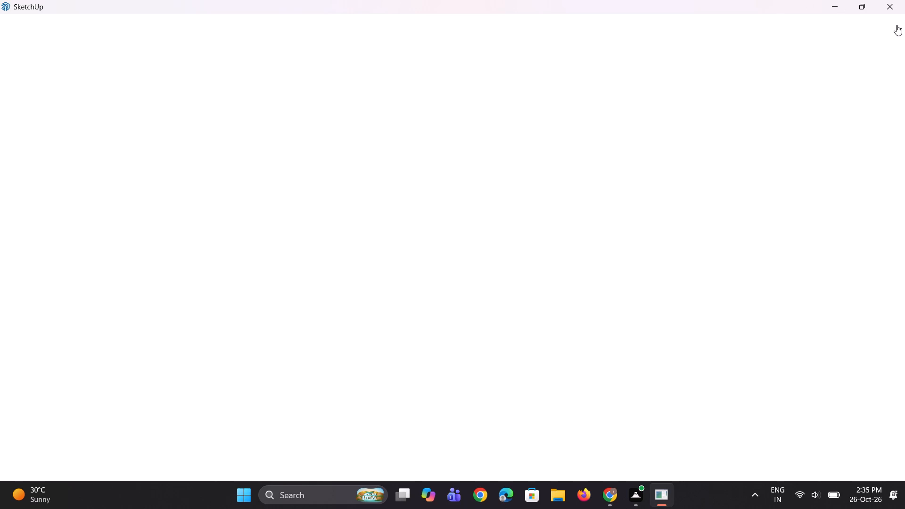
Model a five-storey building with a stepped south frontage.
Close the blank SketchUp window.
{"action": "left_click", "coordinate": [883, 9]}
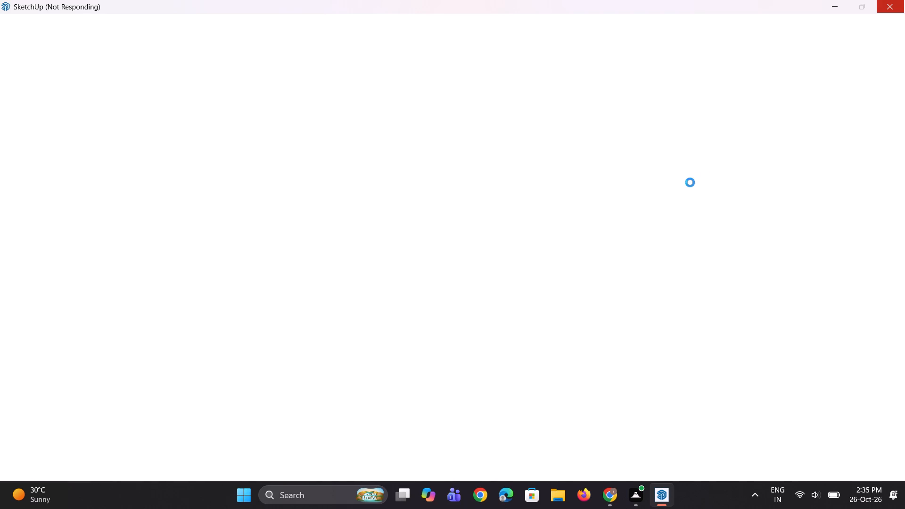
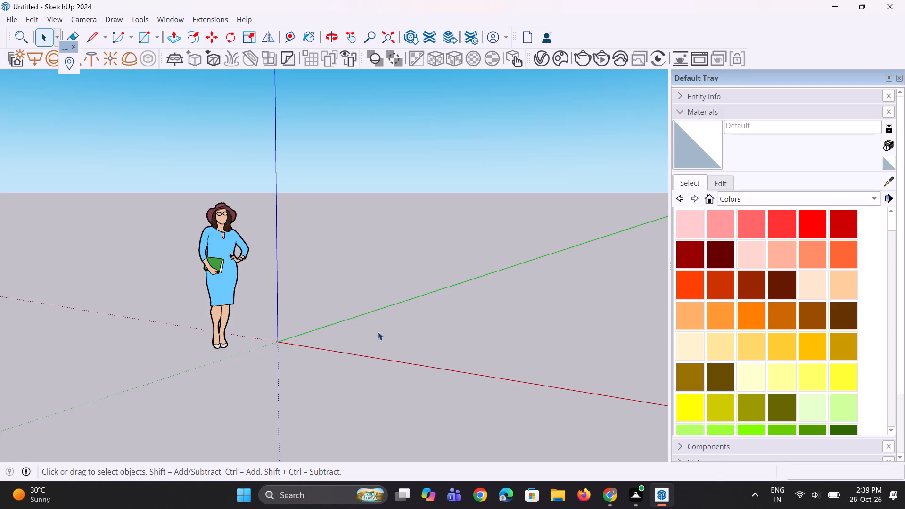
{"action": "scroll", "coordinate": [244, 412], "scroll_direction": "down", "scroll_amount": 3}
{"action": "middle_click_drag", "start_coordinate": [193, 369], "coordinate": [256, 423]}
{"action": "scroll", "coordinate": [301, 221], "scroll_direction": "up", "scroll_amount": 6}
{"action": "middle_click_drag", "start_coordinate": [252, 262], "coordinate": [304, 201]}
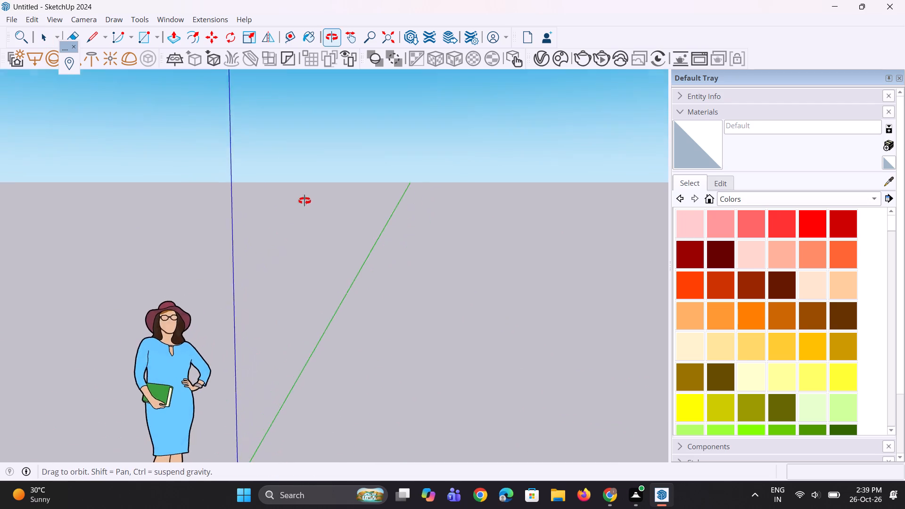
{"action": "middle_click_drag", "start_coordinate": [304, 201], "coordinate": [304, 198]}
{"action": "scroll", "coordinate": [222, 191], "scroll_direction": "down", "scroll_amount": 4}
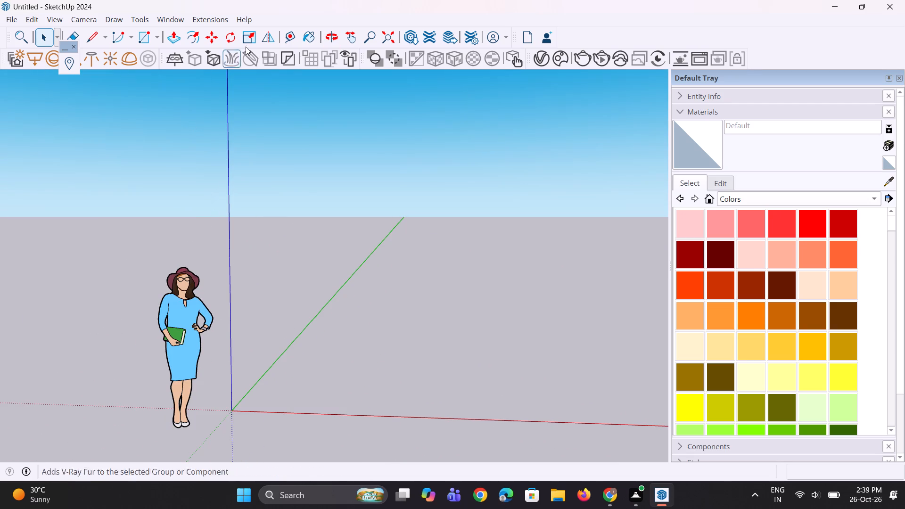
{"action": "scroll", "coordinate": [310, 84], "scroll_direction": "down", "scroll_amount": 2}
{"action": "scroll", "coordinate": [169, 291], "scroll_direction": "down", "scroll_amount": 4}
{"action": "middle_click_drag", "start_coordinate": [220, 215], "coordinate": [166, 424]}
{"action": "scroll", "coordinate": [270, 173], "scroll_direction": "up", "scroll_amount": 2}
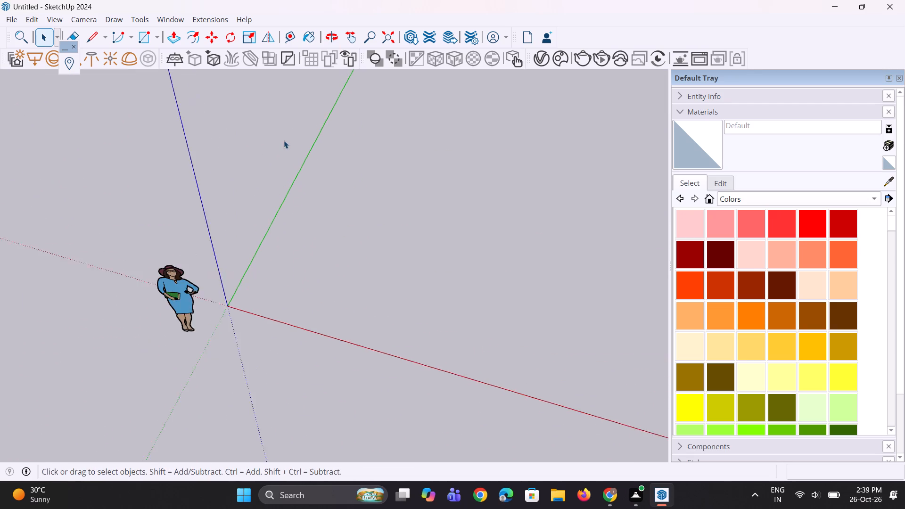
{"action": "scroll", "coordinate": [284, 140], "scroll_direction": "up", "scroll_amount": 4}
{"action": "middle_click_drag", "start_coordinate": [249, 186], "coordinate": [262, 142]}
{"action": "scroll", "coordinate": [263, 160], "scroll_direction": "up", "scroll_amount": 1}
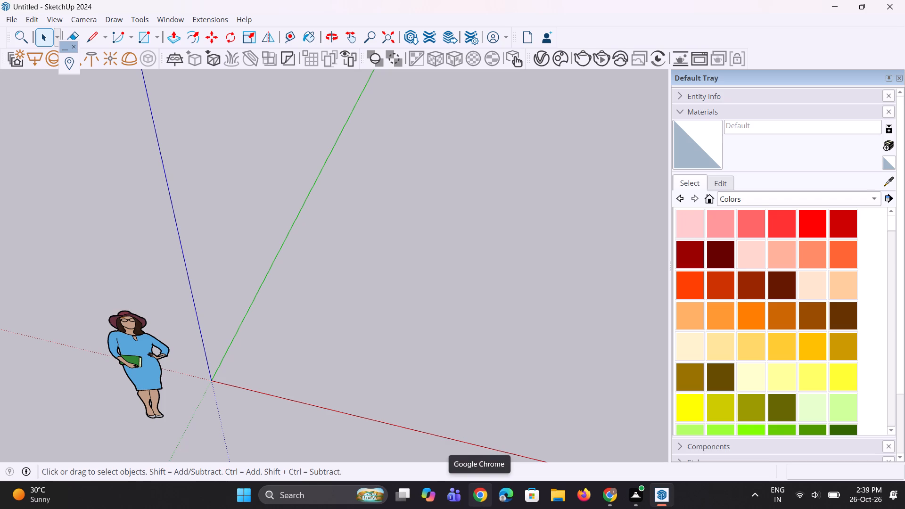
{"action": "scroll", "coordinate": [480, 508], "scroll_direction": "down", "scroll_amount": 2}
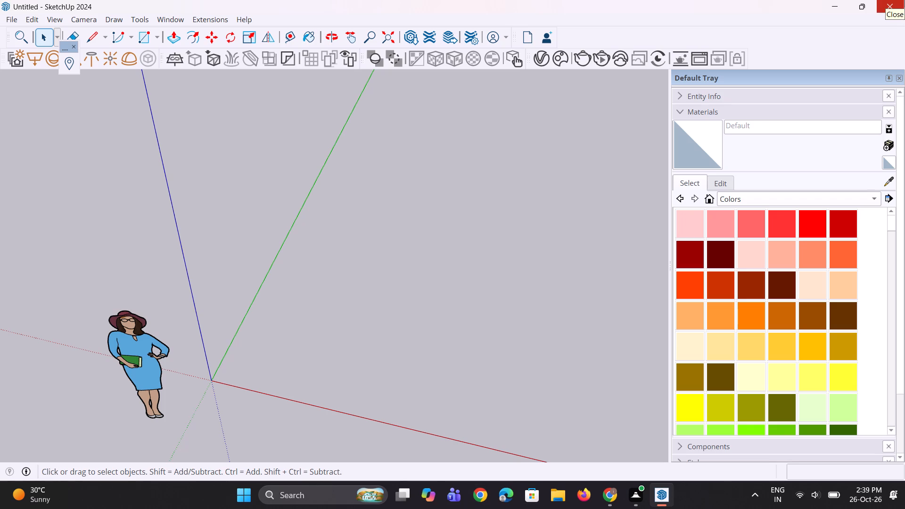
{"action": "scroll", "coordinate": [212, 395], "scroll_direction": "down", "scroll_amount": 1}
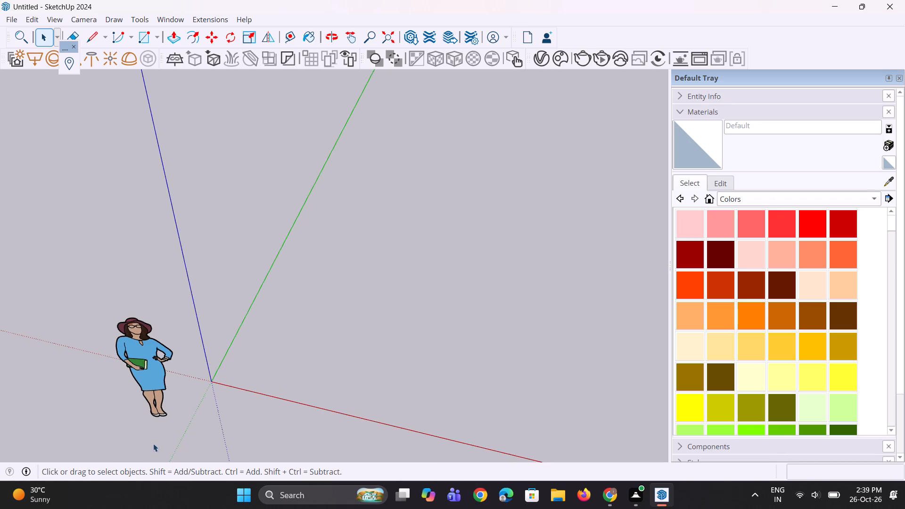
Draw a 40' by 40' rectangle on the ground beside the origin, between the red and green axes.
{"action": "middle_click_drag", "start_coordinate": [165, 427], "coordinate": [266, 222]}
{"action": "scroll", "coordinate": [189, 258], "scroll_direction": "down", "scroll_amount": 5}
{"action": "middle_click_drag", "start_coordinate": [406, 263], "coordinate": [334, 439]}
{"action": "scroll", "coordinate": [136, 420], "scroll_direction": "down", "scroll_amount": 2}
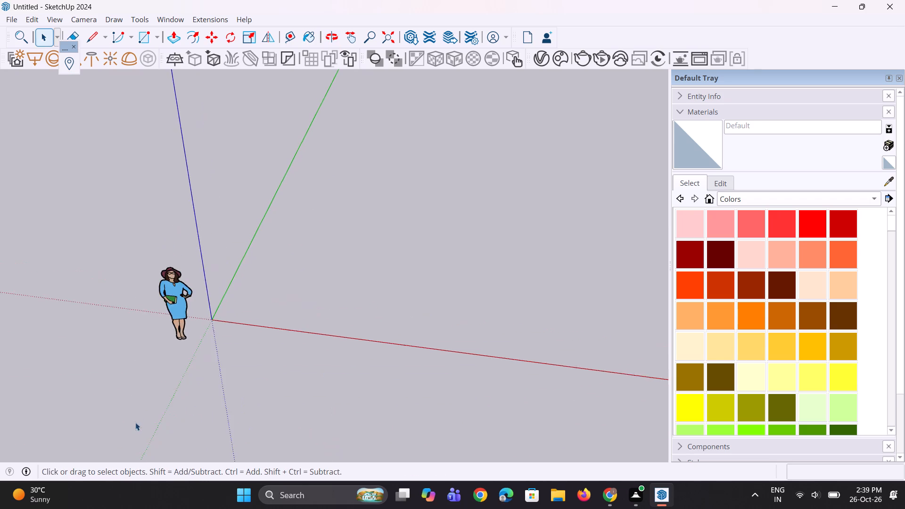
{"action": "scroll", "coordinate": [135, 422], "scroll_direction": "down", "scroll_amount": 2}
{"action": "scroll", "coordinate": [257, 166], "scroll_direction": "up", "scroll_amount": 4}
{"action": "scroll", "coordinate": [266, 213], "scroll_direction": "up", "scroll_amount": 1}
{"action": "key", "text": "r"}
{"action": "scroll", "coordinate": [294, 318], "scroll_direction": "up", "scroll_amount": 2}
{"action": "scroll", "coordinate": [362, 355], "scroll_direction": "up", "scroll_amount": 2}
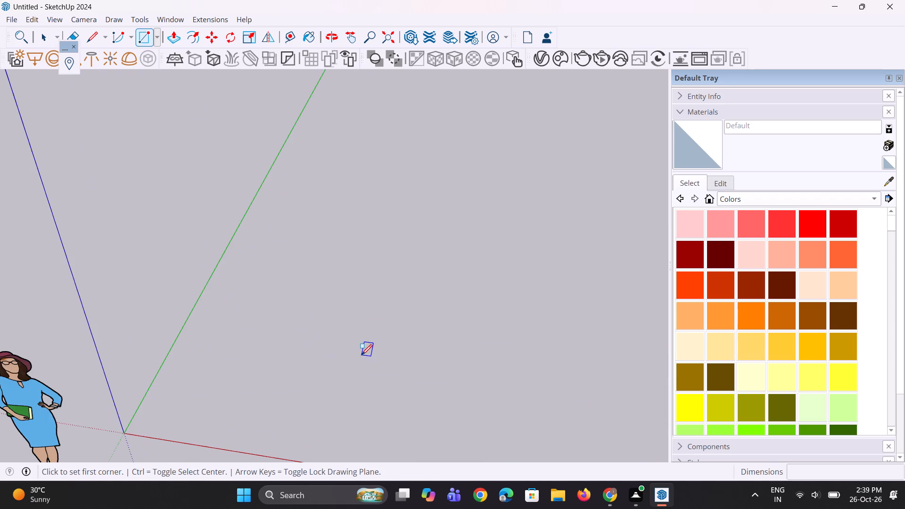
{"action": "left_click", "coordinate": [327, 369]}
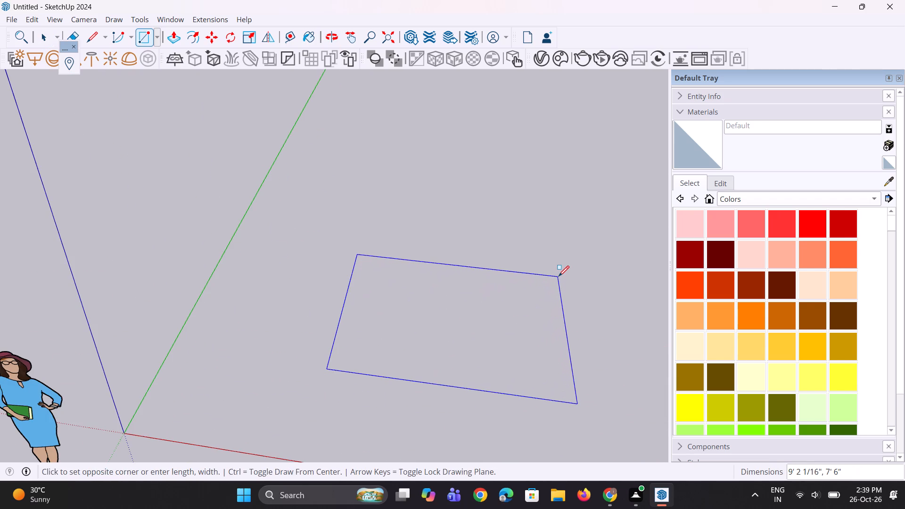
{"action": "type", "text": "40'"}
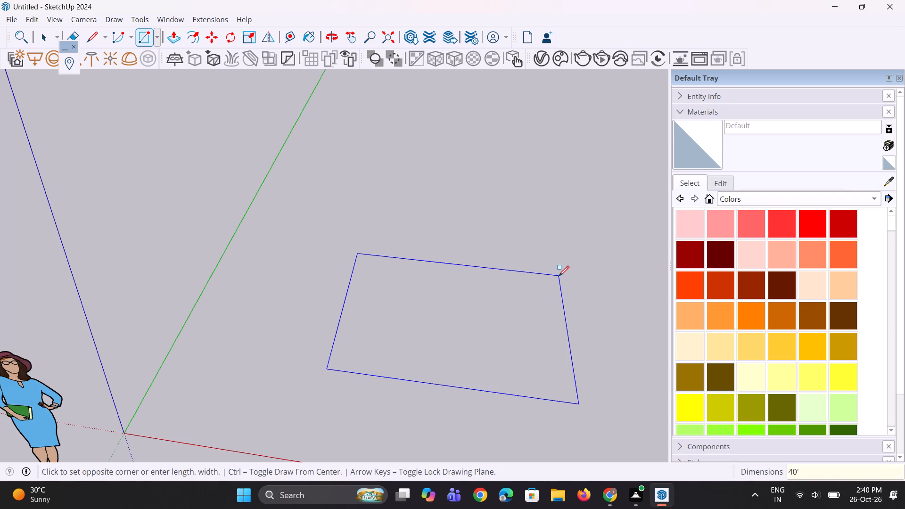
{"action": "key", "text": "comma"}
{"action": "type", "text": "40'.3"}
{"action": "key", "text": "BackSpace"}
{"action": "key", "text": "BackSpace"}
{"action": "key", "text": "Return"}
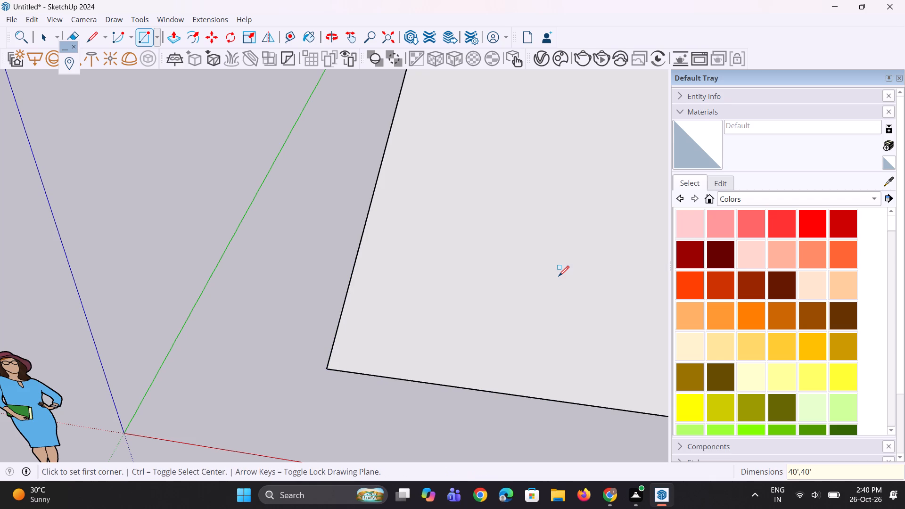
Push/Pull the square face up 14' to form a box.
{"action": "scroll", "coordinate": [98, 342], "scroll_direction": "down", "scroll_amount": 16}
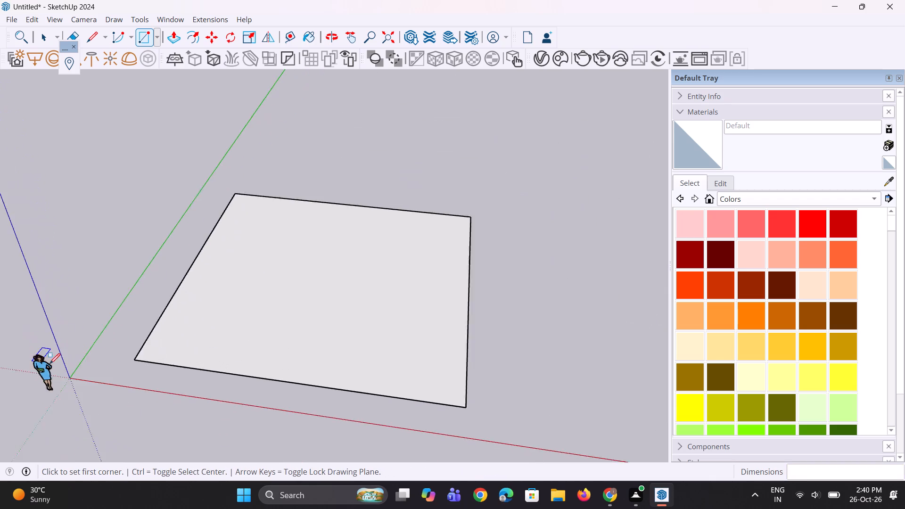
{"action": "scroll", "coordinate": [49, 364], "scroll_direction": "down", "scroll_amount": 1}
{"action": "middle_click_drag", "start_coordinate": [374, 320], "coordinate": [327, 273]}
{"action": "scroll", "coordinate": [327, 273], "scroll_direction": "up", "scroll_amount": 1}
{"action": "scroll", "coordinate": [230, 271], "scroll_direction": "down", "scroll_amount": 5}
{"action": "middle_click_drag", "start_coordinate": [301, 343], "coordinate": [319, 386]}
{"action": "scroll", "coordinate": [260, 303], "scroll_direction": "up", "scroll_amount": 3}
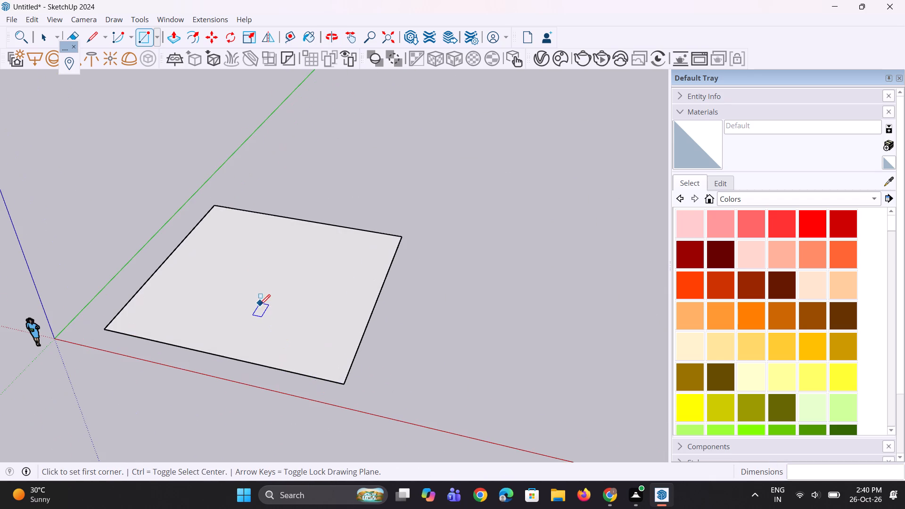
{"action": "scroll", "coordinate": [255, 328], "scroll_direction": "down", "scroll_amount": 3}
{"action": "middle_click_drag", "start_coordinate": [168, 333], "coordinate": [197, 328]}
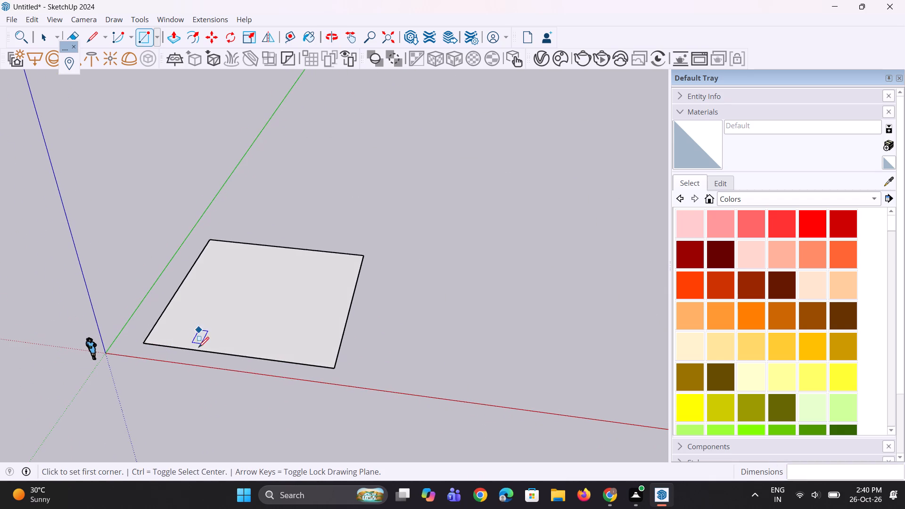
{"action": "key", "text": "p"}
{"action": "key", "text": "p"}
{"action": "left_click", "coordinate": [218, 328]}
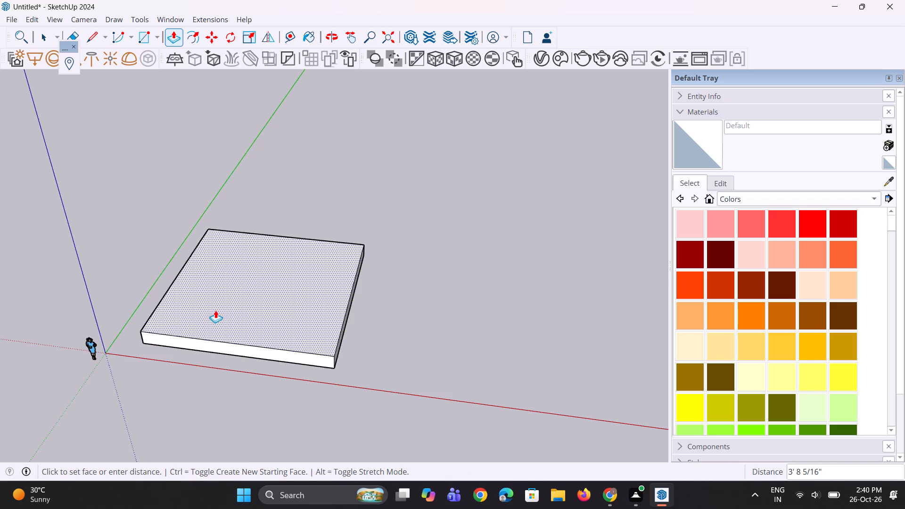
{"action": "type", "text": "14'"}
{"action": "key", "text": "Return"}
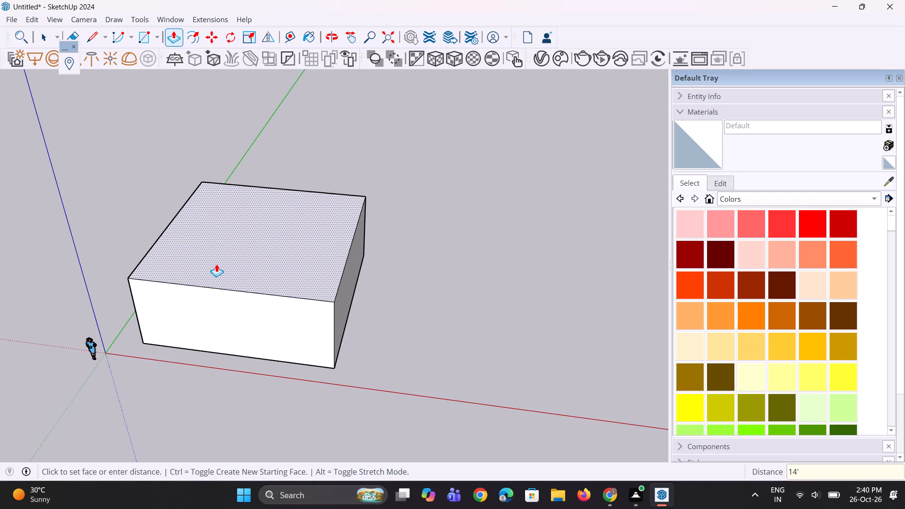
Pull the box's top face up about 3' as a new starting face, adding a separate upper band.
{"action": "left_click", "coordinate": [281, 281]}
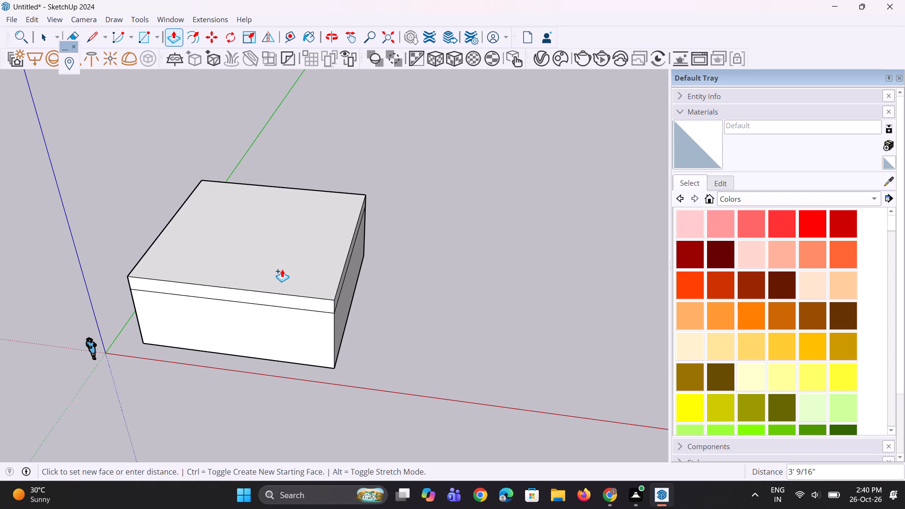
{"action": "left_click", "coordinate": [282, 269]}
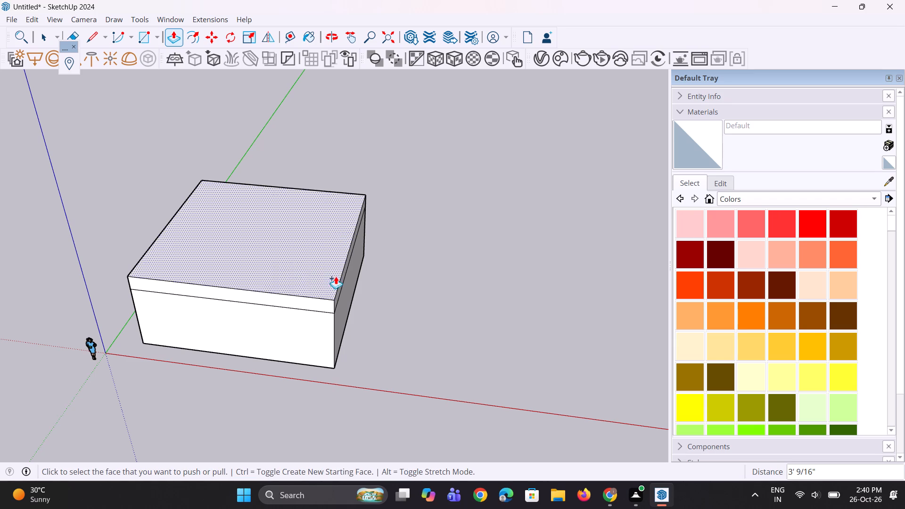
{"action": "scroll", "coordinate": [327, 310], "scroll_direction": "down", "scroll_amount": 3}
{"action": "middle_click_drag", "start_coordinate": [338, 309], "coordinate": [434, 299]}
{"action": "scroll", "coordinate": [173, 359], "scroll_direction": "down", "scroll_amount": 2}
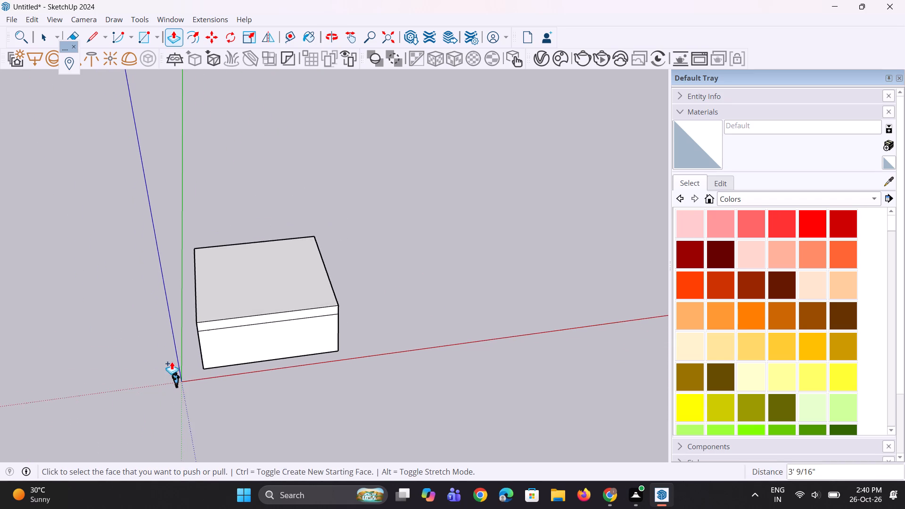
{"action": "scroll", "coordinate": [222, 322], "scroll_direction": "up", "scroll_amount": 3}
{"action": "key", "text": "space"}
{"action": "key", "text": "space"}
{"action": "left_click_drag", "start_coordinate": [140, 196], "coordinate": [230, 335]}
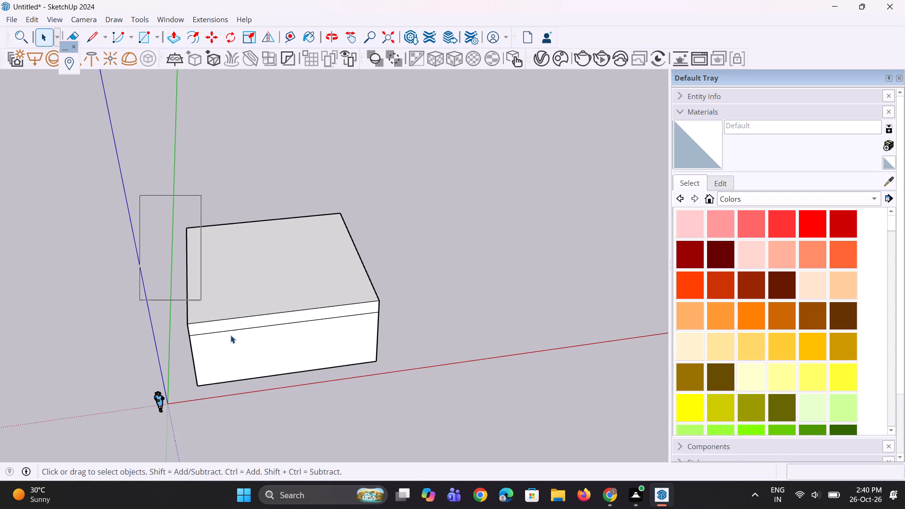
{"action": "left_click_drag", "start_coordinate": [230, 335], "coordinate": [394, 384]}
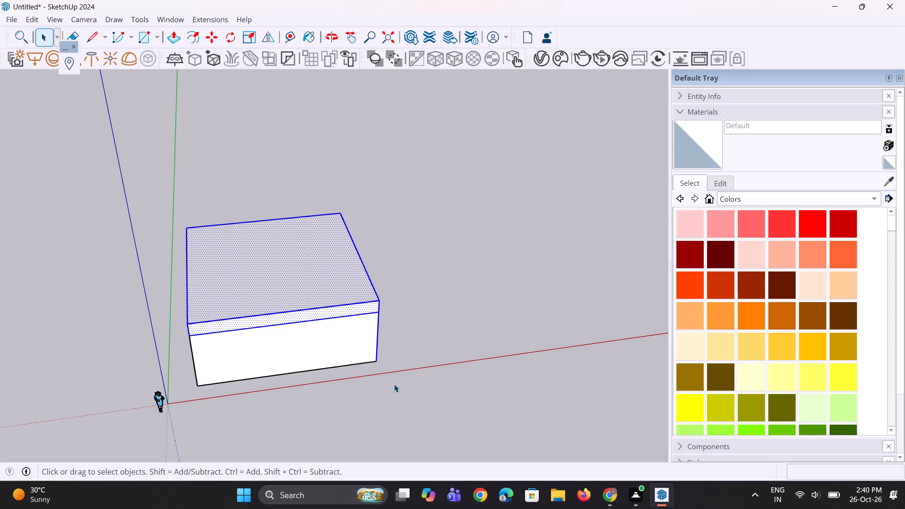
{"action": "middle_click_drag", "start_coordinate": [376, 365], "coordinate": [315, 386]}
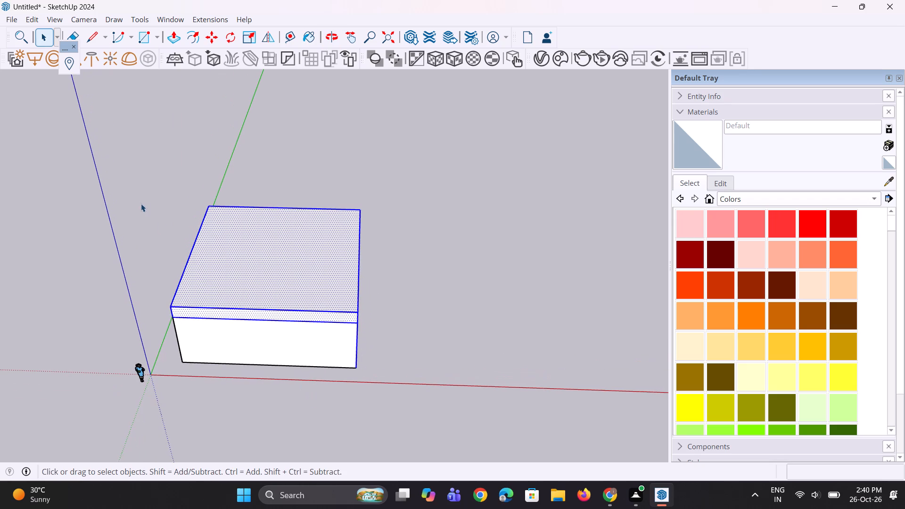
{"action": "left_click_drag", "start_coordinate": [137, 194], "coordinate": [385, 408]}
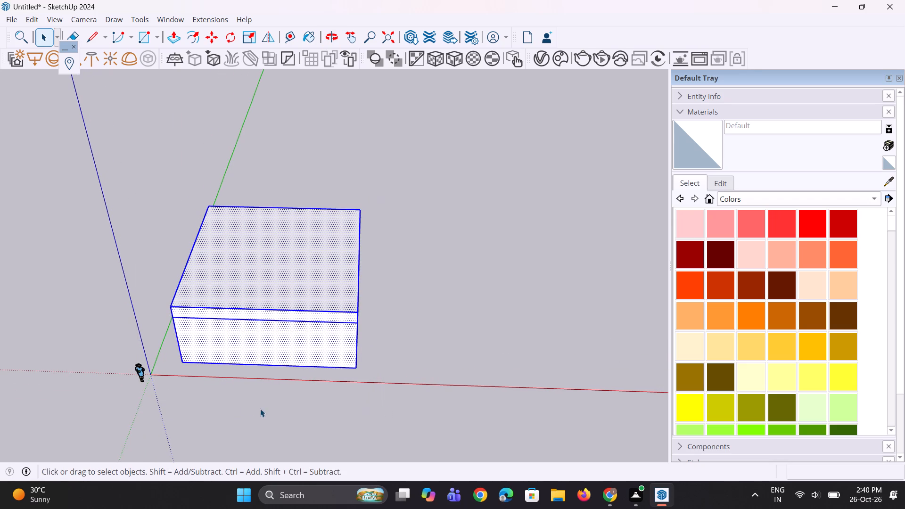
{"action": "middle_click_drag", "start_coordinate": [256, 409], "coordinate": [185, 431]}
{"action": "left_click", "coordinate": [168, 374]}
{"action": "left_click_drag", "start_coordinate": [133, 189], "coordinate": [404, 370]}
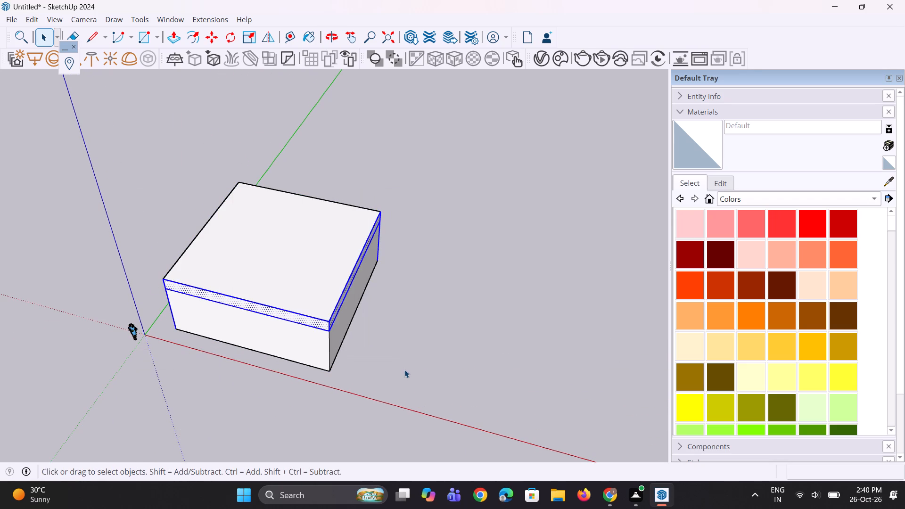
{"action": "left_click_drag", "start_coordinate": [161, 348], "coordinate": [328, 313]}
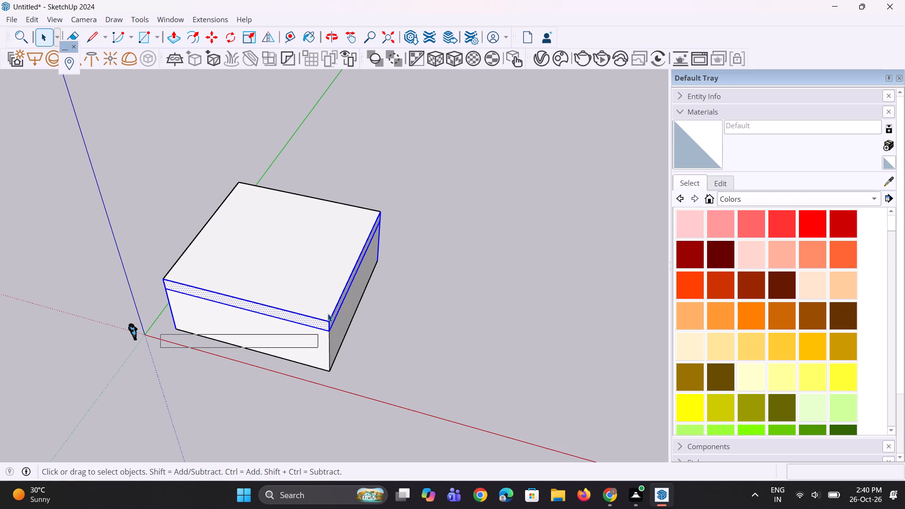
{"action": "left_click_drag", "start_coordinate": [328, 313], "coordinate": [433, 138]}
Select the entire box and move it about 45' away from the origin, roughly along the red axis.
{"action": "middle_click_drag", "start_coordinate": [218, 225], "coordinate": [320, 343]}
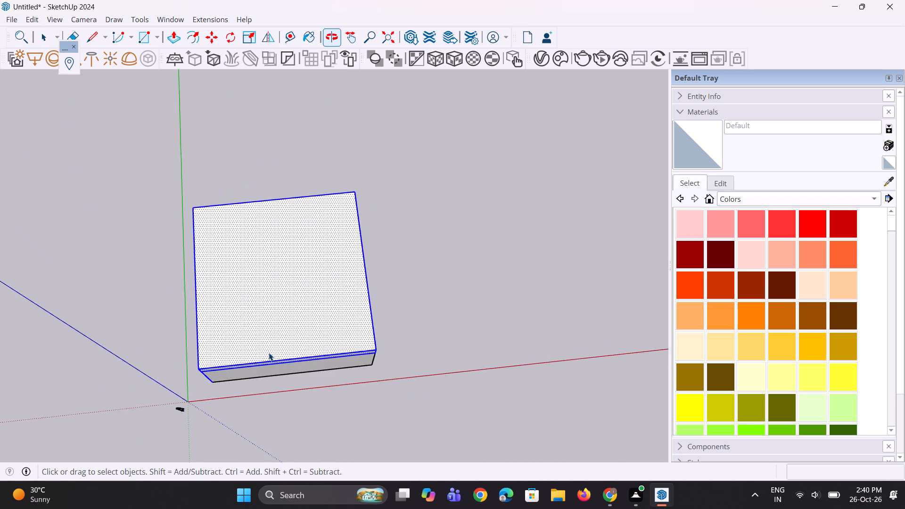
{"action": "scroll", "coordinate": [163, 374], "scroll_direction": "up", "scroll_amount": 2}
{"action": "left_click_drag", "start_coordinate": [160, 105], "coordinate": [432, 394]}
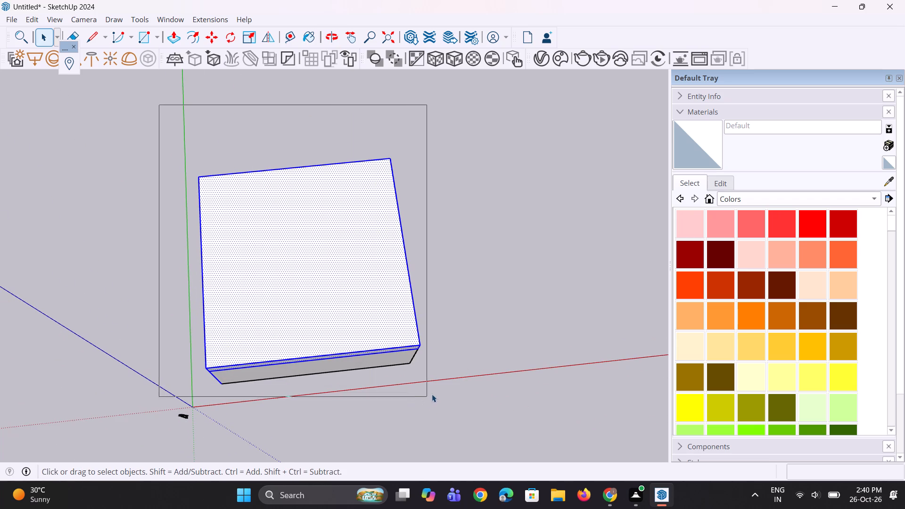
{"action": "left_click_drag", "start_coordinate": [432, 394], "coordinate": [443, 393]}
{"action": "scroll", "coordinate": [443, 393], "scroll_direction": "up", "scroll_amount": 1}
{"action": "middle_click_drag", "start_coordinate": [433, 366], "coordinate": [393, 339]}
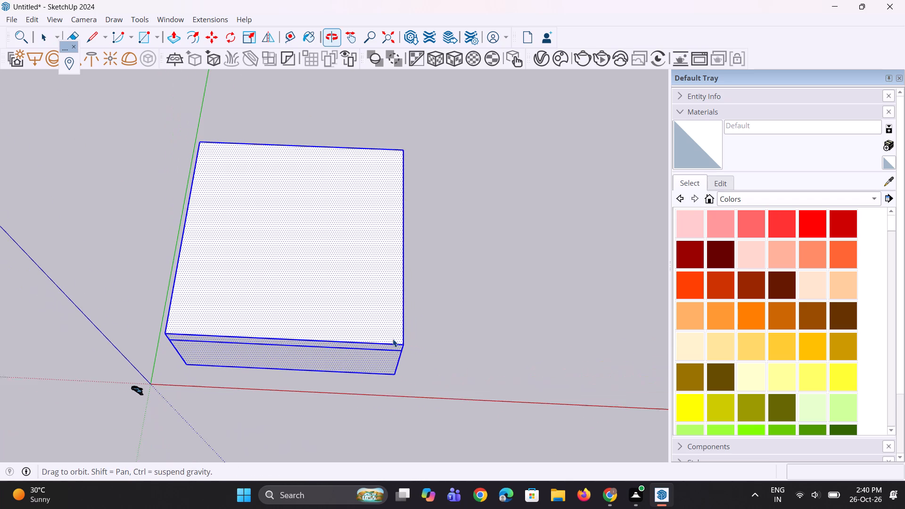
{"action": "key", "text": "m"}
{"action": "left_click", "coordinate": [394, 373]}
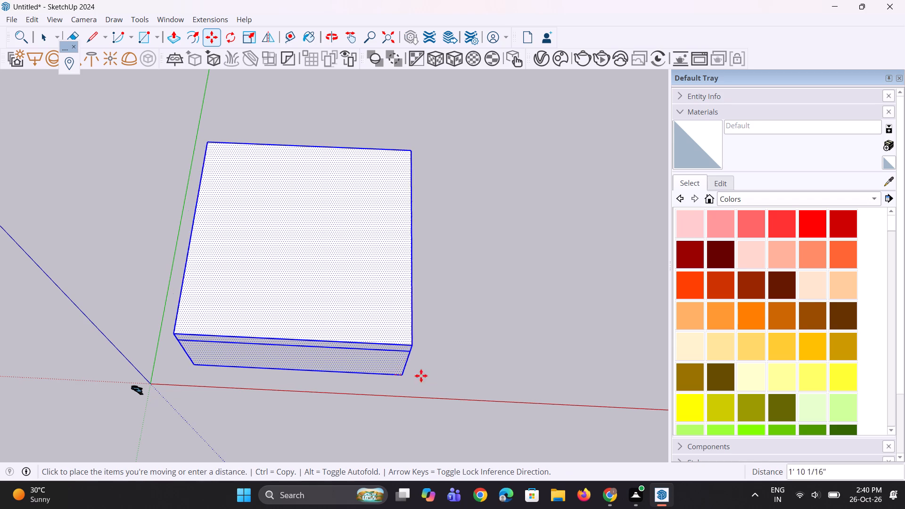
{"action": "left_click", "coordinate": [633, 392]}
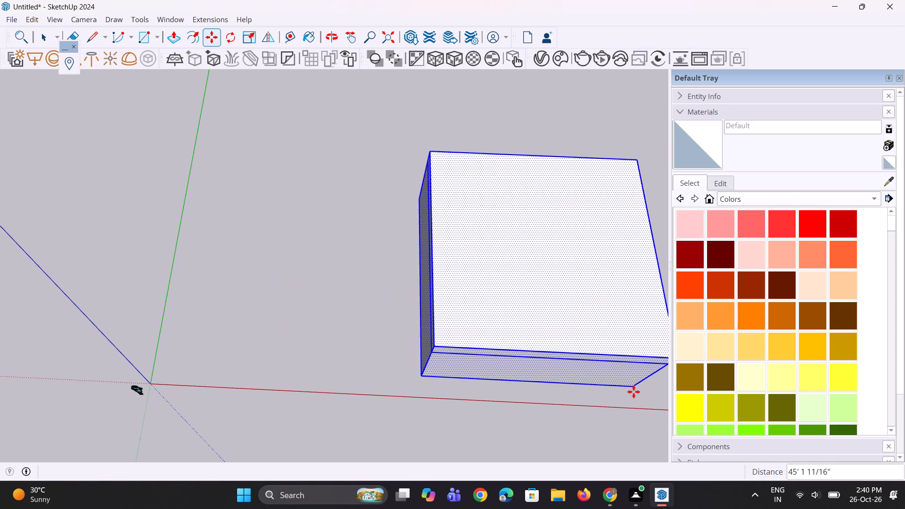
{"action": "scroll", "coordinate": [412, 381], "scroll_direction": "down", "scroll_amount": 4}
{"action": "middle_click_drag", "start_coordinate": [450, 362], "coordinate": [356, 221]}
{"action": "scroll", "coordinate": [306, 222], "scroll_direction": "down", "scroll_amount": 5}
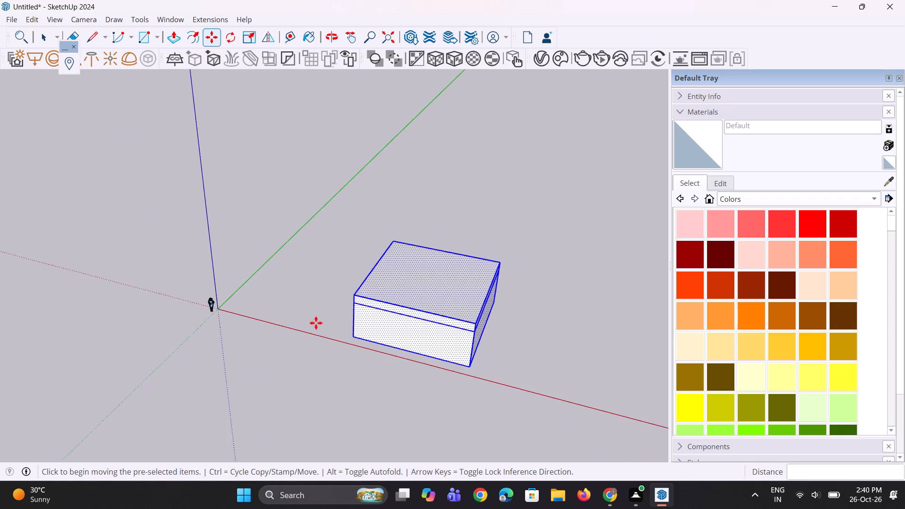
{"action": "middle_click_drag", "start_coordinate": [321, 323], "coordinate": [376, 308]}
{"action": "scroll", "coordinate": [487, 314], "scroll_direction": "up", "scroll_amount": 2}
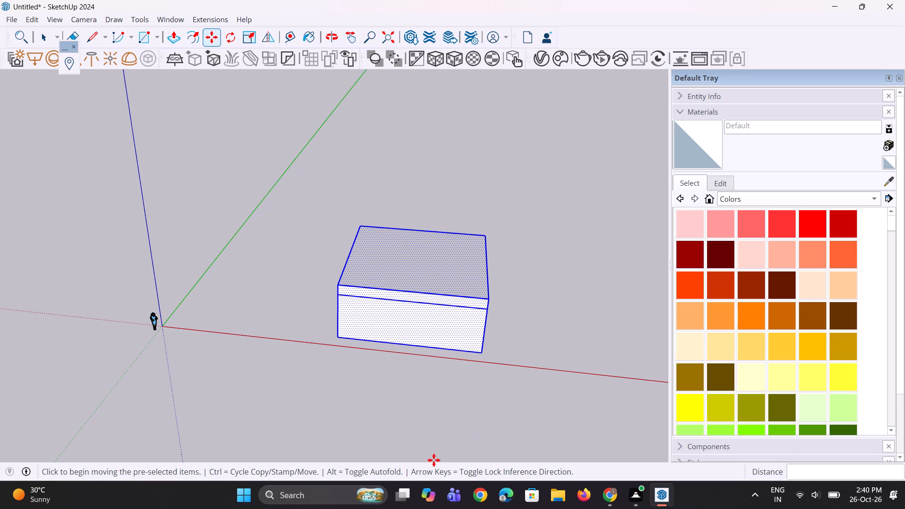
Copy the entire block straight up by its own height, about 17', and multiply the copy with *4 to stack four more storeys.
{"action": "key", "text": "m"}
{"action": "scroll", "coordinate": [432, 466], "scroll_direction": "up", "scroll_amount": 2}
{"action": "scroll", "coordinate": [473, 312], "scroll_direction": "up", "scroll_amount": 4}
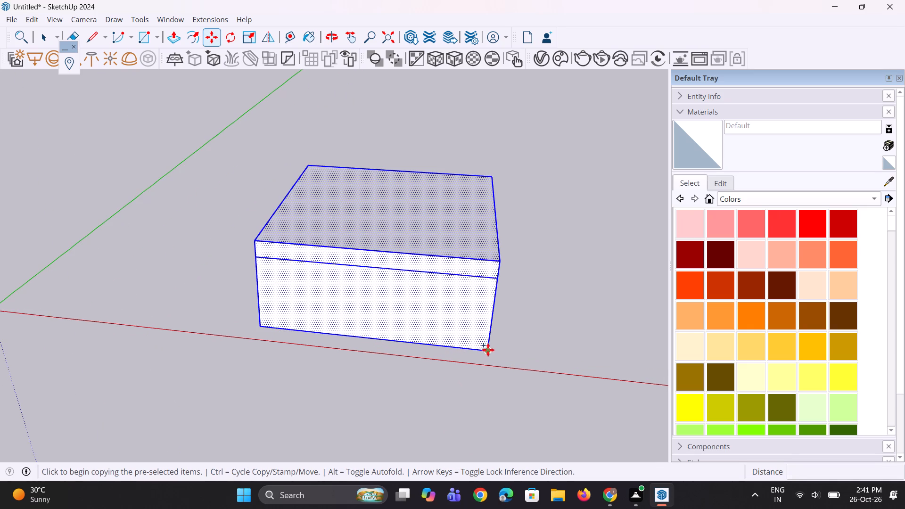
{"action": "left_click", "coordinate": [488, 350]}
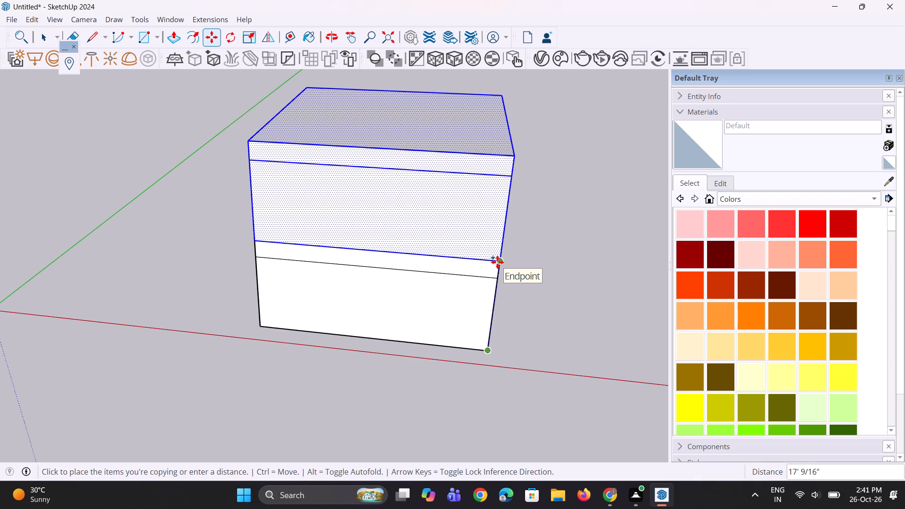
{"action": "left_click", "coordinate": [497, 262]}
{"action": "type", "text": "*4"}
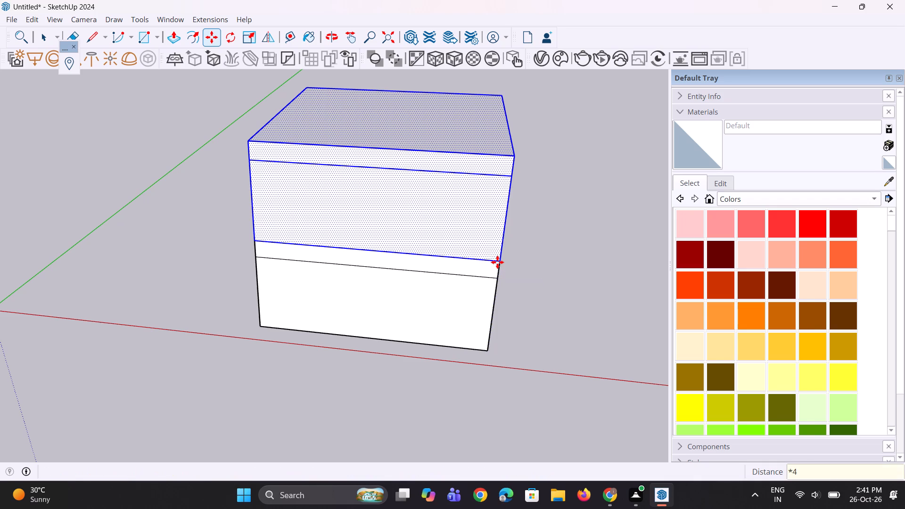
{"action": "key", "text": "Return"}
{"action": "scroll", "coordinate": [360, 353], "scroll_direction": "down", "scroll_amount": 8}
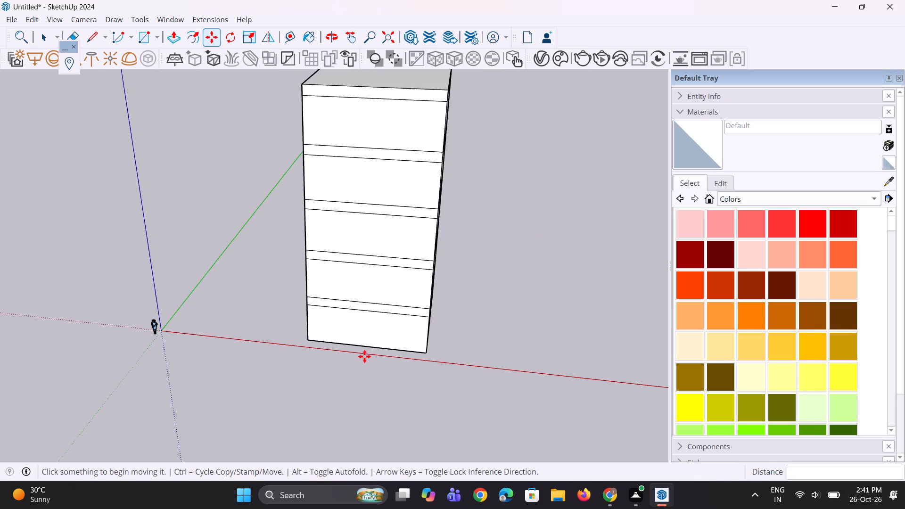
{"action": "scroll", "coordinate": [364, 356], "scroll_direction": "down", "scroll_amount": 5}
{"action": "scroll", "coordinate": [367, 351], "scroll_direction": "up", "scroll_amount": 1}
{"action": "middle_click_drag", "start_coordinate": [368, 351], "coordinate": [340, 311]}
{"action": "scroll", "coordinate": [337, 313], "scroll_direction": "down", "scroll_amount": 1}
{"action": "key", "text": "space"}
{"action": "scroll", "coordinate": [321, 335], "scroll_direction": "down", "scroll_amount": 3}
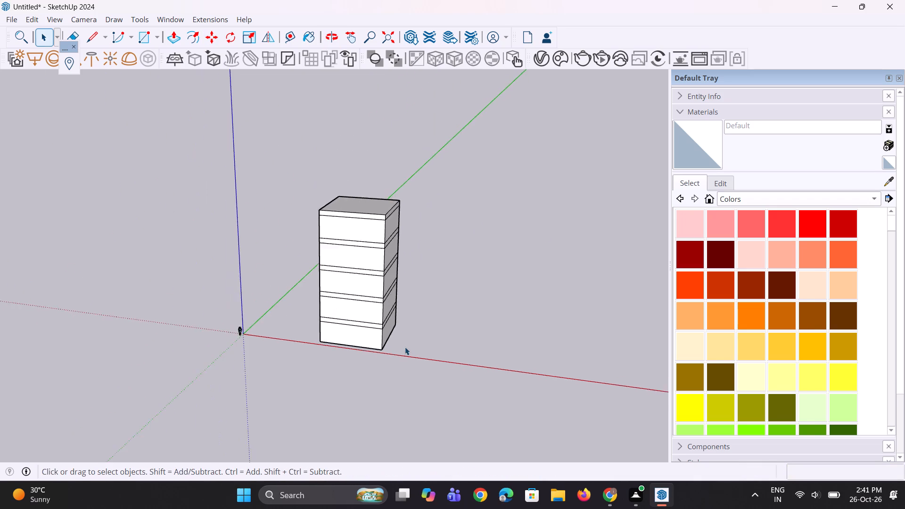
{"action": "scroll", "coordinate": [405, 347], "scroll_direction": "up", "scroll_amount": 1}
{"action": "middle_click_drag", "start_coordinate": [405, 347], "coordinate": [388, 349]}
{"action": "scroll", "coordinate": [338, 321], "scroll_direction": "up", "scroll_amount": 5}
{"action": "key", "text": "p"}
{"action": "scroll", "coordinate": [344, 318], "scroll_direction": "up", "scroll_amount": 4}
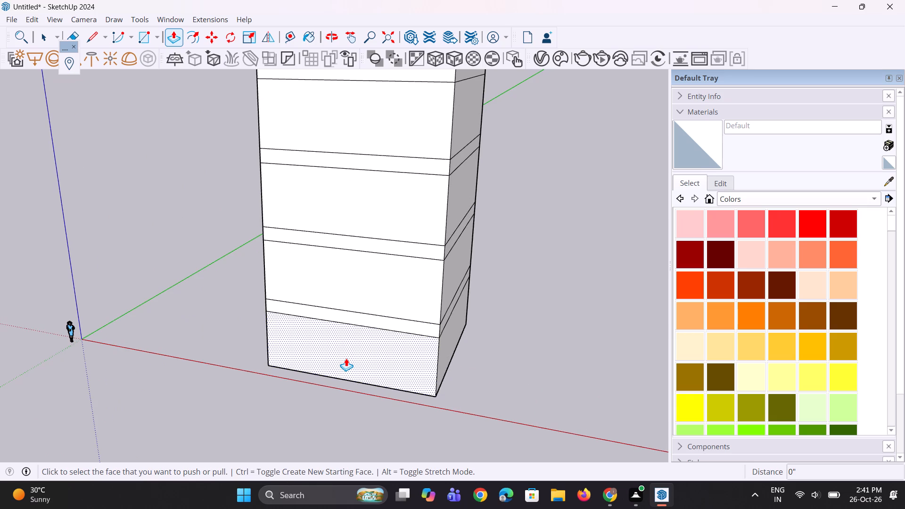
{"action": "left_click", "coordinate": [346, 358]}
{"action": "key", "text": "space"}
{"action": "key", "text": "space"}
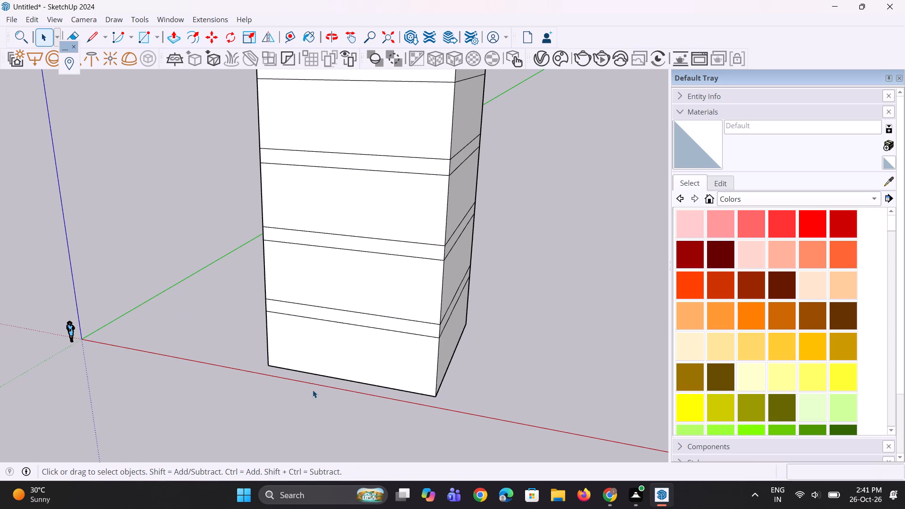
Copy the left vertical edges of the upper four storeys' main front faces to the opposite corner and divide with /3 into three bays.
{"action": "scroll", "coordinate": [291, 408], "scroll_direction": "down", "scroll_amount": 3}
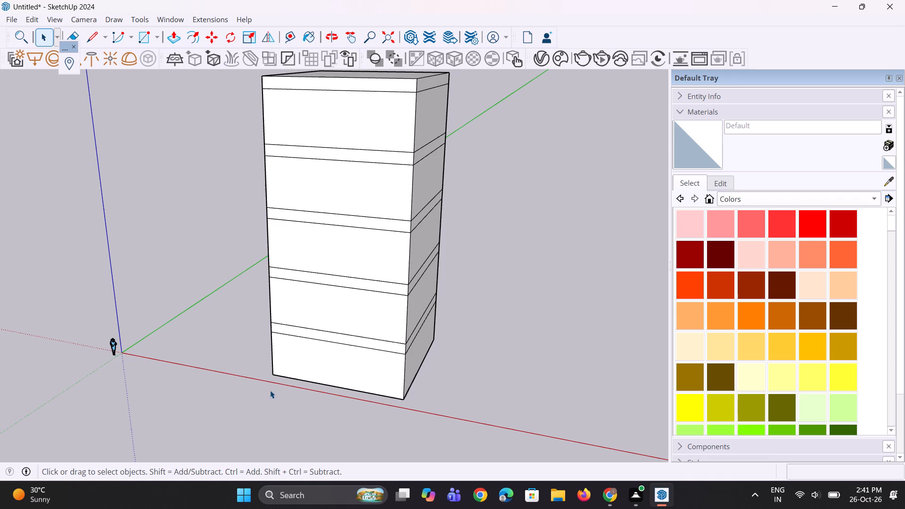
{"action": "scroll", "coordinate": [255, 372], "scroll_direction": "down", "scroll_amount": 3}
{"action": "middle_click_drag", "start_coordinate": [239, 356], "coordinate": [324, 338]}
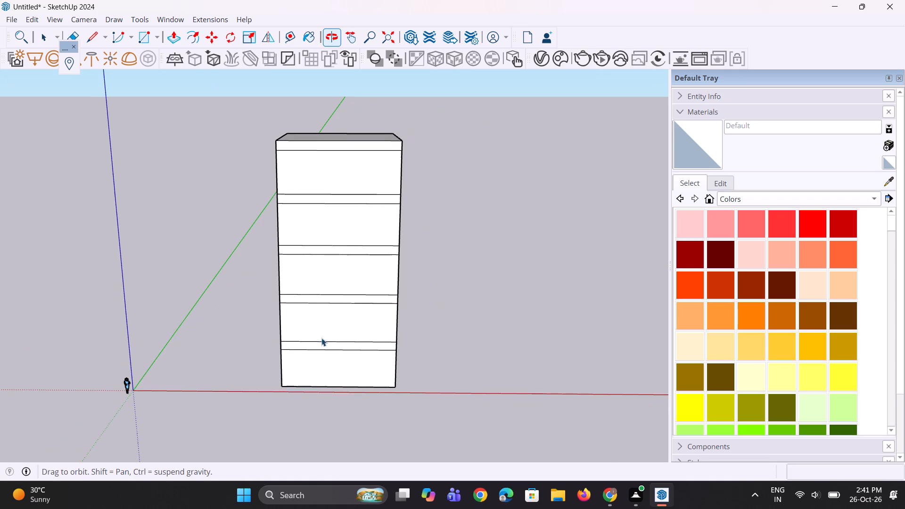
{"action": "scroll", "coordinate": [306, 295], "scroll_direction": "up", "scroll_amount": 4}
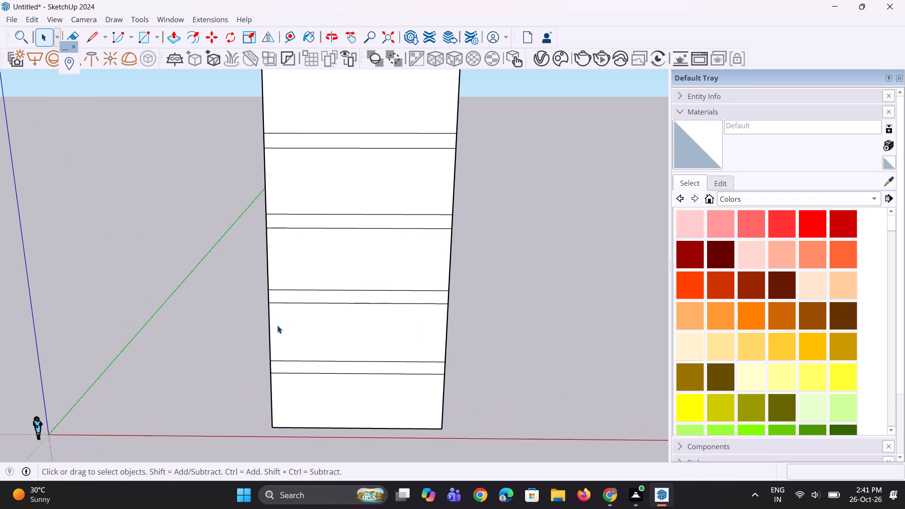
{"action": "left_click", "coordinate": [269, 321]}
{"action": "scroll", "coordinate": [285, 287], "scroll_direction": "up", "scroll_amount": 3}
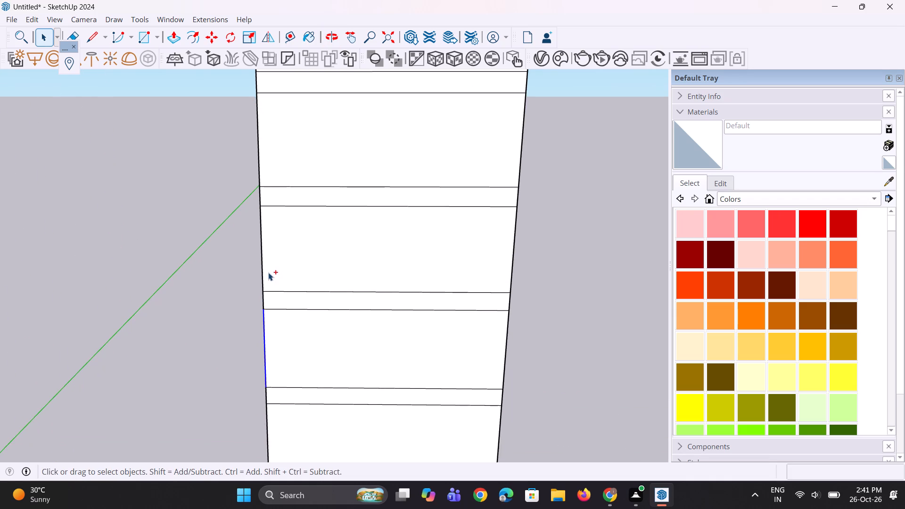
{"action": "left_click", "coordinate": [262, 267], "text": "ctrl"}
{"action": "scroll", "coordinate": [271, 307], "scroll_direction": "down", "scroll_amount": 7}
{"action": "scroll", "coordinate": [274, 218], "scroll_direction": "up", "scroll_amount": 2}
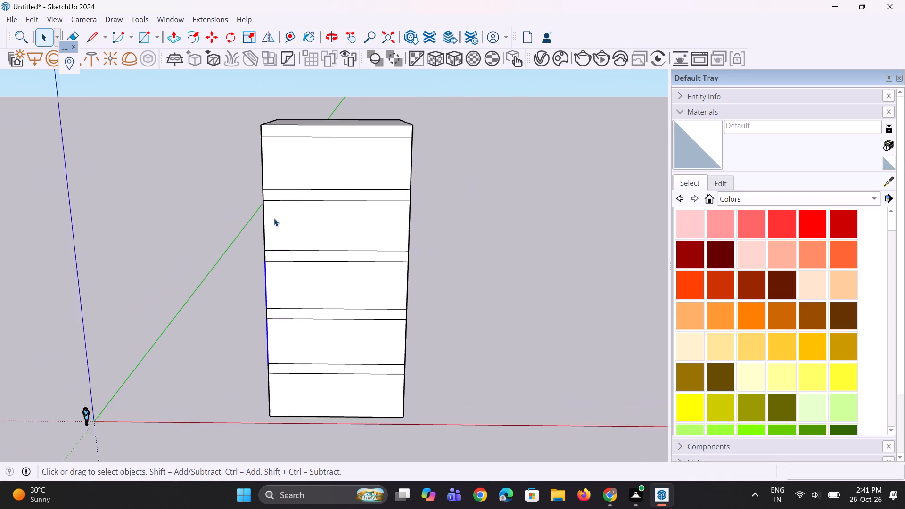
{"action": "scroll", "coordinate": [274, 218], "scroll_direction": "up", "scroll_amount": 6}
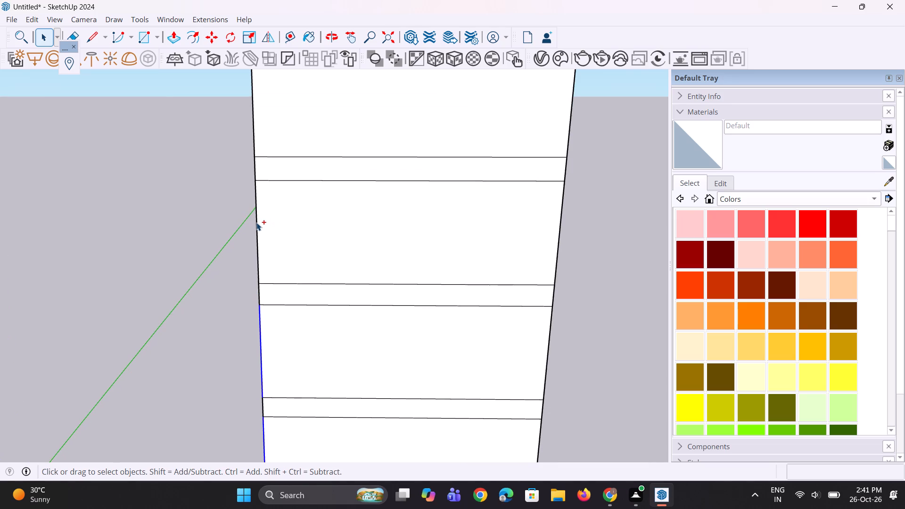
{"action": "left_click", "coordinate": [256, 222], "text": "ctrl"}
{"action": "left_click", "coordinate": [255, 144], "text": "ctrl"}
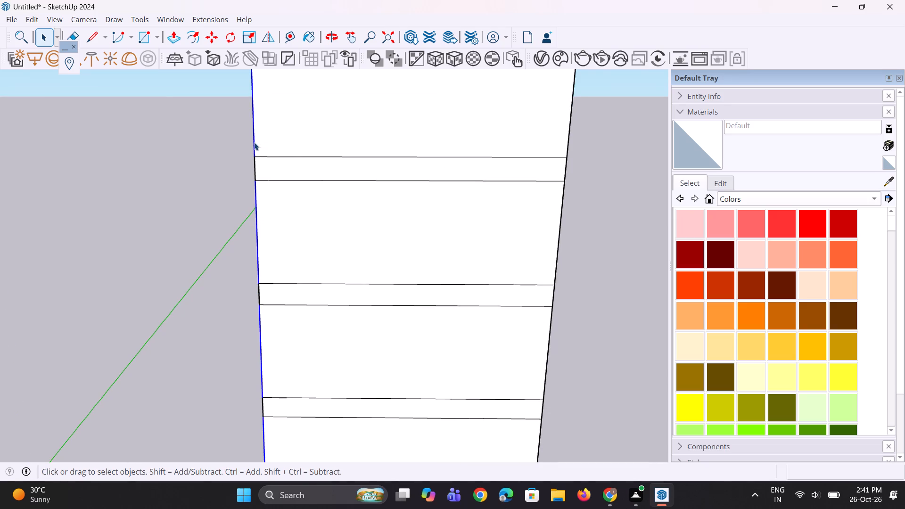
{"action": "scroll", "coordinate": [279, 172], "scroll_direction": "down", "scroll_amount": 4}
{"action": "scroll", "coordinate": [275, 148], "scroll_direction": "up", "scroll_amount": 1}
{"action": "scroll", "coordinate": [275, 147], "scroll_direction": "down", "scroll_amount": 5}
{"action": "scroll", "coordinate": [266, 263], "scroll_direction": "up", "scroll_amount": 2}
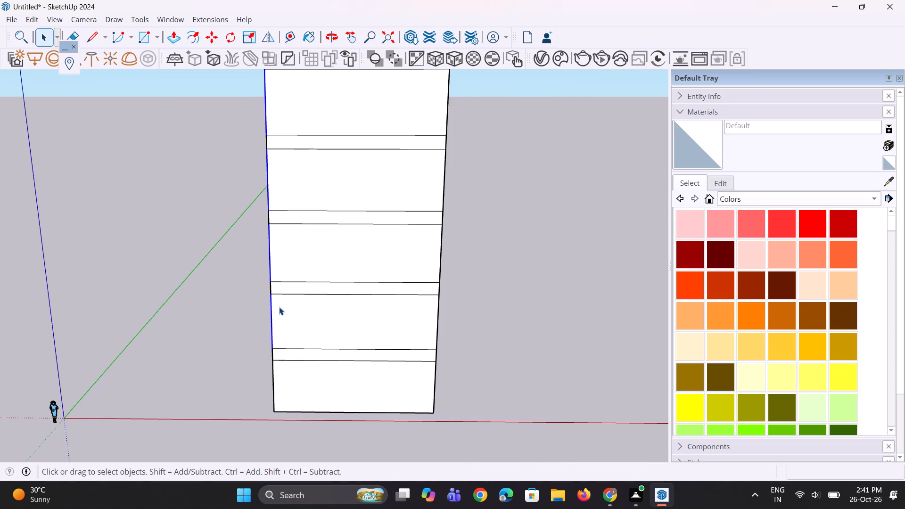
{"action": "key", "text": "m"}
{"action": "scroll", "coordinate": [289, 365], "scroll_direction": "up", "scroll_amount": 5}
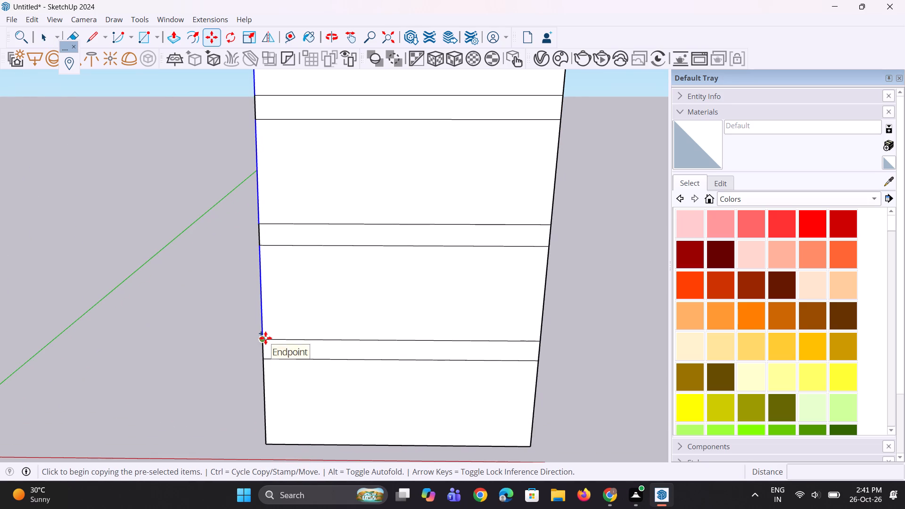
{"action": "left_click", "coordinate": [265, 338]}
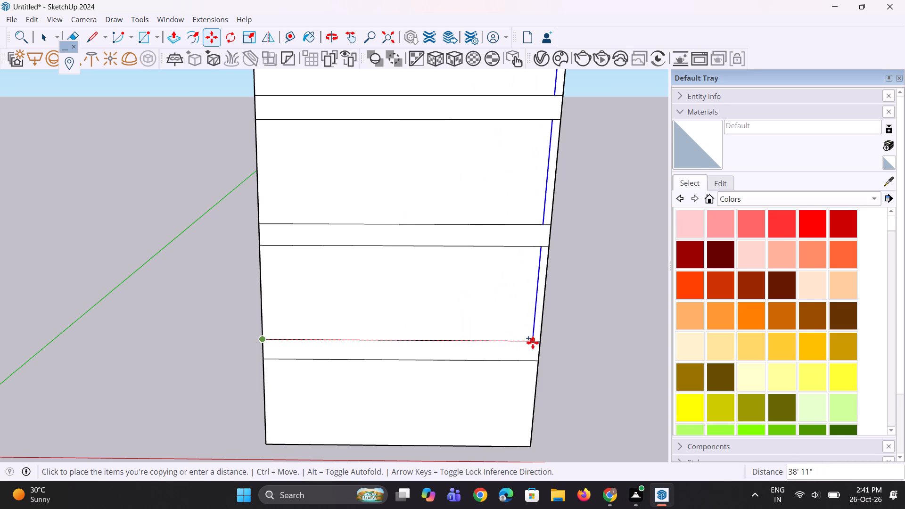
{"action": "left_click", "coordinate": [539, 343]}
{"action": "type", "text": "/3"}
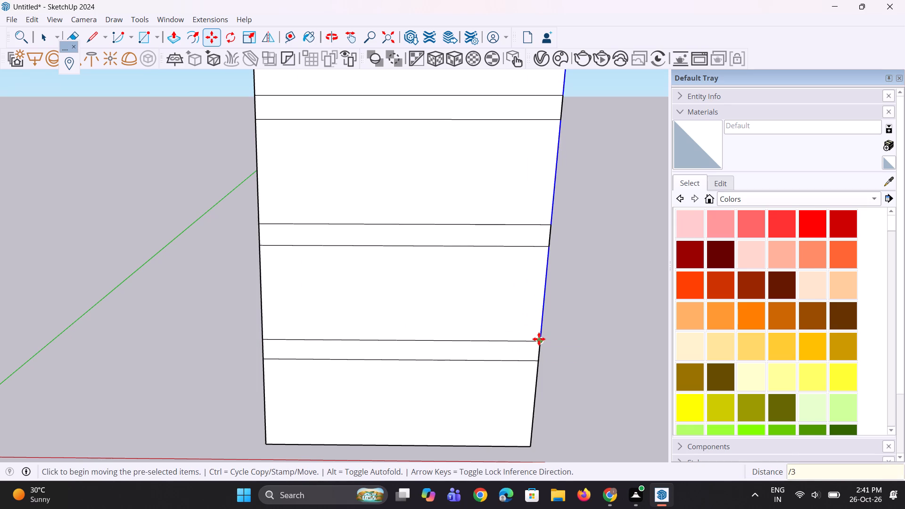
{"action": "key", "text": "Return"}
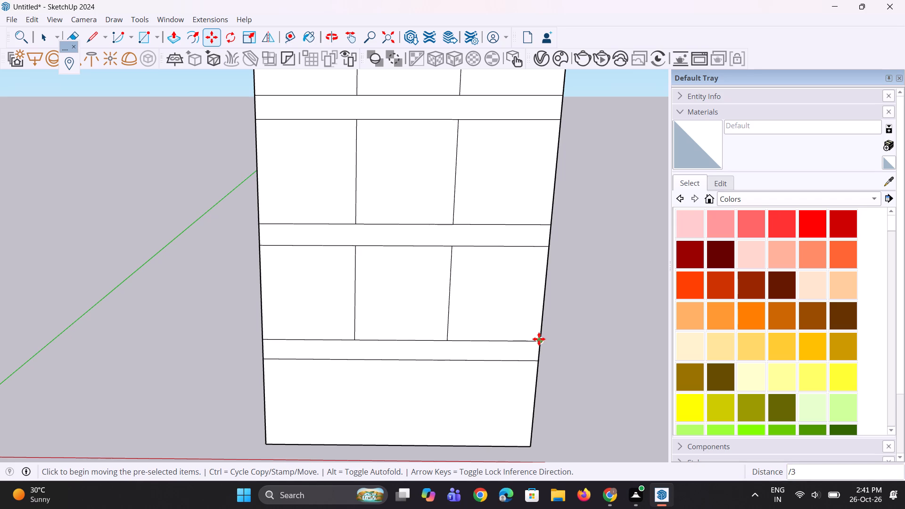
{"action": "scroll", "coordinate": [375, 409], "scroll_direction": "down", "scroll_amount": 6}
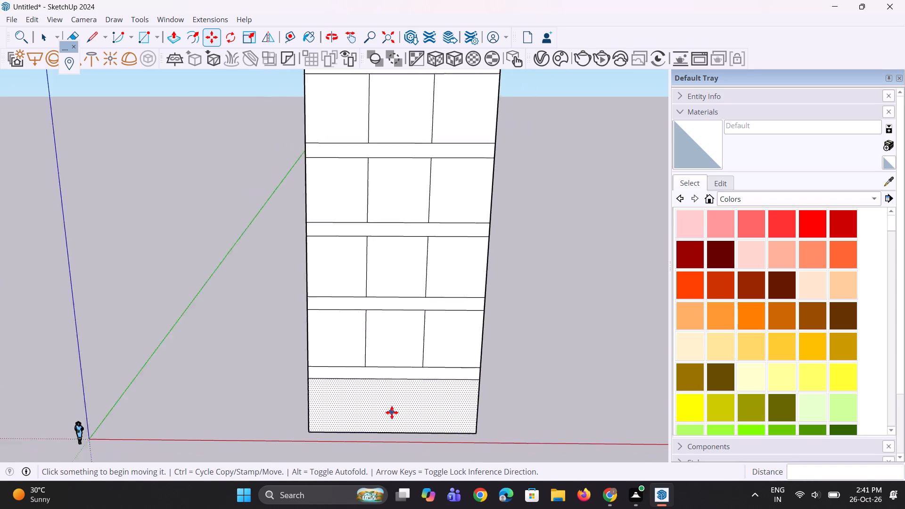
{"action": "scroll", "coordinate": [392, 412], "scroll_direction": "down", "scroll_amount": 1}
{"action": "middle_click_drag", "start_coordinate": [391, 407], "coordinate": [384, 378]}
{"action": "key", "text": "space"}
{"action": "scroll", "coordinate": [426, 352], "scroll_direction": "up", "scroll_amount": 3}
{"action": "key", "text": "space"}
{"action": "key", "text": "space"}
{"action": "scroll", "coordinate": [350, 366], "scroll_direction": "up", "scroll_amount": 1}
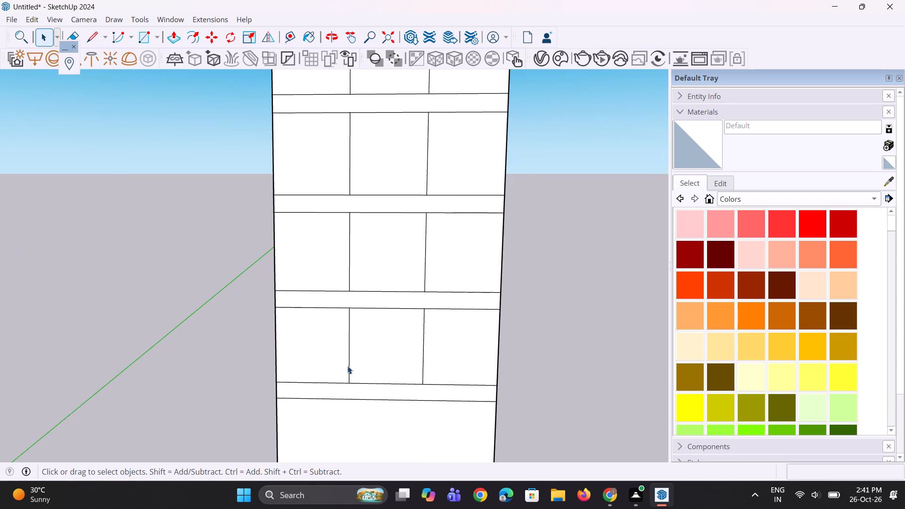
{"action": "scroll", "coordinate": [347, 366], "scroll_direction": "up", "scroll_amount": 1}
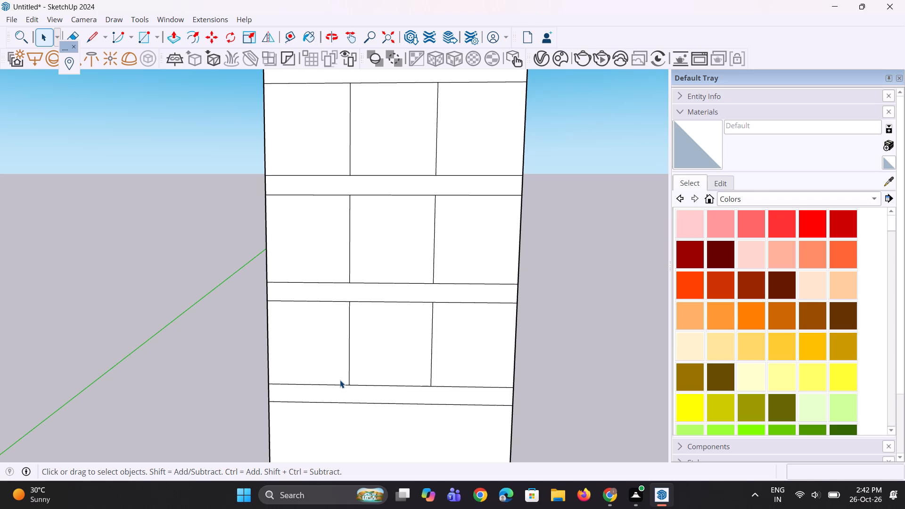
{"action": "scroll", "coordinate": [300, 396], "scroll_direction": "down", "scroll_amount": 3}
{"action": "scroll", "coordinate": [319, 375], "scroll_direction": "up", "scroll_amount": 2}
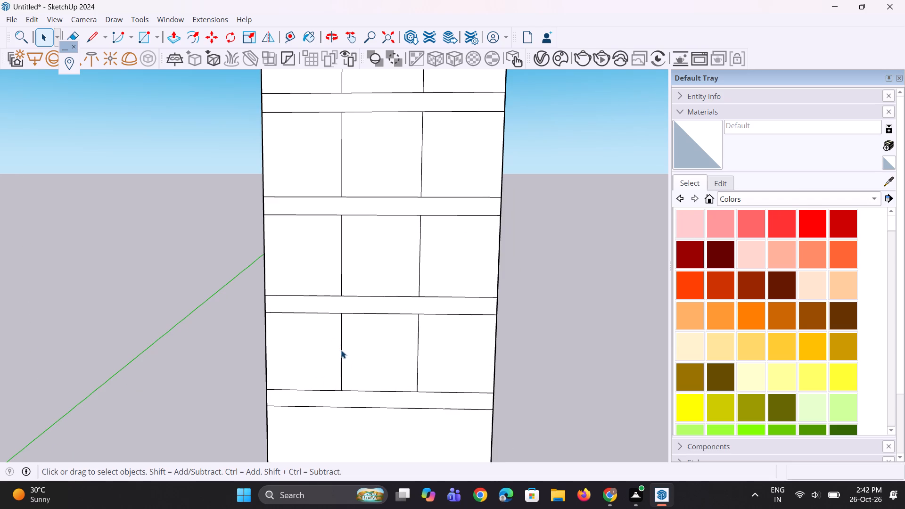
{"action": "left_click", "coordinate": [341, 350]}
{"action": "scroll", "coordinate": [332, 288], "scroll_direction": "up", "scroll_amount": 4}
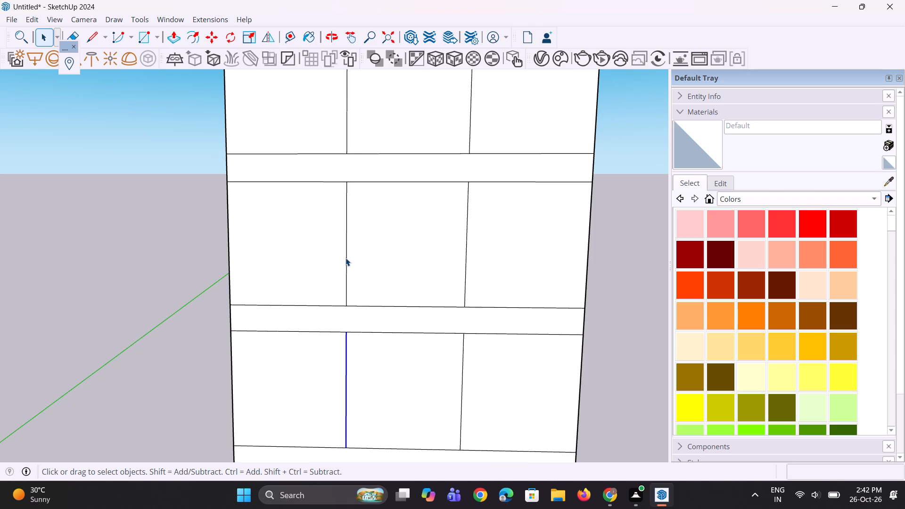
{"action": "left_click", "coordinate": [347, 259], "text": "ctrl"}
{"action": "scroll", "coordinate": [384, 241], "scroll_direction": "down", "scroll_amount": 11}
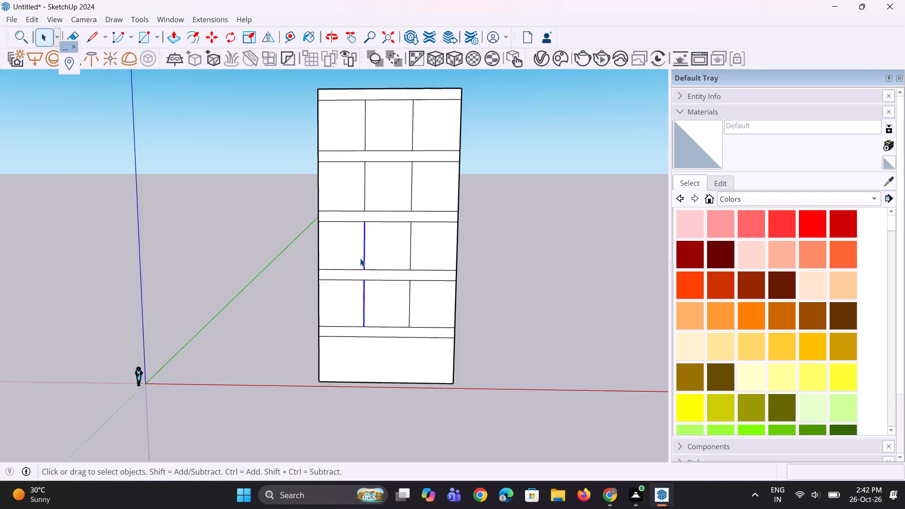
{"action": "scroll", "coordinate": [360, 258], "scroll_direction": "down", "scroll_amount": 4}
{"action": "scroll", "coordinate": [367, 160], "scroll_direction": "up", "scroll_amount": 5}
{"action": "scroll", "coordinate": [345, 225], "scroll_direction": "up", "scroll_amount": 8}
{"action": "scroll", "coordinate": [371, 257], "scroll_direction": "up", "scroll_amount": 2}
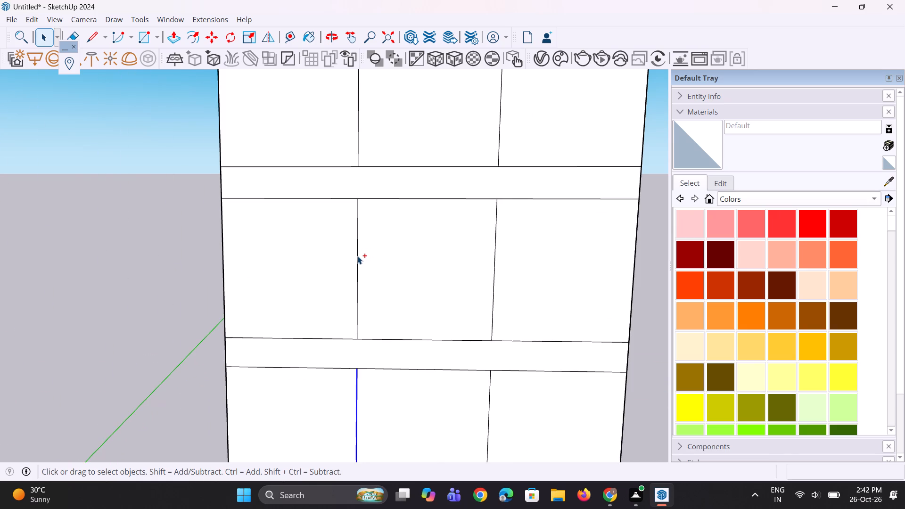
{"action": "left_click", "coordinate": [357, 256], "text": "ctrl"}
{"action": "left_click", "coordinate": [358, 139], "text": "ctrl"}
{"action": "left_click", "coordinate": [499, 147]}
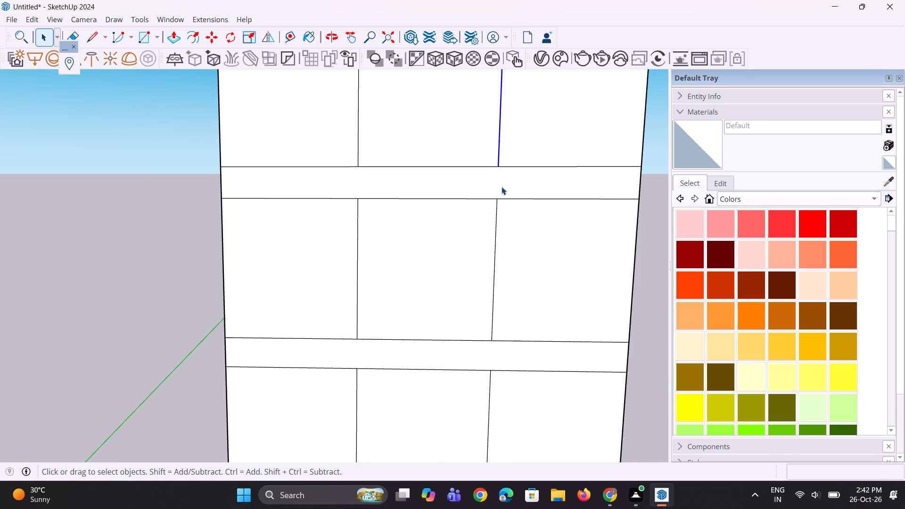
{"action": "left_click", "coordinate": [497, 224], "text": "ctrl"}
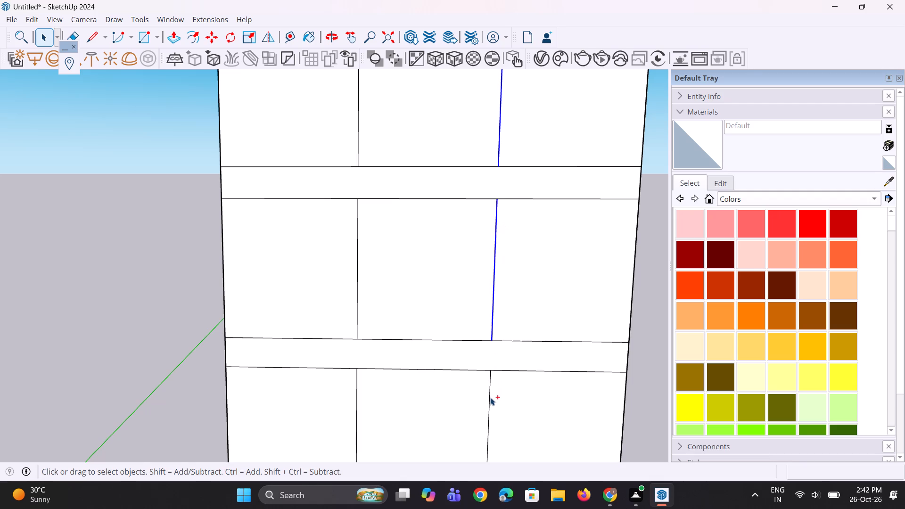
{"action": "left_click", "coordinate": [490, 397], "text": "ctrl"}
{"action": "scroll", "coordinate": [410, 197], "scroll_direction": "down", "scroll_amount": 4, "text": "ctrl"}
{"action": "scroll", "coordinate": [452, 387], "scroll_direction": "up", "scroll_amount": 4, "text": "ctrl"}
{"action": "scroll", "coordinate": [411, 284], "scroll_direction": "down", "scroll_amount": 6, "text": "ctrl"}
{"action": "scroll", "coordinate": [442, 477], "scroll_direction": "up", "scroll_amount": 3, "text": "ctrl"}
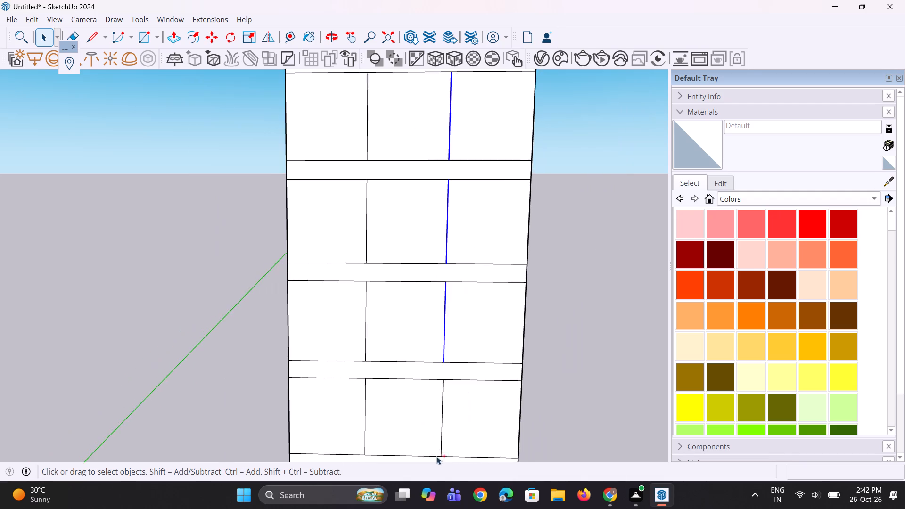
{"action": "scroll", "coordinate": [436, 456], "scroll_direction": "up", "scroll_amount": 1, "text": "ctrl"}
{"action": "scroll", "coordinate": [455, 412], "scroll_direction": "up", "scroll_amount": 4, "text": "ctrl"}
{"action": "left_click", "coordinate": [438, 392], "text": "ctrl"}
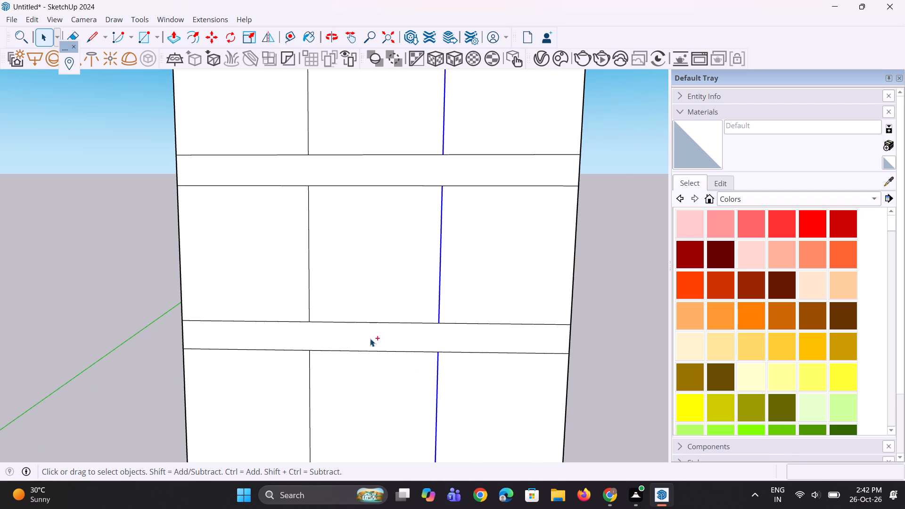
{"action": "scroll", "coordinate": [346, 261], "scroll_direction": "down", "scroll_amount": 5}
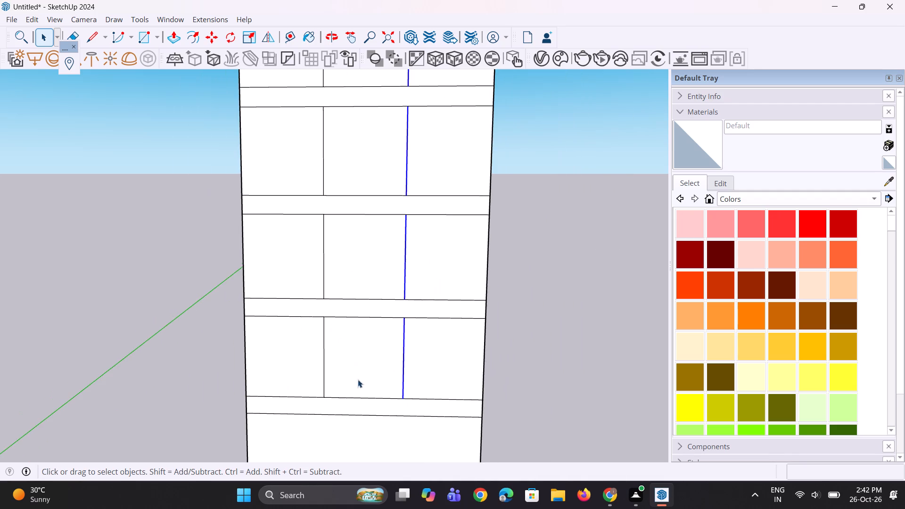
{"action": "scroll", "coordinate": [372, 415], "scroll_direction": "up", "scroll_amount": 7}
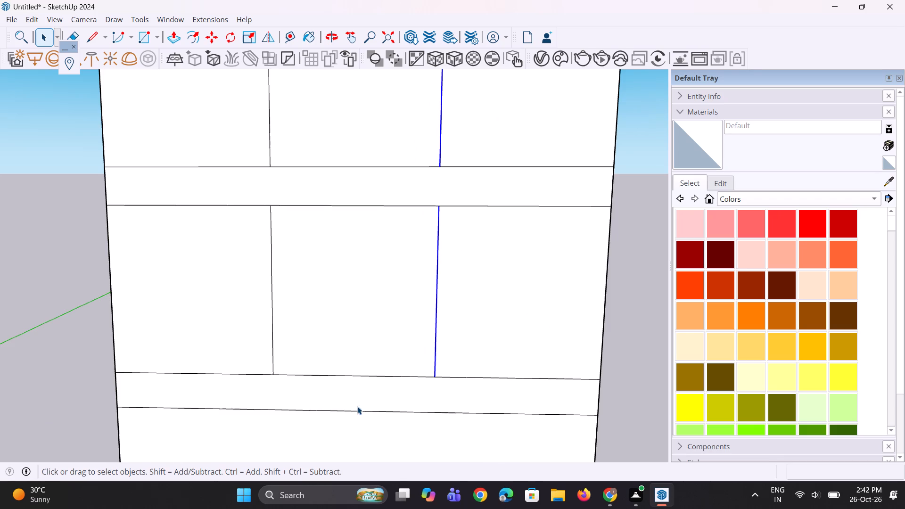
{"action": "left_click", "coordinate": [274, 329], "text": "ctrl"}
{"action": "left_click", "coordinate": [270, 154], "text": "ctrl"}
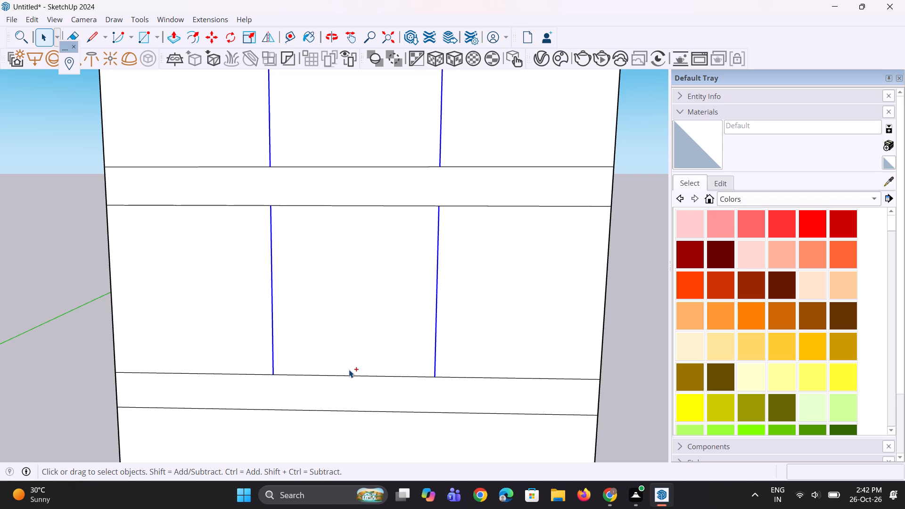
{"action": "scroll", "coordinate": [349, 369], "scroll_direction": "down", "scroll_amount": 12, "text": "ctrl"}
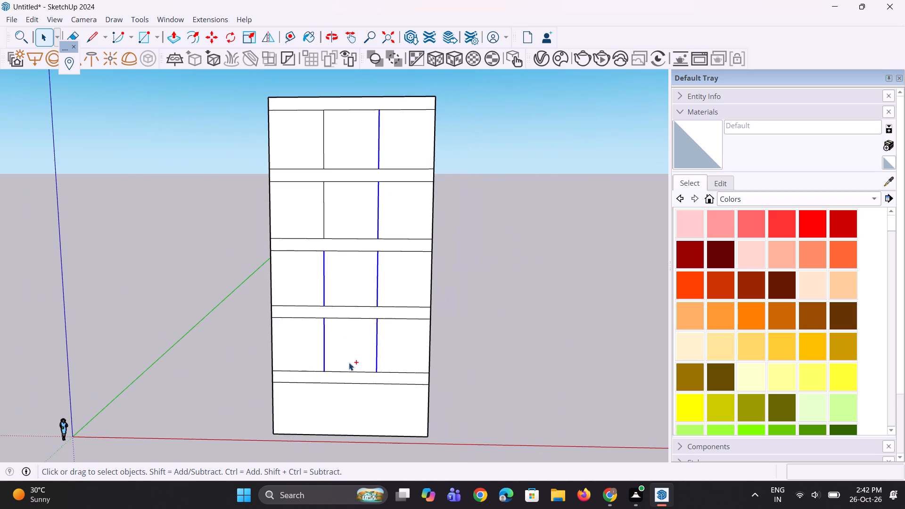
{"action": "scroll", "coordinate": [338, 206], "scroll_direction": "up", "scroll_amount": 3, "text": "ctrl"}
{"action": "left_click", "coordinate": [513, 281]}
Select the left bay dividers on all four upper storeys and move them 3' toward the facade's left edge.
{"action": "scroll", "coordinate": [302, 295], "scroll_direction": "down", "scroll_amount": 1}
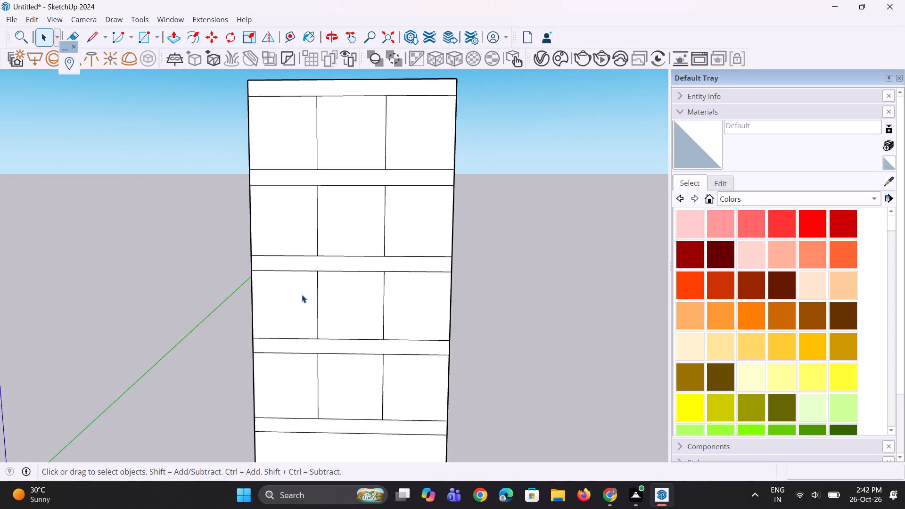
{"action": "scroll", "coordinate": [302, 295], "scroll_direction": "down", "scroll_amount": 1}
{"action": "scroll", "coordinate": [303, 305], "scroll_direction": "up", "scroll_amount": 3}
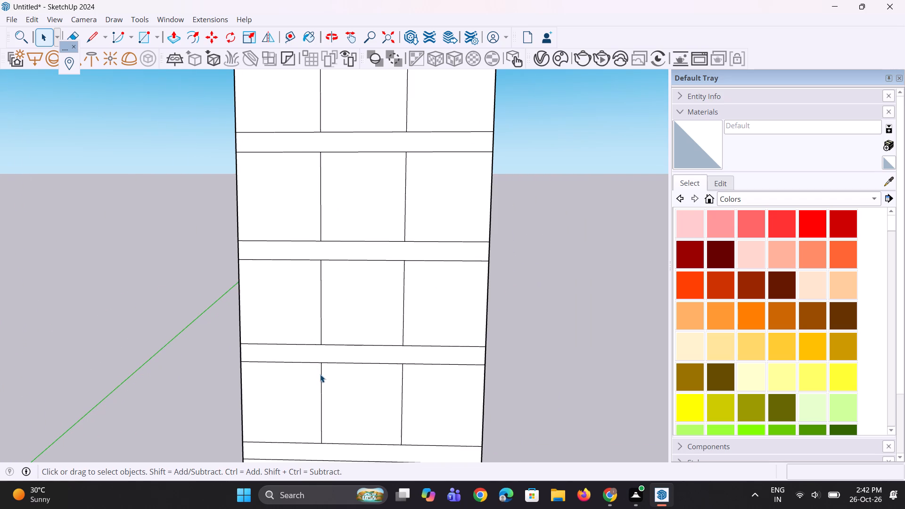
{"action": "left_click", "coordinate": [321, 377]}
{"action": "scroll", "coordinate": [328, 300], "scroll_direction": "up", "scroll_amount": 2}
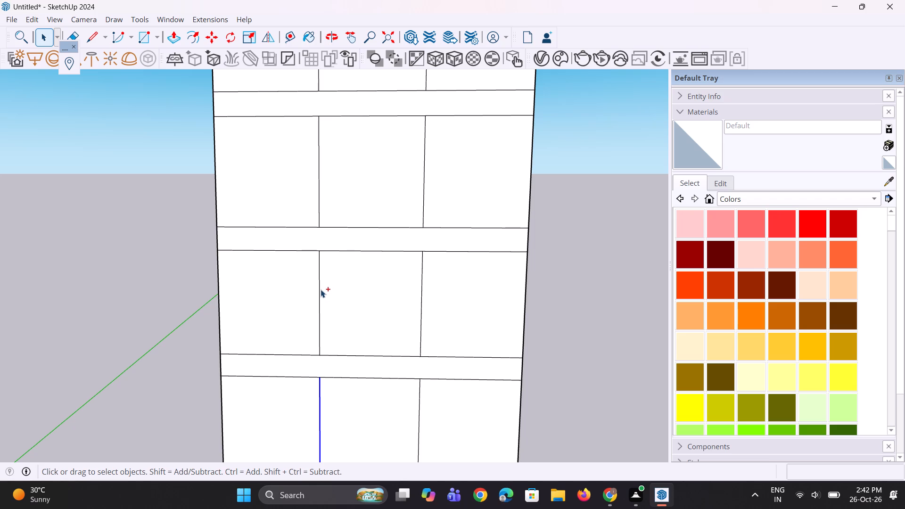
{"action": "left_click", "coordinate": [321, 289], "text": "ctrl"}
{"action": "left_click", "coordinate": [319, 220], "text": "ctrl"}
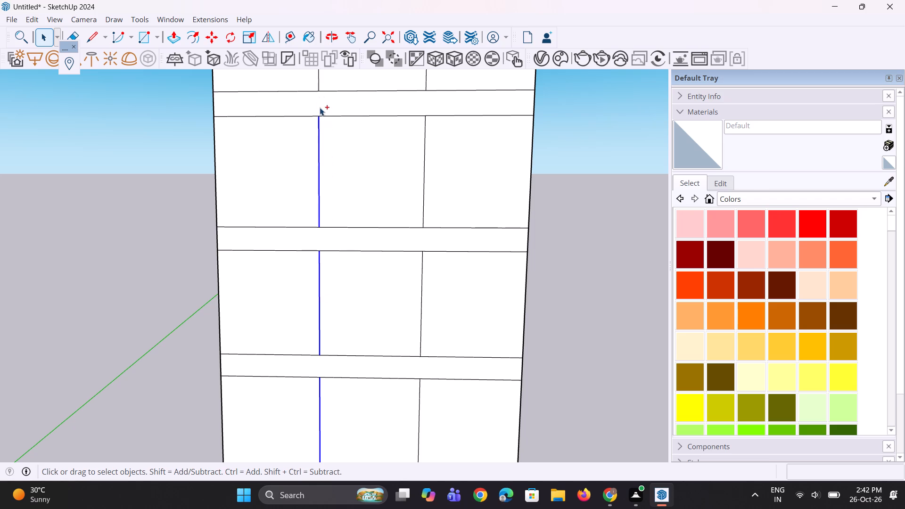
{"action": "left_click", "coordinate": [317, 85], "text": "ctrl"}
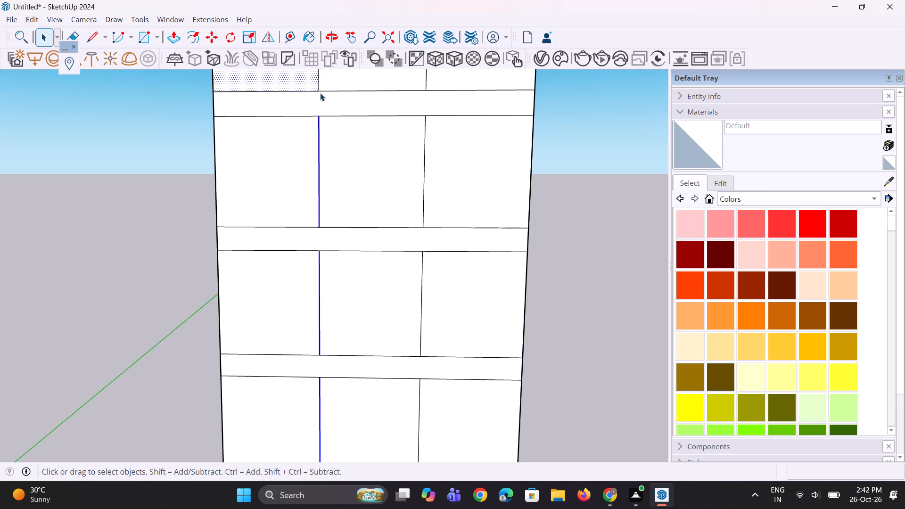
{"action": "left_click", "coordinate": [319, 86]}
{"action": "scroll", "coordinate": [321, 172], "scroll_direction": "up", "scroll_amount": 6}
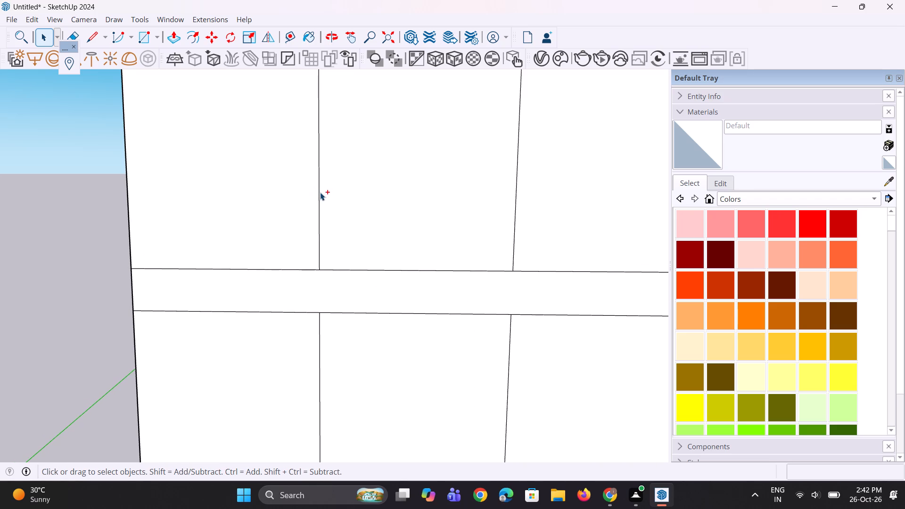
{"action": "left_click", "coordinate": [320, 192], "text": "ctrl"}
{"action": "left_click", "coordinate": [320, 353], "text": "ctrl"}
{"action": "scroll", "coordinate": [331, 221], "scroll_direction": "down", "scroll_amount": 10}
{"action": "scroll", "coordinate": [329, 370], "scroll_direction": "up", "scroll_amount": 10}
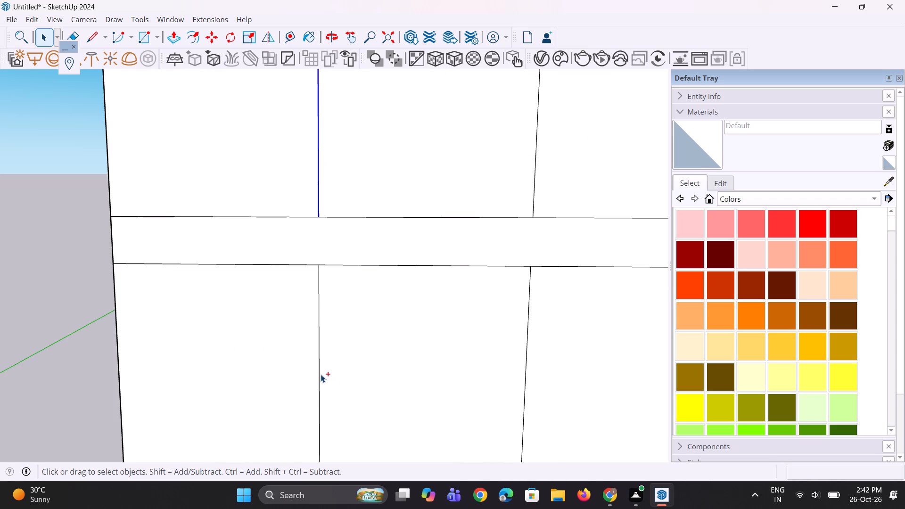
{"action": "left_click", "coordinate": [321, 374], "text": "ctrl"}
{"action": "scroll", "coordinate": [307, 293], "scroll_direction": "down", "scroll_amount": 6}
{"action": "scroll", "coordinate": [327, 426], "scroll_direction": "up", "scroll_amount": 5}
{"action": "key", "text": "m"}
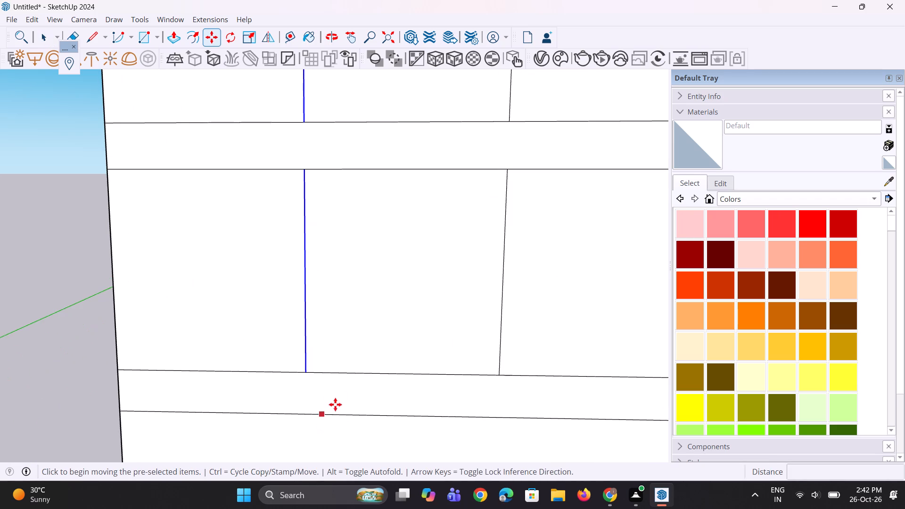
{"action": "left_click", "coordinate": [301, 374]}
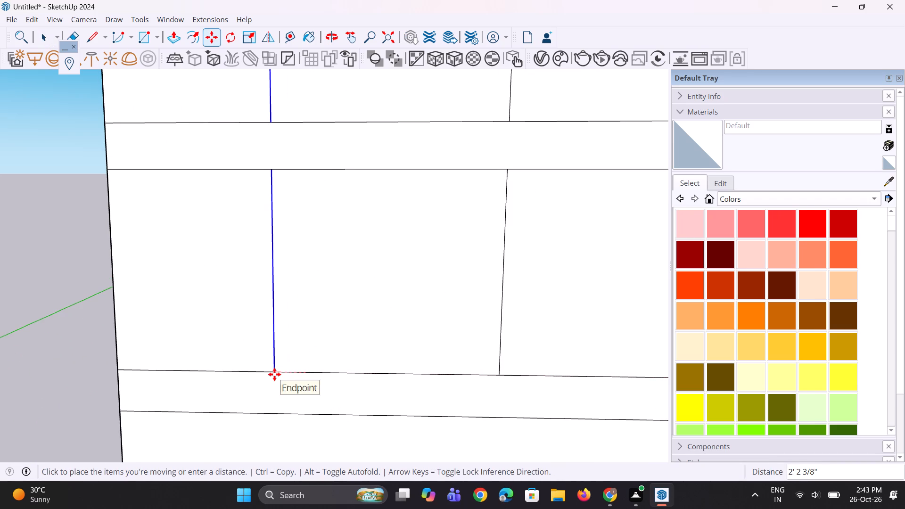
{"action": "type", "text": "3'"}
{"action": "key", "text": "Return"}
{"action": "scroll", "coordinate": [239, 369], "scroll_direction": "down", "scroll_amount": 5}
{"action": "key", "text": "space"}
{"action": "key", "text": "space"}
{"action": "key", "text": "space"}
{"action": "left_click", "coordinate": [118, 371]}
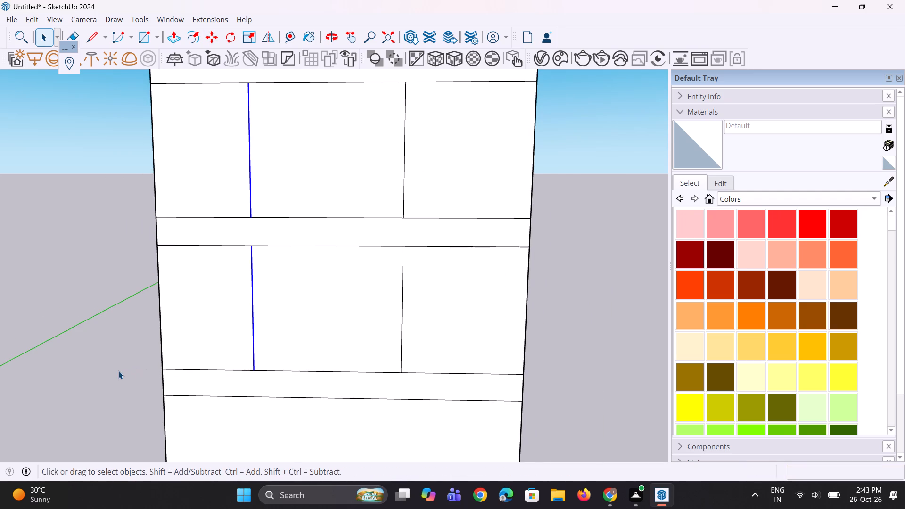
Select the right bay dividers on all four upper storeys and move them about 2' 6" toward the left dividers.
{"action": "scroll", "coordinate": [381, 304], "scroll_direction": "up", "scroll_amount": 1}
{"action": "left_click", "coordinate": [405, 312]}
{"action": "scroll", "coordinate": [389, 385], "scroll_direction": "down", "scroll_amount": 7}
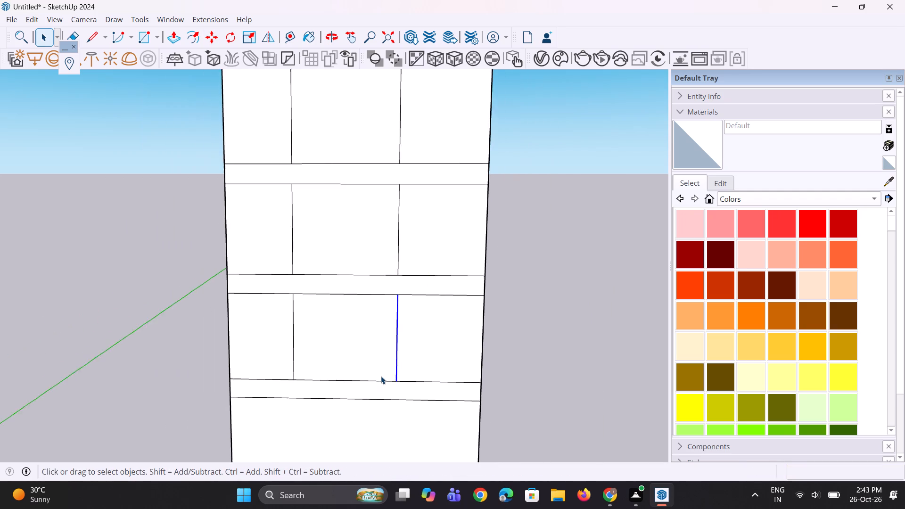
{"action": "scroll", "coordinate": [381, 376], "scroll_direction": "down", "scroll_amount": 4}
{"action": "scroll", "coordinate": [408, 224], "scroll_direction": "up", "scroll_amount": 8}
{"action": "left_click", "coordinate": [381, 356], "text": "ctrl"}
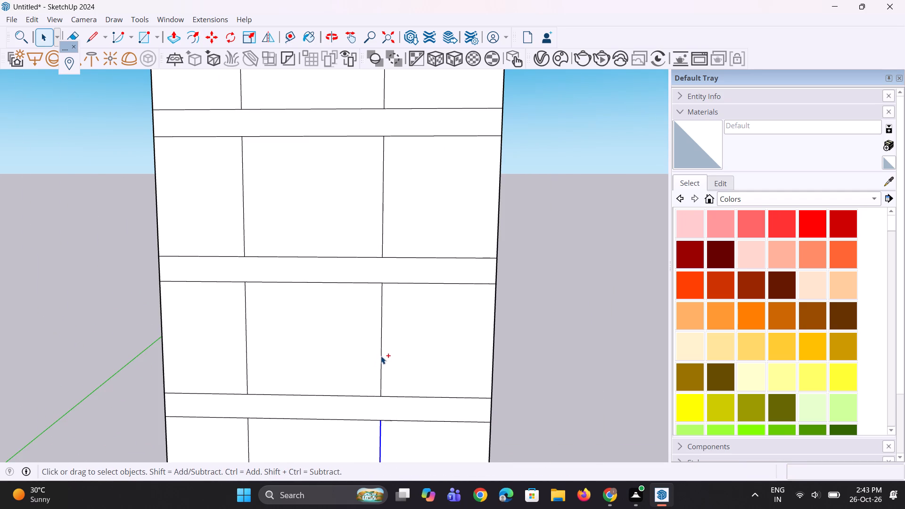
{"action": "left_click", "coordinate": [385, 234], "text": "ctrl"}
{"action": "left_click", "coordinate": [384, 184]}
{"action": "scroll", "coordinate": [382, 125], "scroll_direction": "up", "scroll_amount": 2}
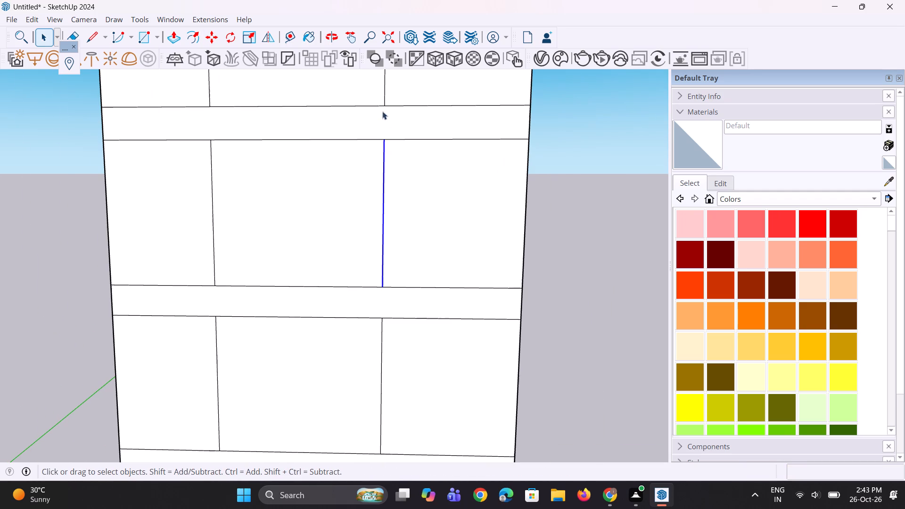
{"action": "left_click", "coordinate": [385, 91], "text": "ctrl"}
{"action": "left_click", "coordinate": [380, 338], "text": "ctrl"}
{"action": "scroll", "coordinate": [370, 246], "scroll_direction": "down", "scroll_amount": 8}
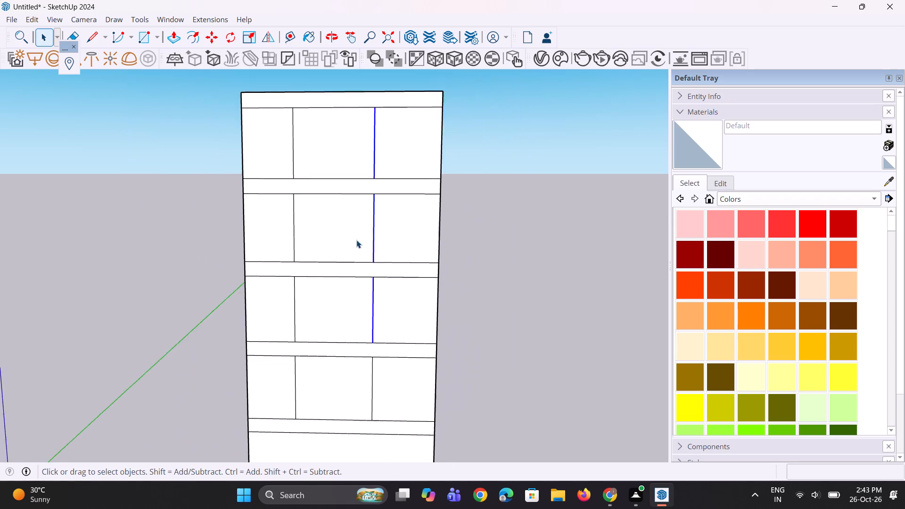
{"action": "scroll", "coordinate": [356, 240], "scroll_direction": "down", "scroll_amount": 2}
{"action": "scroll", "coordinate": [381, 411], "scroll_direction": "up", "scroll_amount": 5}
{"action": "scroll", "coordinate": [368, 327], "scroll_direction": "up", "scroll_amount": 8}
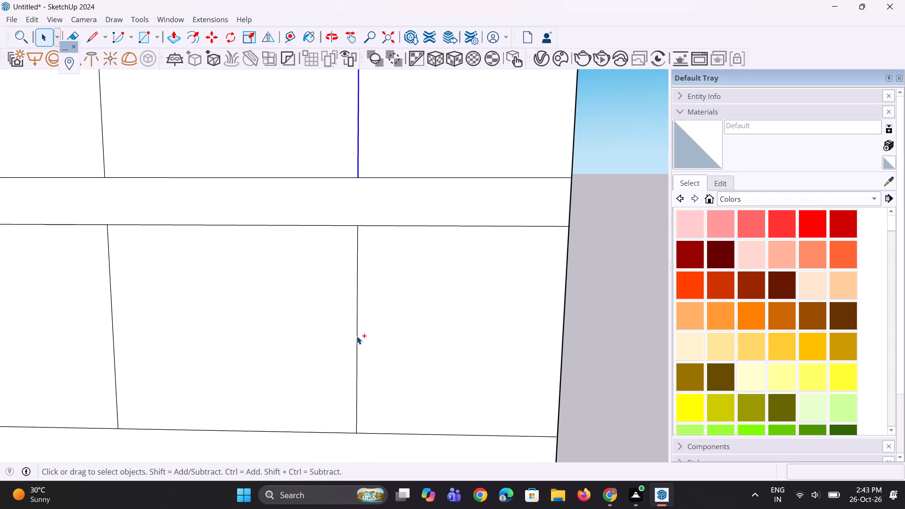
{"action": "left_click", "coordinate": [357, 336], "text": "ctrl"}
{"action": "key", "text": "m"}
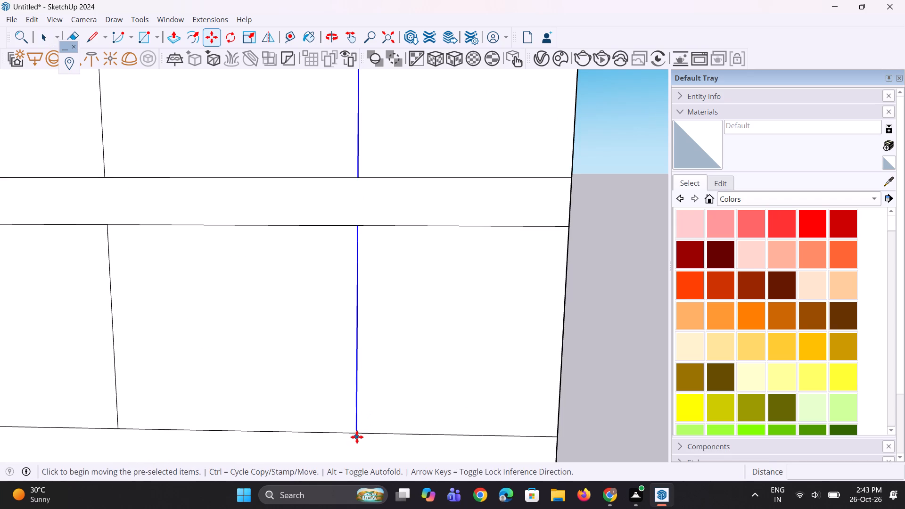
{"action": "left_click", "coordinate": [356, 436]}
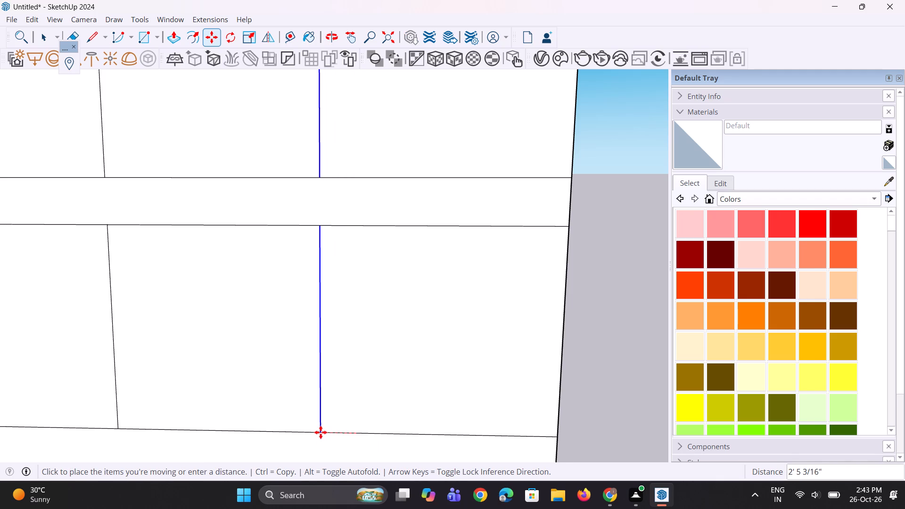
{"action": "left_click", "coordinate": [318, 433]}
{"action": "scroll", "coordinate": [313, 421], "scroll_direction": "down", "scroll_amount": 6}
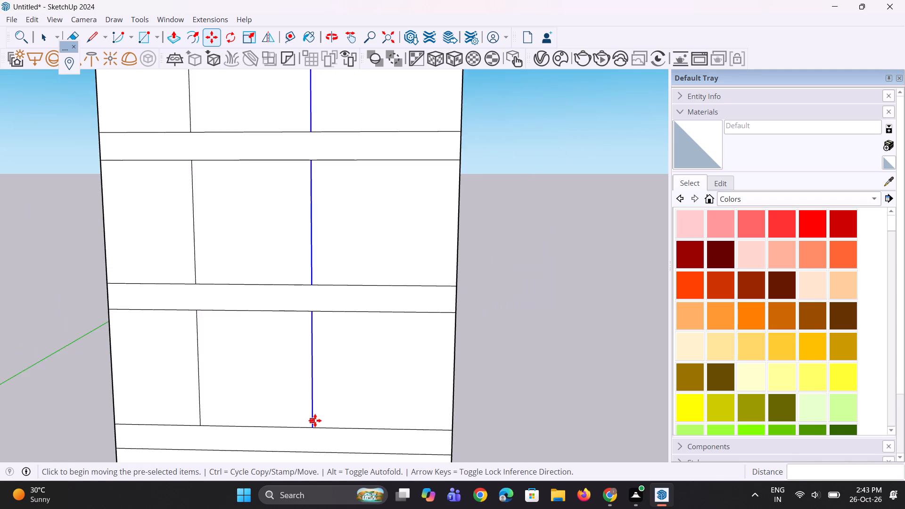
{"action": "scroll", "coordinate": [315, 420], "scroll_direction": "down", "scroll_amount": 6}
{"action": "key", "text": "space"}
{"action": "key", "text": "space"}
{"action": "left_click", "coordinate": [485, 403]}
Examine the building's bay proportions and overall massing from the front, the sides and above.
{"action": "middle_click_drag", "start_coordinate": [246, 411], "coordinate": [269, 381]}
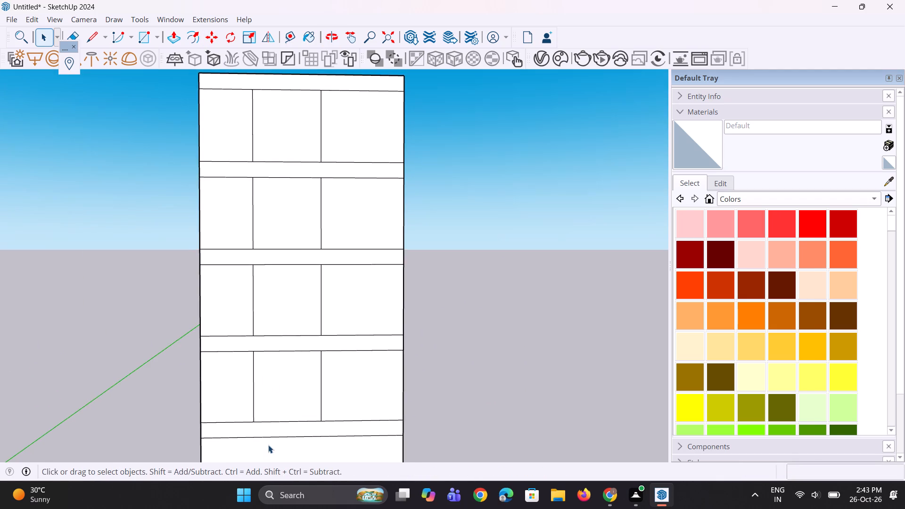
{"action": "scroll", "coordinate": [268, 448], "scroll_direction": "down", "scroll_amount": 5}
{"action": "scroll", "coordinate": [316, 326], "scroll_direction": "up", "scroll_amount": 4}
{"action": "scroll", "coordinate": [253, 365], "scroll_direction": "up", "scroll_amount": 3}
{"action": "middle_click_drag", "start_coordinate": [252, 365], "coordinate": [316, 371]}
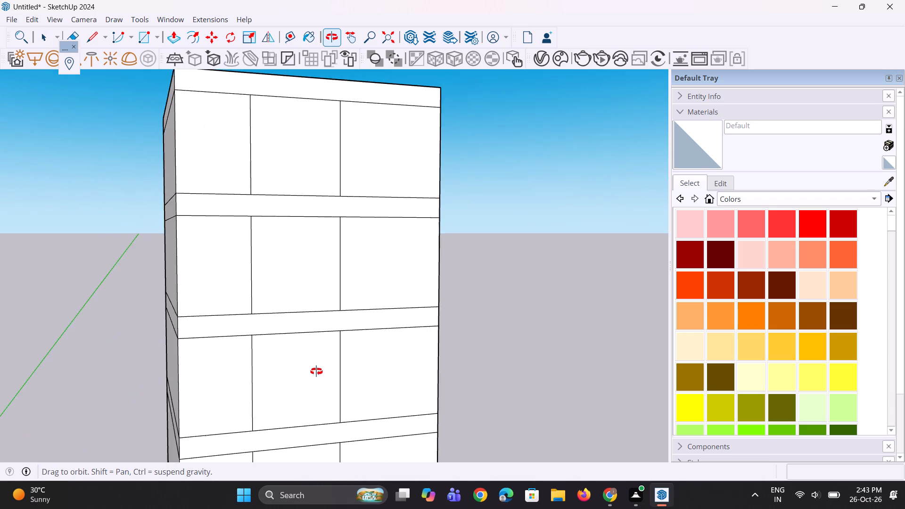
{"action": "middle_click_drag", "start_coordinate": [316, 371], "coordinate": [270, 353]}
{"action": "scroll", "coordinate": [313, 362], "scroll_direction": "down", "scroll_amount": 5}
{"action": "middle_click_drag", "start_coordinate": [312, 363], "coordinate": [286, 374]}
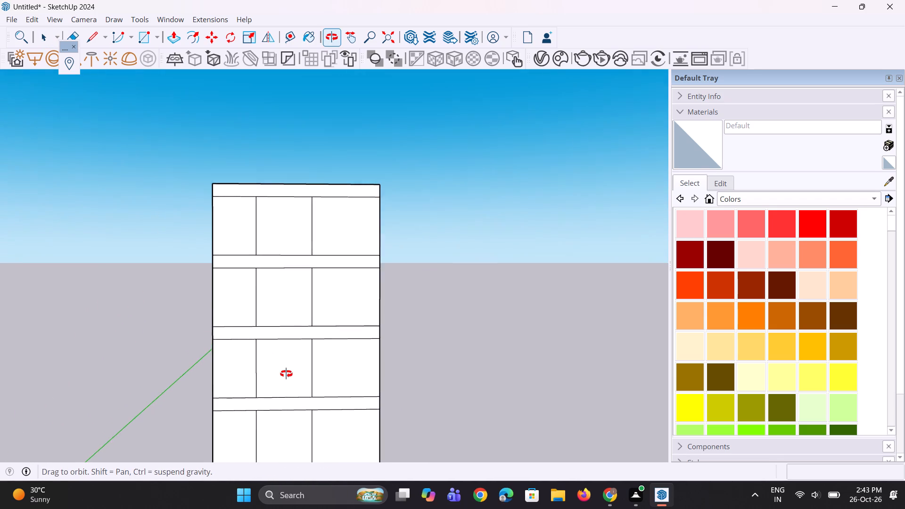
{"action": "middle_click_drag", "start_coordinate": [286, 374], "coordinate": [289, 374]}
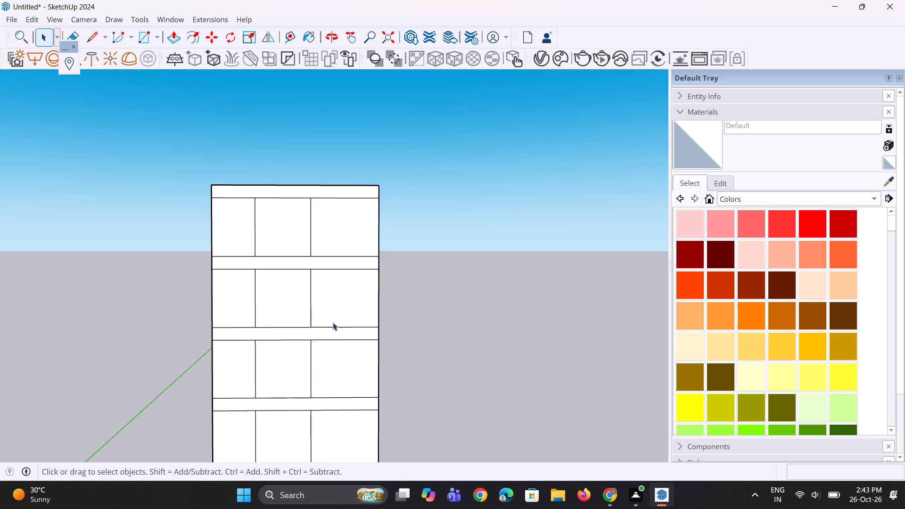
{"action": "scroll", "coordinate": [336, 301], "scroll_direction": "up", "scroll_amount": 2}
{"action": "scroll", "coordinate": [329, 302], "scroll_direction": "down", "scroll_amount": 2}
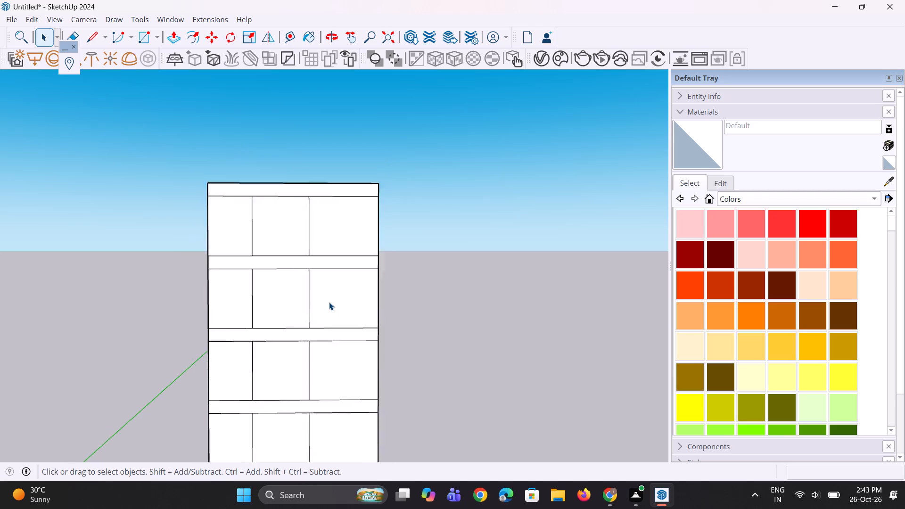
{"action": "scroll", "coordinate": [329, 302], "scroll_direction": "down", "scroll_amount": 2}
{"action": "middle_click_drag", "start_coordinate": [341, 317], "coordinate": [316, 323]}
{"action": "scroll", "coordinate": [241, 316], "scroll_direction": "down", "scroll_amount": 4}
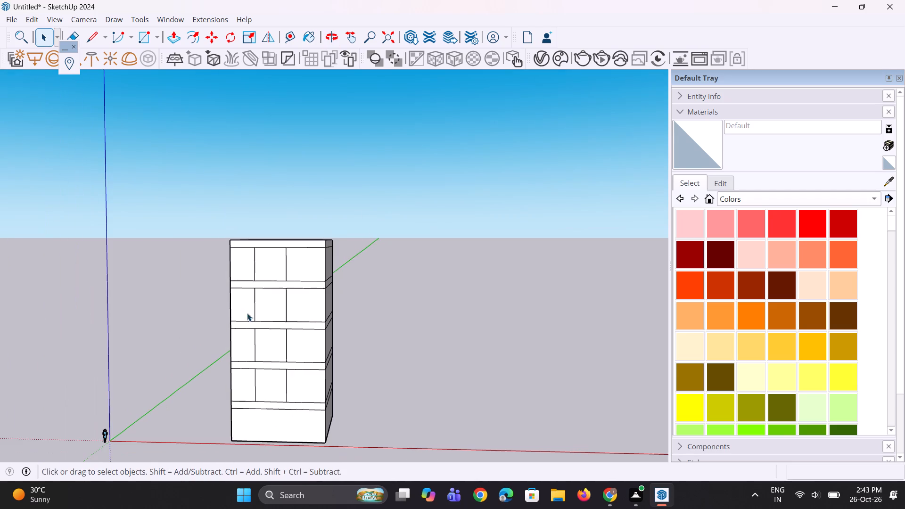
{"action": "middle_click", "coordinate": [299, 310]}
{"action": "scroll", "coordinate": [287, 233], "scroll_direction": "up", "scroll_amount": 5}
{"action": "middle_click_drag", "start_coordinate": [303, 271], "coordinate": [271, 293]}
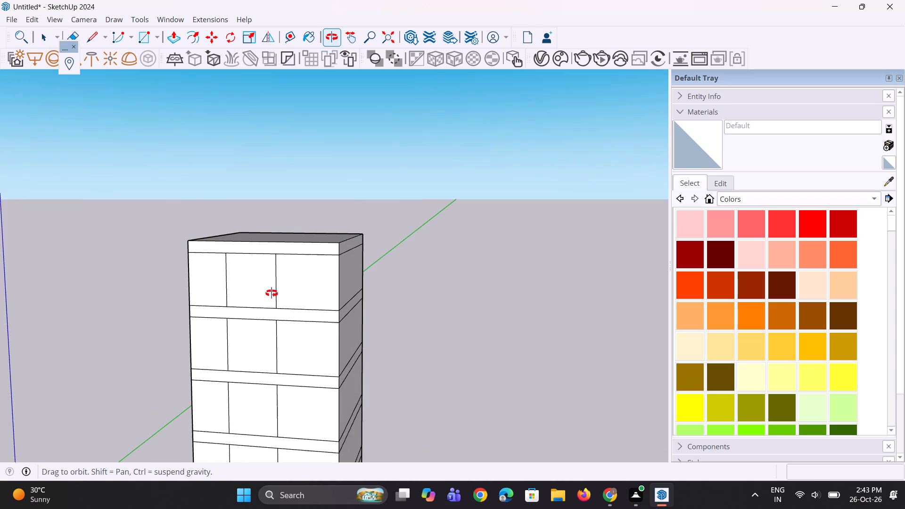
{"action": "middle_click_drag", "start_coordinate": [271, 293], "coordinate": [272, 292]}
{"action": "middle_click_drag", "start_coordinate": [274, 339], "coordinate": [251, 345]}
{"action": "middle_click_drag", "start_coordinate": [236, 326], "coordinate": [265, 320]}
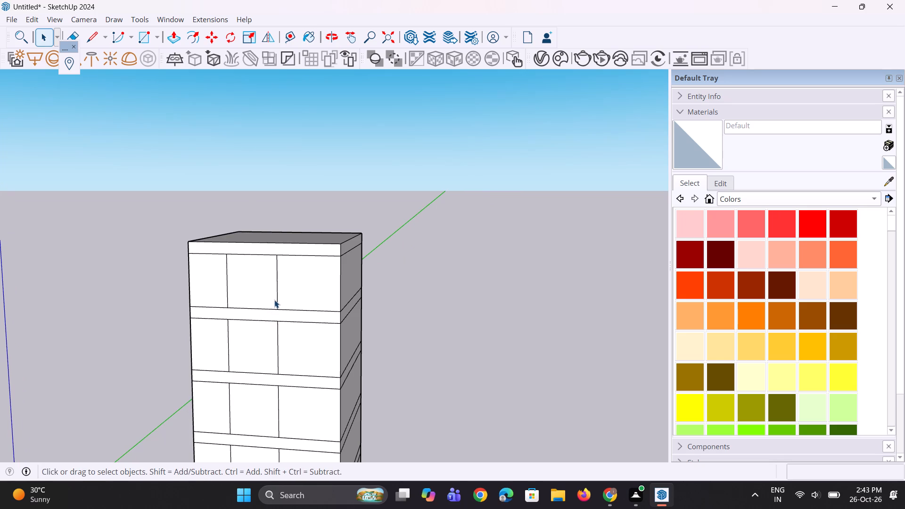
Draw lines joining the left bay dividers across the two uppermost bands between storeys on the front facade.
{"action": "scroll", "coordinate": [284, 267], "scroll_direction": "down", "scroll_amount": 7}
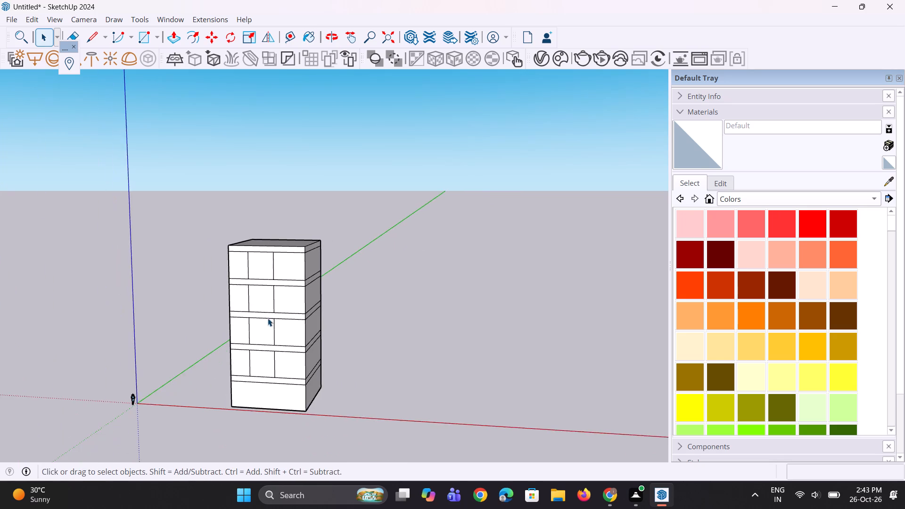
{"action": "middle_click_drag", "start_coordinate": [262, 349], "coordinate": [283, 331]}
{"action": "scroll", "coordinate": [275, 335], "scroll_direction": "up", "scroll_amount": 3}
{"action": "scroll", "coordinate": [243, 361], "scroll_direction": "up", "scroll_amount": 3}
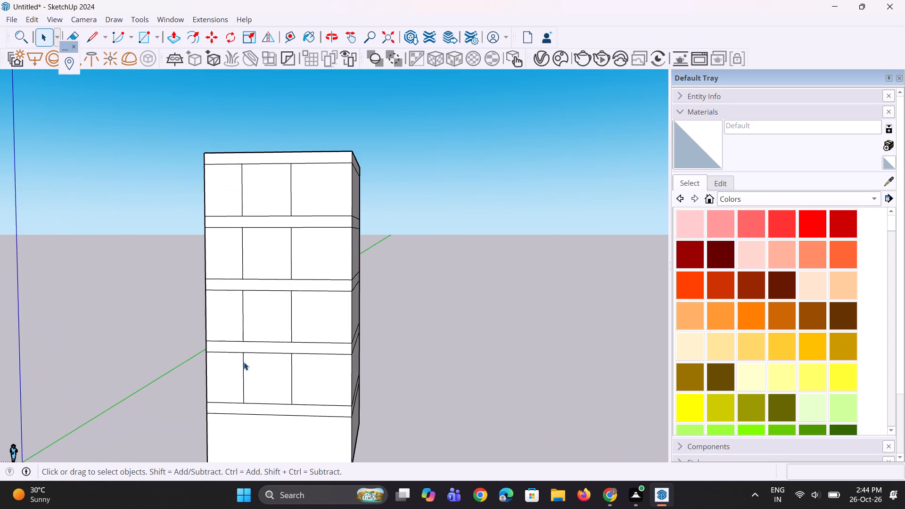
{"action": "key", "text": "l"}
{"action": "scroll", "coordinate": [252, 267], "scroll_direction": "up", "scroll_amount": 4}
{"action": "scroll", "coordinate": [242, 204], "scroll_direction": "up", "scroll_amount": 3}
{"action": "left_click_drag", "start_coordinate": [236, 191], "coordinate": [238, 197]}
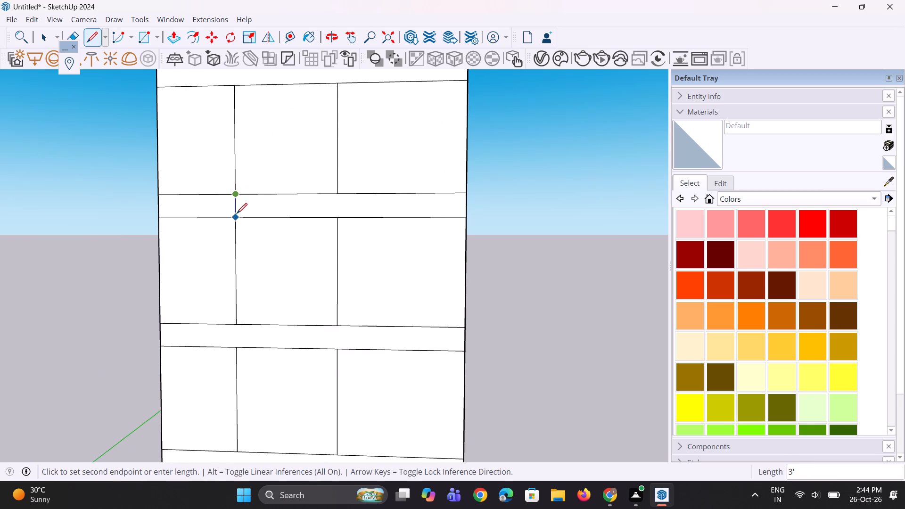
{"action": "left_click", "coordinate": [236, 215]}
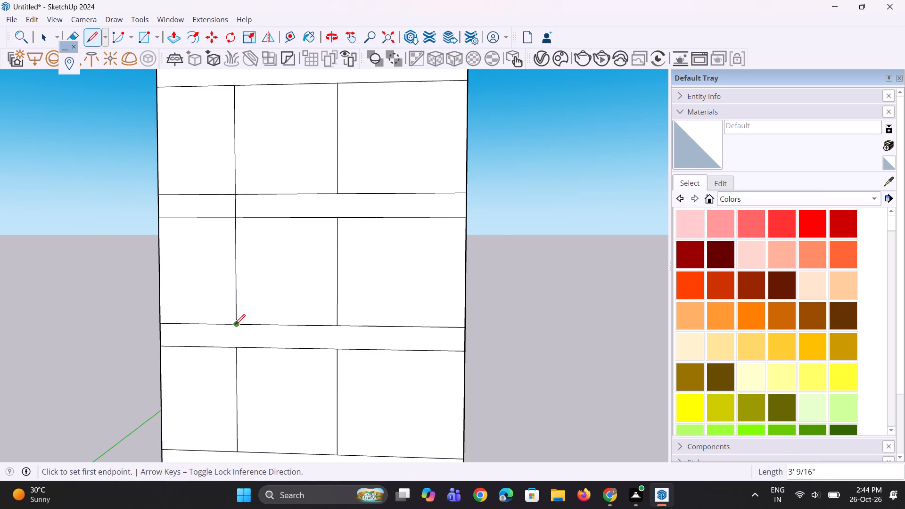
{"action": "left_click", "coordinate": [235, 325]}
{"action": "left_click", "coordinate": [235, 347]}
Draw lines continuing the left bay divider across the two lower bands, ending at the top of the ground storey.
{"action": "scroll", "coordinate": [256, 267], "scroll_direction": "down", "scroll_amount": 8}
{"action": "scroll", "coordinate": [265, 358], "scroll_direction": "up", "scroll_amount": 9}
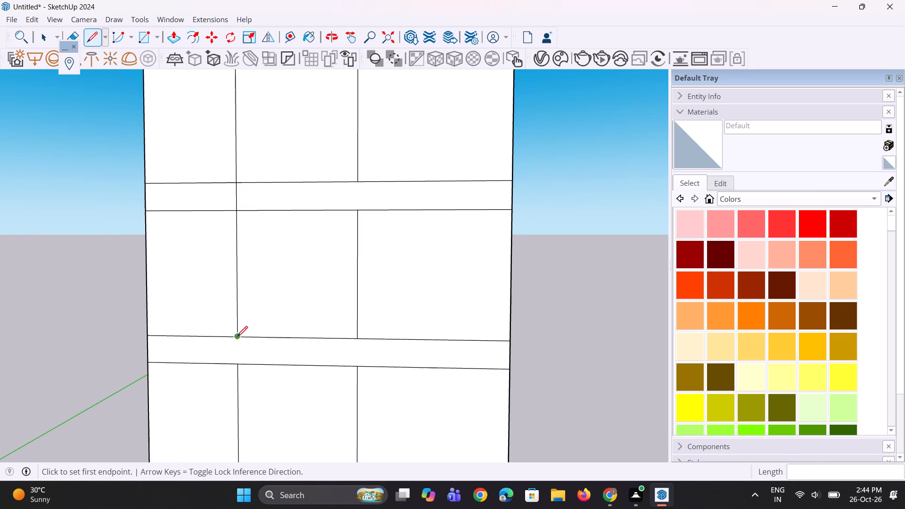
{"action": "left_click", "coordinate": [237, 337]}
{"action": "left_click", "coordinate": [237, 364]}
{"action": "scroll", "coordinate": [324, 229], "scroll_direction": "down", "scroll_amount": 6}
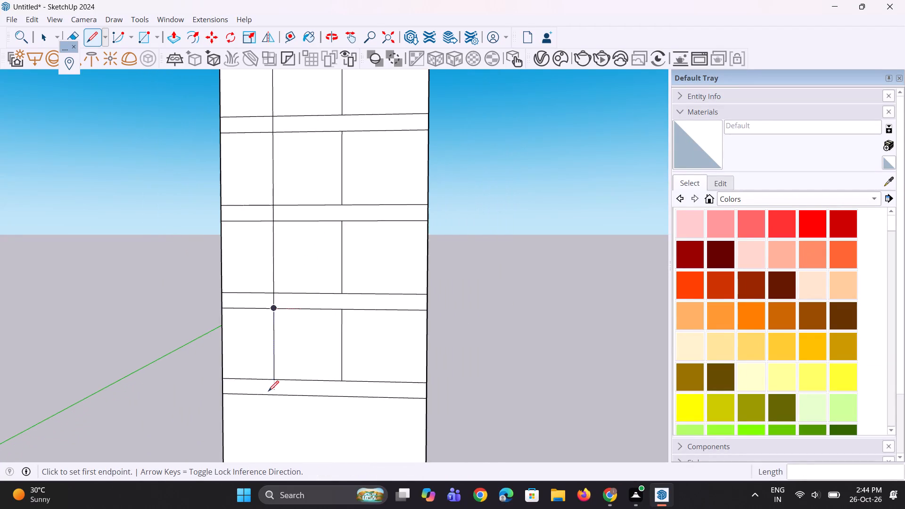
{"action": "scroll", "coordinate": [268, 391], "scroll_direction": "up", "scroll_amount": 7}
{"action": "left_click", "coordinate": [274, 379]}
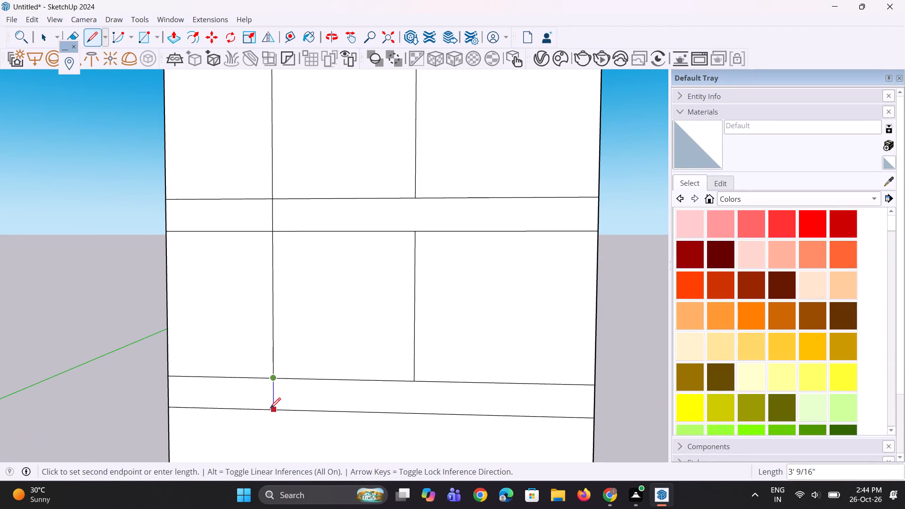
{"action": "left_click", "coordinate": [270, 408]}
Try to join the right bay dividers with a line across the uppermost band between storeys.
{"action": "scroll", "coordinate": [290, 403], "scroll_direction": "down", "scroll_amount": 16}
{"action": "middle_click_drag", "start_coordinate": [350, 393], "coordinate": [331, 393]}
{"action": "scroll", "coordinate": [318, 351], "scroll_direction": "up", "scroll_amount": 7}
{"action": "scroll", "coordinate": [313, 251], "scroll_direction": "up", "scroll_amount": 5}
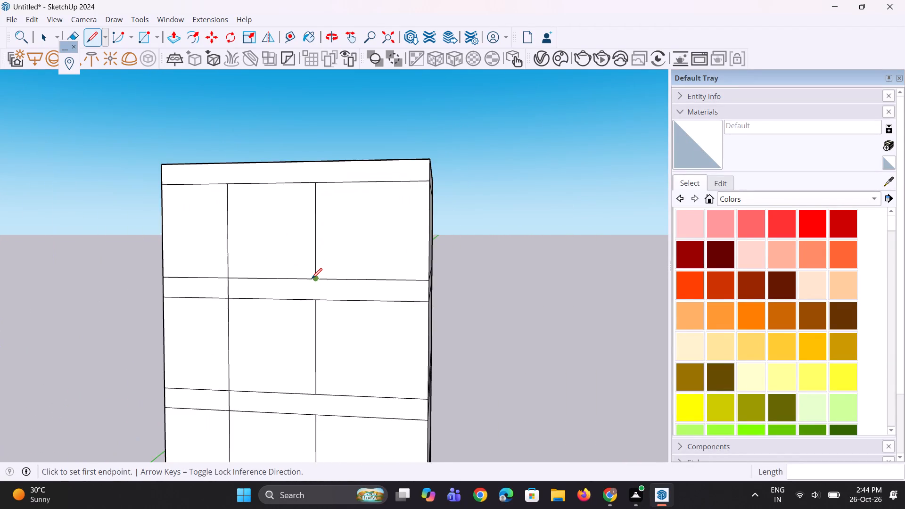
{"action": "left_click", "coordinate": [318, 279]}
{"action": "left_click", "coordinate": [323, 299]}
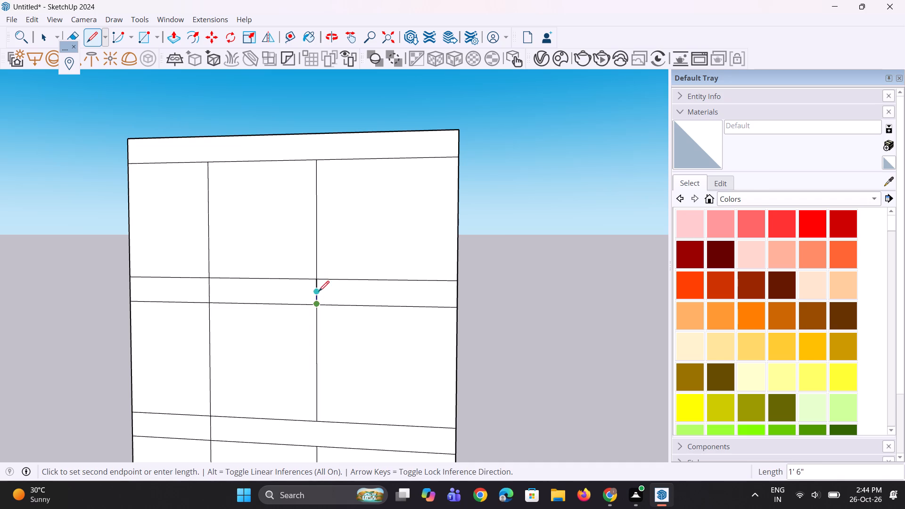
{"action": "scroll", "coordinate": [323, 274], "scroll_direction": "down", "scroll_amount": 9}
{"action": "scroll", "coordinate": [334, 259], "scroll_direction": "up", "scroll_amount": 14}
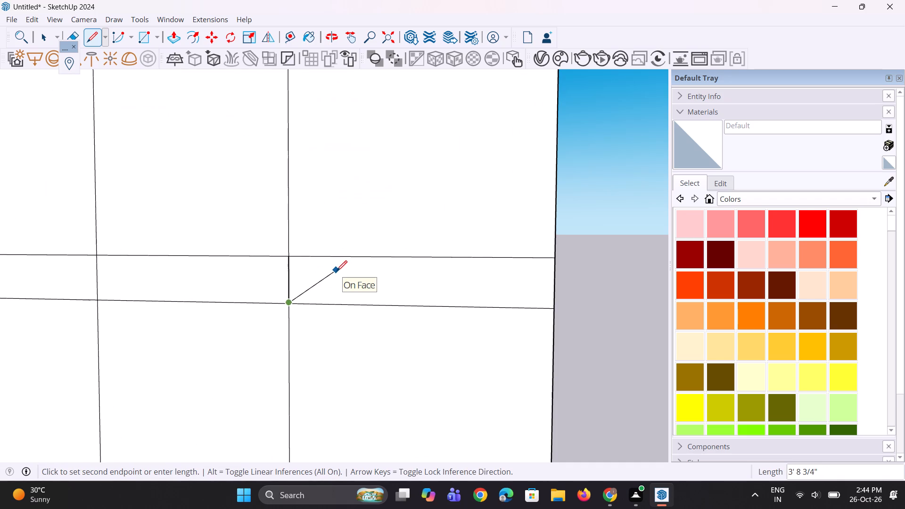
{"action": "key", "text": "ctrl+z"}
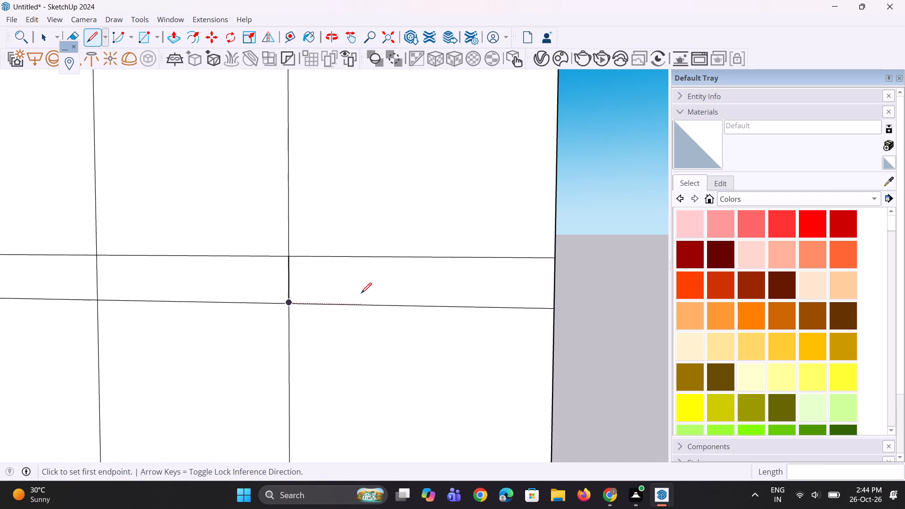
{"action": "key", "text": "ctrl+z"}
Draw lines joining the right bay dividers across the two uppermost bands between storeys.
{"action": "scroll", "coordinate": [306, 270], "scroll_direction": "up", "scroll_amount": 2}
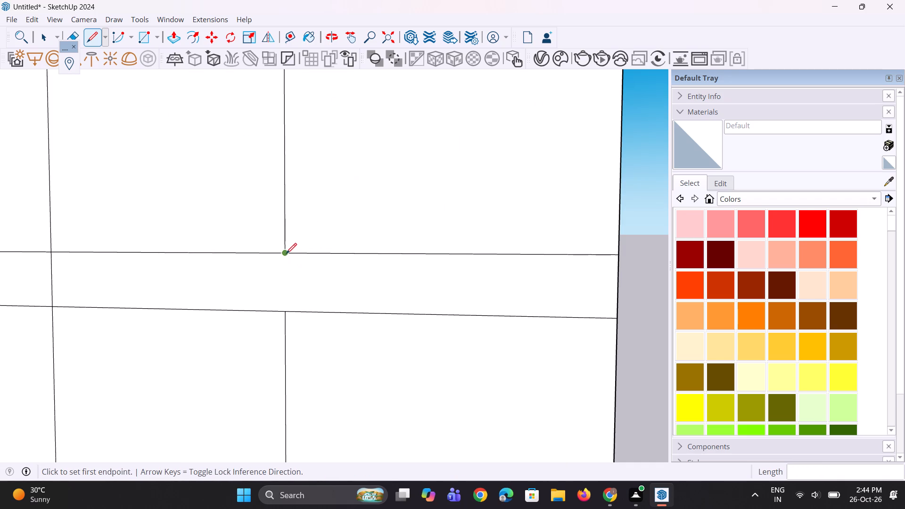
{"action": "left_click", "coordinate": [286, 254]}
{"action": "left_click", "coordinate": [285, 313]}
{"action": "scroll", "coordinate": [317, 268], "scroll_direction": "down", "scroll_amount": 16}
{"action": "scroll", "coordinate": [307, 342], "scroll_direction": "up", "scroll_amount": 8}
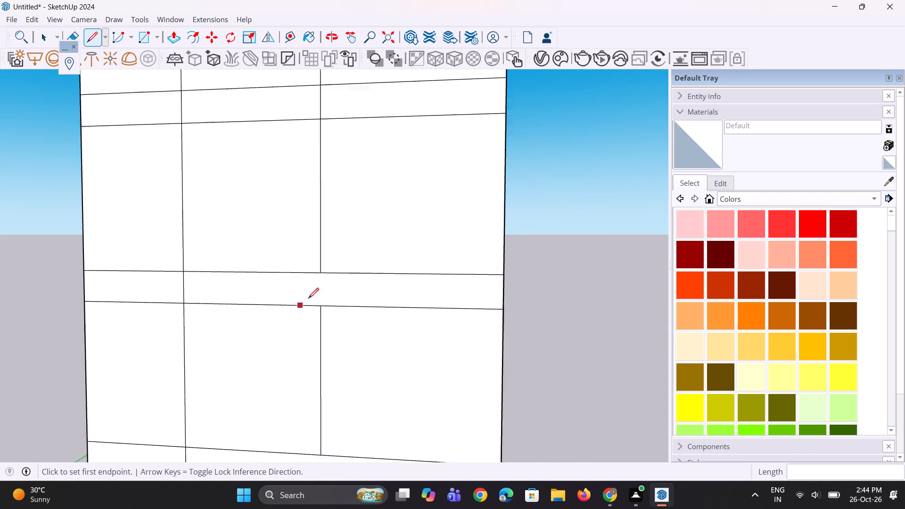
{"action": "scroll", "coordinate": [308, 298], "scroll_direction": "up", "scroll_amount": 6}
{"action": "left_click", "coordinate": [323, 260]}
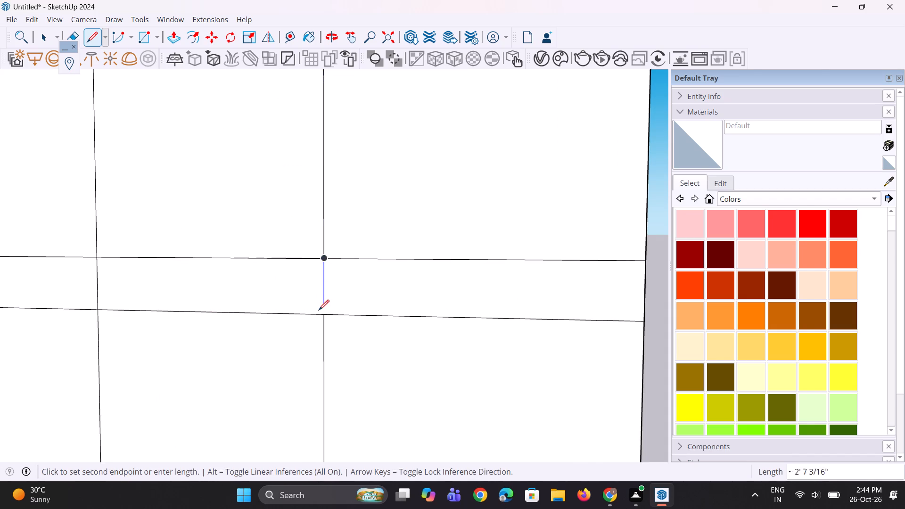
{"action": "left_click", "coordinate": [321, 314]}
Draw lines continuing the right bay divider across the two lower bands, ending at the top of the ground storey.
{"action": "scroll", "coordinate": [328, 256], "scroll_direction": "down", "scroll_amount": 16}
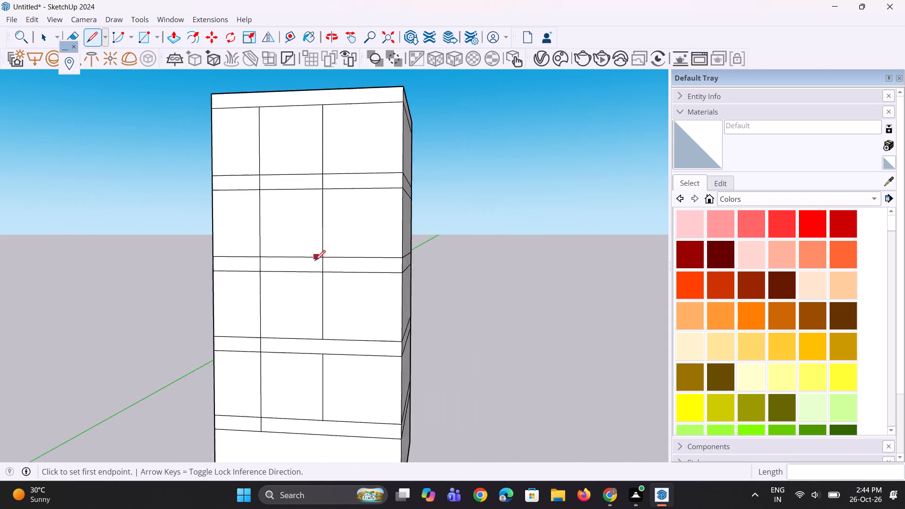
{"action": "scroll", "coordinate": [275, 348], "scroll_direction": "up", "scroll_amount": 5}
{"action": "scroll", "coordinate": [324, 327], "scroll_direction": "up", "scroll_amount": 6}
{"action": "scroll", "coordinate": [358, 308], "scroll_direction": "up", "scroll_amount": 3}
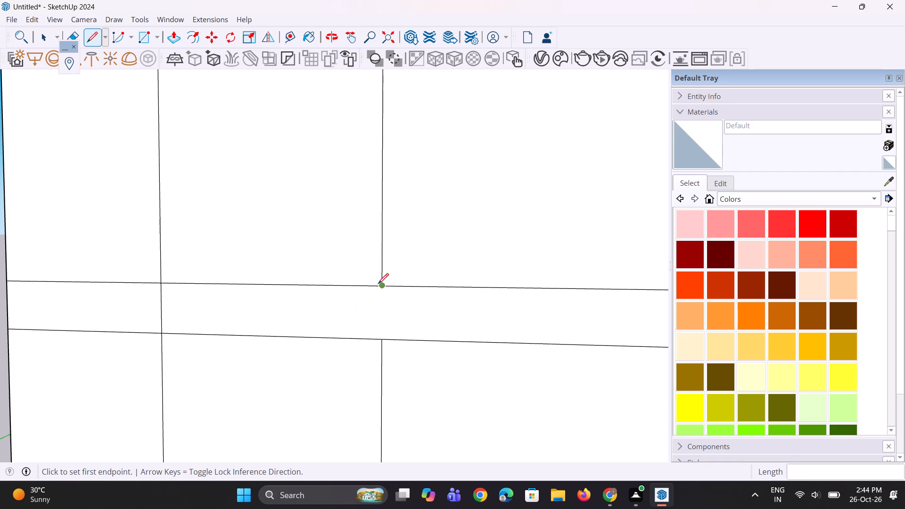
{"action": "left_click", "coordinate": [383, 288]}
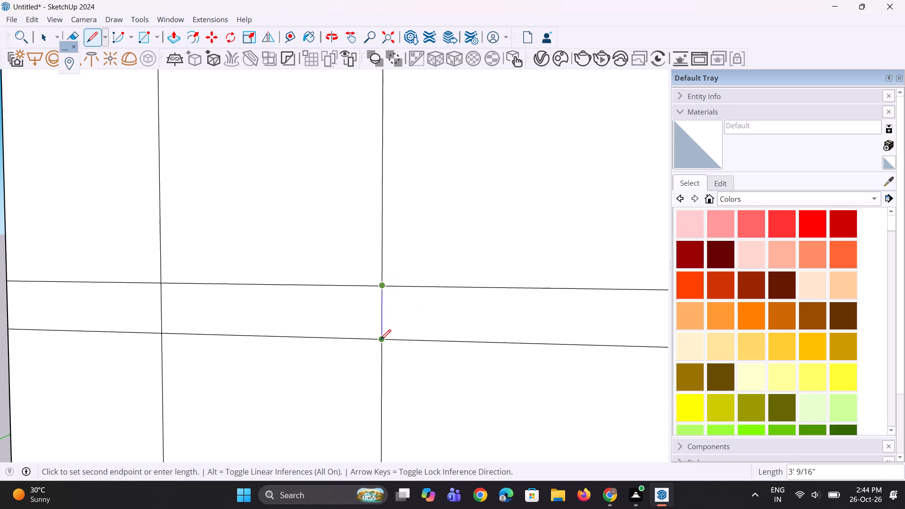
{"action": "left_click", "coordinate": [380, 340]}
{"action": "scroll", "coordinate": [341, 279], "scroll_direction": "down", "scroll_amount": 11}
{"action": "scroll", "coordinate": [362, 393], "scroll_direction": "up", "scroll_amount": 6}
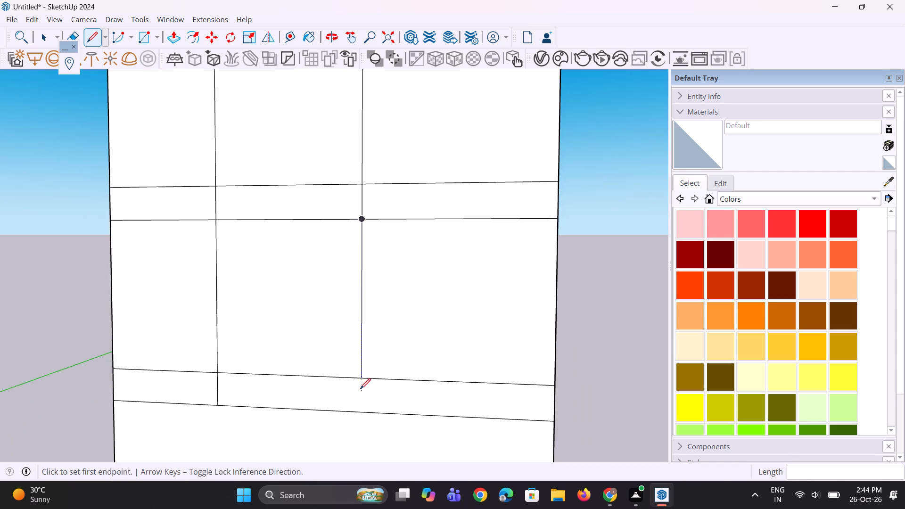
{"action": "scroll", "coordinate": [360, 380], "scroll_direction": "up", "scroll_amount": 4}
{"action": "left_click", "coordinate": [363, 378]}
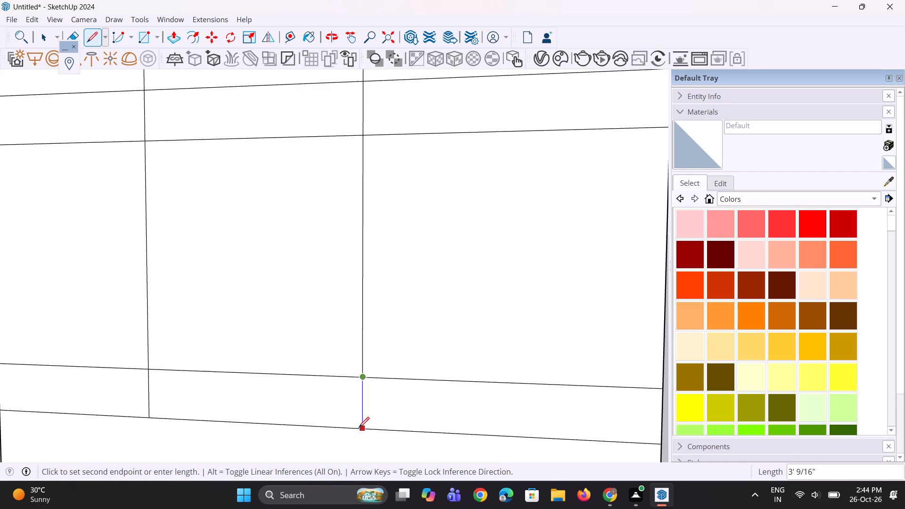
{"action": "left_click", "coordinate": [360, 428]}
{"action": "scroll", "coordinate": [341, 423], "scroll_direction": "down", "scroll_amount": 6}
{"action": "key", "text": "space"}
{"action": "key", "text": "space"}
{"action": "scroll", "coordinate": [342, 419], "scroll_direction": "down", "scroll_amount": 5}
{"action": "key", "text": "space"}
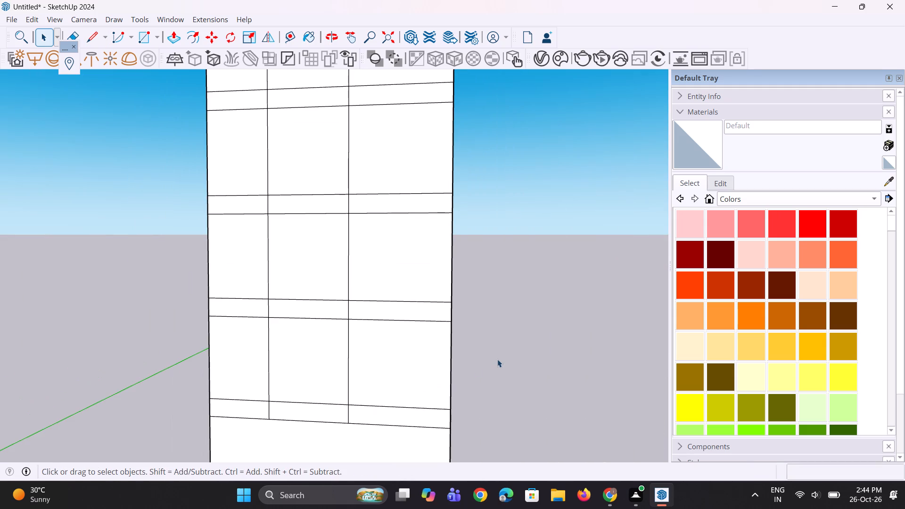
{"action": "left_click", "coordinate": [503, 357]}
Erase the middle bay's horizontal edges at the three upper bands between storeys, merging the upper four storeys' middle faces.
{"action": "scroll", "coordinate": [440, 403], "scroll_direction": "down", "scroll_amount": 1}
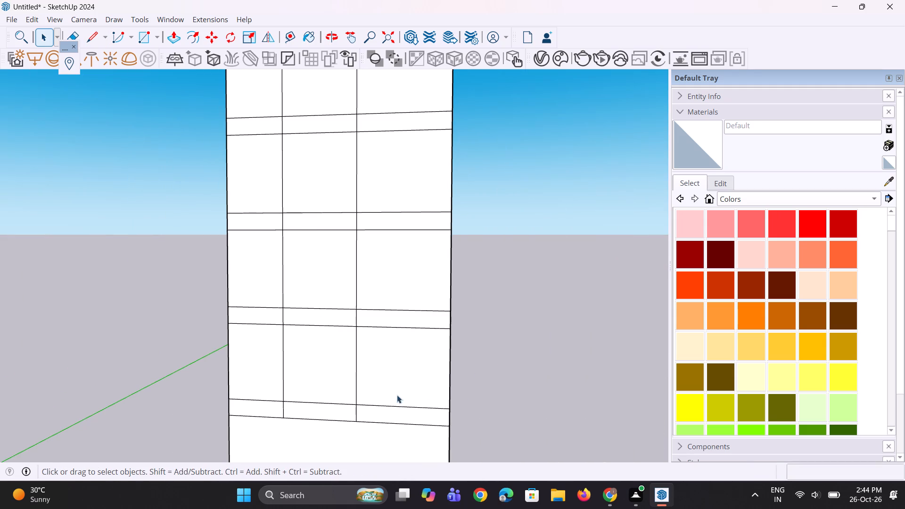
{"action": "scroll", "coordinate": [319, 442], "scroll_direction": "down", "scroll_amount": 4}
{"action": "scroll", "coordinate": [318, 398], "scroll_direction": "up", "scroll_amount": 1}
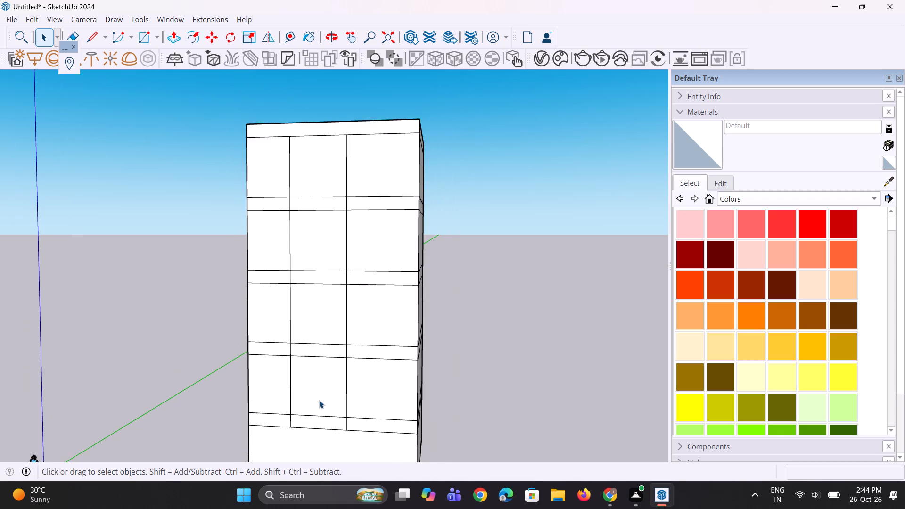
{"action": "scroll", "coordinate": [319, 400], "scroll_direction": "up", "scroll_amount": 2}
{"action": "key", "text": "e"}
{"action": "left_click_drag", "start_coordinate": [309, 164], "coordinate": [311, 174]}
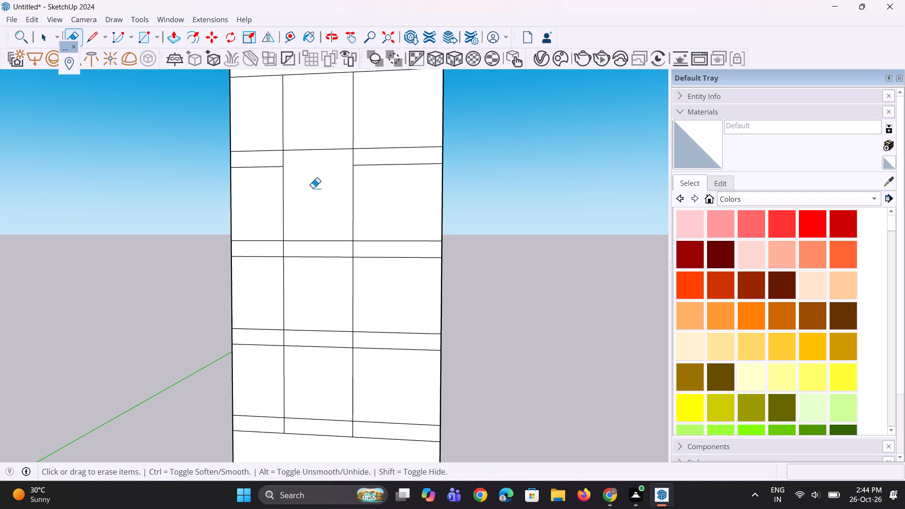
{"action": "left_click_drag", "start_coordinate": [311, 142], "coordinate": [317, 167]}
{"action": "left_click_drag", "start_coordinate": [305, 222], "coordinate": [314, 263]}
{"action": "left_click_drag", "start_coordinate": [307, 286], "coordinate": [315, 364]}
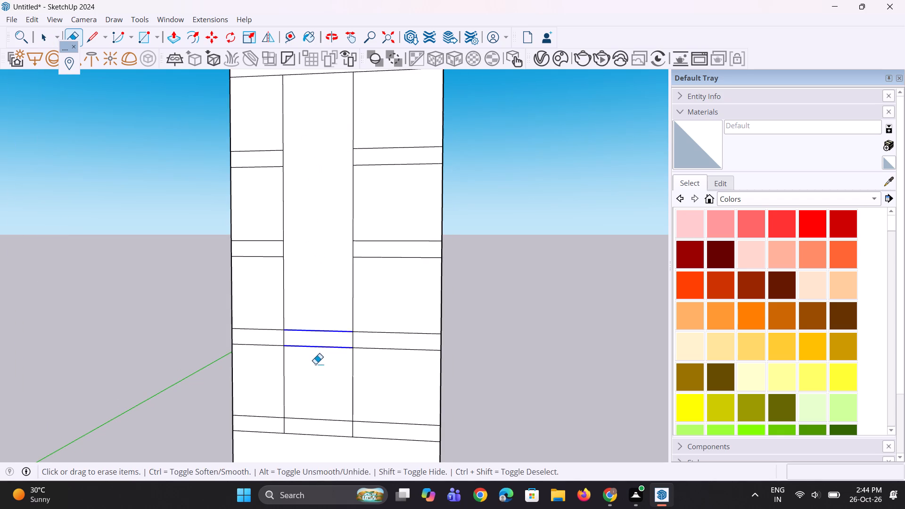
{"action": "left_click_drag", "start_coordinate": [315, 364], "coordinate": [315, 364]}
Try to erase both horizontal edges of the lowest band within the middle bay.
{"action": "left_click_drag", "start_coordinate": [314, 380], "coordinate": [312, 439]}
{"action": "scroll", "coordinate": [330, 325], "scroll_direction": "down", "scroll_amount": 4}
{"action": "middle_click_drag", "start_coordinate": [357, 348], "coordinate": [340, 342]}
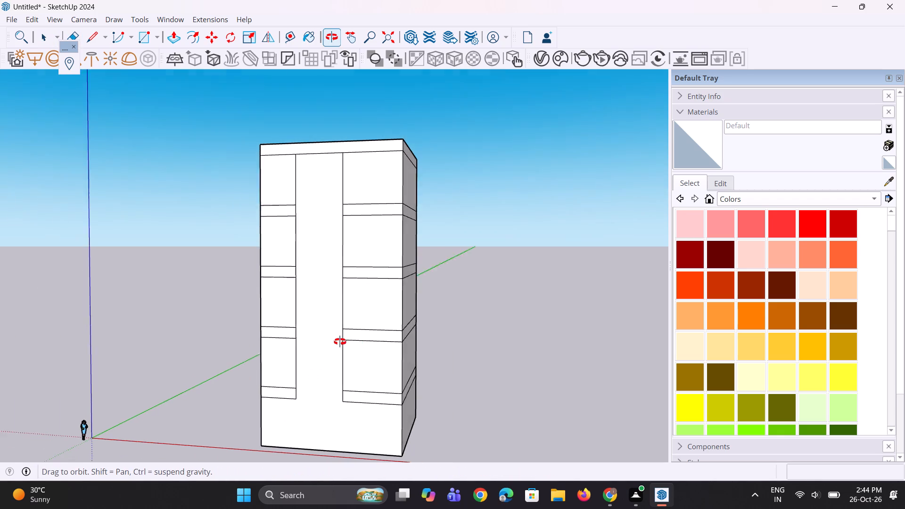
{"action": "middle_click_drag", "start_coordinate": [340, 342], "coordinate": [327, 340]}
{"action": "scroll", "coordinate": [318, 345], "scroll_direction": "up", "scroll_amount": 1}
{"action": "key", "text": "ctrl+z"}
Erase only the upper edge of the lowest band within the middle bay, leaving one continuous vertical strip.
{"action": "scroll", "coordinate": [317, 372], "scroll_direction": "up", "scroll_amount": 2}
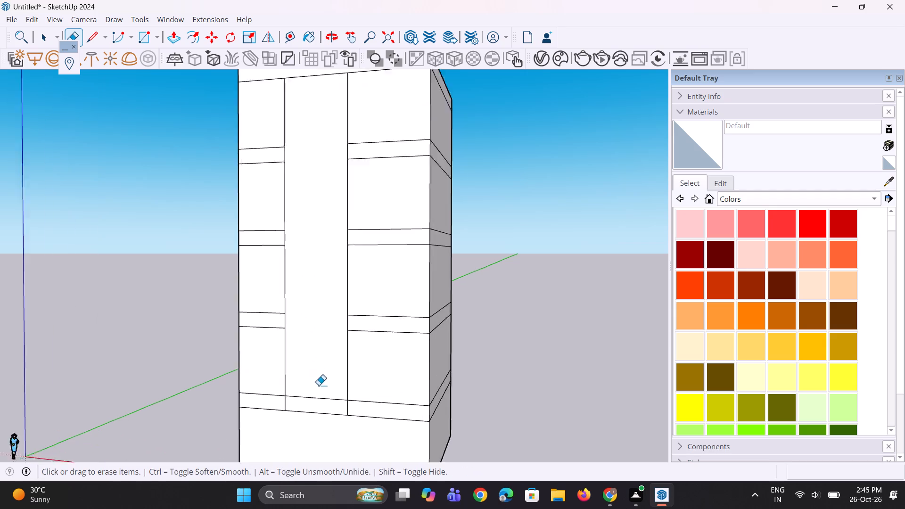
{"action": "scroll", "coordinate": [319, 385], "scroll_direction": "up", "scroll_amount": 3}
{"action": "left_click", "coordinate": [320, 396]}
{"action": "left_click", "coordinate": [324, 401]}
{"action": "scroll", "coordinate": [337, 397], "scroll_direction": "down", "scroll_amount": 5}
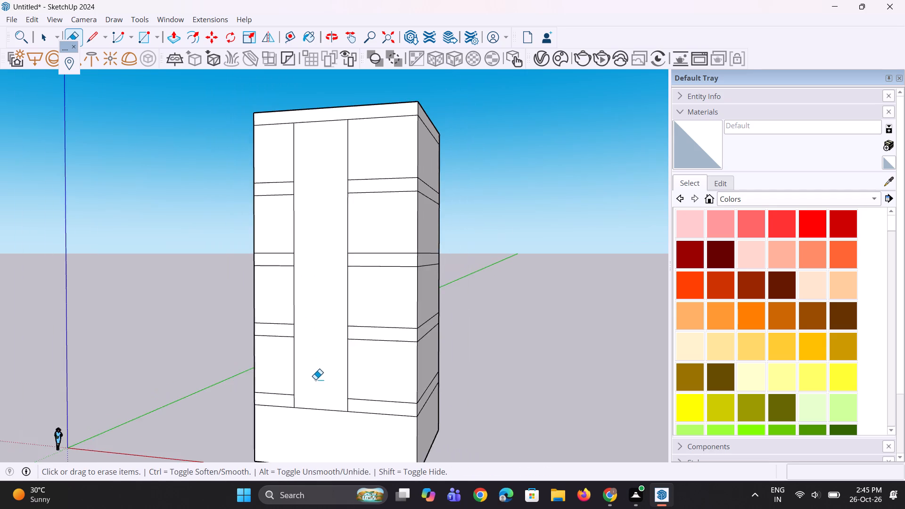
{"action": "middle_click", "coordinate": [316, 379]}
{"action": "key", "text": "space"}
{"action": "key", "text": "space"}
{"action": "key", "text": "space"}
{"action": "key", "text": "space"}
{"action": "key", "text": "space"}
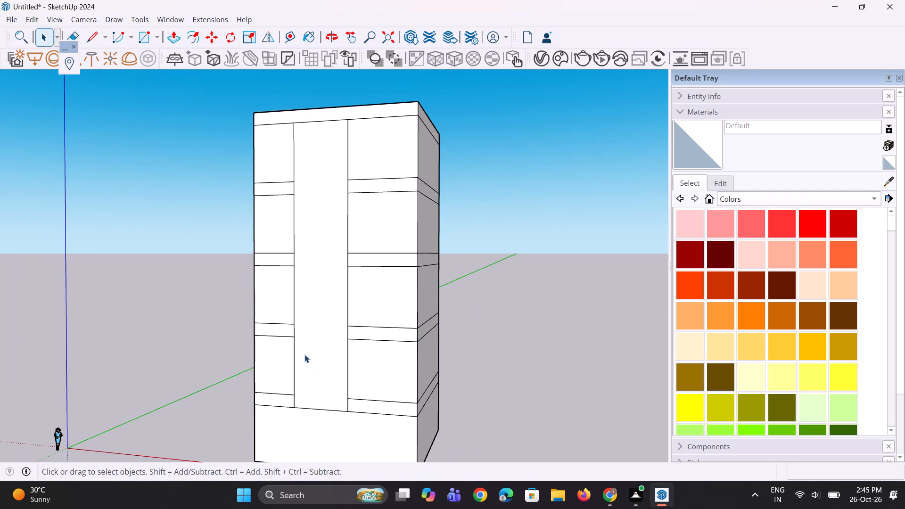
{"action": "key", "text": "space"}
{"action": "key", "text": "space"}
{"action": "key", "text": "space"}
Copy all segments of the middle strip's left divider line about 5' 7" to the right along the strip's top edge.
{"action": "scroll", "coordinate": [314, 332], "scroll_direction": "up", "scroll_amount": 2}
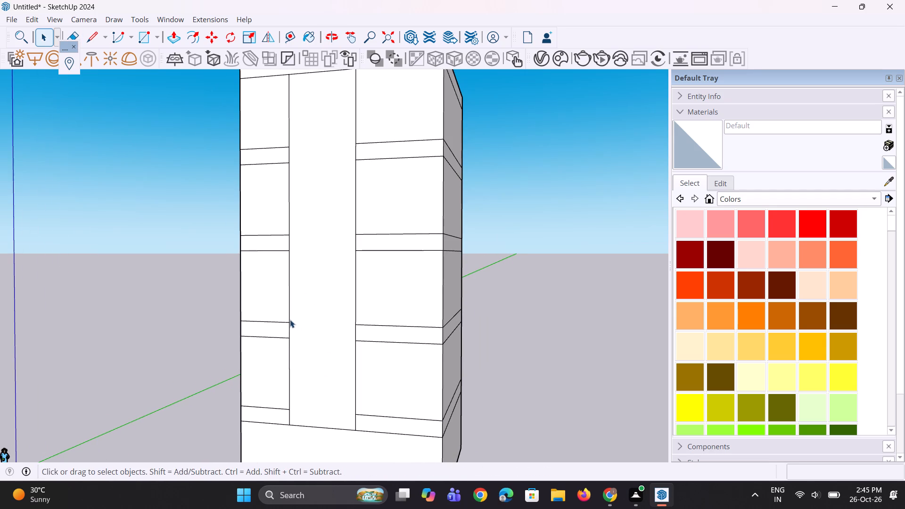
{"action": "left_click", "coordinate": [290, 320]}
{"action": "scroll", "coordinate": [290, 385], "scroll_direction": "up", "scroll_amount": 2}
{"action": "left_click", "coordinate": [290, 384], "text": "ctrl"}
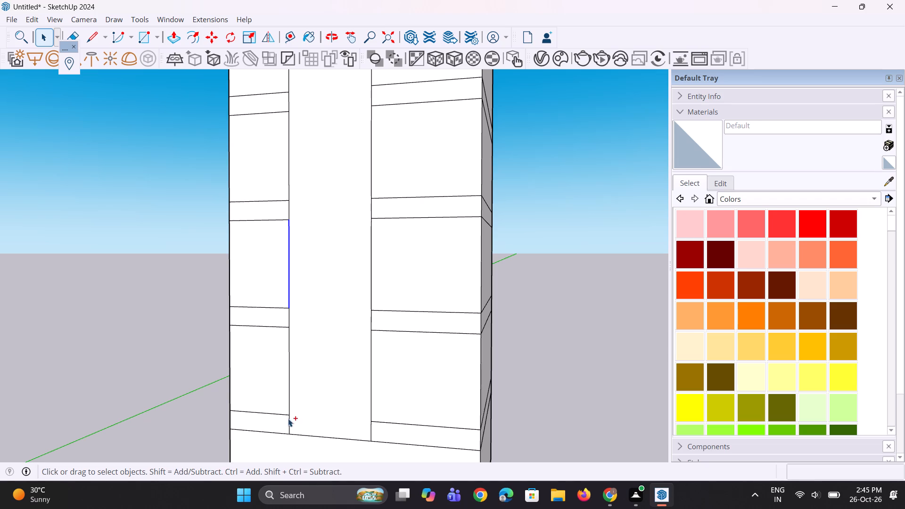
{"action": "scroll", "coordinate": [288, 388], "scroll_direction": "up", "scroll_amount": 2, "text": "ctrl"}
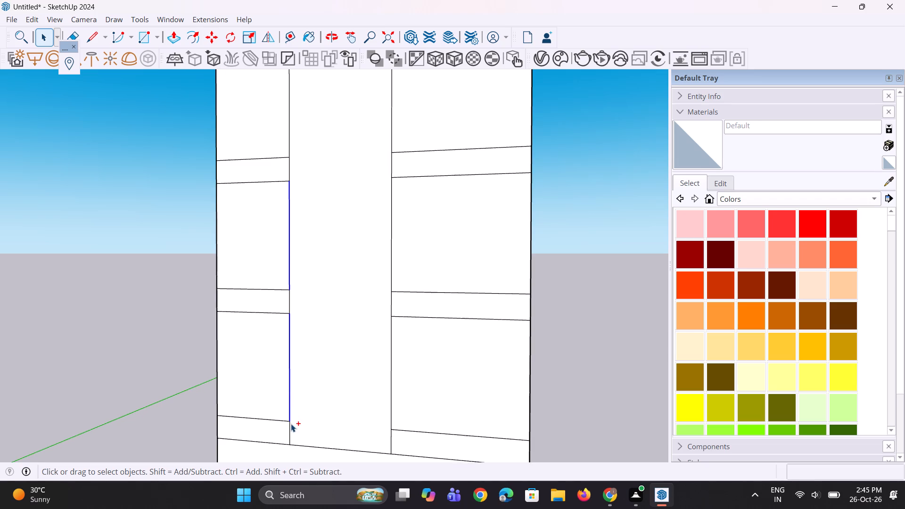
{"action": "left_click", "coordinate": [289, 425], "text": "ctrl"}
{"action": "scroll", "coordinate": [299, 269], "scroll_direction": "up", "scroll_amount": 3}
{"action": "scroll", "coordinate": [289, 317], "scroll_direction": "up", "scroll_amount": 1}
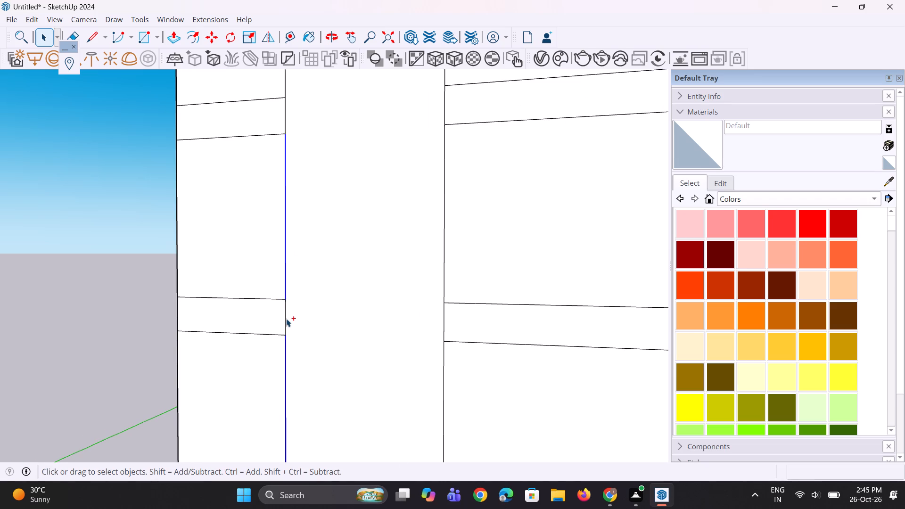
{"action": "left_click", "coordinate": [285, 319], "text": "ctrl"}
{"action": "scroll", "coordinate": [294, 348], "scroll_direction": "down", "scroll_amount": 11}
{"action": "scroll", "coordinate": [294, 178], "scroll_direction": "up", "scroll_amount": 8}
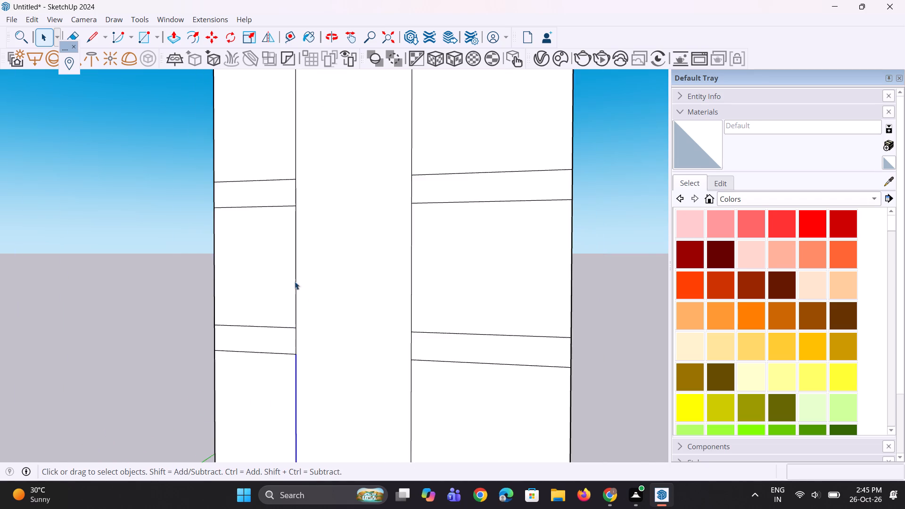
{"action": "scroll", "coordinate": [295, 281], "scroll_direction": "up", "scroll_amount": 2}
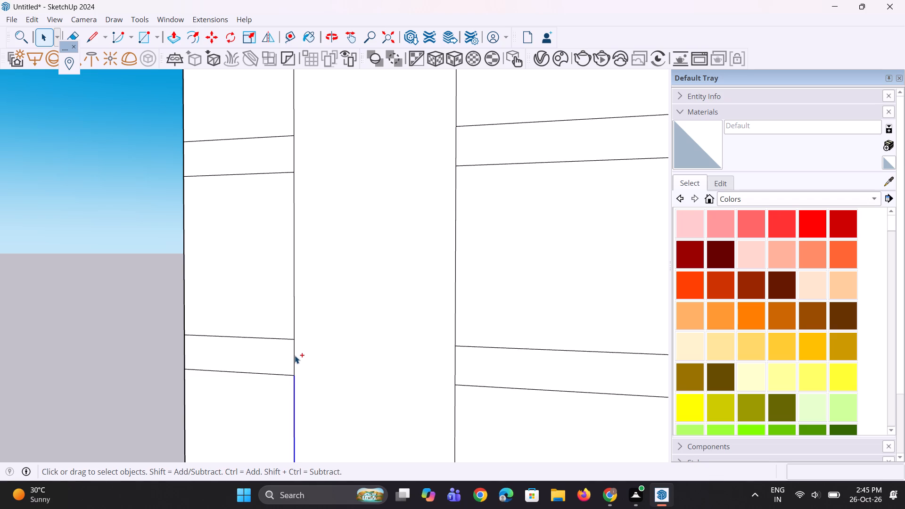
{"action": "left_click", "coordinate": [295, 355], "text": "ctrl"}
{"action": "left_click", "coordinate": [295, 331], "text": "ctrl"}
{"action": "scroll", "coordinate": [292, 375], "scroll_direction": "down", "scroll_amount": 9}
{"action": "scroll", "coordinate": [289, 256], "scroll_direction": "up", "scroll_amount": 13}
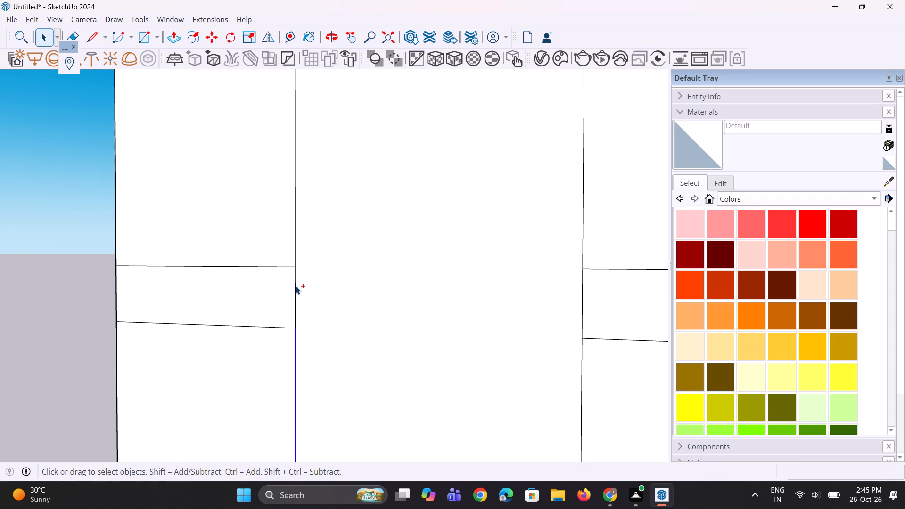
{"action": "left_click", "coordinate": [296, 286], "text": "ctrl"}
{"action": "left_click", "coordinate": [296, 258], "text": "ctrl"}
{"action": "scroll", "coordinate": [309, 319], "scroll_direction": "down", "scroll_amount": 11}
{"action": "middle_click_drag", "start_coordinate": [300, 303], "coordinate": [316, 297]}
{"action": "scroll", "coordinate": [302, 301], "scroll_direction": "up", "scroll_amount": 1}
{"action": "scroll", "coordinate": [316, 176], "scroll_direction": "up", "scroll_amount": 2}
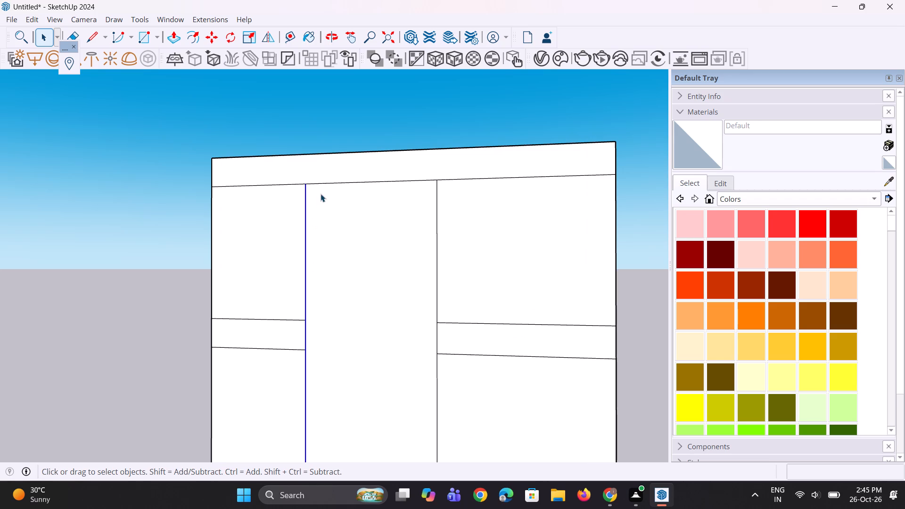
{"action": "key", "text": "m"}
{"action": "scroll", "coordinate": [292, 165], "scroll_direction": "up", "scroll_amount": 1}
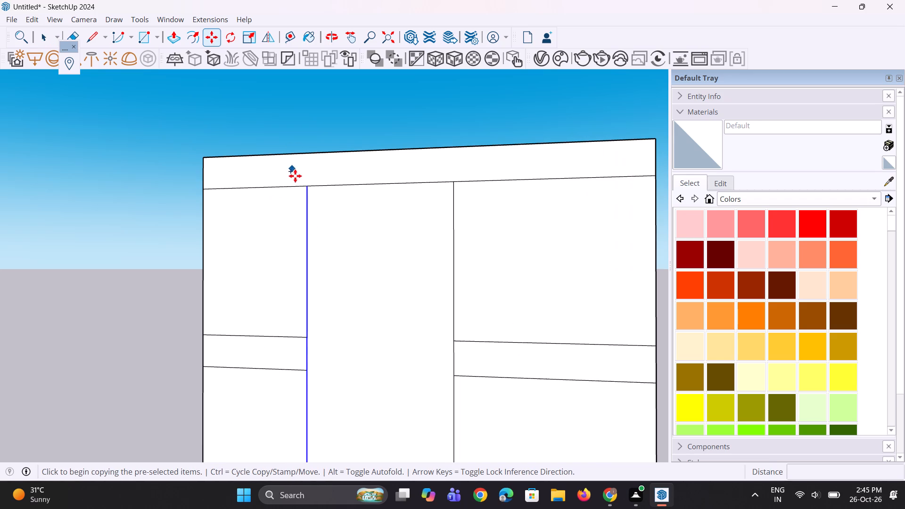
{"action": "left_click", "coordinate": [306, 188]}
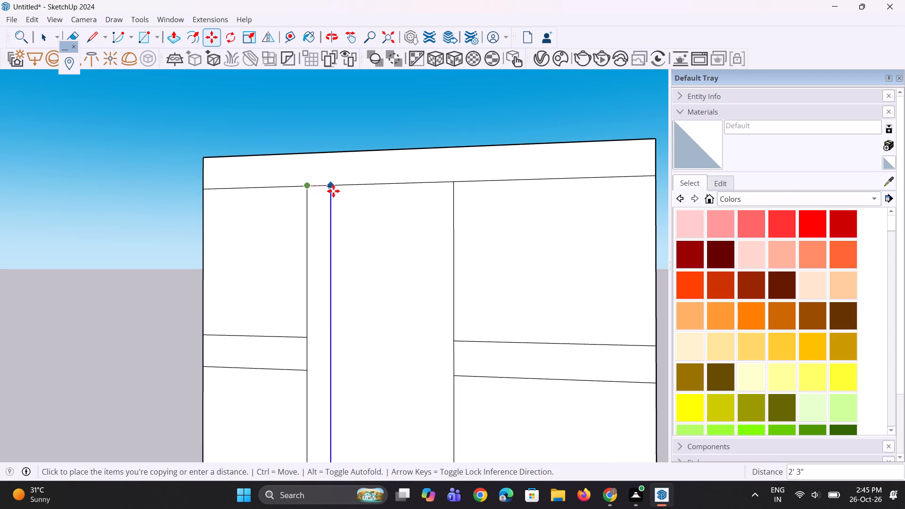
{"action": "left_click", "coordinate": [367, 185]}
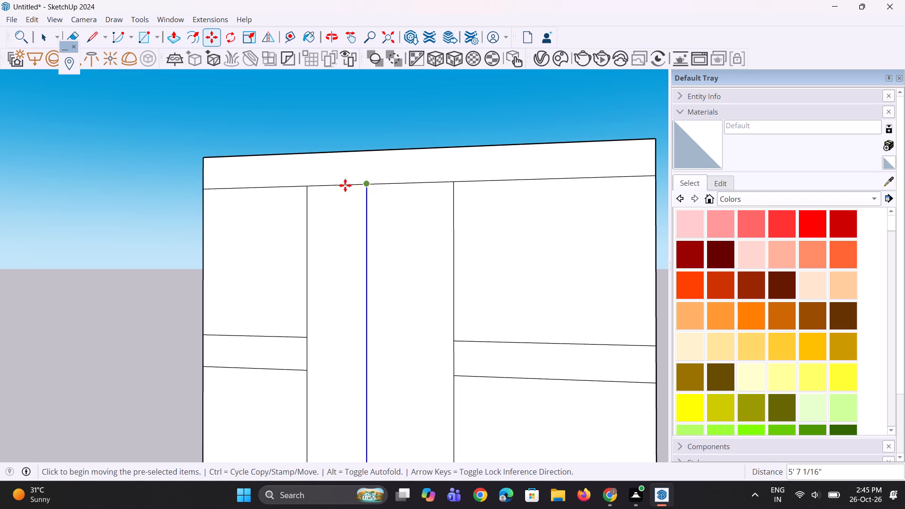
Copy the new vertical line about 4' 5 1/2" further right, dividing the middle strip into three narrow vertical faces.
{"action": "scroll", "coordinate": [300, 190], "scroll_direction": "down", "scroll_amount": 8}
{"action": "scroll", "coordinate": [318, 177], "scroll_direction": "up", "scroll_amount": 7}
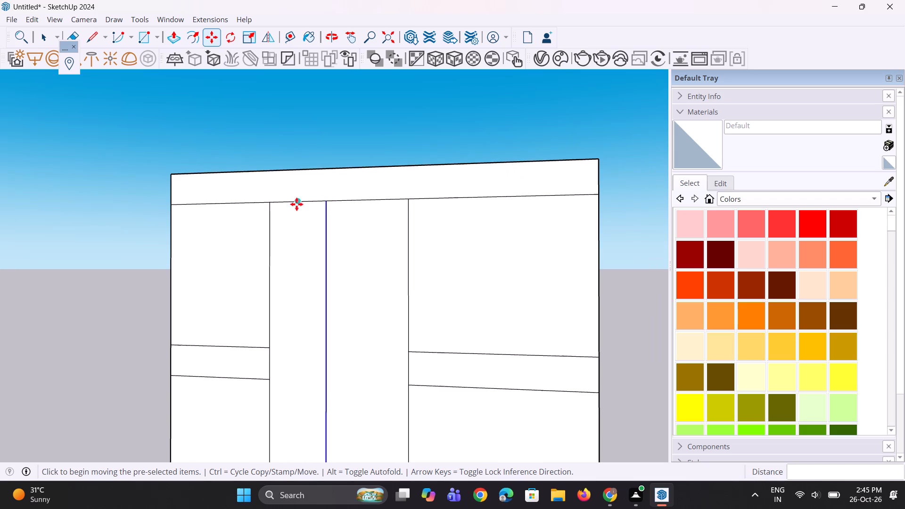
{"action": "scroll", "coordinate": [243, 197], "scroll_direction": "down", "scroll_amount": 3}
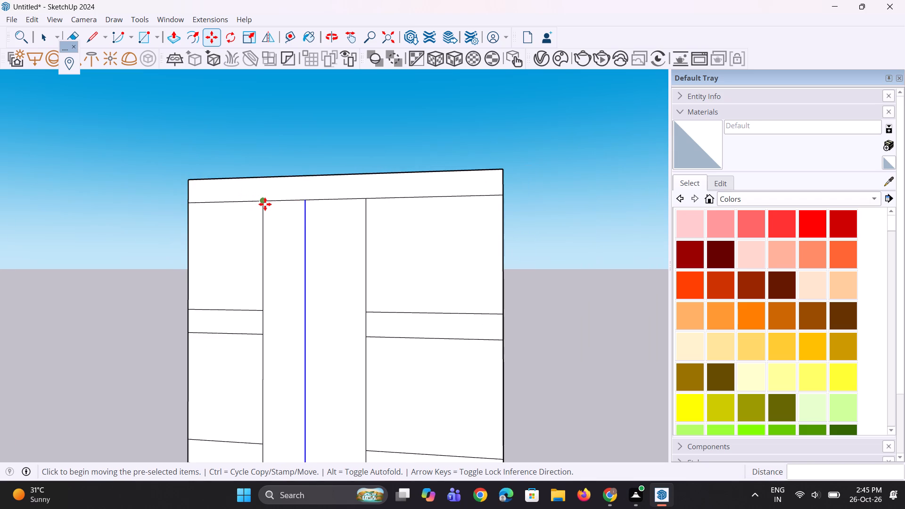
{"action": "key", "text": "m"}
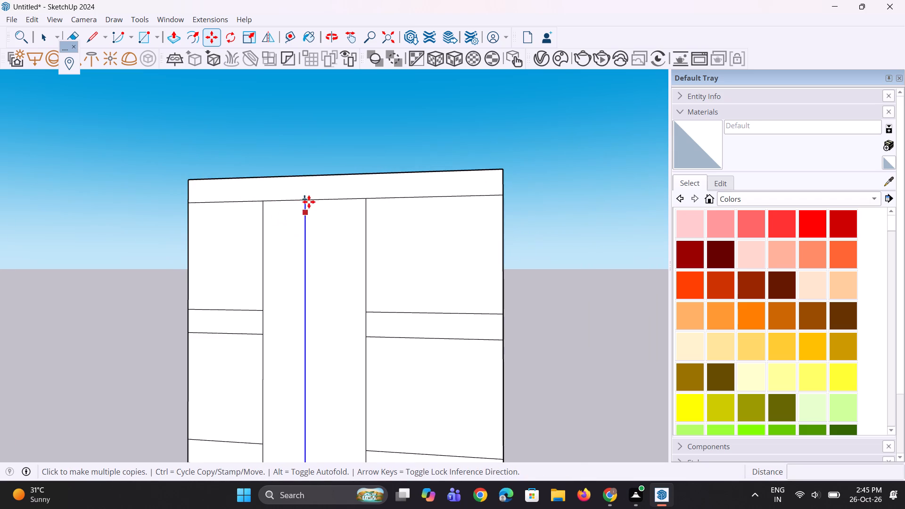
{"action": "scroll", "coordinate": [309, 202], "scroll_direction": "up", "scroll_amount": 4}
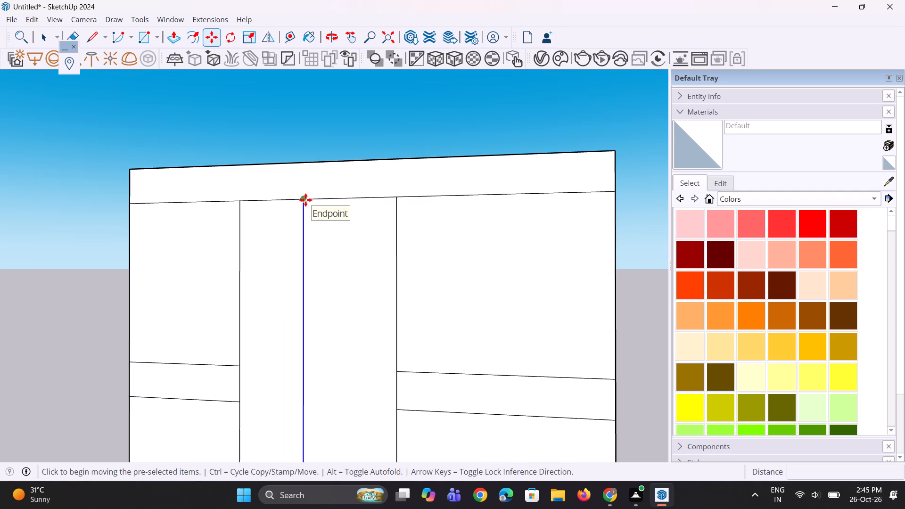
{"action": "left_click", "coordinate": [304, 200]}
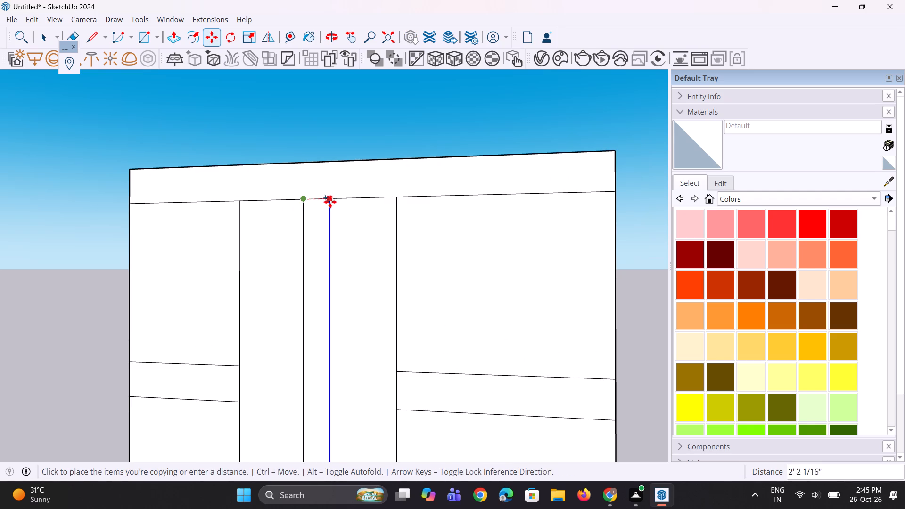
{"action": "left_click", "coordinate": [356, 201]}
{"action": "scroll", "coordinate": [265, 206], "scroll_direction": "down", "scroll_amount": 5}
{"action": "middle_click_drag", "start_coordinate": [296, 212], "coordinate": [220, 210]}
{"action": "key", "text": "space"}
{"action": "key", "text": "space"}
{"action": "scroll", "coordinate": [292, 307], "scroll_direction": "up", "scroll_amount": 2}
{"action": "key", "text": "space"}
{"action": "key", "text": "space"}
{"action": "scroll", "coordinate": [244, 304], "scroll_direction": "up", "scroll_amount": 1}
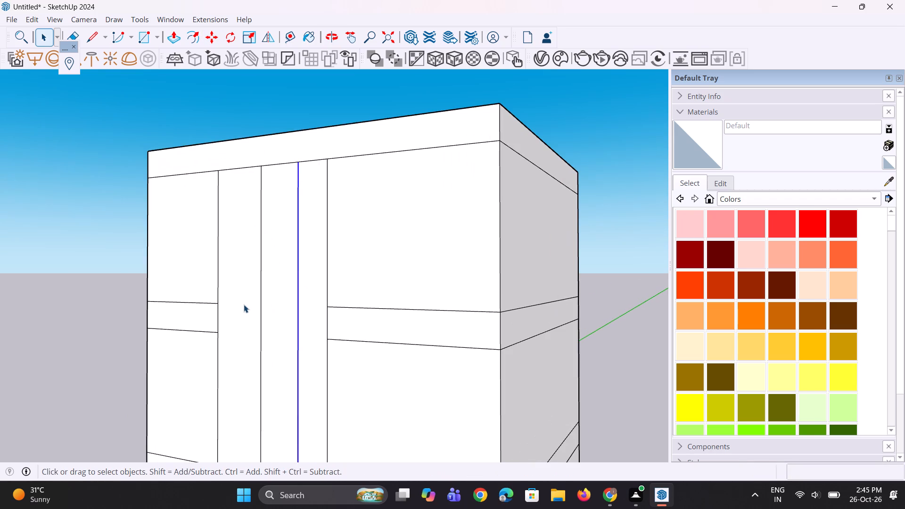
Pull the leftmost of the three narrow vertical faces outward about 1' 11 1/8" from the facade.
{"action": "key", "text": "p"}
{"action": "left_click", "coordinate": [247, 276]}
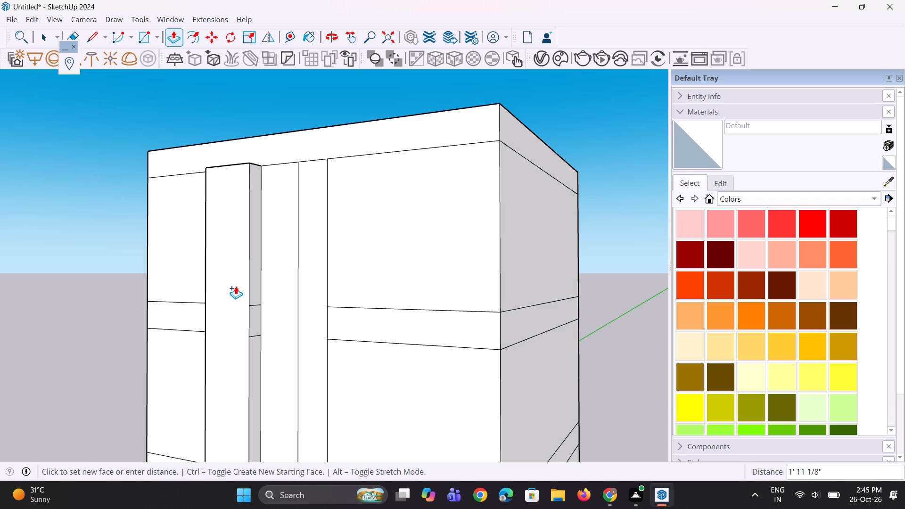
{"action": "left_click", "coordinate": [236, 286]}
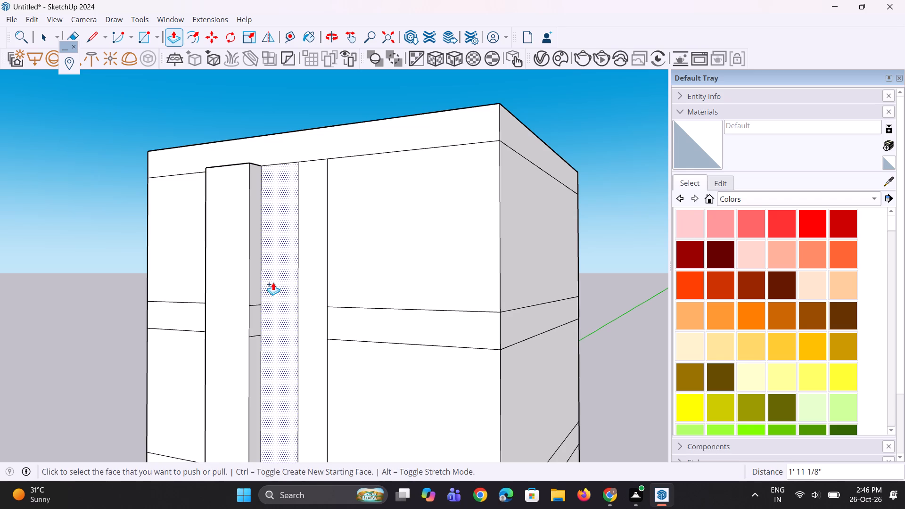
{"action": "left_click", "coordinate": [273, 282]}
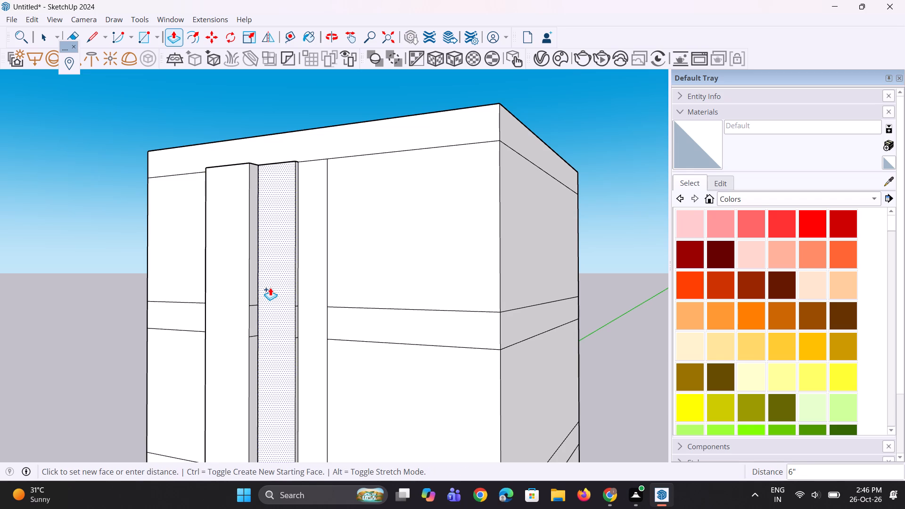
{"action": "key", "text": "Escape"}
Erase the horizontal edges on the projecting left strip's side face at the two upper bands.
{"action": "scroll", "coordinate": [247, 326], "scroll_direction": "up", "scroll_amount": 3}
{"action": "middle_click_drag", "start_coordinate": [255, 331], "coordinate": [239, 327]}
{"action": "scroll", "coordinate": [241, 330], "scroll_direction": "up", "scroll_amount": 3}
{"action": "key", "text": "e"}
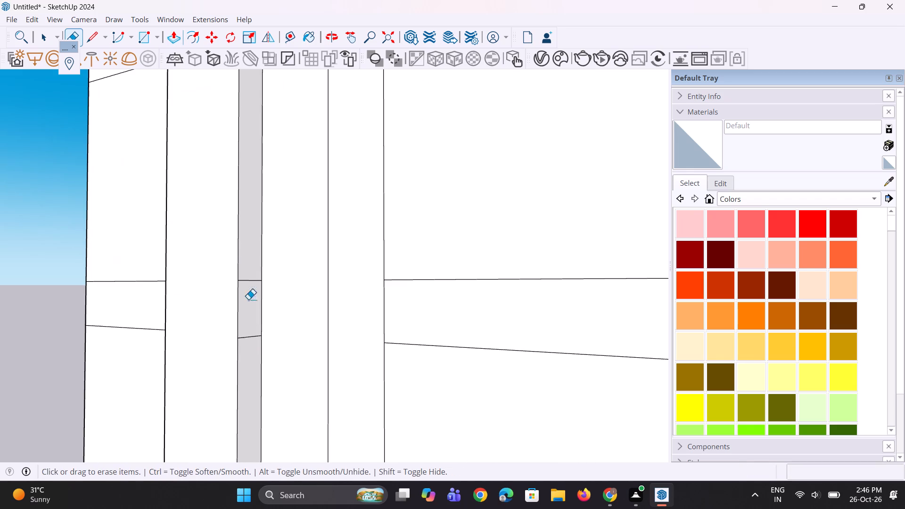
{"action": "left_click_drag", "start_coordinate": [248, 278], "coordinate": [258, 339]}
{"action": "scroll", "coordinate": [257, 241], "scroll_direction": "down", "scroll_amount": 13}
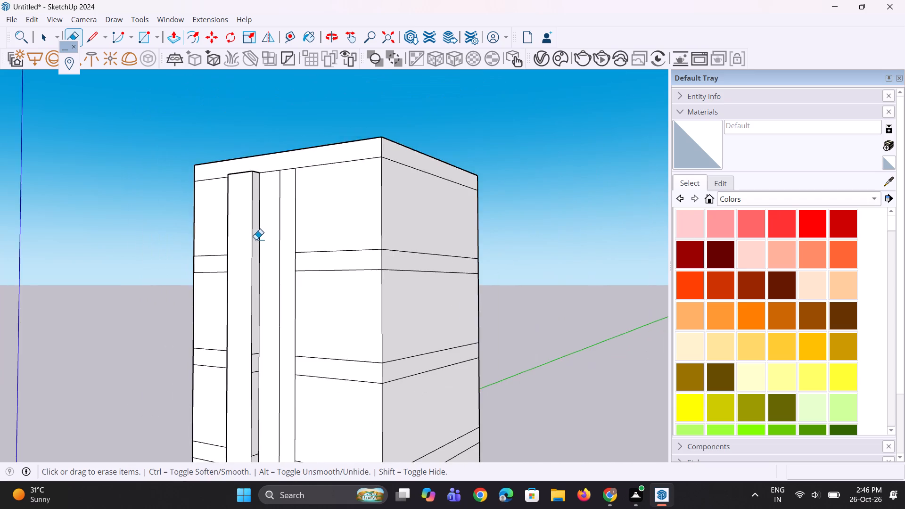
{"action": "scroll", "coordinate": [256, 239], "scroll_direction": "down", "scroll_amount": 8}
{"action": "scroll", "coordinate": [260, 403], "scroll_direction": "up", "scroll_amount": 6}
{"action": "scroll", "coordinate": [230, 334], "scroll_direction": "up", "scroll_amount": 9}
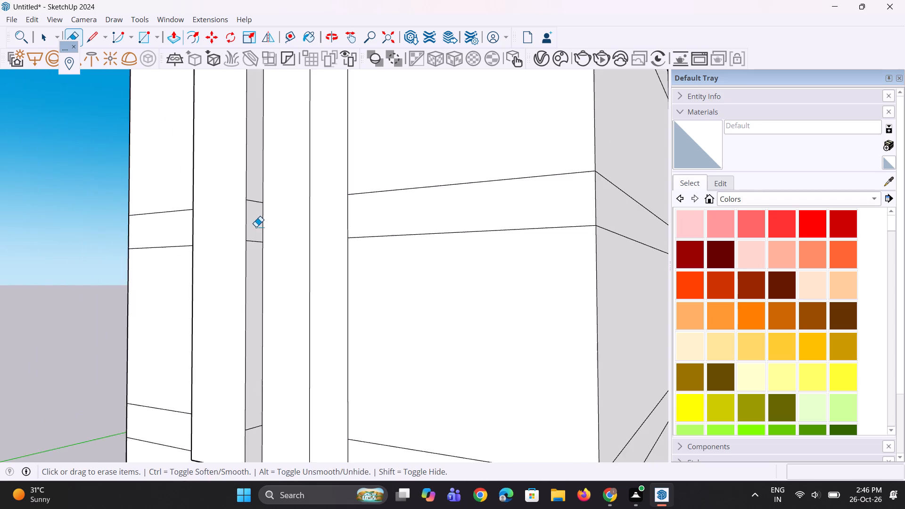
{"action": "scroll", "coordinate": [256, 227], "scroll_direction": "up", "scroll_amount": 9}
{"action": "left_click_drag", "start_coordinate": [256, 172], "coordinate": [254, 220]}
{"action": "left_click_drag", "start_coordinate": [247, 238], "coordinate": [249, 280]}
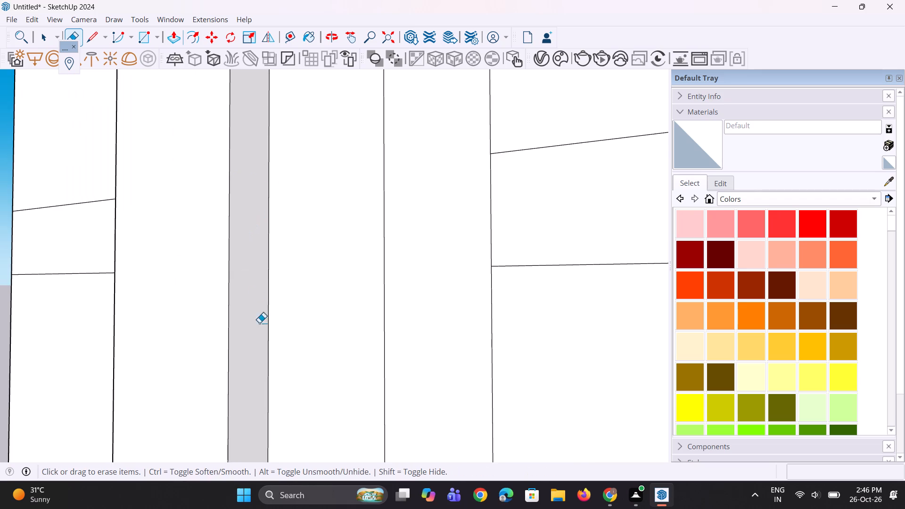
Erase the remaining horizontal edges on the projecting left strip's side face at the two lower bands.
{"action": "scroll", "coordinate": [263, 360], "scroll_direction": "down", "scroll_amount": 11}
{"action": "scroll", "coordinate": [239, 65], "scroll_direction": "up", "scroll_amount": 9}
{"action": "scroll", "coordinate": [253, 127], "scroll_direction": "up", "scroll_amount": 3}
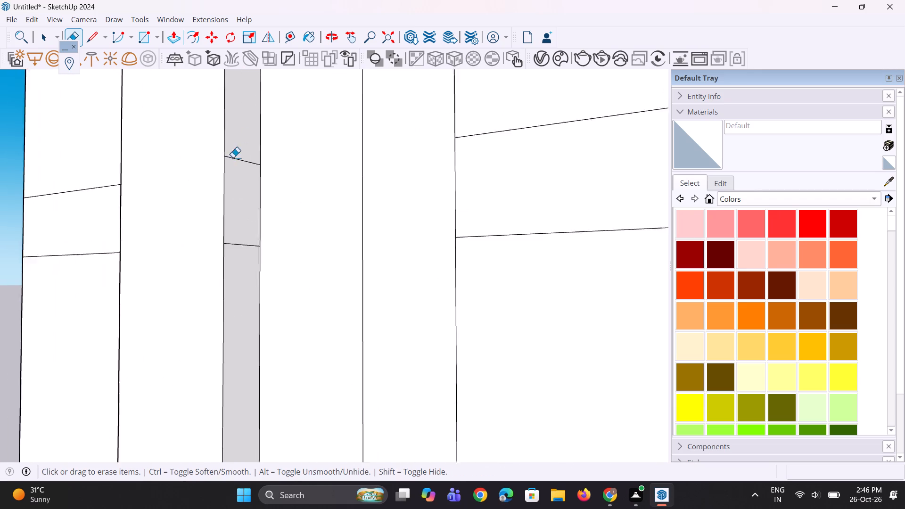
{"action": "scroll", "coordinate": [233, 157], "scroll_direction": "up", "scroll_amount": 3}
{"action": "left_click_drag", "start_coordinate": [238, 145], "coordinate": [244, 195]}
{"action": "left_click_drag", "start_coordinate": [239, 246], "coordinate": [241, 306]}
{"action": "scroll", "coordinate": [286, 371], "scroll_direction": "down", "scroll_amount": 10}
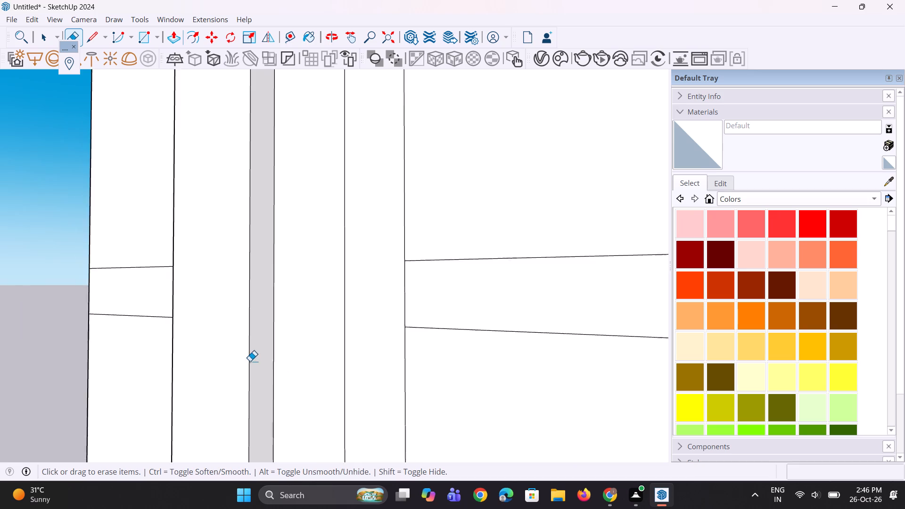
{"action": "scroll", "coordinate": [250, 361], "scroll_direction": "down", "scroll_amount": 2}
{"action": "scroll", "coordinate": [250, 363], "scroll_direction": "up", "scroll_amount": 1}
{"action": "scroll", "coordinate": [252, 368], "scroll_direction": "down", "scroll_amount": 11}
{"action": "scroll", "coordinate": [239, 130], "scroll_direction": "down", "scroll_amount": 4}
{"action": "scroll", "coordinate": [255, 374], "scroll_direction": "up", "scroll_amount": 5}
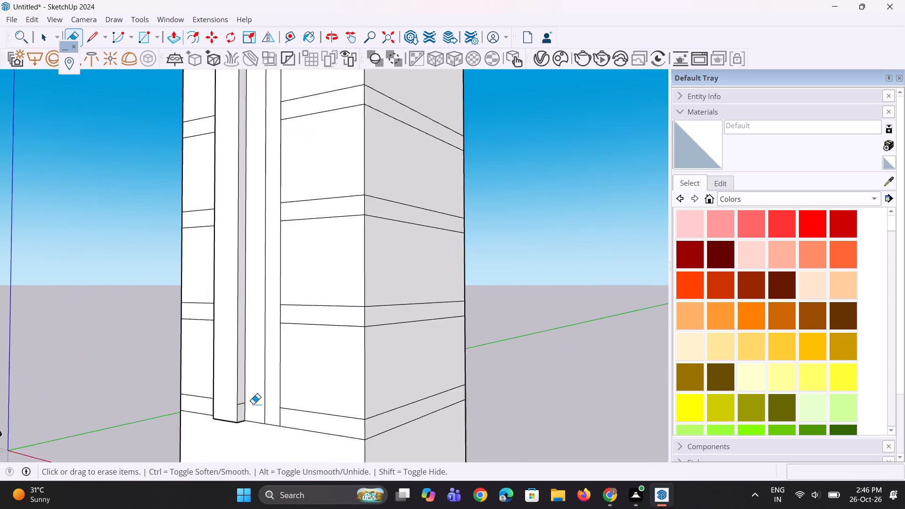
{"action": "scroll", "coordinate": [253, 404], "scroll_direction": "up", "scroll_amount": 12}
{"action": "left_click_drag", "start_coordinate": [230, 386], "coordinate": [227, 416]}
{"action": "scroll", "coordinate": [288, 428], "scroll_direction": "down", "scroll_amount": 8}
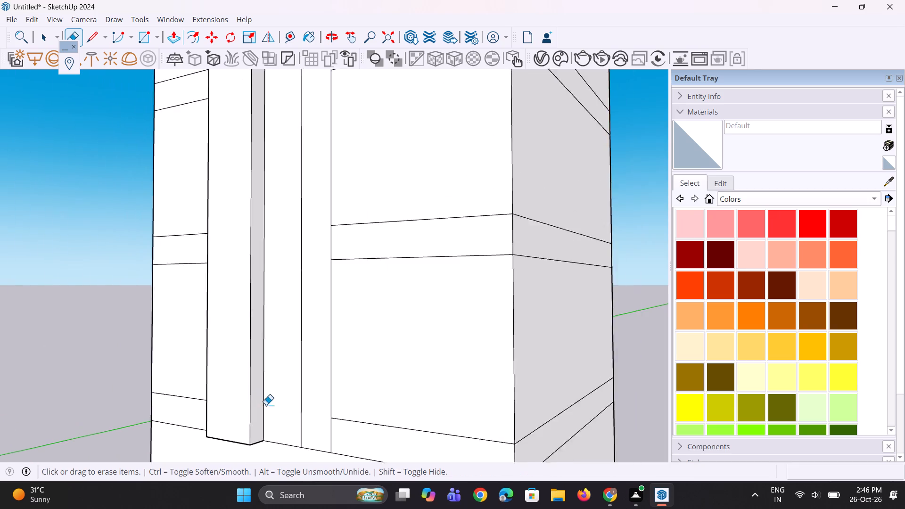
Pull the projecting left strip's front face slightly further outward from the facade.
{"action": "scroll", "coordinate": [266, 405], "scroll_direction": "down", "scroll_amount": 5}
{"action": "scroll", "coordinate": [266, 358], "scroll_direction": "down", "scroll_amount": 6}
{"action": "middle_click_drag", "start_coordinate": [234, 132], "coordinate": [317, 207]}
{"action": "scroll", "coordinate": [295, 199], "scroll_direction": "up", "scroll_amount": 8}
{"action": "middle_click_drag", "start_coordinate": [278, 264], "coordinate": [211, 246]}
{"action": "scroll", "coordinate": [127, 260], "scroll_direction": "up", "scroll_amount": 3}
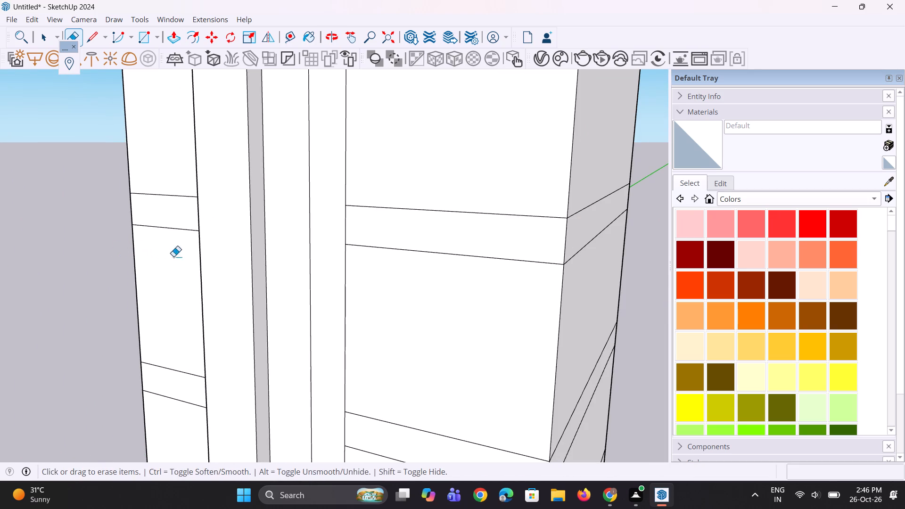
{"action": "key", "text": "p"}
{"action": "left_click", "coordinate": [242, 255]}
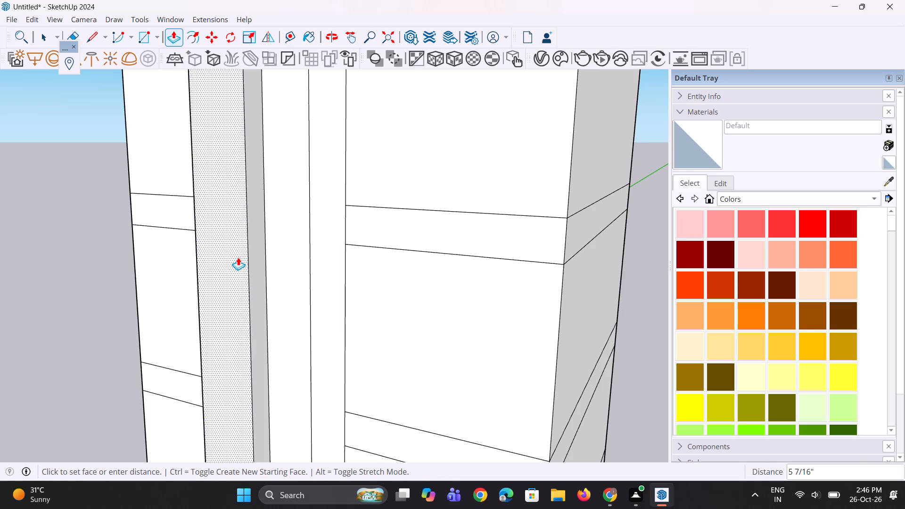
{"action": "left_click", "coordinate": [237, 257]}
Pull the central narrow vertical face outward about 11 7/8", keeping it stepped behind the left strip.
{"action": "left_click", "coordinate": [300, 272]}
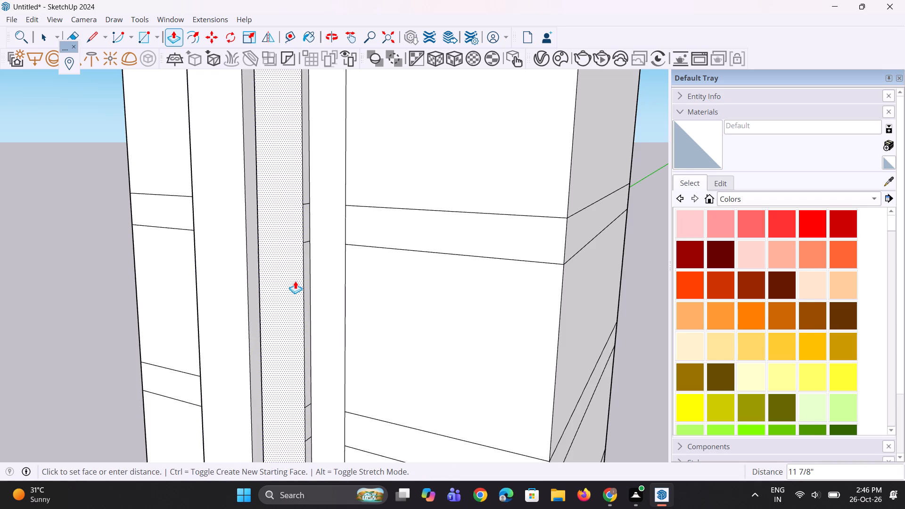
{"action": "left_click", "coordinate": [295, 281]}
Erase the horizontal edges on the central projecting strip's side face at the two upper bands.
{"action": "middle_click_drag", "start_coordinate": [284, 316], "coordinate": [261, 309]}
{"action": "scroll", "coordinate": [319, 333], "scroll_direction": "down", "scroll_amount": 8}
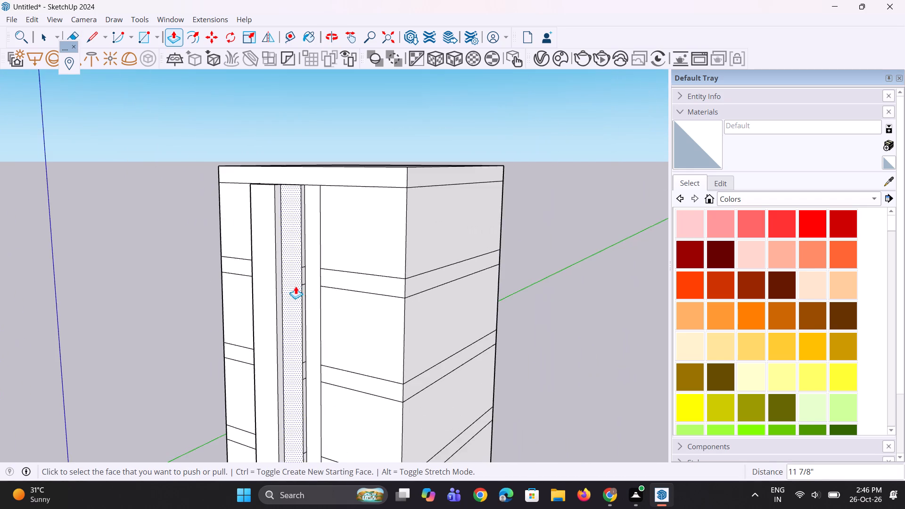
{"action": "scroll", "coordinate": [296, 285], "scroll_direction": "up", "scroll_amount": 20}
{"action": "key", "text": "e"}
{"action": "left_click_drag", "start_coordinate": [285, 191], "coordinate": [285, 196]}
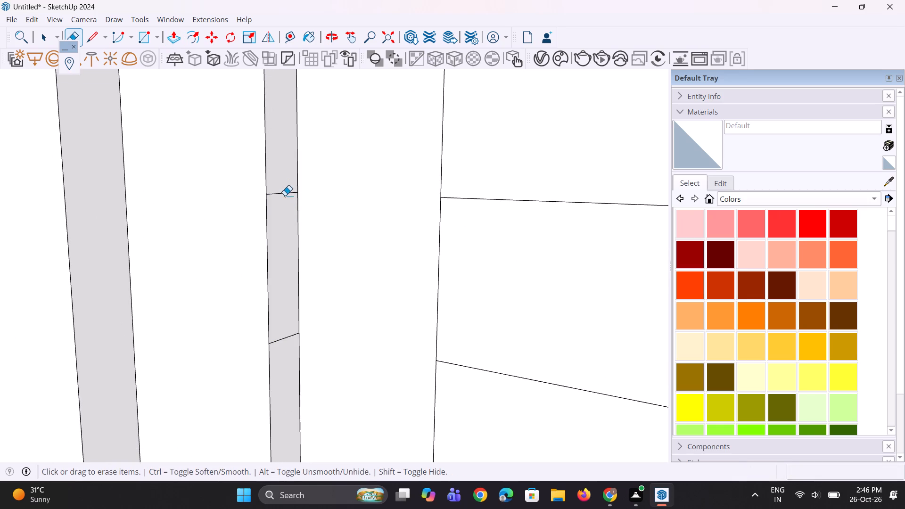
{"action": "left_click_drag", "start_coordinate": [285, 196], "coordinate": [285, 213]}
{"action": "left_click_drag", "start_coordinate": [289, 322], "coordinate": [288, 342]}
{"action": "scroll", "coordinate": [284, 271], "scroll_direction": "down", "scroll_amount": 9}
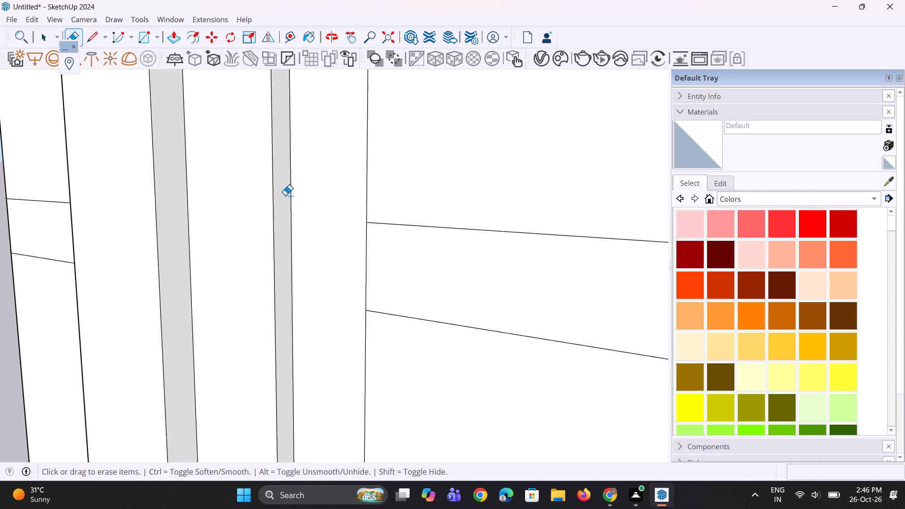
{"action": "scroll", "coordinate": [285, 195], "scroll_direction": "down", "scroll_amount": 14}
{"action": "scroll", "coordinate": [285, 423], "scroll_direction": "up", "scroll_amount": 7}
{"action": "scroll", "coordinate": [264, 343], "scroll_direction": "up", "scroll_amount": 9}
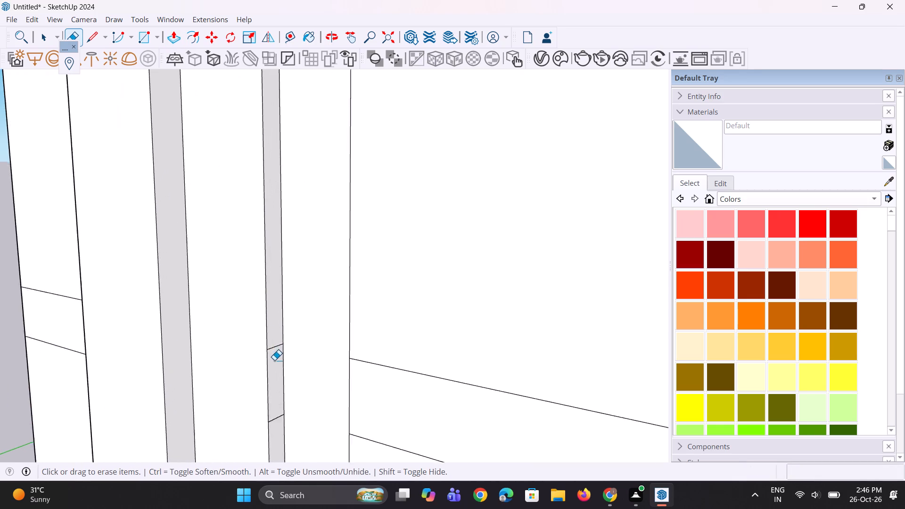
{"action": "scroll", "coordinate": [274, 360], "scroll_direction": "up", "scroll_amount": 7}
{"action": "left_click_drag", "start_coordinate": [276, 326], "coordinate": [280, 362]}
{"action": "scroll", "coordinate": [265, 250], "scroll_direction": "down", "scroll_amount": 5}
{"action": "scroll", "coordinate": [277, 404], "scroll_direction": "up", "scroll_amount": 5}
{"action": "left_click_drag", "start_coordinate": [263, 389], "coordinate": [265, 428]}
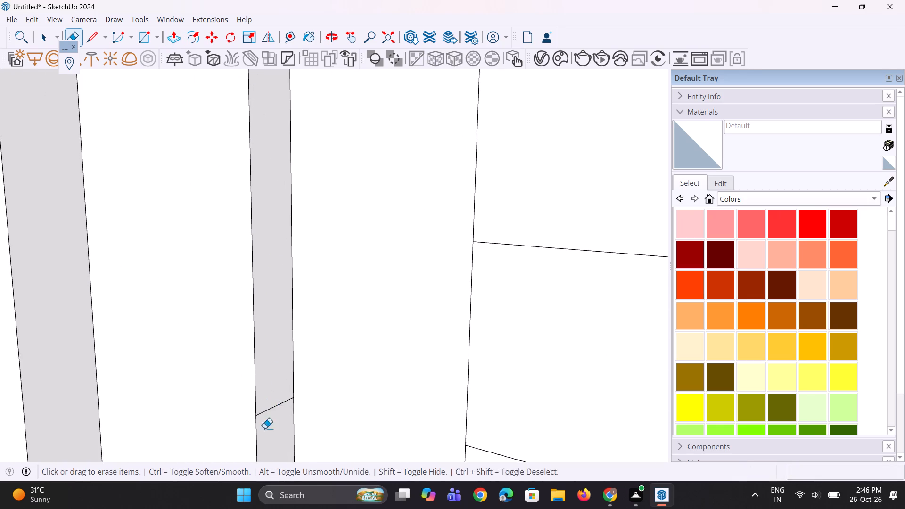
{"action": "left_click_drag", "start_coordinate": [265, 428], "coordinate": [271, 445]}
Erase the remaining horizontal edges on the central projecting strip's side face at the two lower bands.
{"action": "scroll", "coordinate": [285, 440], "scroll_direction": "down", "scroll_amount": 12}
{"action": "scroll", "coordinate": [282, 367], "scroll_direction": "down", "scroll_amount": 6}
{"action": "scroll", "coordinate": [266, 144], "scroll_direction": "up", "scroll_amount": 5}
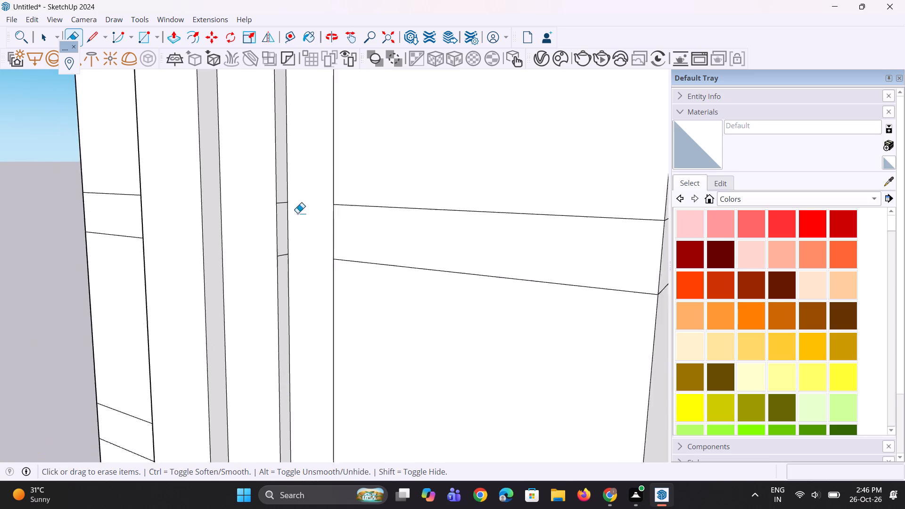
{"action": "scroll", "coordinate": [279, 219], "scroll_direction": "up", "scroll_amount": 14}
{"action": "left_click_drag", "start_coordinate": [272, 170], "coordinate": [279, 263]}
{"action": "left_click_drag", "start_coordinate": [281, 408], "coordinate": [290, 448]}
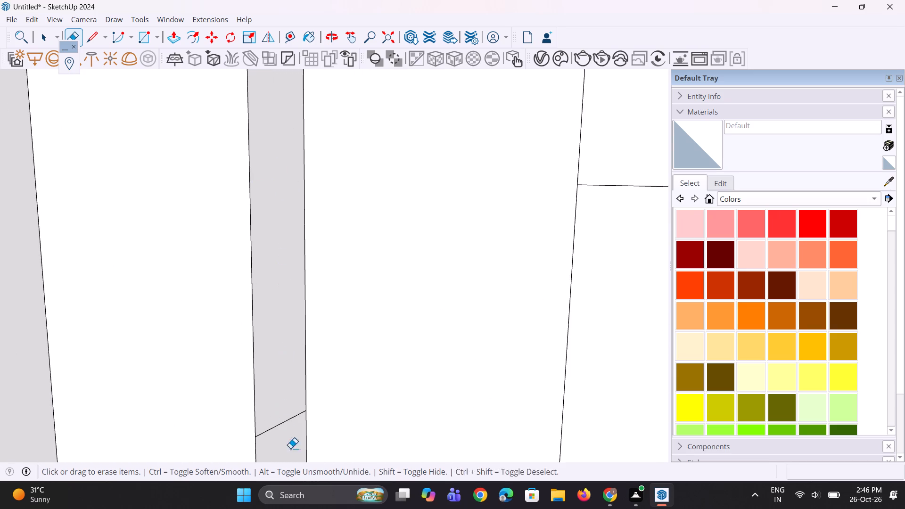
{"action": "left_click_drag", "start_coordinate": [290, 448], "coordinate": [294, 441]}
{"action": "scroll", "coordinate": [278, 318], "scroll_direction": "down", "scroll_amount": 20}
{"action": "scroll", "coordinate": [278, 318], "scroll_direction": "down", "scroll_amount": 11}
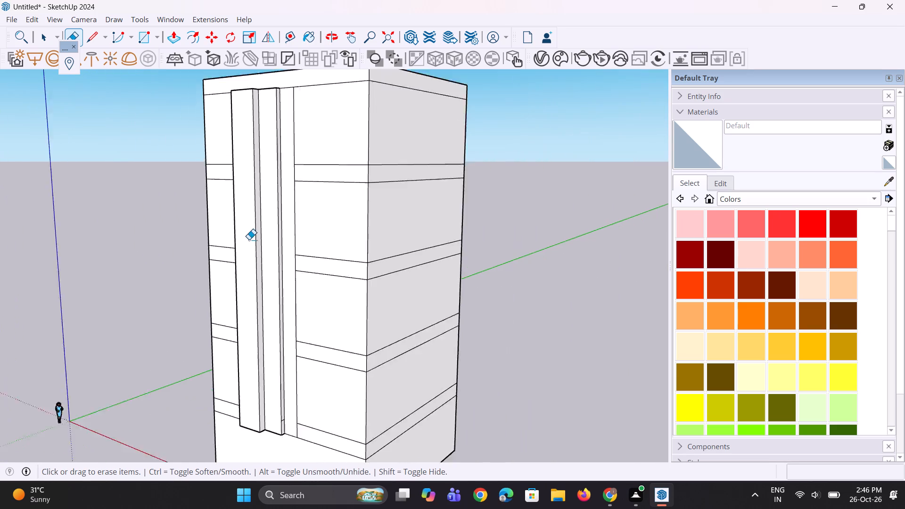
{"action": "scroll", "coordinate": [276, 372], "scroll_direction": "up", "scroll_amount": 20}
{"action": "scroll", "coordinate": [276, 372], "scroll_direction": "up", "scroll_amount": 2}
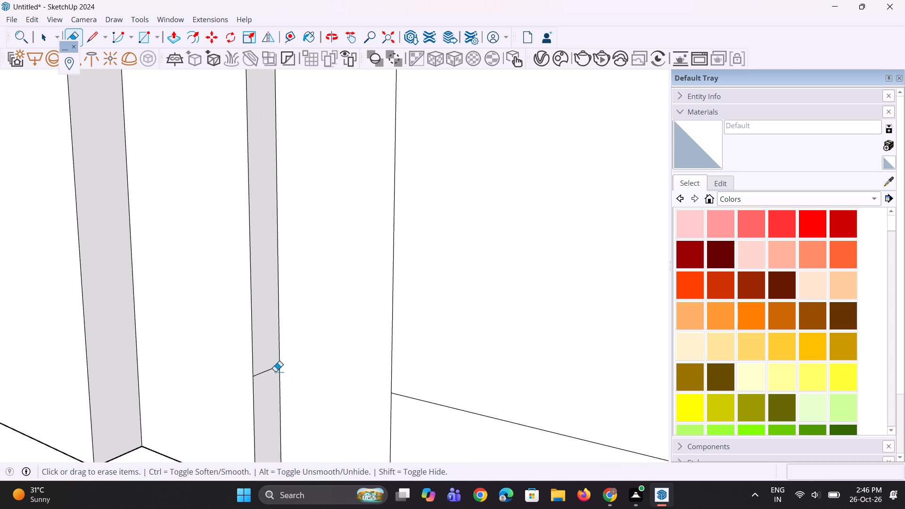
{"action": "left_click_drag", "start_coordinate": [270, 367], "coordinate": [271, 391]}
Push the top storey's front panel between the vertical strips and the building corner inward about 6' 10 3/4".
{"action": "scroll", "coordinate": [264, 411], "scroll_direction": "down", "scroll_amount": 7}
{"action": "middle_click_drag", "start_coordinate": [247, 418], "coordinate": [302, 407]}
{"action": "scroll", "coordinate": [242, 417], "scroll_direction": "down", "scroll_amount": 8}
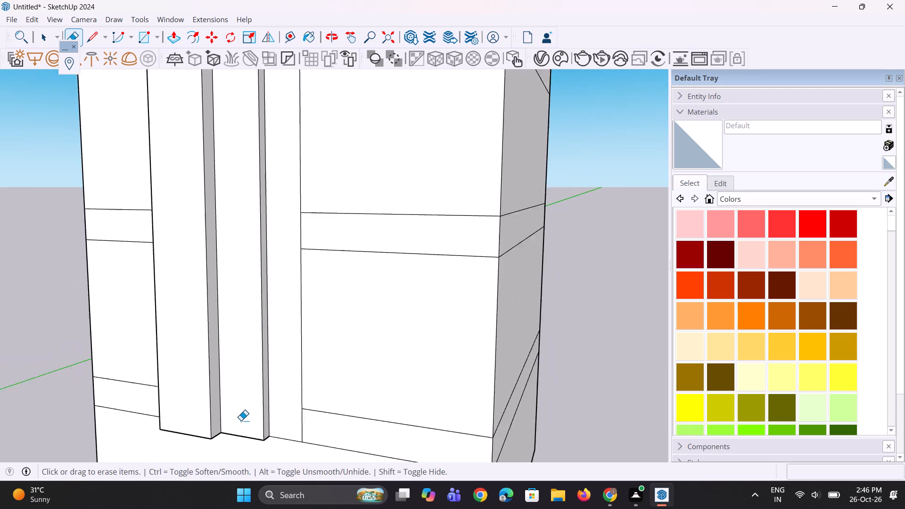
{"action": "scroll", "coordinate": [241, 420], "scroll_direction": "down", "scroll_amount": 2}
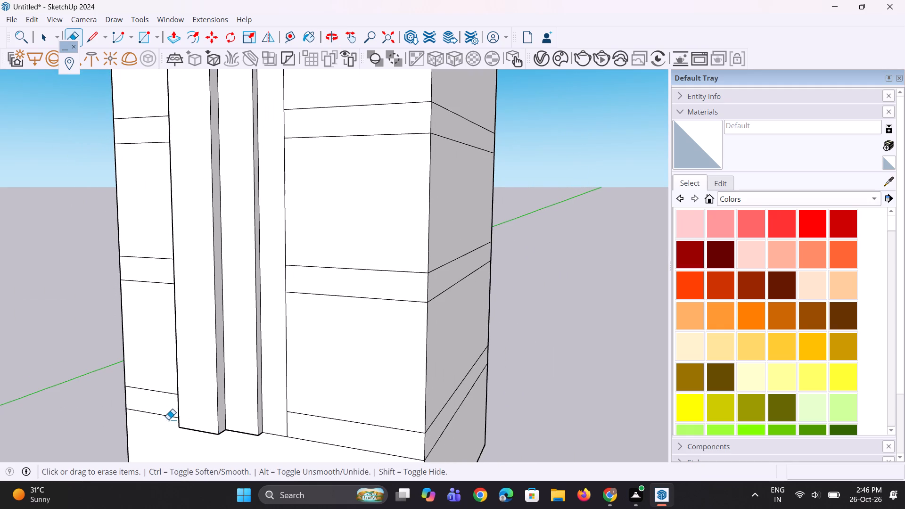
{"action": "scroll", "coordinate": [163, 420], "scroll_direction": "down", "scroll_amount": 5}
{"action": "middle_click_drag", "start_coordinate": [181, 416], "coordinate": [210, 436]}
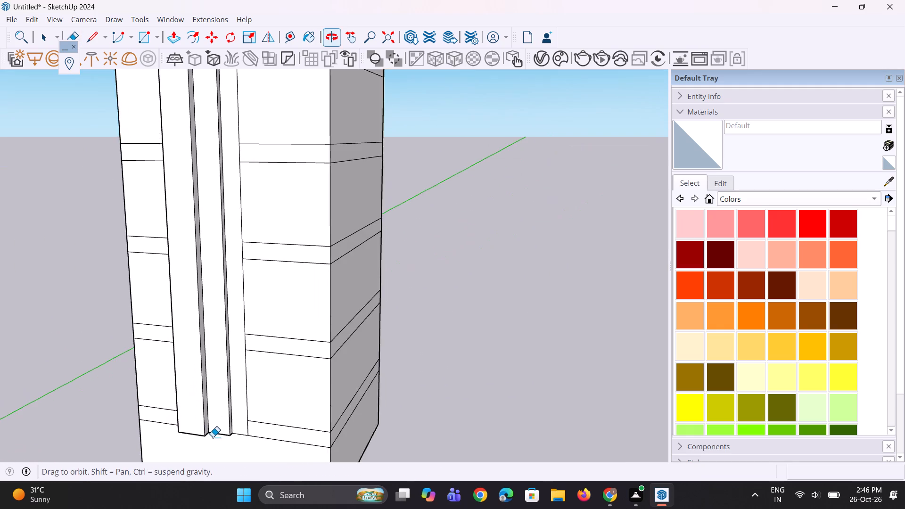
{"action": "scroll", "coordinate": [215, 440], "scroll_direction": "down", "scroll_amount": 12}
{"action": "middle_click_drag", "start_coordinate": [228, 348], "coordinate": [211, 344]}
{"action": "scroll", "coordinate": [221, 342], "scroll_direction": "up", "scroll_amount": 6}
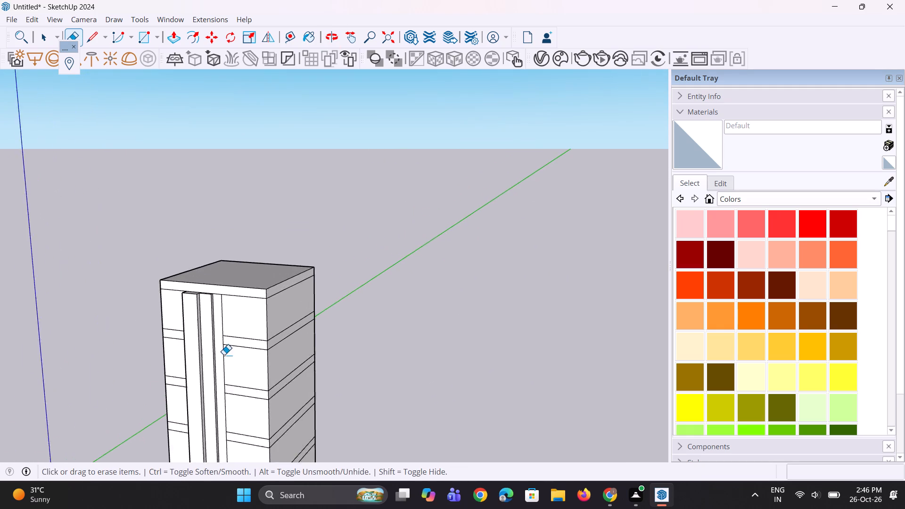
{"action": "scroll", "coordinate": [224, 355], "scroll_direction": "up", "scroll_amount": 7}
{"action": "middle_click_drag", "start_coordinate": [261, 364], "coordinate": [242, 360]}
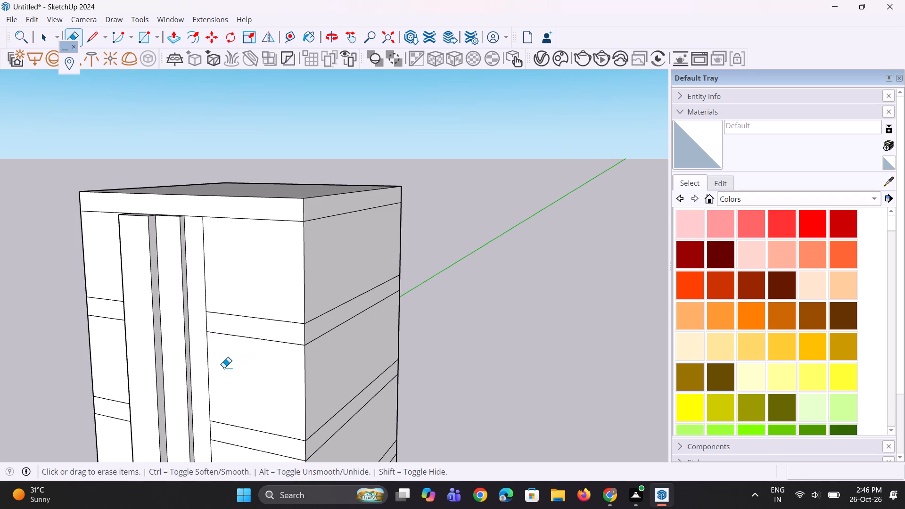
{"action": "key", "text": "p"}
{"action": "scroll", "coordinate": [246, 308], "scroll_direction": "up", "scroll_amount": 4}
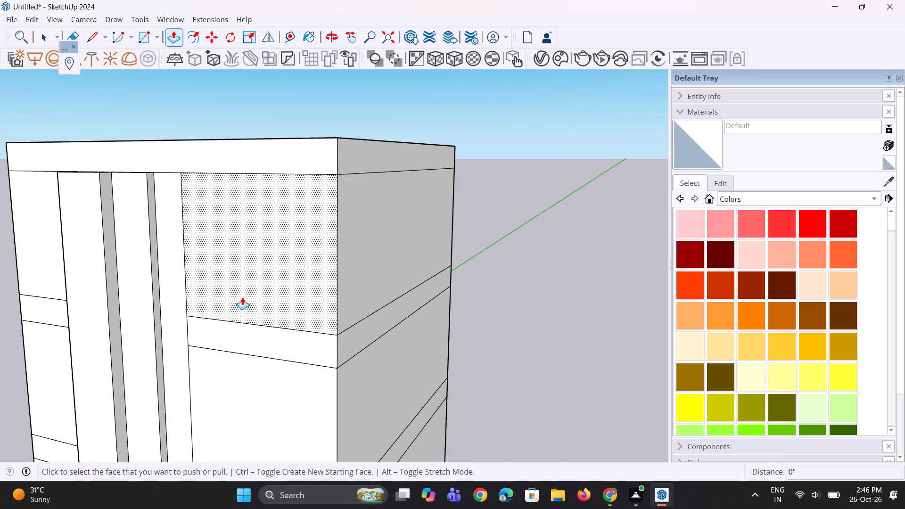
{"action": "left_click", "coordinate": [241, 296]}
{"action": "left_click", "coordinate": [274, 271]}
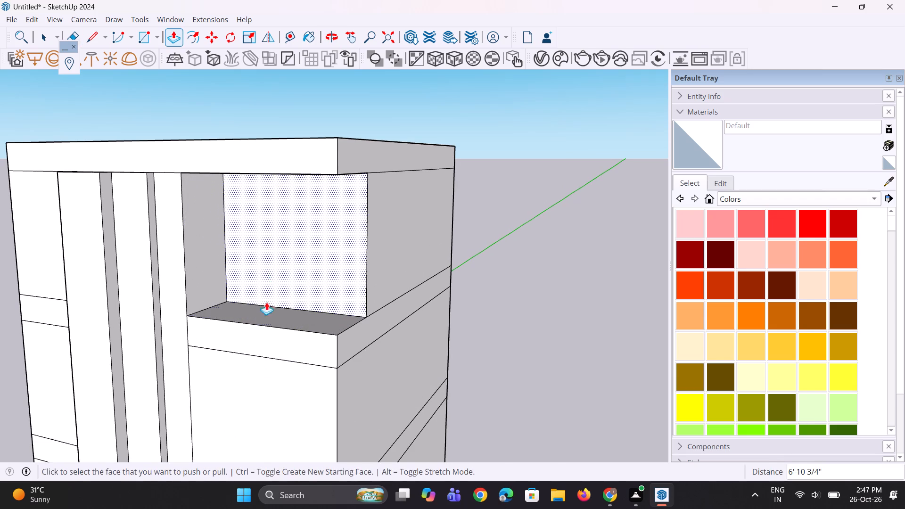
Repeat the same inward push on the matching front panels of the three storeys below.
{"action": "double_click", "coordinate": [253, 401]}
{"action": "scroll", "coordinate": [228, 268], "scroll_direction": "down", "scroll_amount": 9}
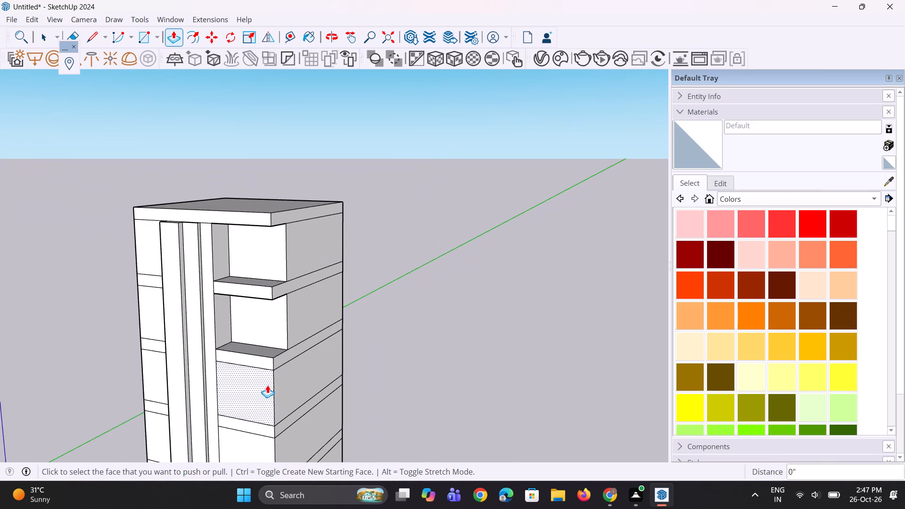
{"action": "double_click", "coordinate": [267, 385]}
{"action": "scroll", "coordinate": [281, 293], "scroll_direction": "down", "scroll_amount": 9}
{"action": "scroll", "coordinate": [253, 358], "scroll_direction": "up", "scroll_amount": 7}
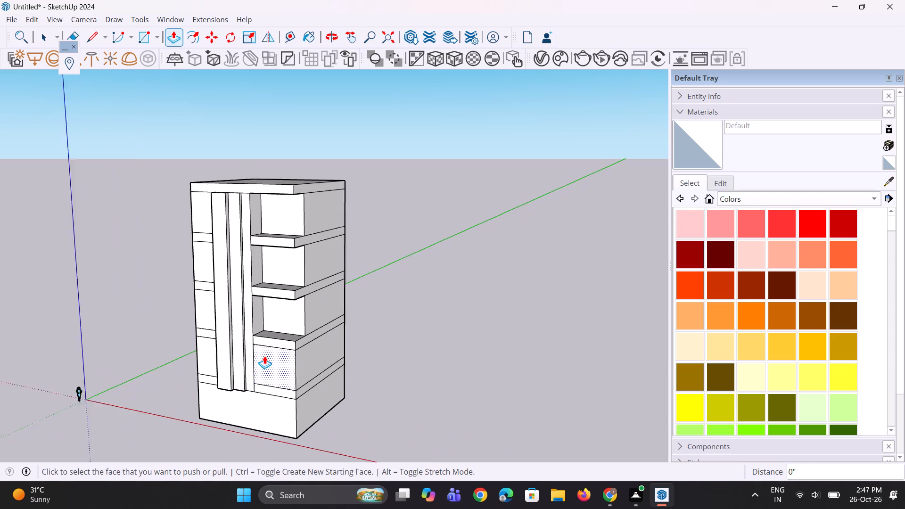
{"action": "scroll", "coordinate": [264, 356], "scroll_direction": "up", "scroll_amount": 1}
{"action": "double_click", "coordinate": [266, 353]}
Pull the top storey's side wall beside the recess outward about 2' 5 13/16".
{"action": "middle_click_drag", "start_coordinate": [309, 340], "coordinate": [361, 301]}
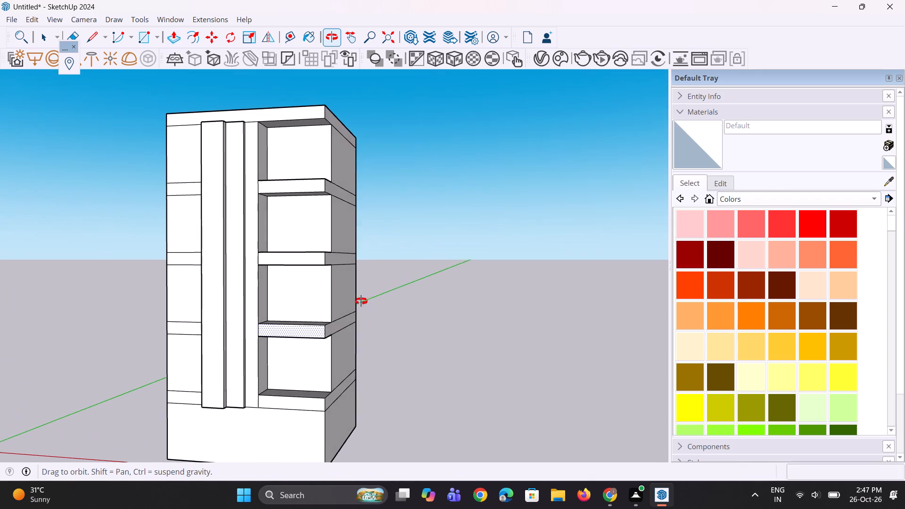
{"action": "middle_click_drag", "start_coordinate": [361, 301], "coordinate": [354, 309]}
{"action": "scroll", "coordinate": [354, 224], "scroll_direction": "up", "scroll_amount": 5}
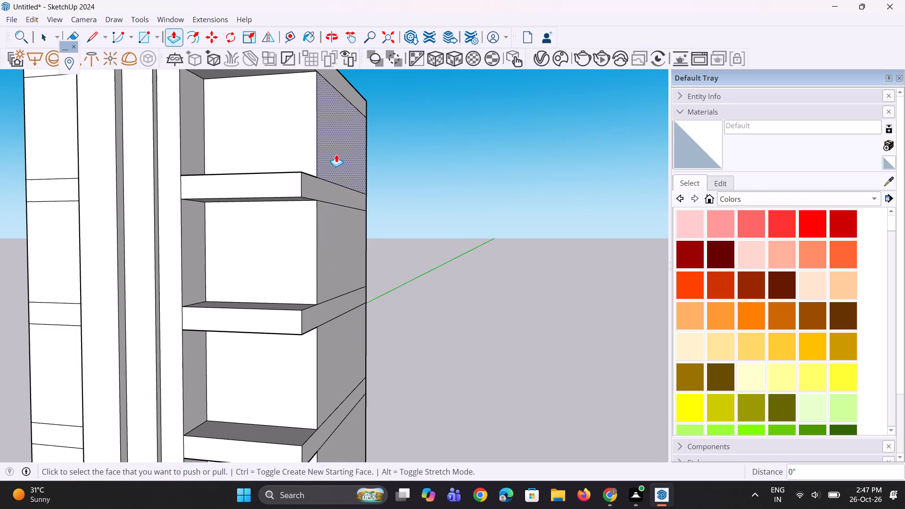
{"action": "left_click", "coordinate": [336, 154]}
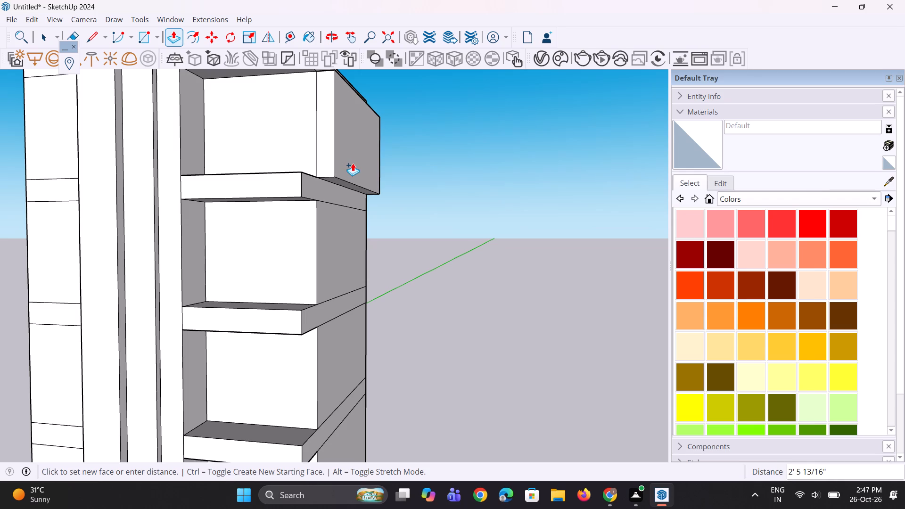
{"action": "left_click", "coordinate": [353, 163]}
Extend the underside of the side wall projection downward past the band below and across the next storey.
{"action": "scroll", "coordinate": [338, 251], "scroll_direction": "down", "scroll_amount": 4}
{"action": "middle_click_drag", "start_coordinate": [334, 171], "coordinate": [329, 254]}
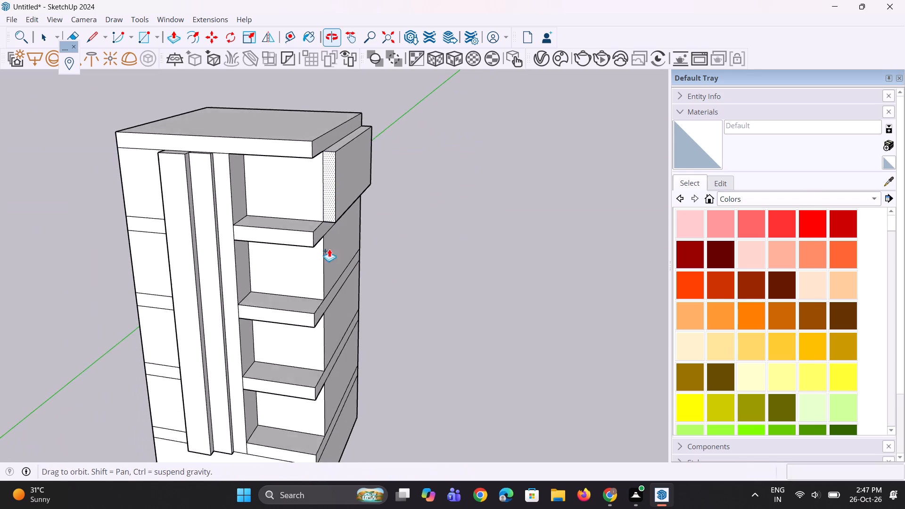
{"action": "scroll", "coordinate": [343, 233], "scroll_direction": "up", "scroll_amount": 4}
{"action": "scroll", "coordinate": [326, 280], "scroll_direction": "down", "scroll_amount": 5}
{"action": "middle_click_drag", "start_coordinate": [333, 270], "coordinate": [325, 105]}
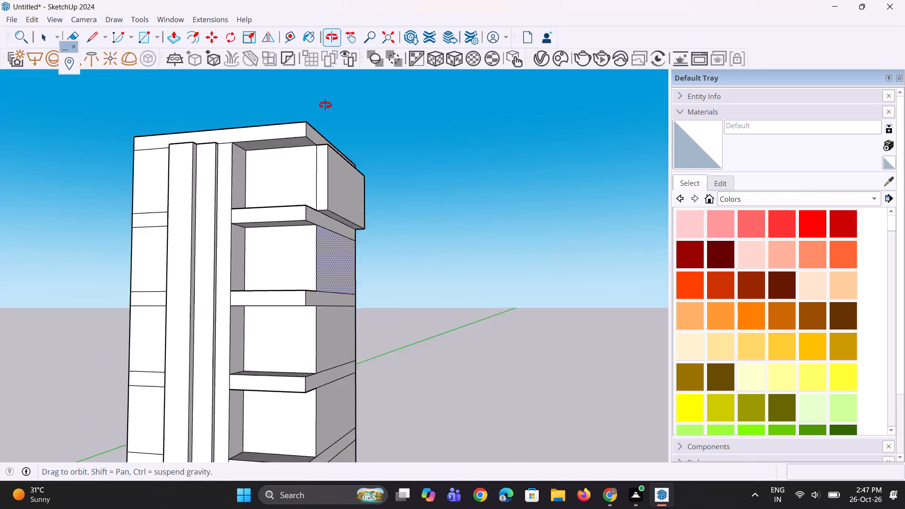
{"action": "middle_click_drag", "start_coordinate": [325, 105], "coordinate": [329, 56]}
{"action": "scroll", "coordinate": [329, 184], "scroll_direction": "up", "scroll_amount": 4}
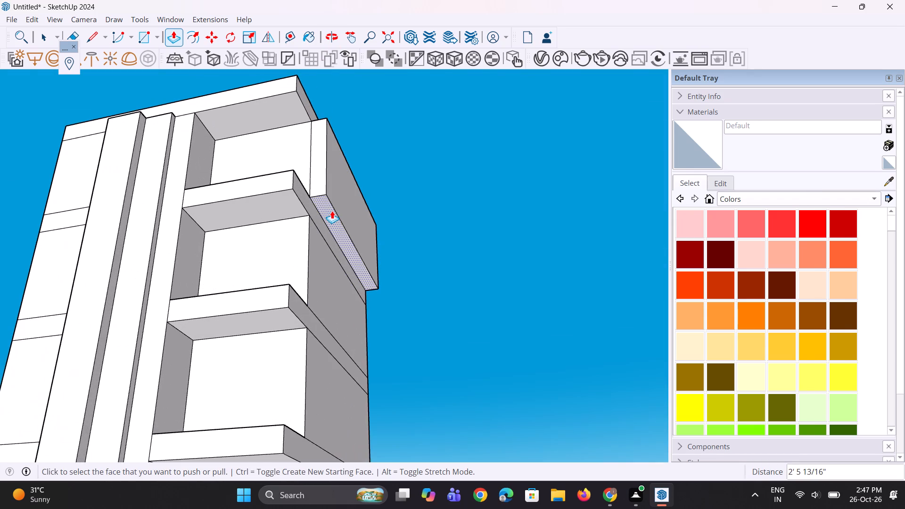
{"action": "left_click", "coordinate": [332, 211]}
{"action": "left_click", "coordinate": [320, 254]}
{"action": "left_click", "coordinate": [325, 228]}
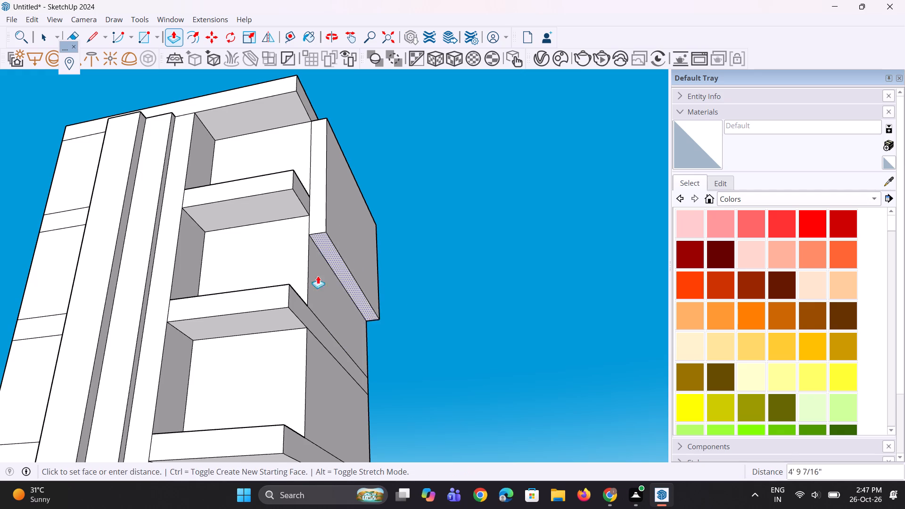
{"action": "left_click", "coordinate": [307, 338]}
Continue extending the side projection's underside down to the lowest band's bottom edge, 3' 9/16" per band and 14' per storey.
{"action": "left_click", "coordinate": [322, 318]}
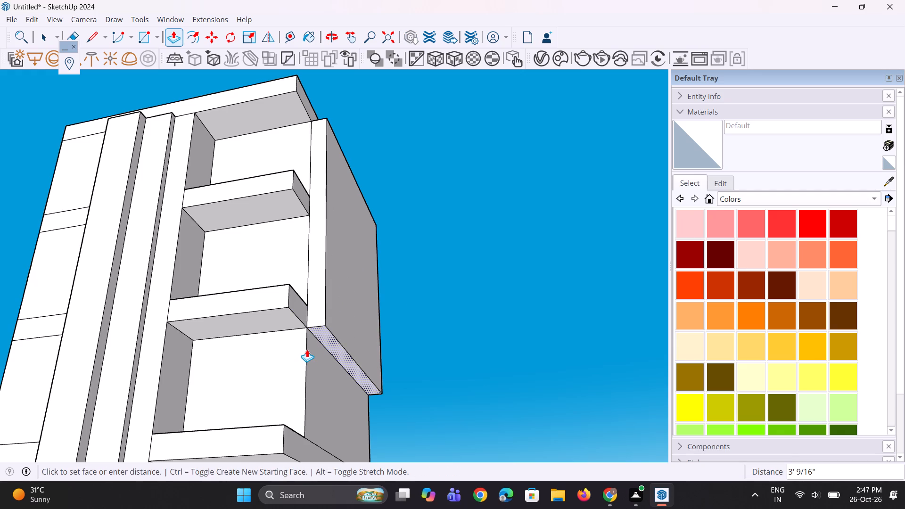
{"action": "left_click", "coordinate": [307, 349]}
{"action": "left_click", "coordinate": [326, 336]}
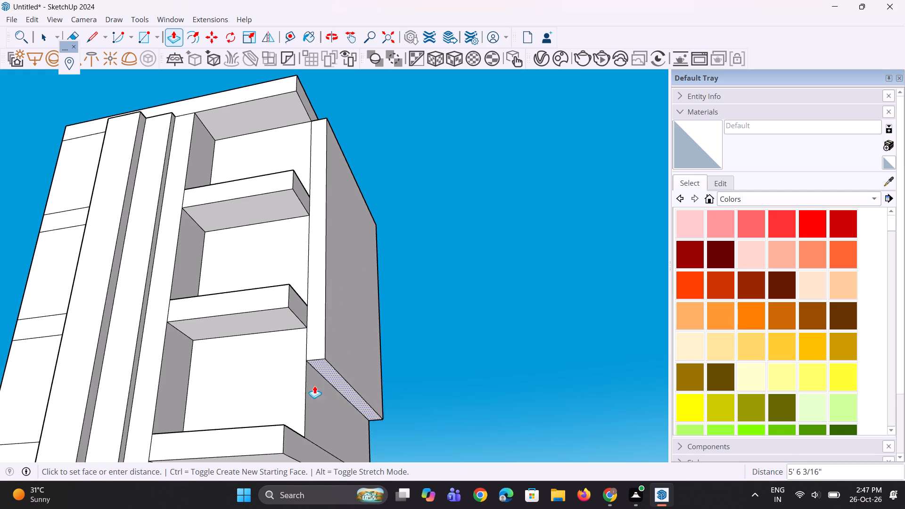
{"action": "left_click", "coordinate": [282, 439]}
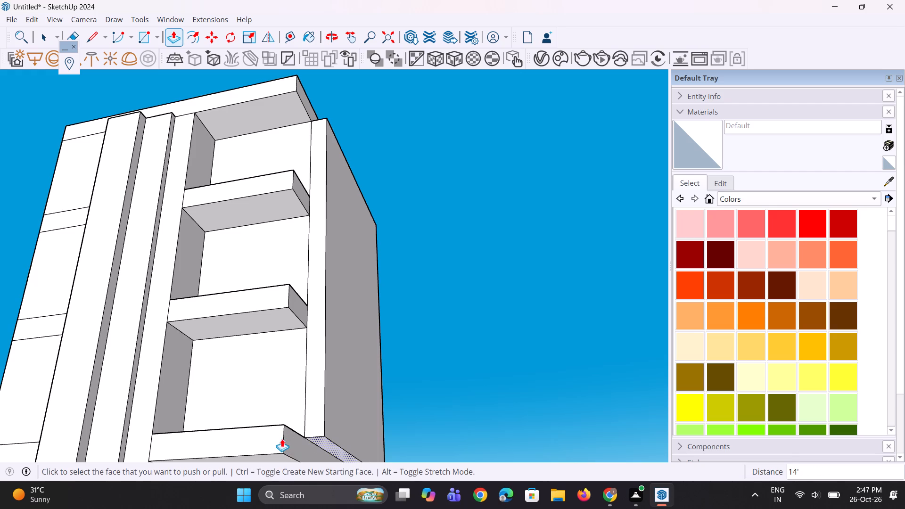
{"action": "scroll", "coordinate": [252, 307], "scroll_direction": "down", "scroll_amount": 10}
{"action": "scroll", "coordinate": [252, 420], "scroll_direction": "up", "scroll_amount": 5}
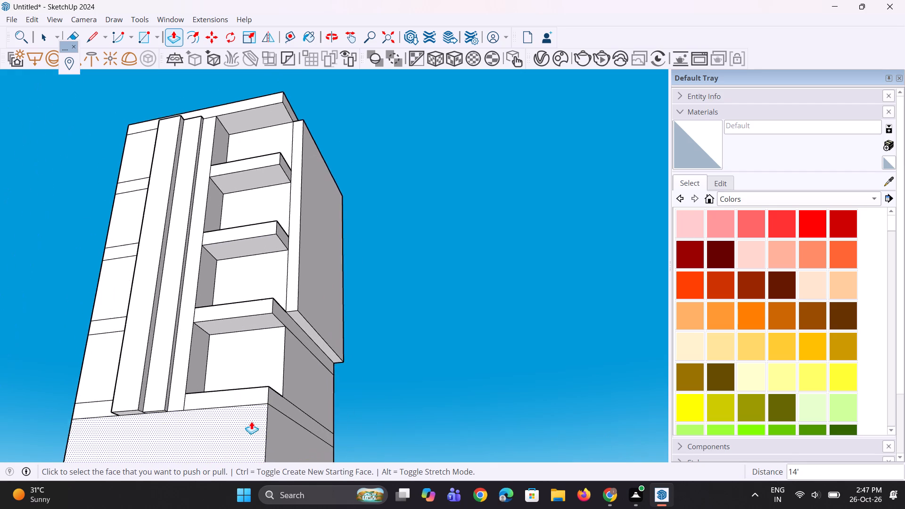
{"action": "scroll", "coordinate": [251, 421], "scroll_direction": "up", "scroll_amount": 4}
{"action": "left_click", "coordinate": [320, 289]}
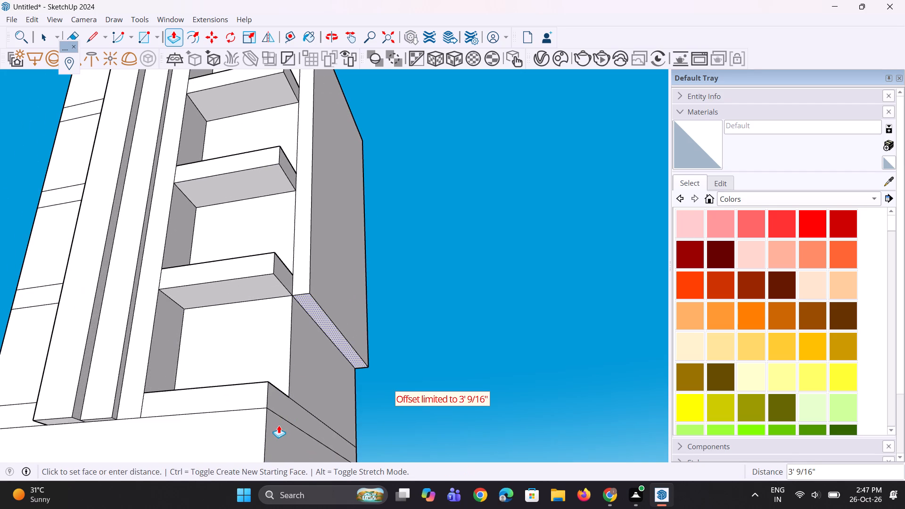
{"action": "left_click", "coordinate": [280, 411]}
{"action": "left_click", "coordinate": [314, 313]}
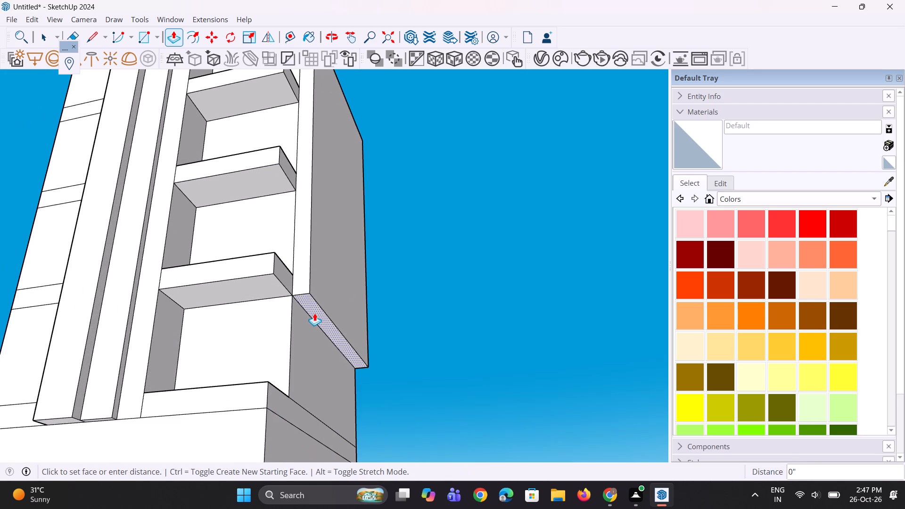
{"action": "left_click", "coordinate": [266, 407]}
{"action": "left_click", "coordinate": [312, 412]}
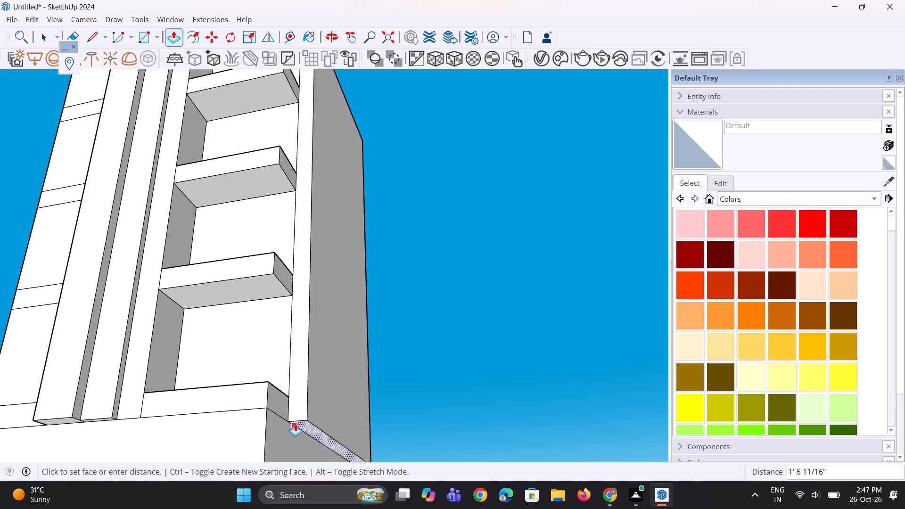
{"action": "left_click", "coordinate": [286, 426]}
Pull the side projection's full-height front face forward until it is flush with the facade strip beside the recesses.
{"action": "scroll", "coordinate": [240, 379], "scroll_direction": "down", "scroll_amount": 4}
{"action": "middle_click_drag", "start_coordinate": [254, 357], "coordinate": [326, 427]}
{"action": "scroll", "coordinate": [298, 392], "scroll_direction": "up", "scroll_amount": 2}
{"action": "scroll", "coordinate": [298, 391], "scroll_direction": "down", "scroll_amount": 3}
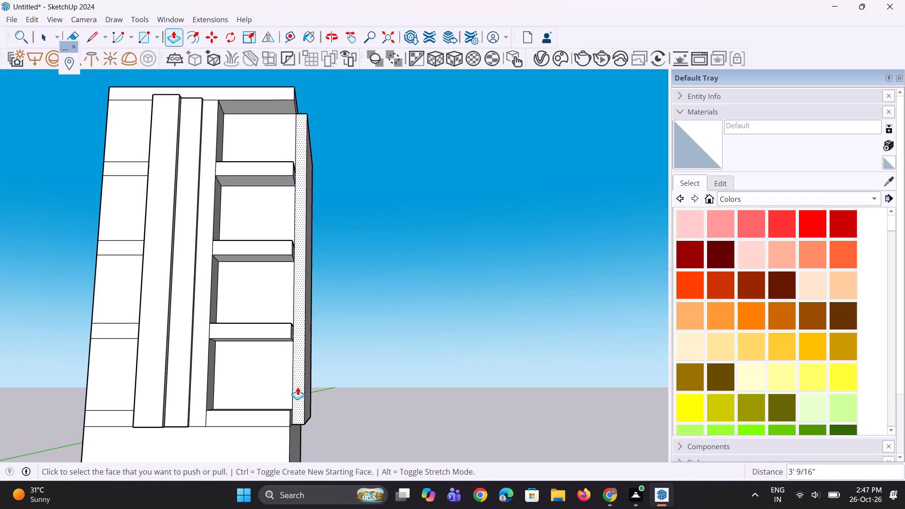
{"action": "left_click", "coordinate": [303, 375]}
{"action": "middle_click_drag", "start_coordinate": [294, 378], "coordinate": [331, 380]}
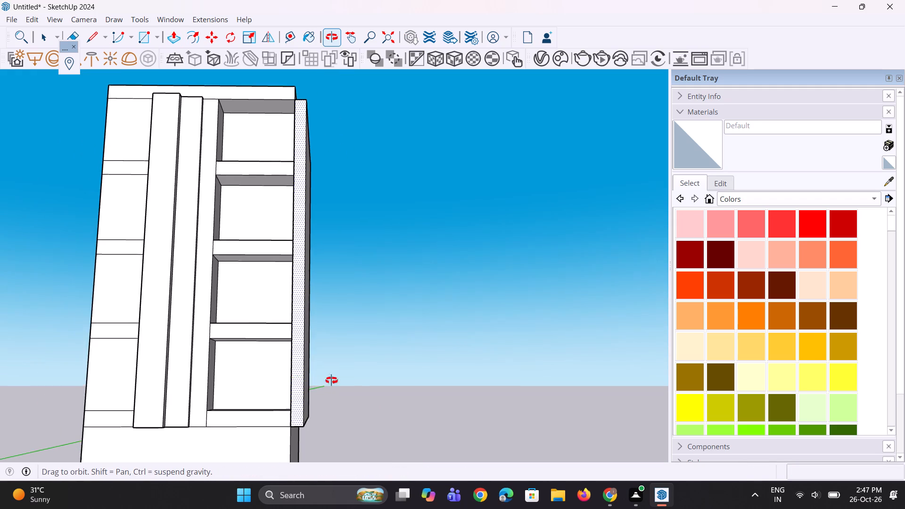
{"action": "middle_click_drag", "start_coordinate": [331, 380], "coordinate": [387, 380]}
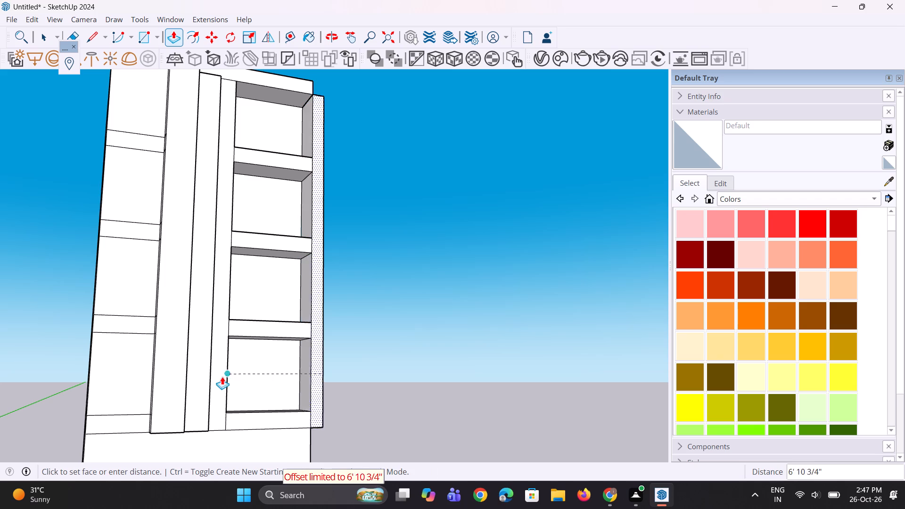
{"action": "left_click", "coordinate": [221, 369]}
Pull the side projection's front face further forward to the front plane of the outermost wide facade strip.
{"action": "middle_click_drag", "start_coordinate": [291, 301], "coordinate": [271, 344]}
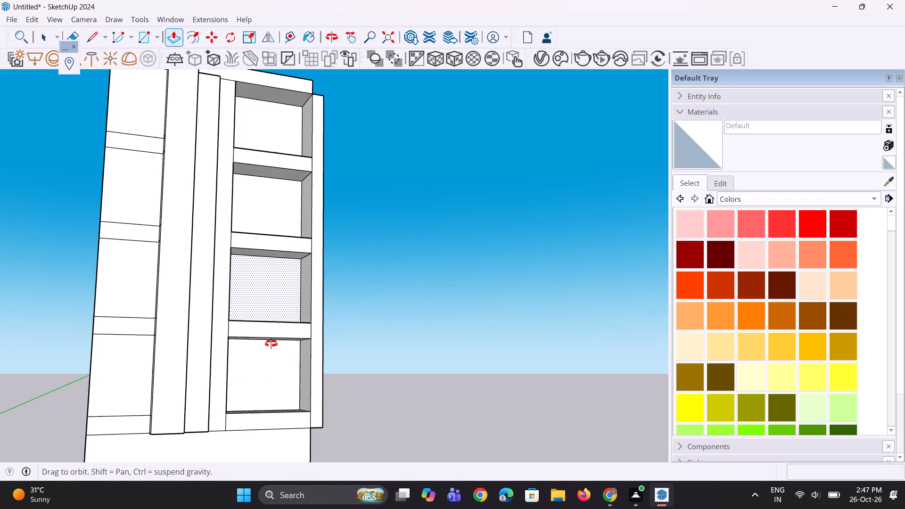
{"action": "middle_click_drag", "start_coordinate": [271, 344], "coordinate": [216, 386]}
{"action": "scroll", "coordinate": [226, 378], "scroll_direction": "down", "scroll_amount": 4}
{"action": "middle_click_drag", "start_coordinate": [229, 413], "coordinate": [284, 400]}
{"action": "scroll", "coordinate": [288, 410], "scroll_direction": "up", "scroll_amount": 7}
{"action": "scroll", "coordinate": [211, 411], "scroll_direction": "up", "scroll_amount": 4}
{"action": "middle_click_drag", "start_coordinate": [207, 414], "coordinate": [201, 415]}
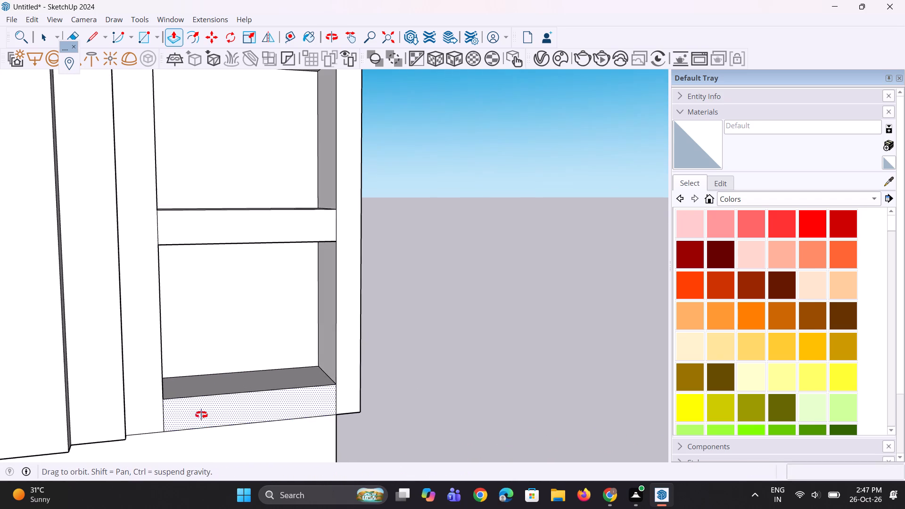
{"action": "middle_click_drag", "start_coordinate": [201, 415], "coordinate": [155, 414]}
{"action": "scroll", "coordinate": [305, 376], "scroll_direction": "up", "scroll_amount": 3}
{"action": "left_click", "coordinate": [327, 372]}
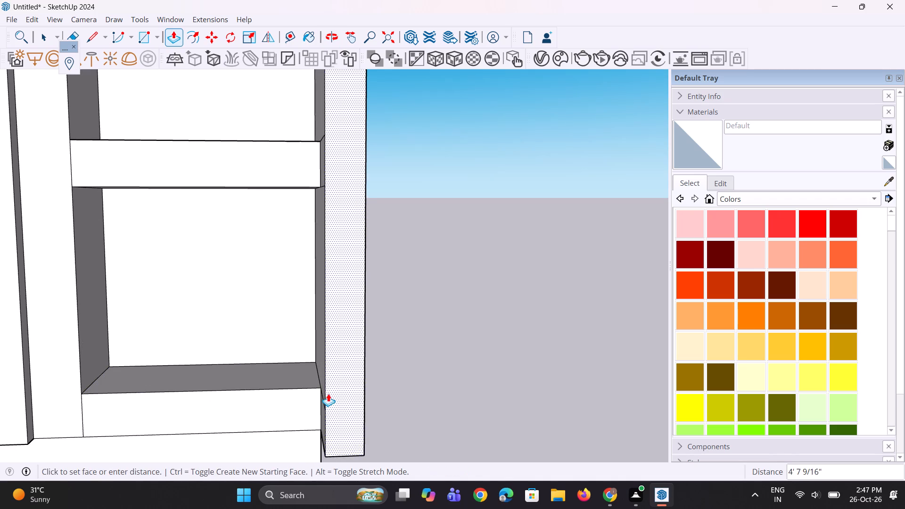
{"action": "scroll", "coordinate": [321, 375], "scroll_direction": "down", "scroll_amount": 3}
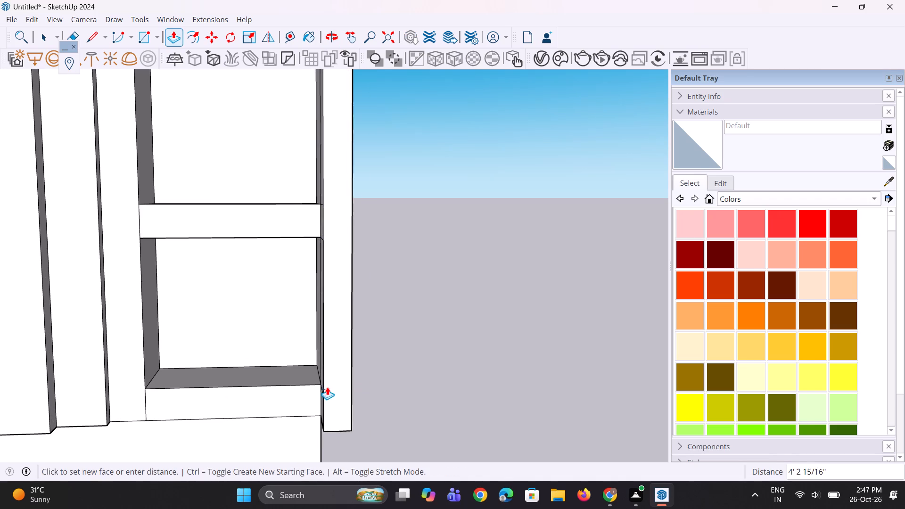
{"action": "middle_click_drag", "start_coordinate": [331, 385], "coordinate": [354, 371]}
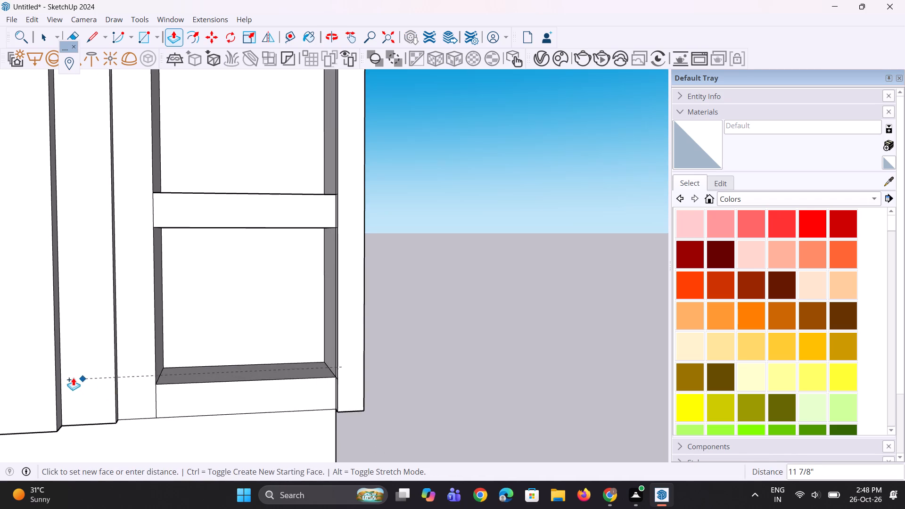
{"action": "left_click", "coordinate": [42, 378]}
Pull the side projection's inner face at the lowest band across the facade about 24' 15/16" to the wide strip, forming a bottom beam.
{"action": "middle_click_drag", "start_coordinate": [381, 393], "coordinate": [409, 389]}
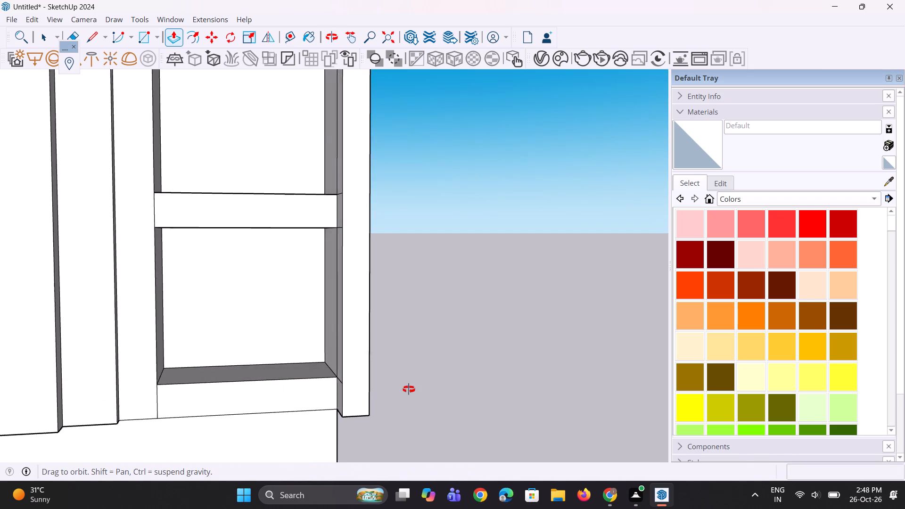
{"action": "middle_click_drag", "start_coordinate": [409, 389], "coordinate": [473, 378]}
{"action": "scroll", "coordinate": [372, 364], "scroll_direction": "down", "scroll_amount": 4}
{"action": "middle_click_drag", "start_coordinate": [354, 362], "coordinate": [396, 332]}
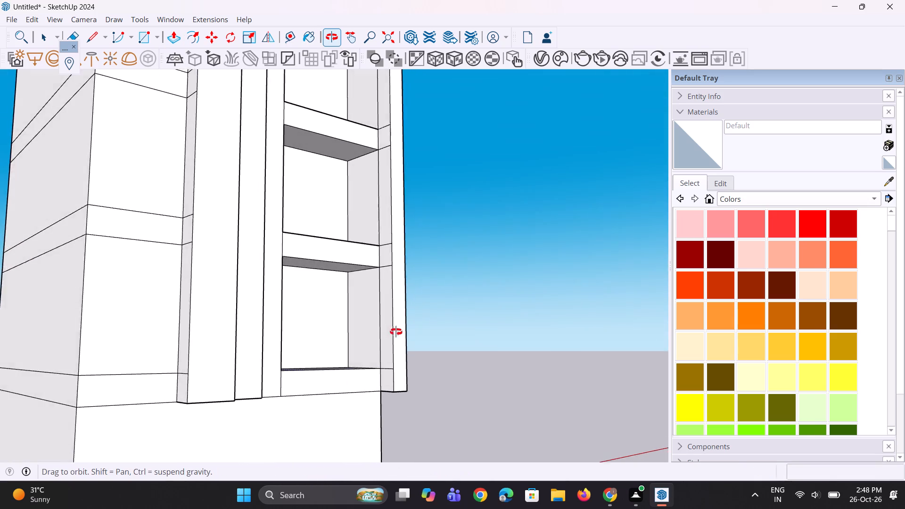
{"action": "middle_click_drag", "start_coordinate": [396, 332], "coordinate": [394, 349]}
{"action": "scroll", "coordinate": [388, 372], "scroll_direction": "up", "scroll_amount": 3}
{"action": "left_click", "coordinate": [386, 378]}
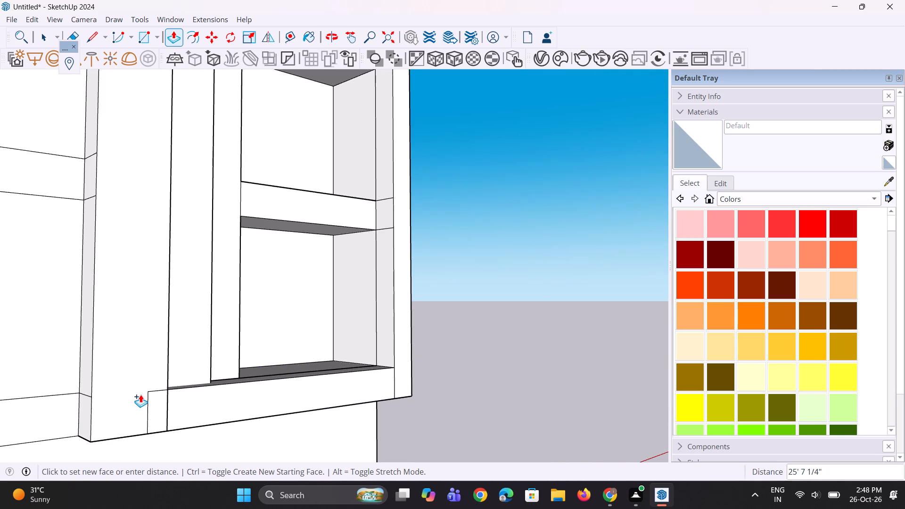
{"action": "left_click", "coordinate": [167, 357]}
Erase the vertical seam edge between the new bottom beam and the side projection's front face.
{"action": "middle_click_drag", "start_coordinate": [225, 385], "coordinate": [171, 426]}
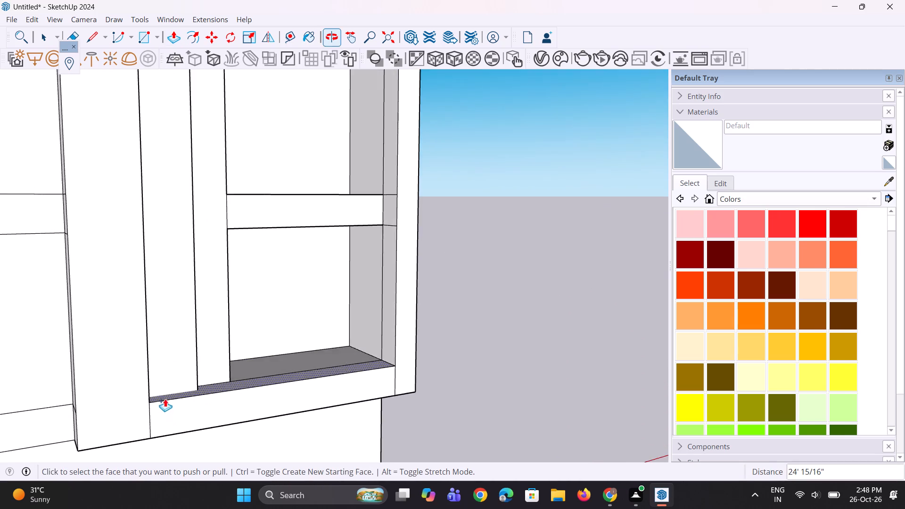
{"action": "scroll", "coordinate": [165, 395], "scroll_direction": "down", "scroll_amount": 5}
{"action": "middle_click_drag", "start_coordinate": [280, 401], "coordinate": [268, 358]}
{"action": "scroll", "coordinate": [311, 378], "scroll_direction": "up", "scroll_amount": 17}
{"action": "key", "text": "e"}
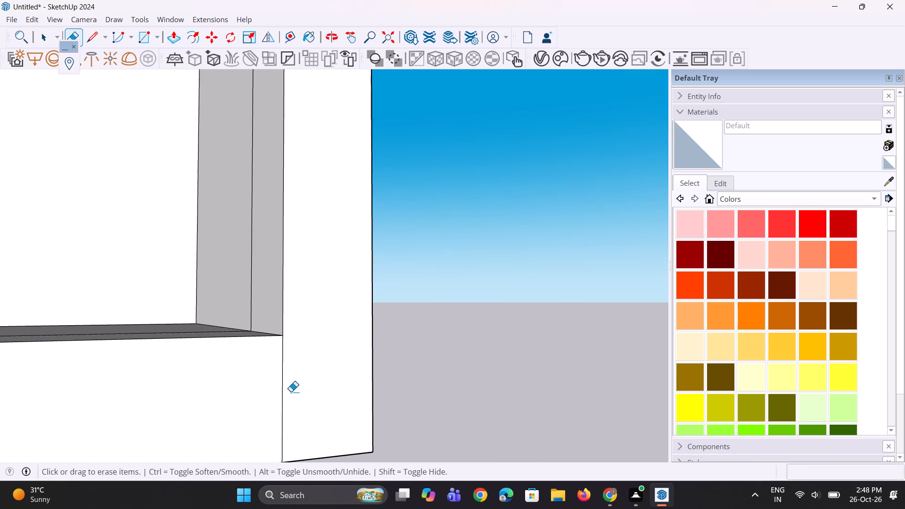
{"action": "left_click_drag", "start_coordinate": [284, 392], "coordinate": [293, 394]}
Erase the leftover band-line edges crossing the side projection's inner face at the three bands above the bottom beam.
{"action": "scroll", "coordinate": [269, 423], "scroll_direction": "down", "scroll_amount": 18}
{"action": "middle_click_drag", "start_coordinate": [257, 304], "coordinate": [276, 312]}
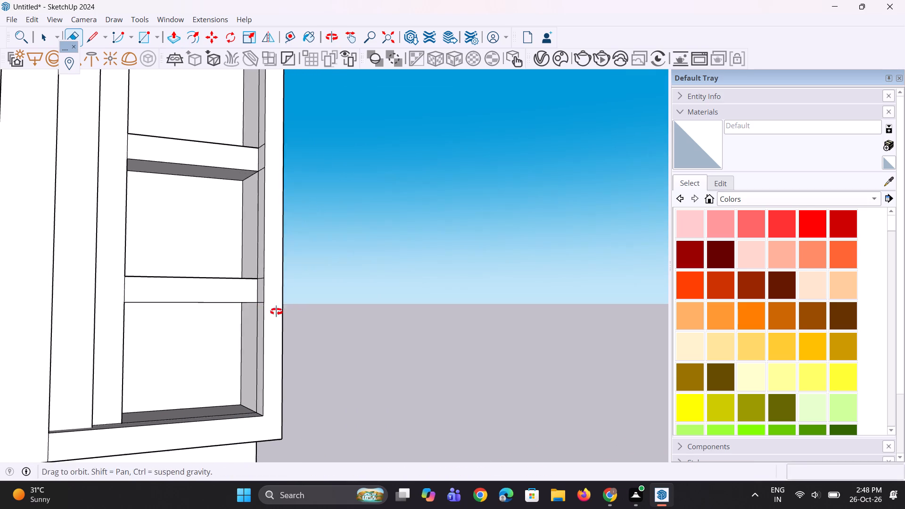
{"action": "middle_click_drag", "start_coordinate": [276, 312], "coordinate": [279, 313]}
{"action": "scroll", "coordinate": [267, 272], "scroll_direction": "up", "scroll_amount": 9}
{"action": "left_click_drag", "start_coordinate": [262, 280], "coordinate": [264, 309]}
{"action": "left_click_drag", "start_coordinate": [253, 338], "coordinate": [263, 361]}
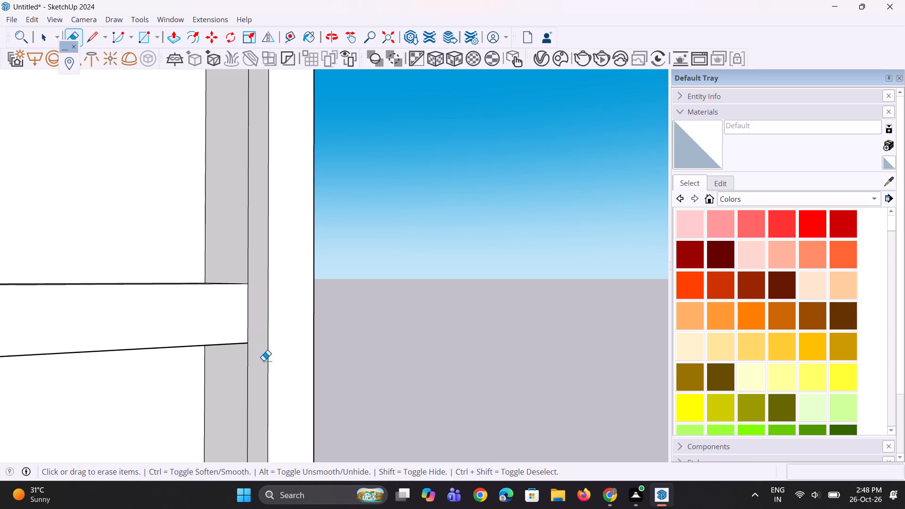
{"action": "scroll", "coordinate": [237, 410], "scroll_direction": "down", "scroll_amount": 12}
{"action": "scroll", "coordinate": [251, 211], "scroll_direction": "up", "scroll_amount": 13}
{"action": "left_click_drag", "start_coordinate": [263, 282], "coordinate": [267, 313]}
{"action": "left_click_drag", "start_coordinate": [267, 372], "coordinate": [266, 391]}
{"action": "scroll", "coordinate": [353, 423], "scroll_direction": "down", "scroll_amount": 13}
{"action": "scroll", "coordinate": [283, 202], "scroll_direction": "up", "scroll_amount": 4}
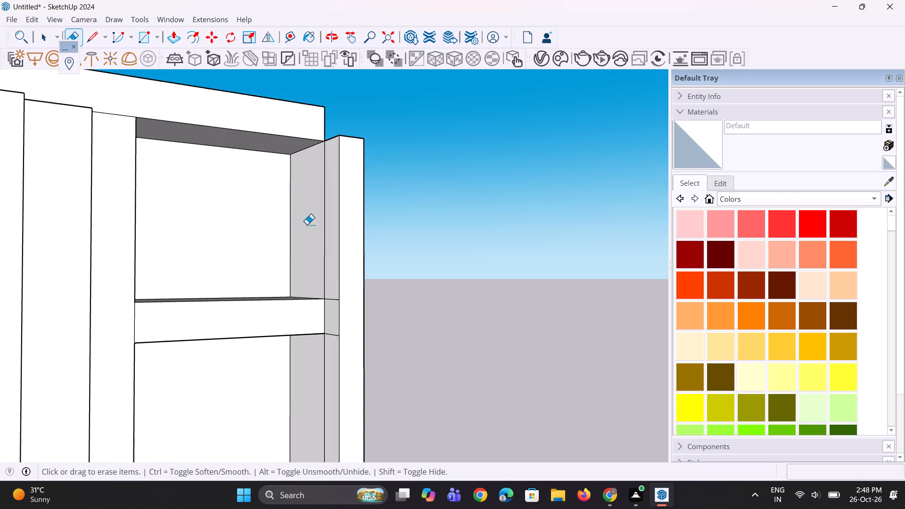
{"action": "scroll", "coordinate": [307, 224], "scroll_direction": "up", "scroll_amount": 10}
{"action": "left_click_drag", "start_coordinate": [348, 302], "coordinate": [348, 361]}
{"action": "left_click_drag", "start_coordinate": [350, 394], "coordinate": [341, 439]}
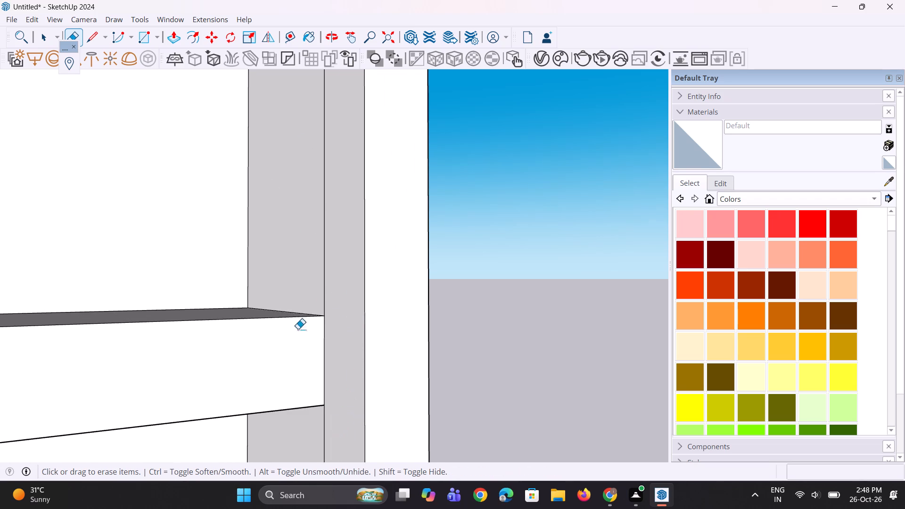
Examine the top of the side projection and the whole front facade from above.
{"action": "scroll", "coordinate": [298, 329], "scroll_direction": "down", "scroll_amount": 6}
{"action": "scroll", "coordinate": [311, 301], "scroll_direction": "up", "scroll_amount": 1}
{"action": "middle_click_drag", "start_coordinate": [312, 297], "coordinate": [326, 296]}
{"action": "scroll", "coordinate": [290, 298], "scroll_direction": "down", "scroll_amount": 5}
{"action": "middle_click_drag", "start_coordinate": [335, 189], "coordinate": [197, 327]}
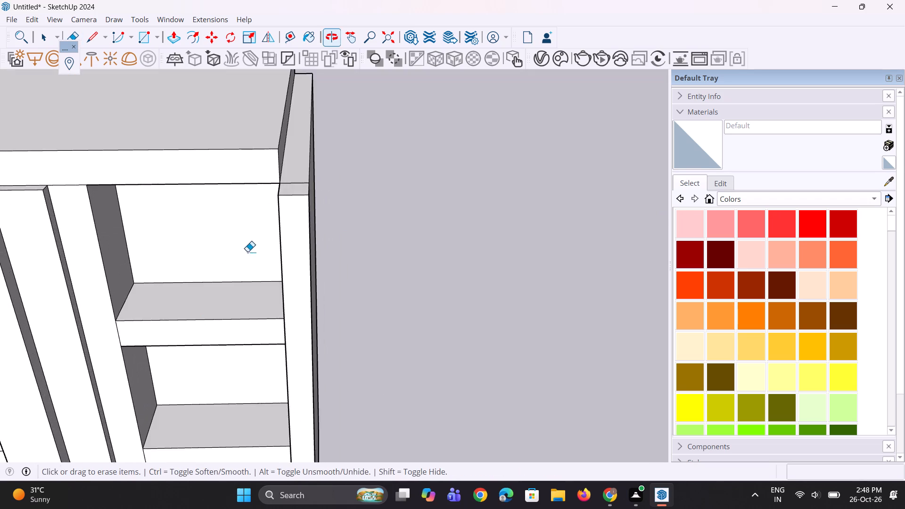
{"action": "scroll", "coordinate": [272, 199], "scroll_direction": "up", "scroll_amount": 2}
{"action": "scroll", "coordinate": [265, 267], "scroll_direction": "down", "scroll_amount": 3}
{"action": "middle_click_drag", "start_coordinate": [285, 253], "coordinate": [281, 216]}
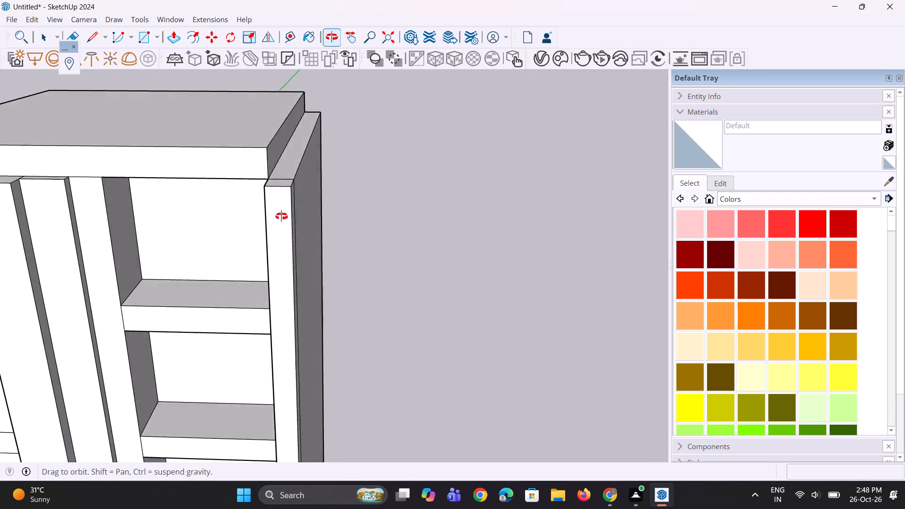
{"action": "middle_click_drag", "start_coordinate": [281, 216], "coordinate": [311, 190]}
{"action": "scroll", "coordinate": [304, 188], "scroll_direction": "down", "scroll_amount": 5}
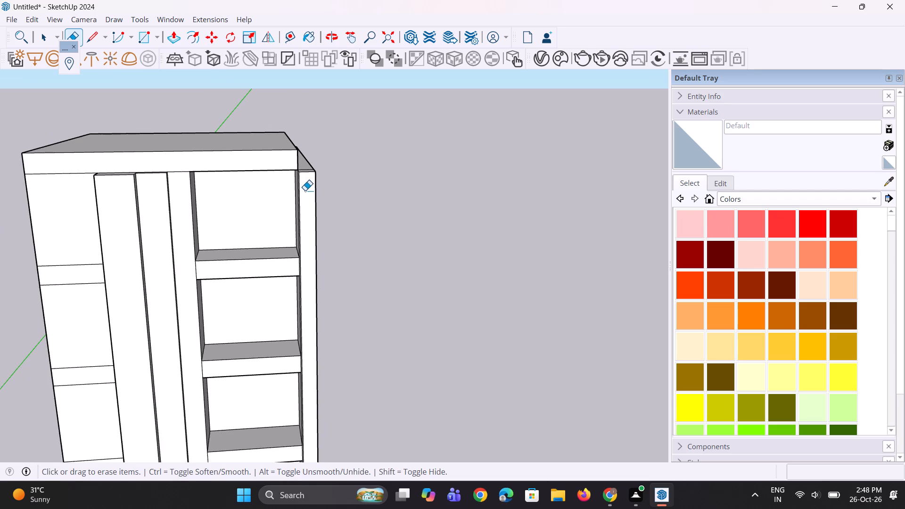
{"action": "scroll", "coordinate": [305, 190], "scroll_direction": "down", "scroll_amount": 4}
{"action": "middle_click_drag", "start_coordinate": [221, 189], "coordinate": [214, 212]}
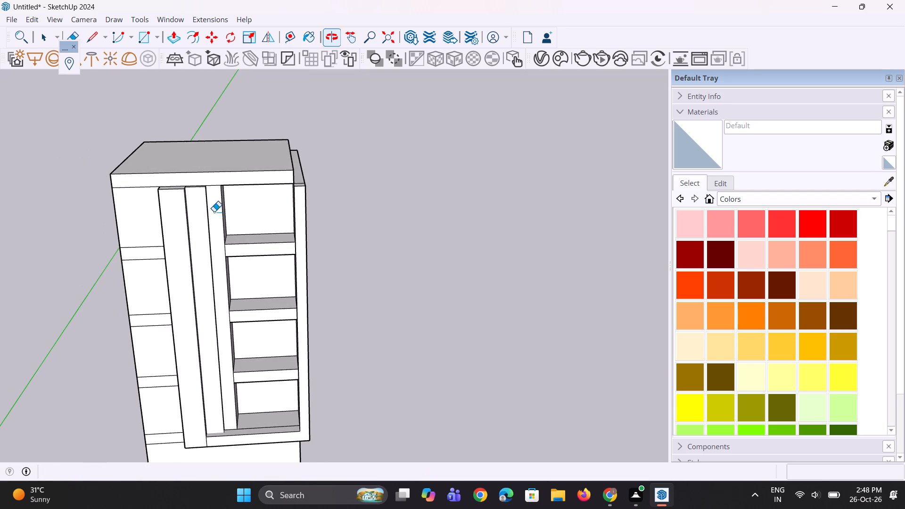
Widen the outermost wide facade strip by pulling its side face 7 5/8" toward the middle strip.
{"action": "scroll", "coordinate": [183, 193], "scroll_direction": "up", "scroll_amount": 4}
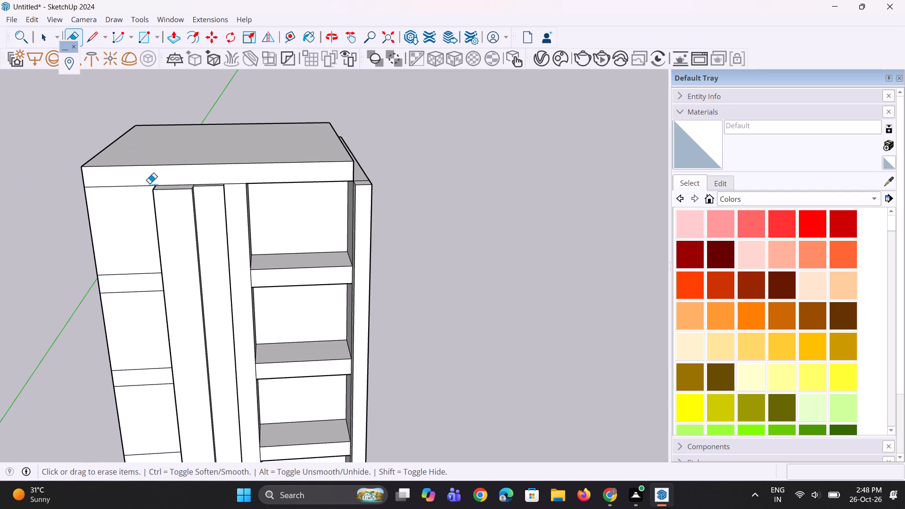
{"action": "scroll", "coordinate": [150, 183], "scroll_direction": "up", "scroll_amount": 3}
{"action": "middle_click_drag", "start_coordinate": [205, 260], "coordinate": [179, 260]}
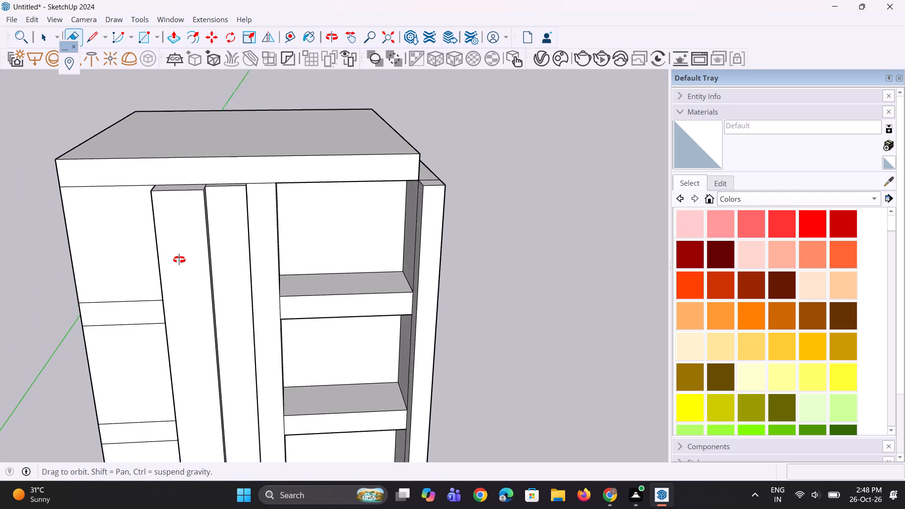
{"action": "middle_click_drag", "start_coordinate": [179, 260], "coordinate": [121, 251]}
{"action": "scroll", "coordinate": [210, 233], "scroll_direction": "up", "scroll_amount": 4}
{"action": "key", "text": "p"}
{"action": "scroll", "coordinate": [191, 238], "scroll_direction": "up", "scroll_amount": 3}
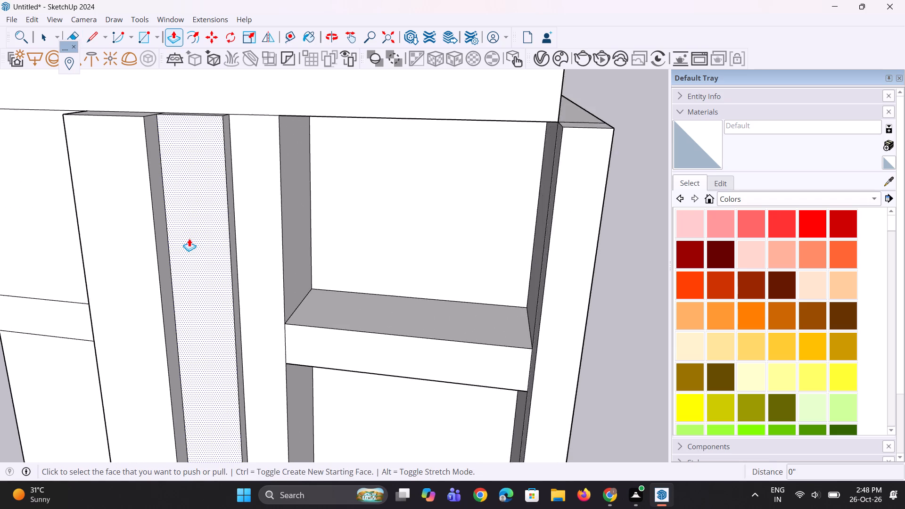
{"action": "left_click", "coordinate": [160, 228]}
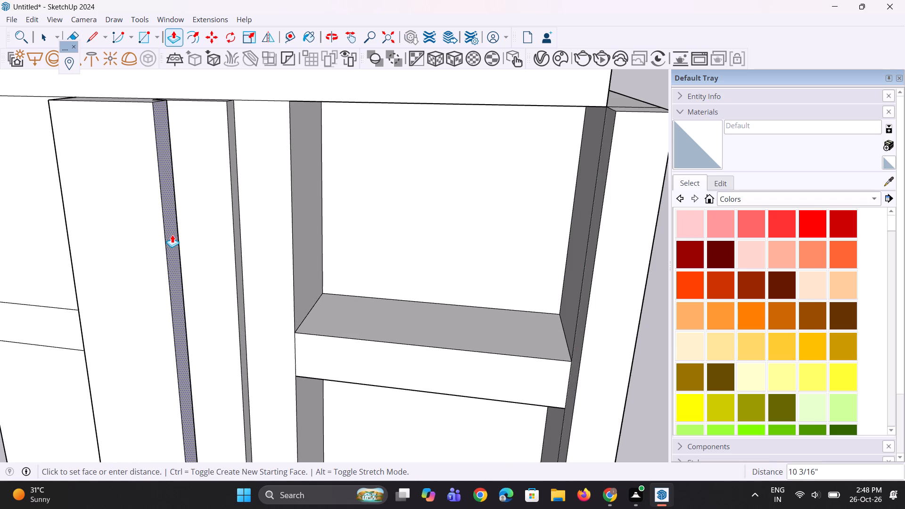
{"action": "left_click", "coordinate": [169, 235]}
Extend the wide strip's top face 2' 4 7/8" upward in front of the top band.
{"action": "scroll", "coordinate": [196, 238], "scroll_direction": "down", "scroll_amount": 3}
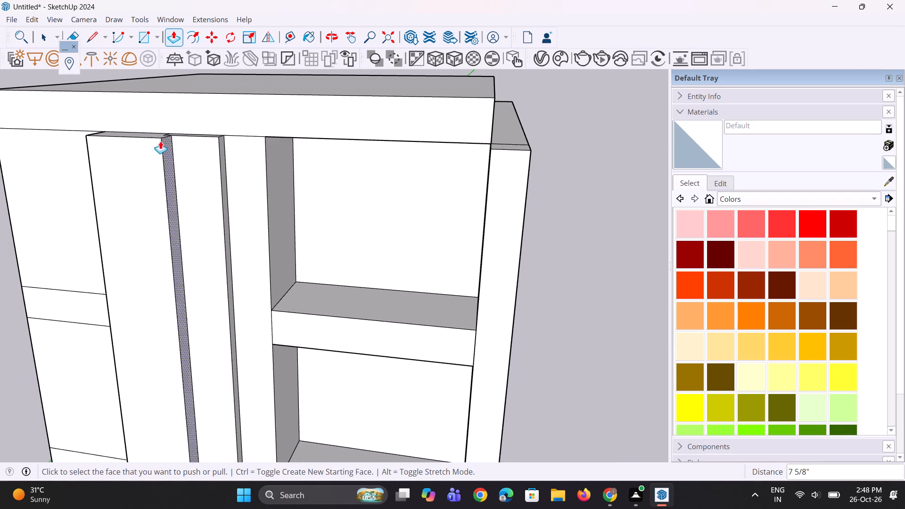
{"action": "middle_click_drag", "start_coordinate": [150, 151], "coordinate": [162, 189]}
{"action": "left_click", "coordinate": [142, 155]}
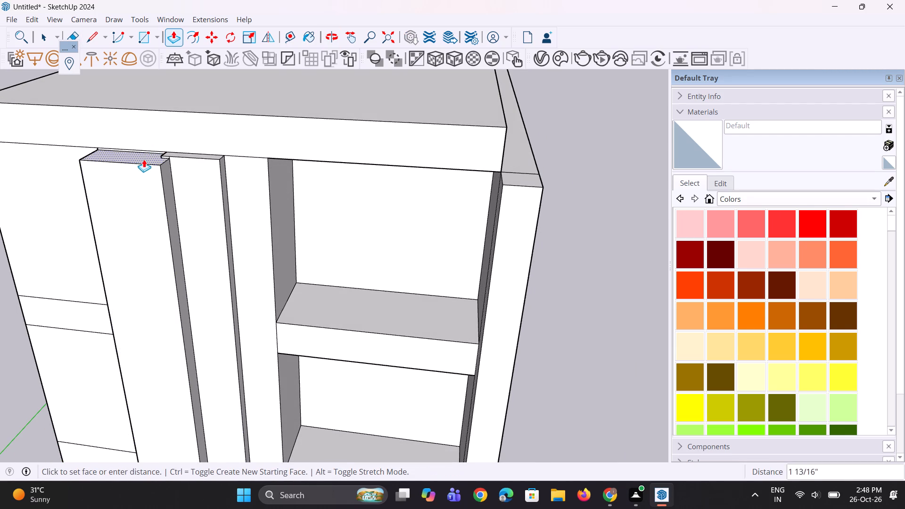
{"action": "key", "text": "Escape"}
{"action": "left_click", "coordinate": [139, 152]}
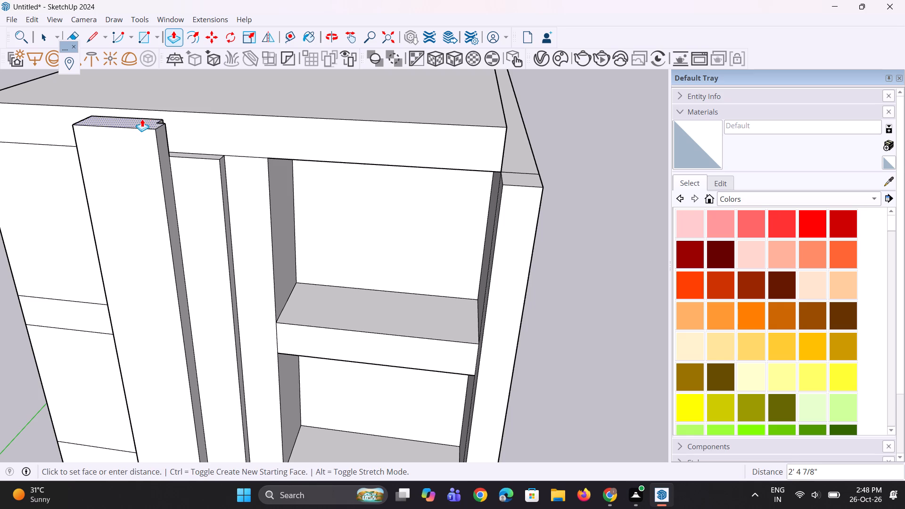
{"action": "left_click", "coordinate": [142, 119]}
Fill the small notch at the rear corner of the raised wide strip by pulling its face flush with the strip's side.
{"action": "middle_click_drag", "start_coordinate": [184, 143], "coordinate": [0, 197]}
{"action": "scroll", "coordinate": [332, 106], "scroll_direction": "up", "scroll_amount": 1}
{"action": "middle_click_drag", "start_coordinate": [280, 122], "coordinate": [111, 176]}
{"action": "scroll", "coordinate": [172, 180], "scroll_direction": "up", "scroll_amount": 1}
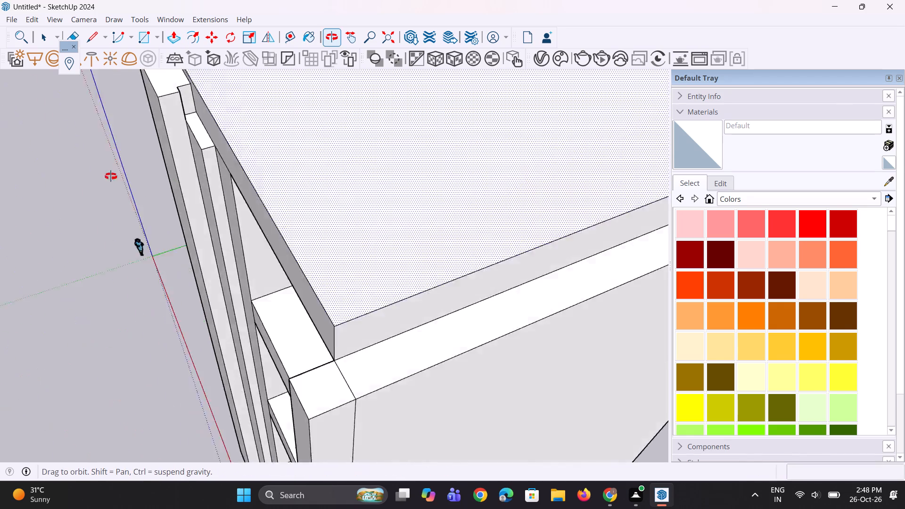
{"action": "middle_click_drag", "start_coordinate": [111, 176], "coordinate": [33, 115]}
{"action": "scroll", "coordinate": [226, 264], "scroll_direction": "down", "scroll_amount": 5}
{"action": "scroll", "coordinate": [250, 126], "scroll_direction": "up", "scroll_amount": 4}
{"action": "scroll", "coordinate": [239, 76], "scroll_direction": "up", "scroll_amount": 2}
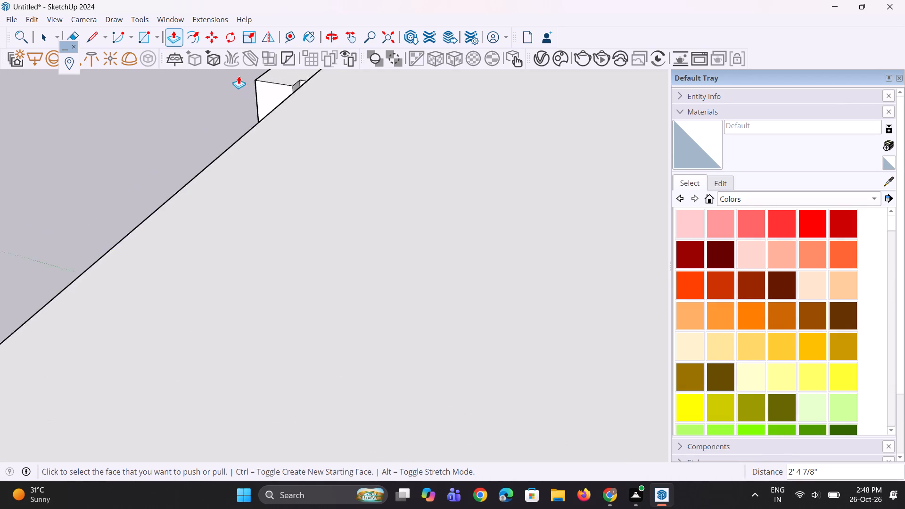
{"action": "scroll", "coordinate": [239, 76], "scroll_direction": "up", "scroll_amount": 10}
{"action": "left_click", "coordinate": [315, 77]}
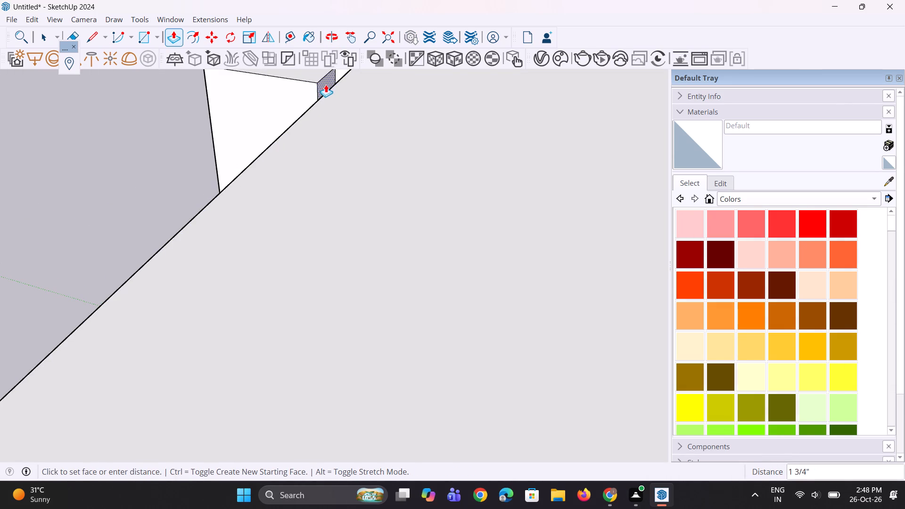
{"action": "left_click", "coordinate": [331, 88]}
Raise the wide strip's top face to the level of the roof edge.
{"action": "middle_click_drag", "start_coordinate": [297, 208], "coordinate": [610, 212]}
{"action": "scroll", "coordinate": [551, 222], "scroll_direction": "down", "scroll_amount": 4}
{"action": "middle_click_drag", "start_coordinate": [436, 241], "coordinate": [561, 237]}
{"action": "scroll", "coordinate": [410, 188], "scroll_direction": "down", "scroll_amount": 15}
{"action": "middle_click_drag", "start_coordinate": [399, 159], "coordinate": [378, 113]}
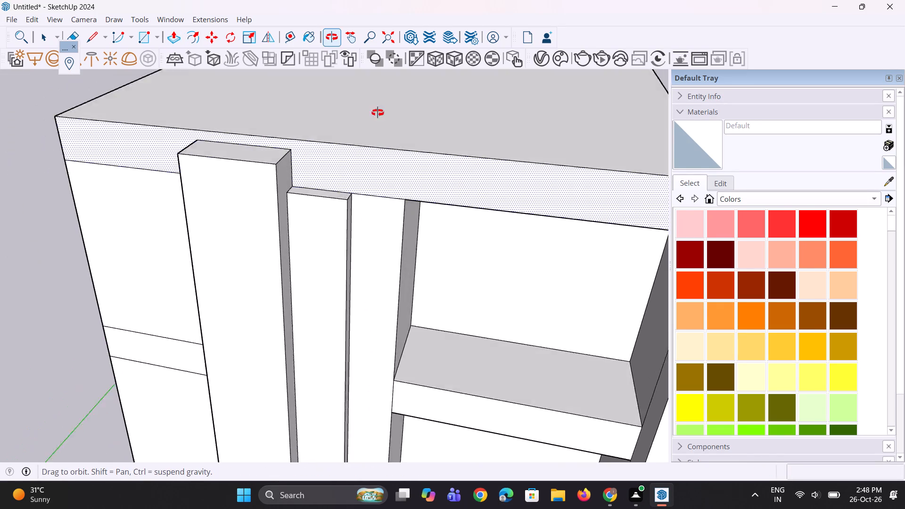
{"action": "middle_click_drag", "start_coordinate": [378, 113], "coordinate": [393, 97]}
{"action": "left_click", "coordinate": [374, 144]}
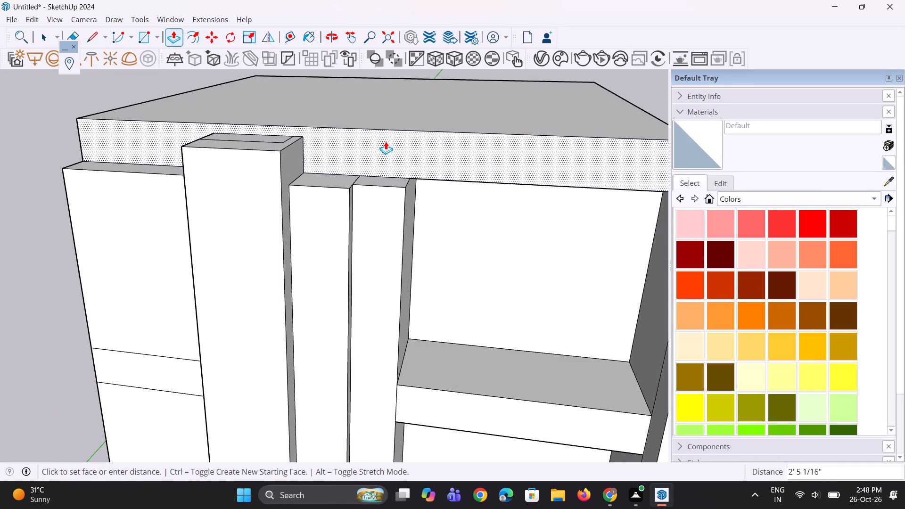
{"action": "key", "text": "Escape"}
{"action": "left_click", "coordinate": [274, 147]}
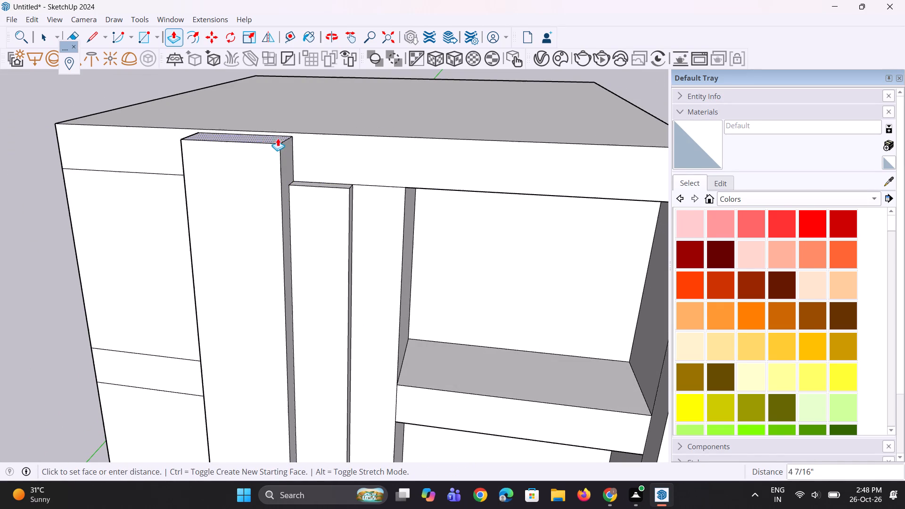
{"action": "left_click", "coordinate": [307, 134]}
Pull the top band's front face out flush with the front of the wide strip.
{"action": "left_click", "coordinate": [321, 149]}
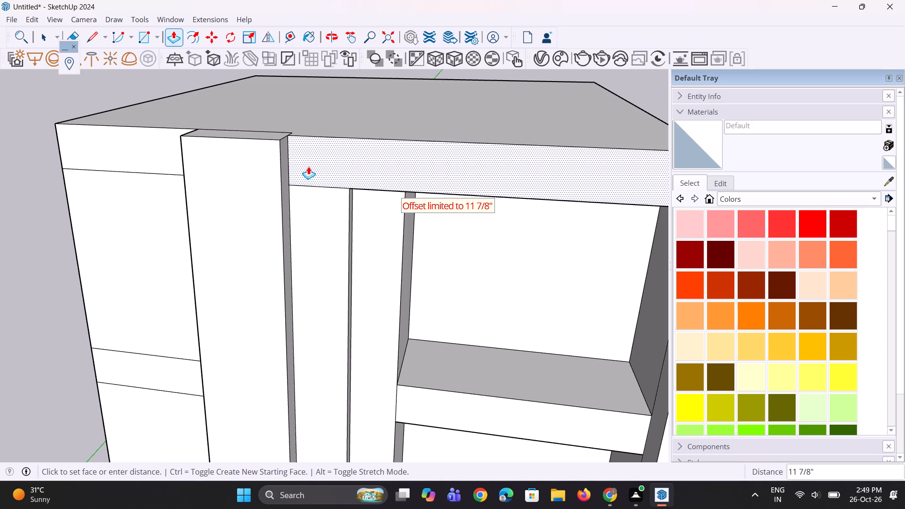
{"action": "left_click", "coordinate": [244, 150]}
Raise the top face of the corner strip beside the balcony bays to the level of the top band.
{"action": "scroll", "coordinate": [137, 181], "scroll_direction": "down", "scroll_amount": 8}
{"action": "middle_click_drag", "start_coordinate": [356, 197], "coordinate": [335, 154]}
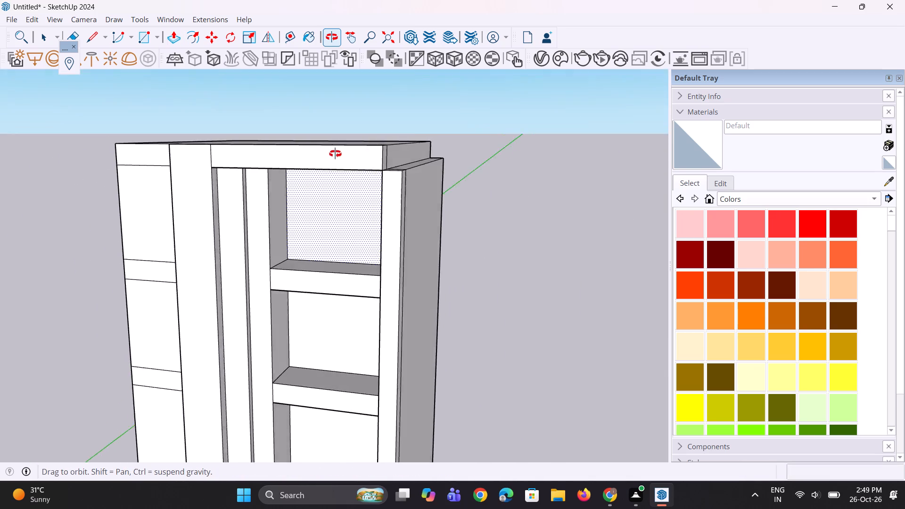
{"action": "middle_click_drag", "start_coordinate": [335, 154], "coordinate": [298, 231]}
{"action": "scroll", "coordinate": [388, 226], "scroll_direction": "up", "scroll_amount": 3}
{"action": "left_click", "coordinate": [369, 219]}
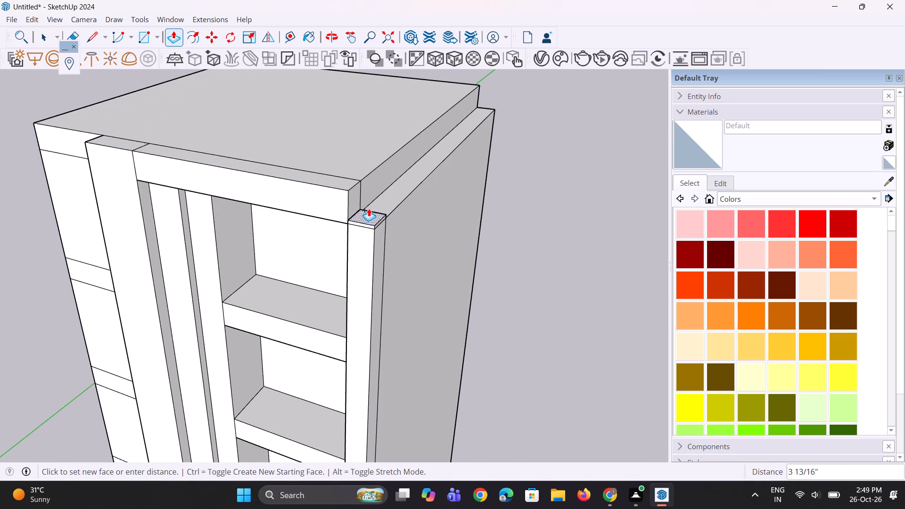
{"action": "left_click", "coordinate": [341, 188]}
Erase the seam lines between the top band and the two side strips on the frame's front and top faces.
{"action": "middle_click_drag", "start_coordinate": [311, 216], "coordinate": [369, 211]}
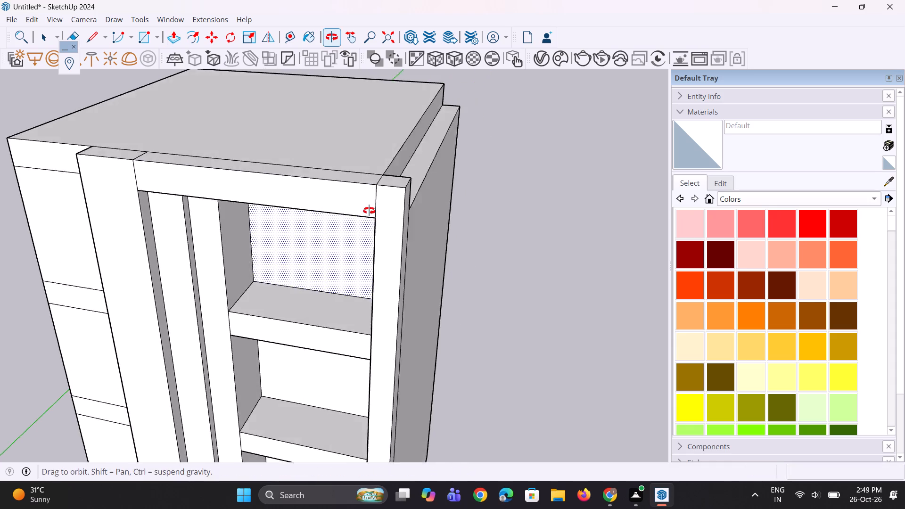
{"action": "middle_click_drag", "start_coordinate": [369, 211], "coordinate": [370, 210]}
{"action": "scroll", "coordinate": [378, 199], "scroll_direction": "up", "scroll_amount": 2}
{"action": "key", "text": "e"}
{"action": "left_click_drag", "start_coordinate": [385, 200], "coordinate": [402, 204]}
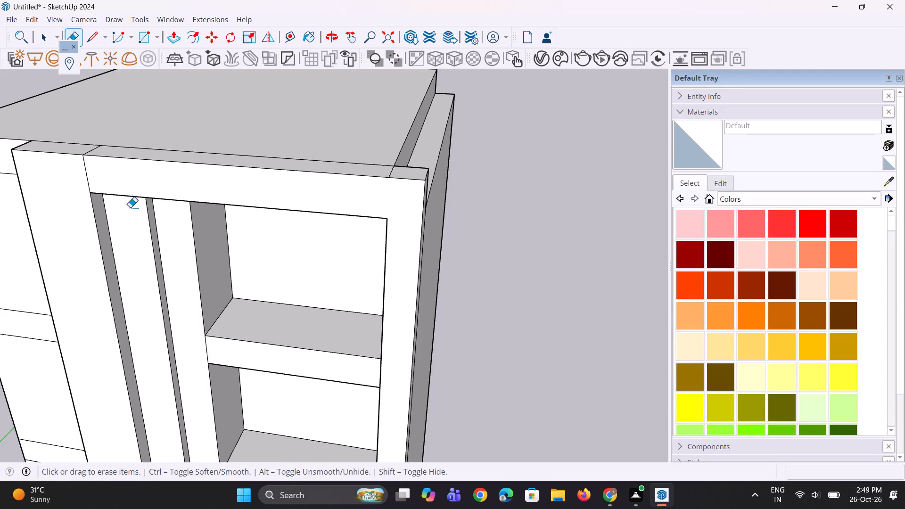
{"action": "left_click_drag", "start_coordinate": [76, 175], "coordinate": [116, 184]}
{"action": "middle_click_drag", "start_coordinate": [99, 173], "coordinate": [123, 216]}
{"action": "scroll", "coordinate": [91, 177], "scroll_direction": "up", "scroll_amount": 3}
{"action": "left_click_drag", "start_coordinate": [82, 178], "coordinate": [82, 180]}
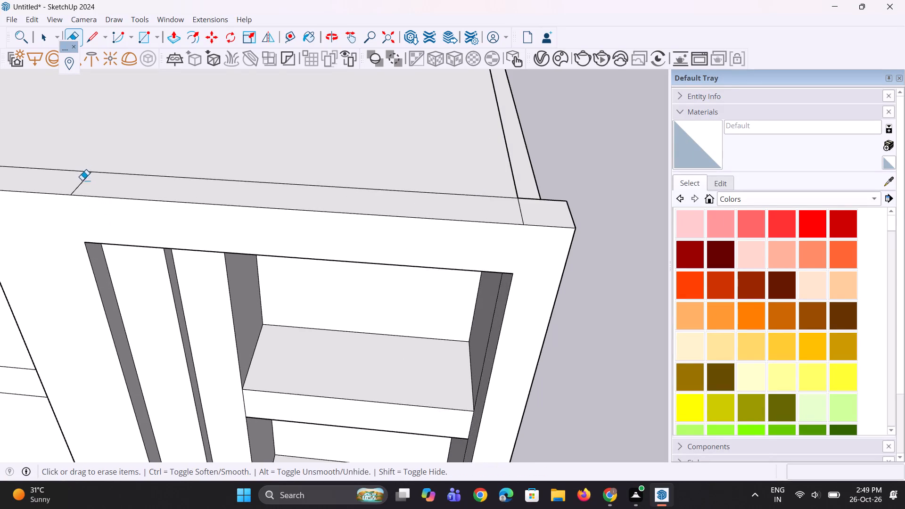
{"action": "left_click_drag", "start_coordinate": [82, 180], "coordinate": [87, 183]}
{"action": "left_click_drag", "start_coordinate": [519, 209], "coordinate": [530, 213]}
Erase the leftover seam line at the frame's lower inner corner beside the wide strip.
{"action": "middle_click_drag", "start_coordinate": [442, 253], "coordinate": [467, 172]}
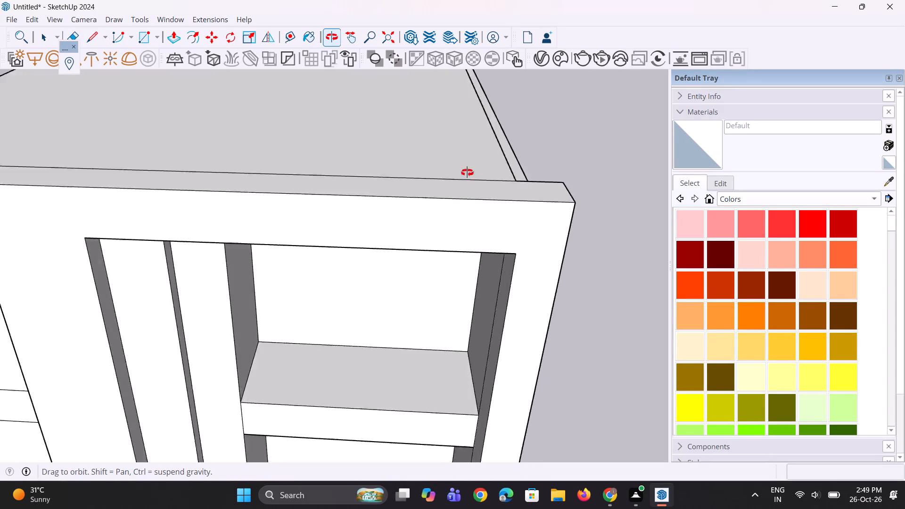
{"action": "middle_click_drag", "start_coordinate": [467, 172], "coordinate": [467, 166]}
{"action": "scroll", "coordinate": [468, 169], "scroll_direction": "down", "scroll_amount": 12}
{"action": "scroll", "coordinate": [459, 211], "scroll_direction": "up", "scroll_amount": 1}
{"action": "middle_click_drag", "start_coordinate": [451, 203], "coordinate": [325, 171]}
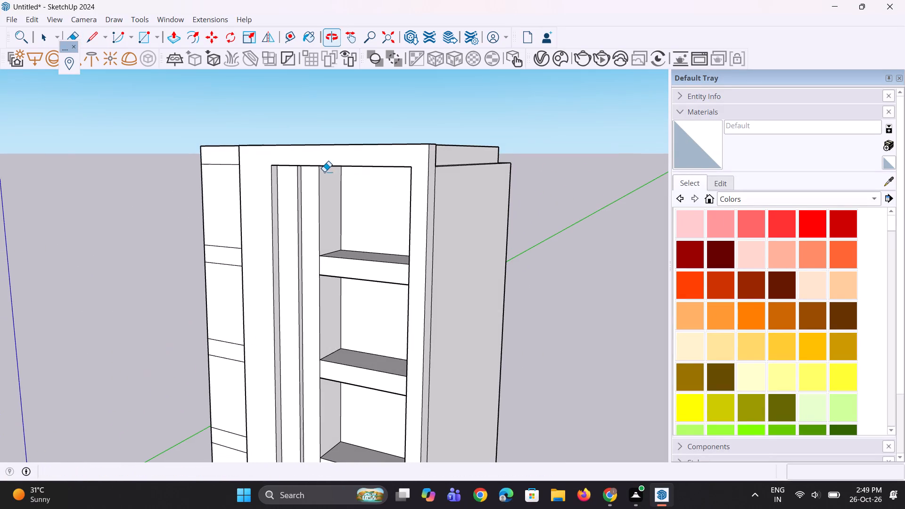
{"action": "scroll", "coordinate": [353, 149], "scroll_direction": "down", "scroll_amount": 5}
{"action": "scroll", "coordinate": [334, 185], "scroll_direction": "up", "scroll_amount": 1}
{"action": "middle_click_drag", "start_coordinate": [371, 181], "coordinate": [382, 178]}
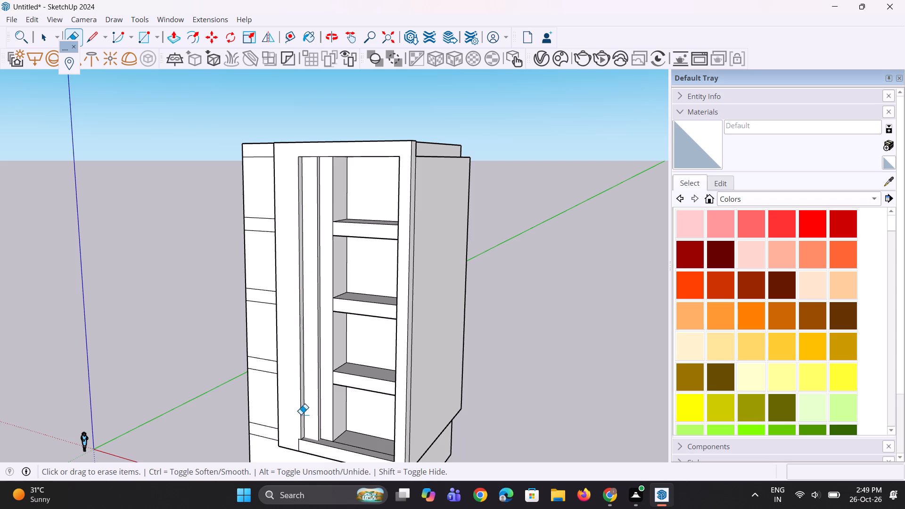
{"action": "scroll", "coordinate": [299, 438], "scroll_direction": "up", "scroll_amount": 11}
{"action": "left_click", "coordinate": [302, 437]}
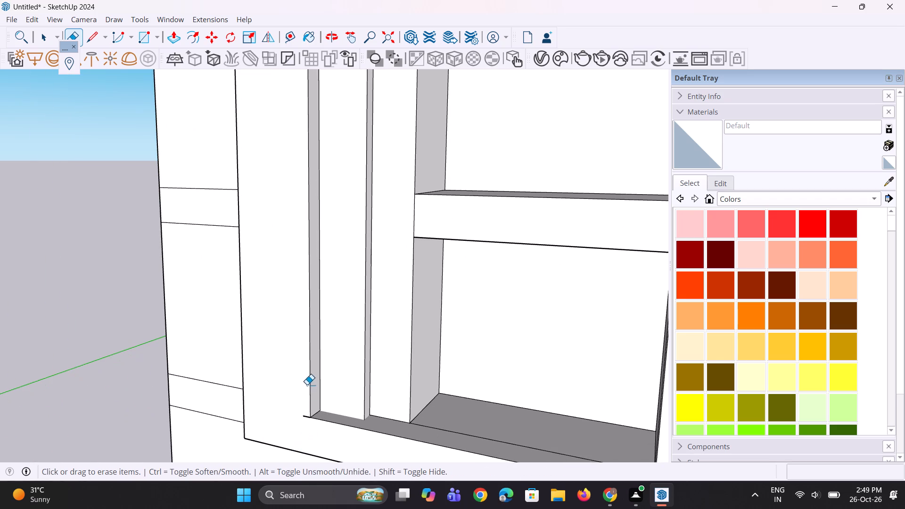
{"action": "scroll", "coordinate": [307, 385], "scroll_direction": "down", "scroll_amount": 6}
{"action": "scroll", "coordinate": [310, 398], "scroll_direction": "up", "scroll_amount": 1}
{"action": "middle_click_drag", "start_coordinate": [310, 403], "coordinate": [314, 439]}
{"action": "scroll", "coordinate": [302, 408], "scroll_direction": "up", "scroll_amount": 16}
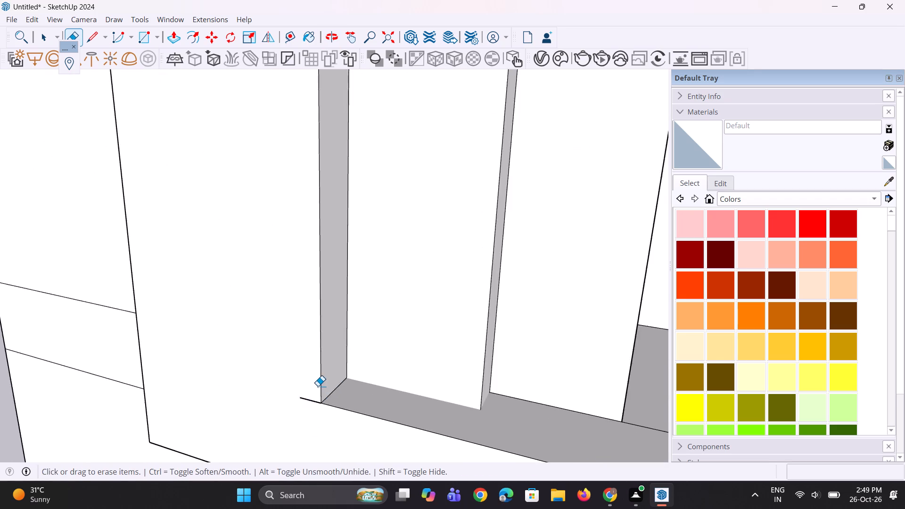
{"action": "scroll", "coordinate": [318, 386], "scroll_direction": "up", "scroll_amount": 3}
{"action": "left_click_drag", "start_coordinate": [310, 396], "coordinate": [310, 425]}
Examine the joined frame, balcony bays and outer banded facade section from several angles.
{"action": "scroll", "coordinate": [297, 419], "scroll_direction": "down", "scroll_amount": 18}
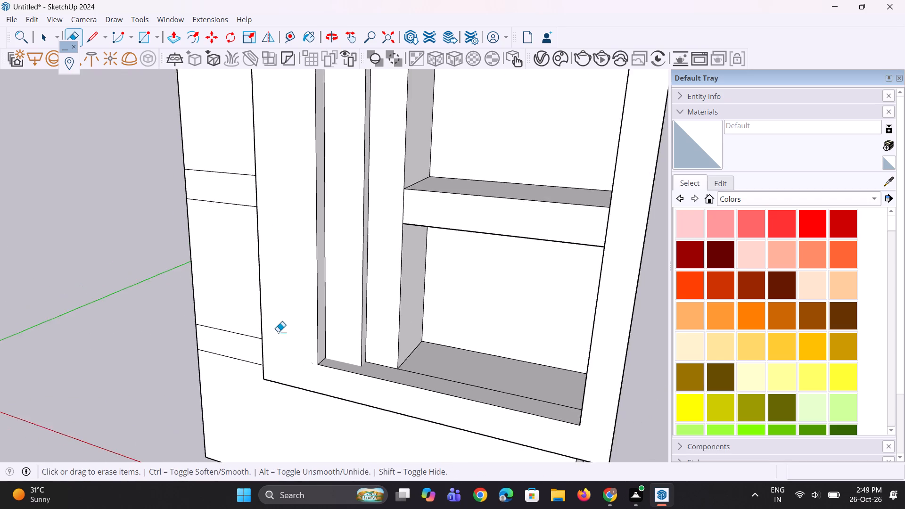
{"action": "scroll", "coordinate": [278, 332], "scroll_direction": "down", "scroll_amount": 5}
{"action": "middle_click_drag", "start_coordinate": [433, 375], "coordinate": [503, 312]}
{"action": "scroll", "coordinate": [358, 404], "scroll_direction": "down", "scroll_amount": 4}
{"action": "middle_click_drag", "start_coordinate": [404, 276], "coordinate": [373, 276]}
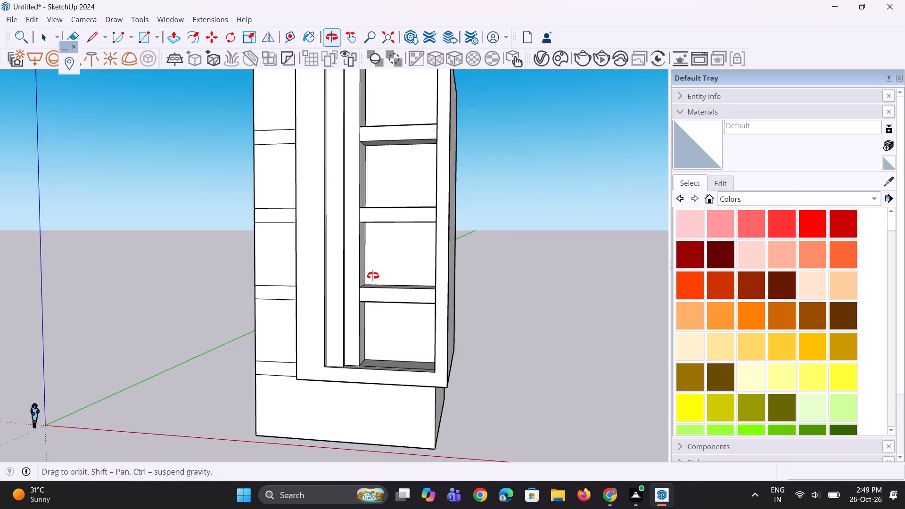
{"action": "middle_click_drag", "start_coordinate": [373, 276], "coordinate": [341, 279]}
{"action": "scroll", "coordinate": [344, 246], "scroll_direction": "up", "scroll_amount": 2}
{"action": "middle_click_drag", "start_coordinate": [444, 380], "coordinate": [440, 394]}
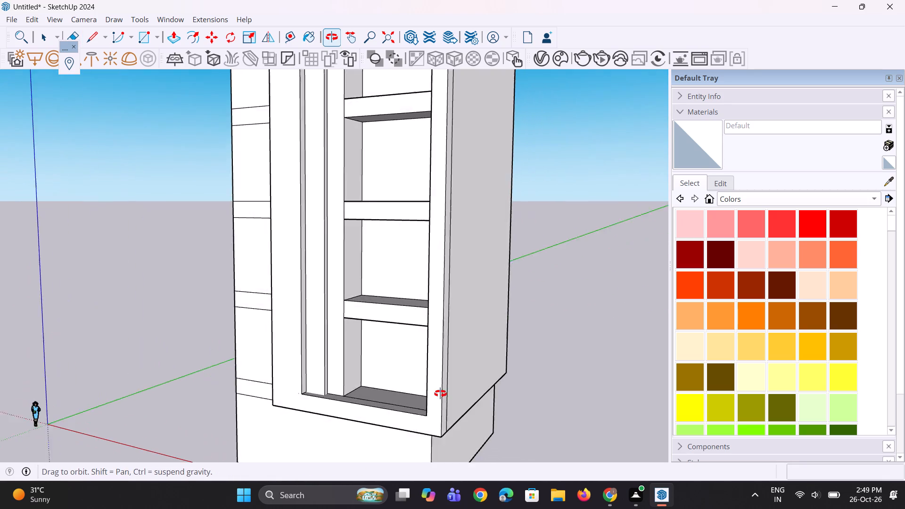
{"action": "middle_click_drag", "start_coordinate": [440, 394], "coordinate": [442, 396]}
{"action": "scroll", "coordinate": [387, 444], "scroll_direction": "down", "scroll_amount": 4}
{"action": "middle_click_drag", "start_coordinate": [413, 404], "coordinate": [437, 361]}
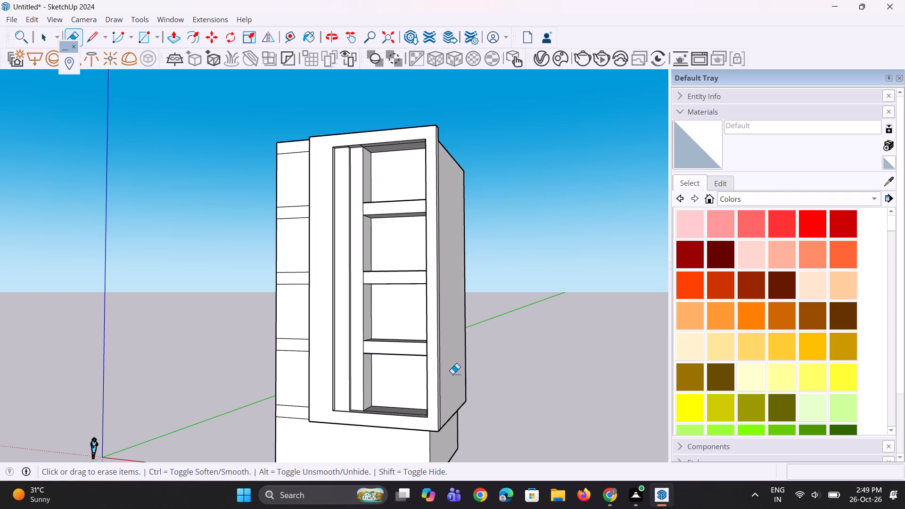
{"action": "scroll", "coordinate": [395, 388], "scroll_direction": "down", "scroll_amount": 4}
{"action": "scroll", "coordinate": [374, 418], "scroll_direction": "up", "scroll_amount": 1}
{"action": "middle_click_drag", "start_coordinate": [371, 417], "coordinate": [353, 417]}
{"action": "scroll", "coordinate": [353, 361], "scroll_direction": "up", "scroll_amount": 1}
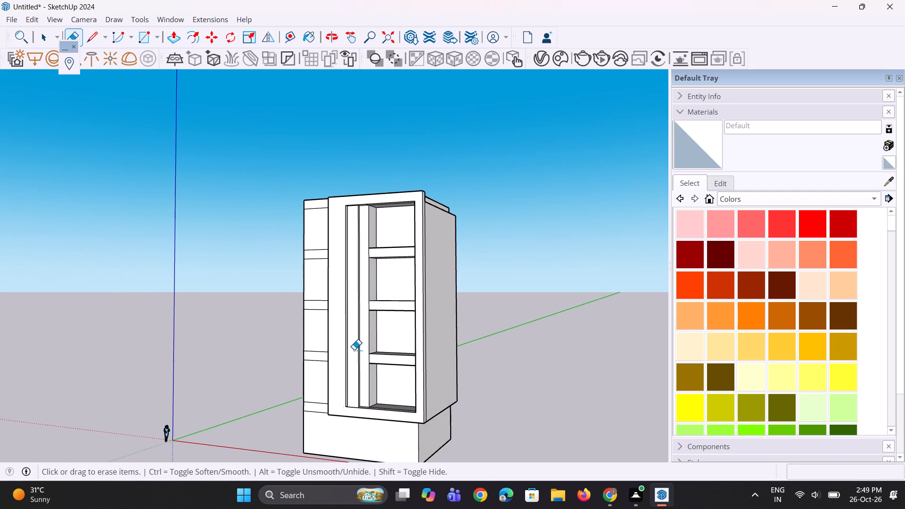
{"action": "scroll", "coordinate": [354, 350], "scroll_direction": "up", "scroll_amount": 2}
{"action": "middle_click_drag", "start_coordinate": [390, 349], "coordinate": [402, 387]}
{"action": "scroll", "coordinate": [397, 342], "scroll_direction": "down", "scroll_amount": 5}
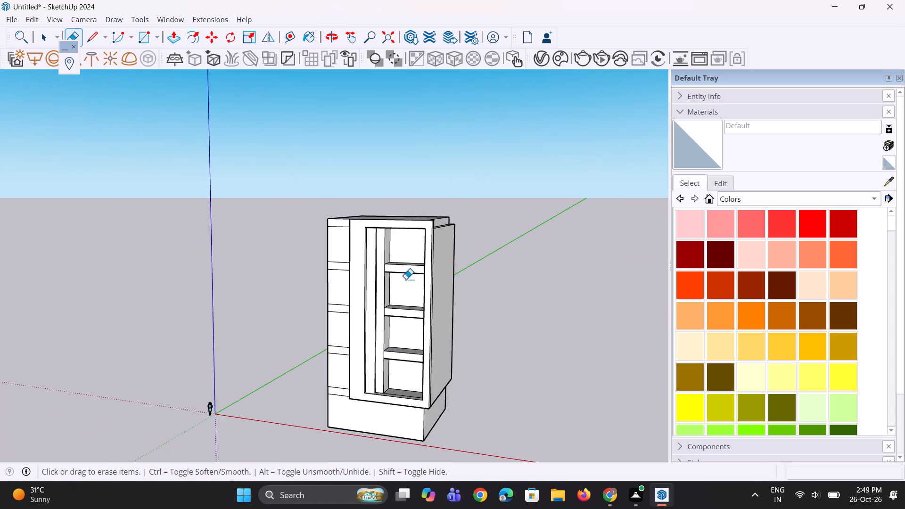
{"action": "middle_click_drag", "start_coordinate": [407, 231], "coordinate": [422, 307]}
{"action": "scroll", "coordinate": [408, 250], "scroll_direction": "up", "scroll_amount": 6}
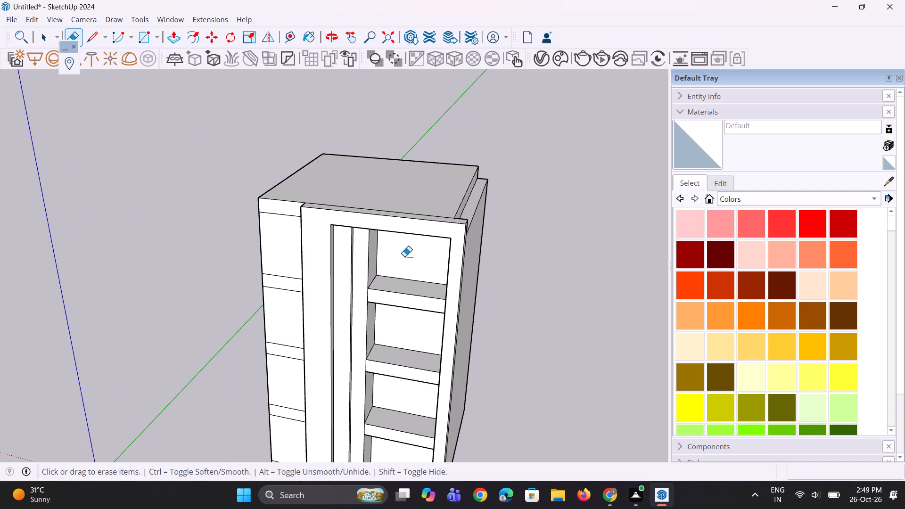
{"action": "key", "text": "space"}
{"action": "key", "text": "space"}
{"action": "key", "text": "space"}
{"action": "middle_click_drag", "start_coordinate": [371, 287], "coordinate": [370, 279]}
{"action": "scroll", "coordinate": [386, 298], "scroll_direction": "up", "scroll_amount": 3}
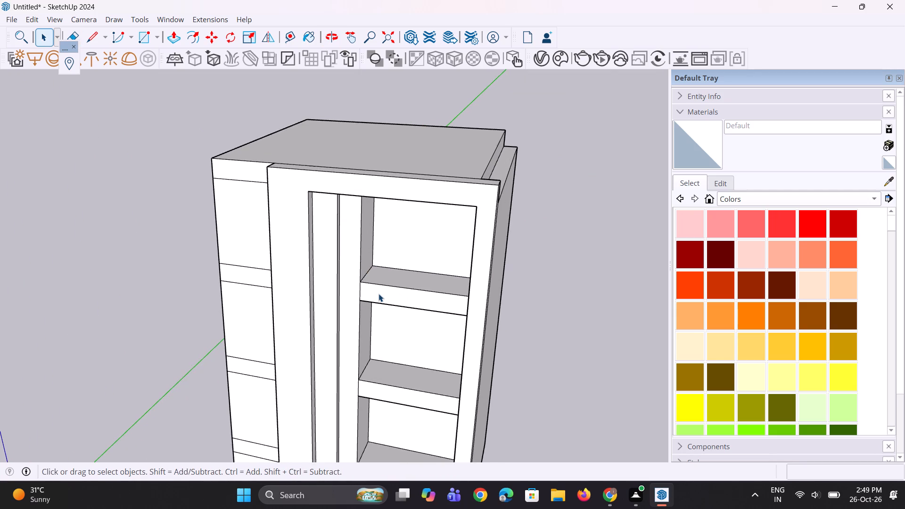
{"action": "middle_click_drag", "start_coordinate": [274, 300], "coordinate": [370, 285]}
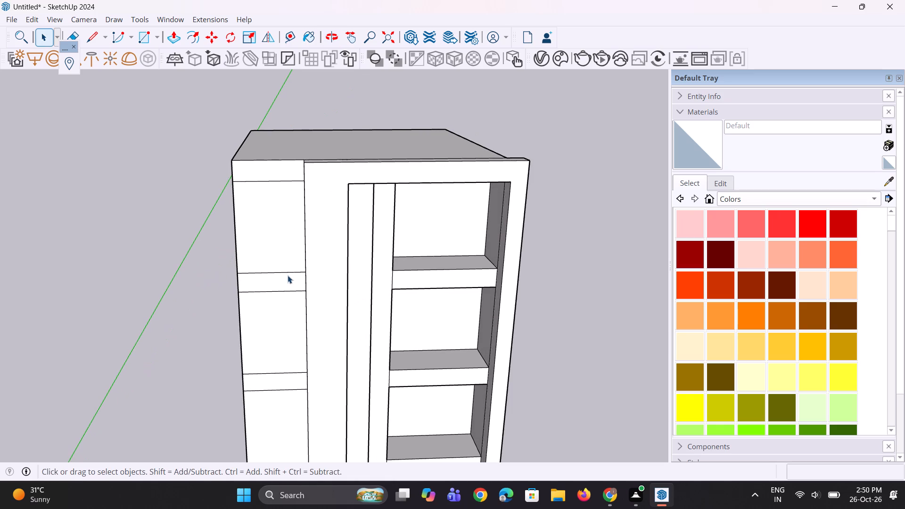
{"action": "middle_click_drag", "start_coordinate": [266, 293], "coordinate": [293, 260]}
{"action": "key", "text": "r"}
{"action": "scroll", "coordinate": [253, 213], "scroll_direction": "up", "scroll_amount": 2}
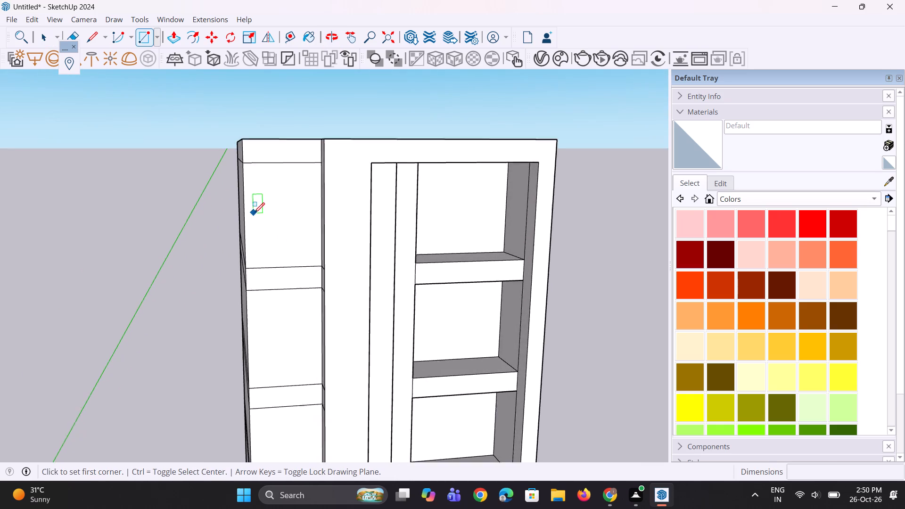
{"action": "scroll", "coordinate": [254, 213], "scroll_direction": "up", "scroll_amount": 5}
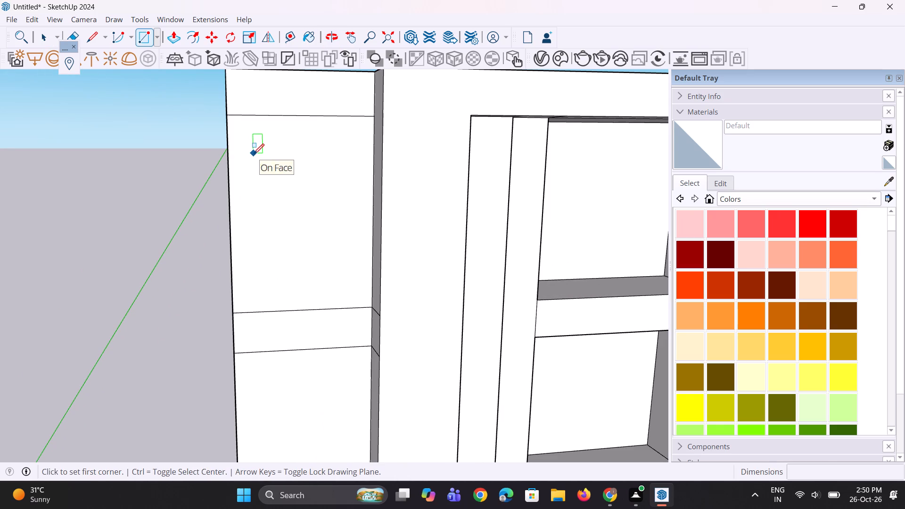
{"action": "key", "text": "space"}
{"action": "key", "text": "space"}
Raise the building's roof face 1' 9 5/8" above the projecting frame.
{"action": "scroll", "coordinate": [275, 262], "scroll_direction": "down", "scroll_amount": 3}
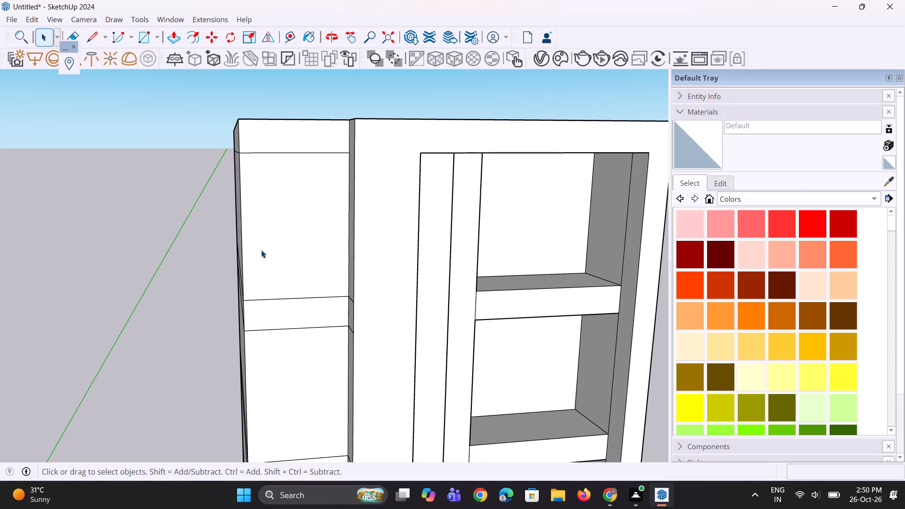
{"action": "middle_click_drag", "start_coordinate": [261, 249], "coordinate": [353, 325]}
{"action": "scroll", "coordinate": [325, 202], "scroll_direction": "up", "scroll_amount": 1}
{"action": "key", "text": "p"}
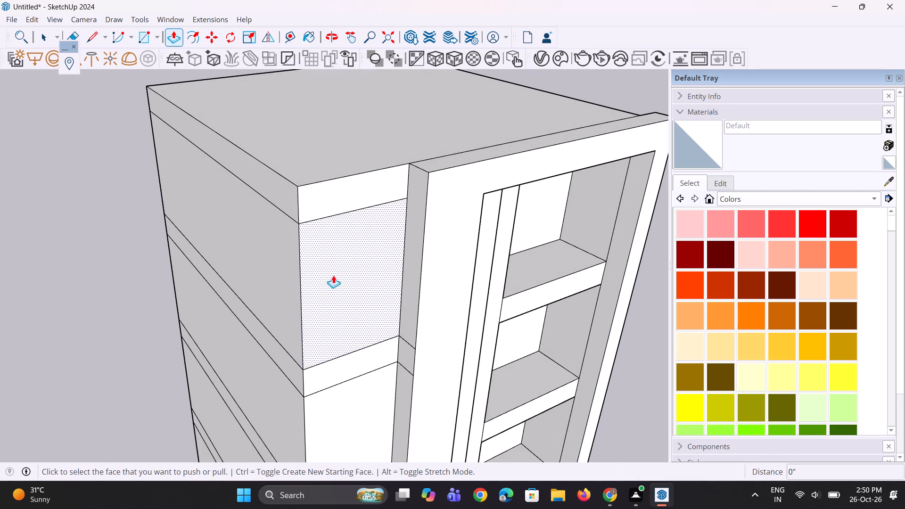
{"action": "scroll", "coordinate": [326, 300], "scroll_direction": "down", "scroll_amount": 2}
{"action": "middle_click_drag", "start_coordinate": [333, 285], "coordinate": [340, 296]}
{"action": "left_click", "coordinate": [337, 199]}
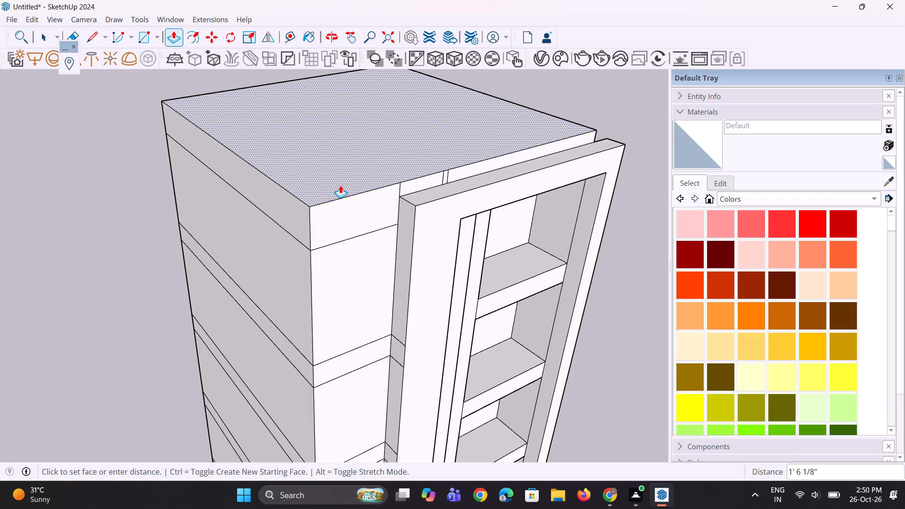
{"action": "left_click", "coordinate": [341, 182]}
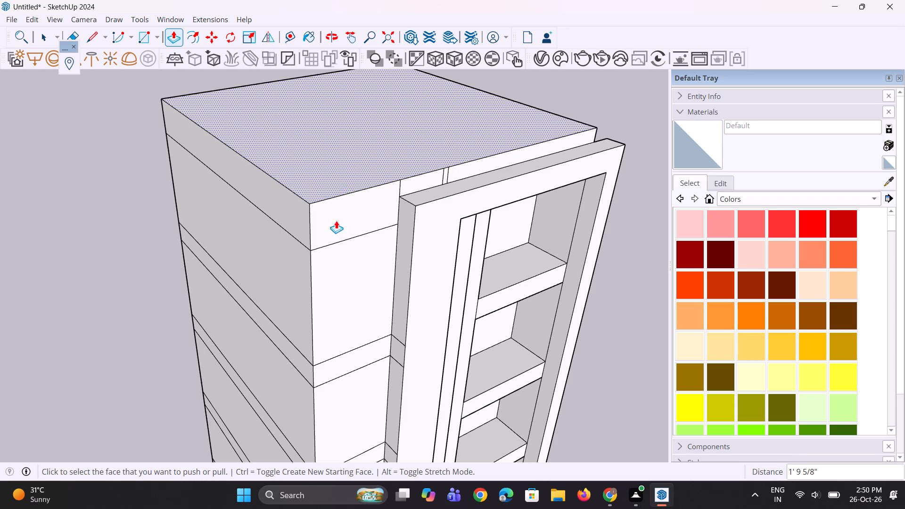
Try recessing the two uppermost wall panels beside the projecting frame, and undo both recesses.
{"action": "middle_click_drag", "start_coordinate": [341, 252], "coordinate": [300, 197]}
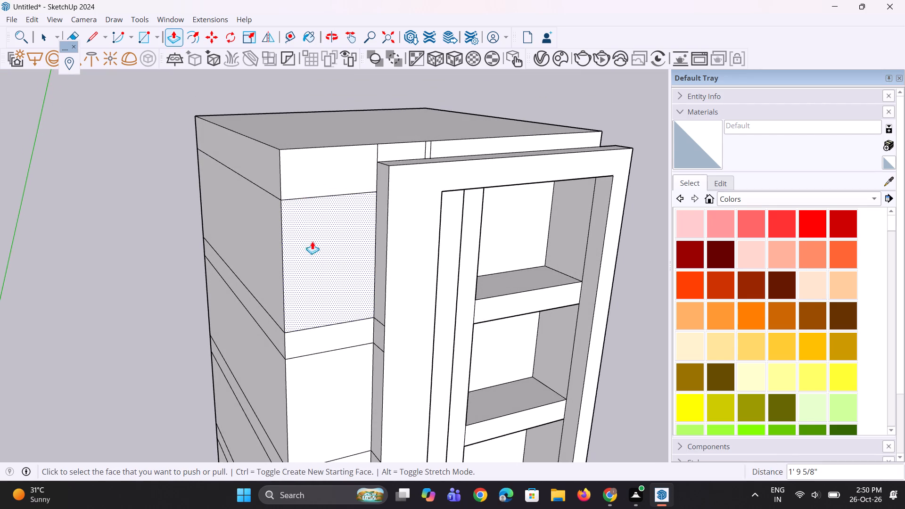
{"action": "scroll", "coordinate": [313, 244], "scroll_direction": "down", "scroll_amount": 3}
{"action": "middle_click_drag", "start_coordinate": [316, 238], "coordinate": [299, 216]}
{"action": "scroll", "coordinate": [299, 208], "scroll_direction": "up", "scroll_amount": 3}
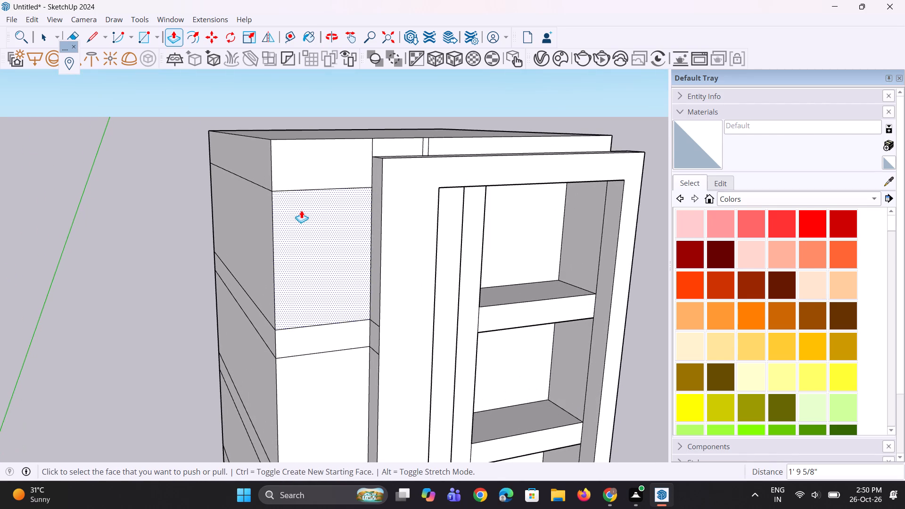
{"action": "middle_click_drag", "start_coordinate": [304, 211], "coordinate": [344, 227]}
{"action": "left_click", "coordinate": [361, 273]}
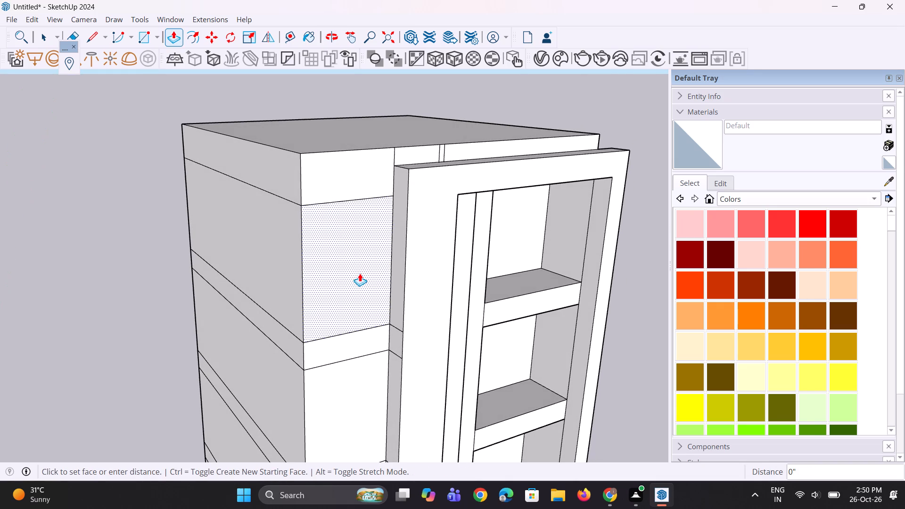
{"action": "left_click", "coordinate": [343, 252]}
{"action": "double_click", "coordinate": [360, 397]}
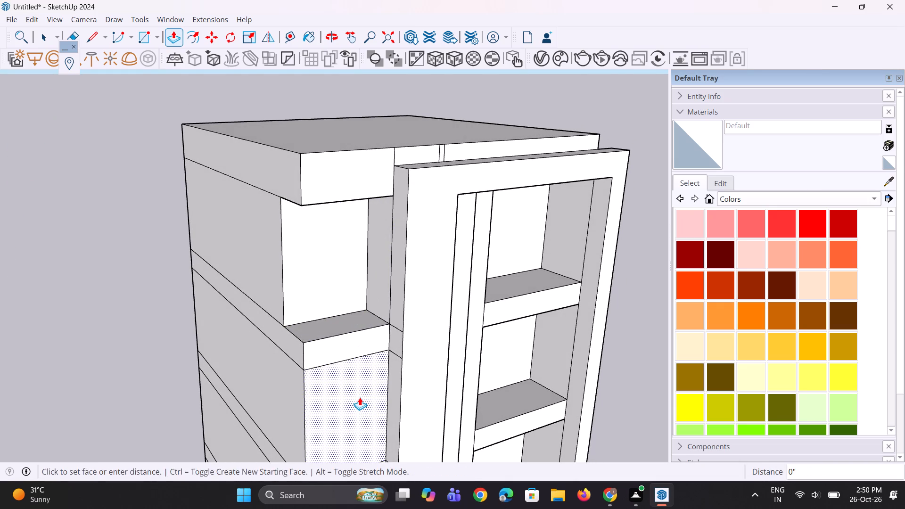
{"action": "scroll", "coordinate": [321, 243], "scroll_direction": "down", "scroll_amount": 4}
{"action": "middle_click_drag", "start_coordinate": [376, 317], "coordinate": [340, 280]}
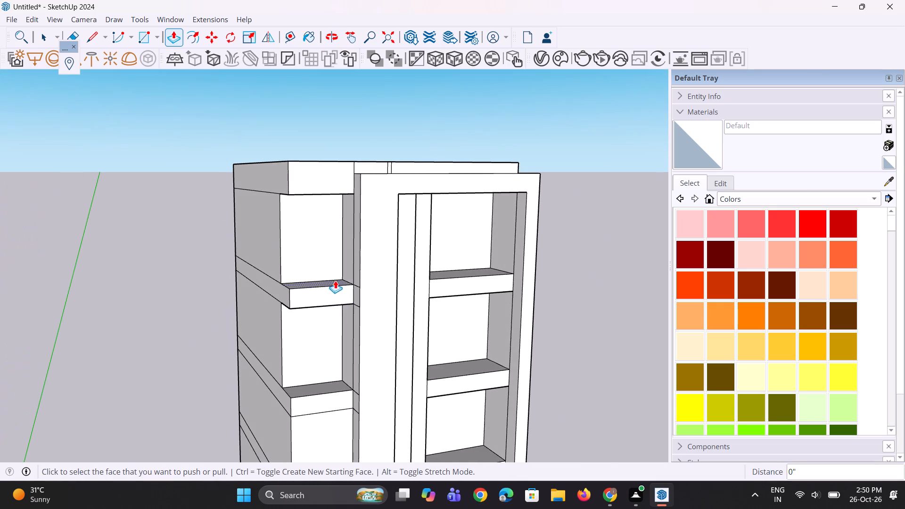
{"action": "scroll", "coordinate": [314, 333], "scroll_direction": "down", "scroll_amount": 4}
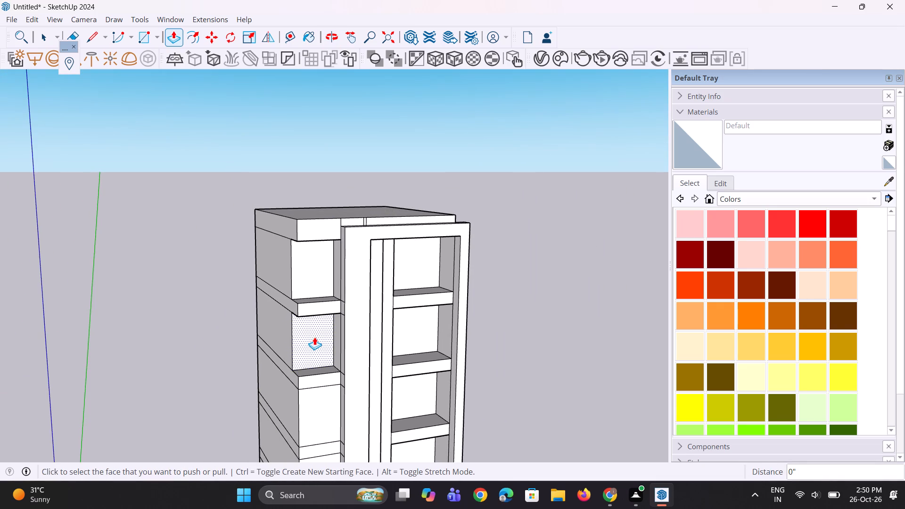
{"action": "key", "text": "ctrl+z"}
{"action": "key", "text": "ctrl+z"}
Recess the top wall panel beside the frame about 4' 11 5/16" and repeat the same depth on the three panels below.
{"action": "left_click", "coordinate": [315, 275]}
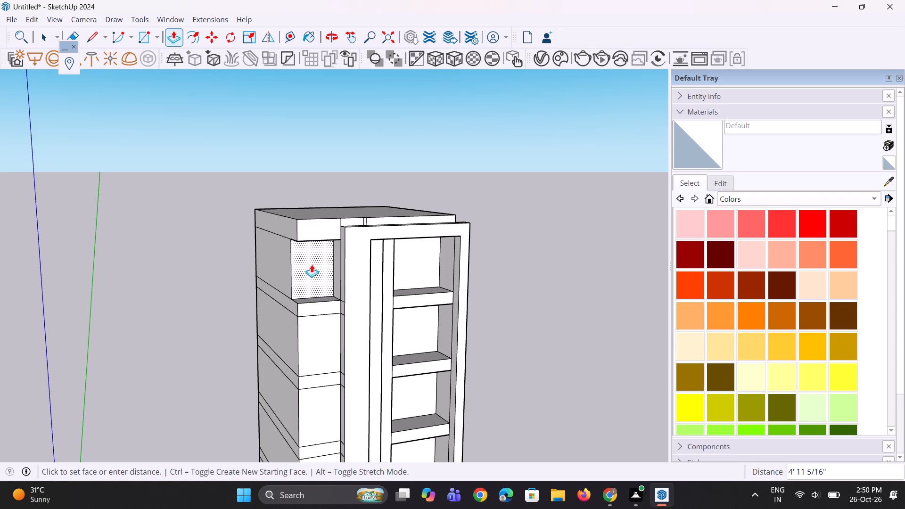
{"action": "left_click", "coordinate": [312, 264]}
{"action": "double_click", "coordinate": [320, 341]}
{"action": "double_click", "coordinate": [334, 402]}
{"action": "scroll", "coordinate": [302, 321], "scroll_direction": "down", "scroll_amount": 5}
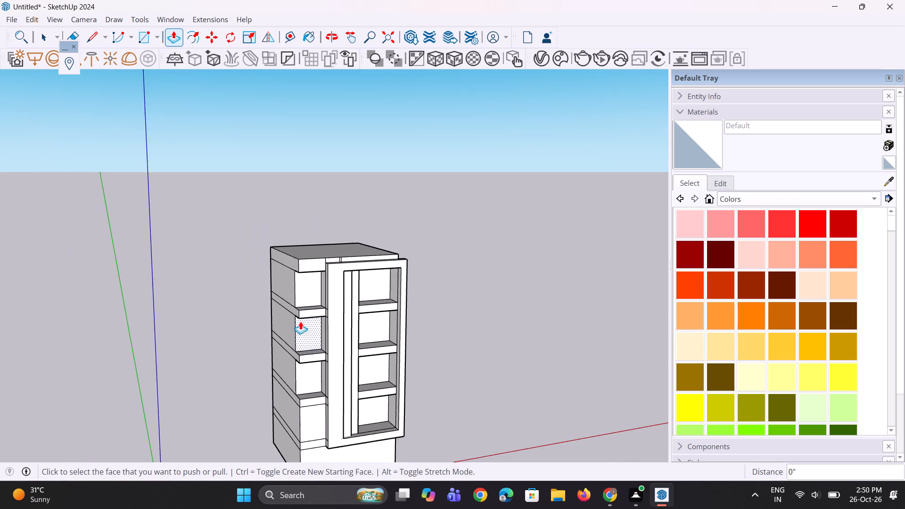
{"action": "scroll", "coordinate": [285, 425], "scroll_direction": "up", "scroll_amount": 4}
{"action": "double_click", "coordinate": [313, 425]}
{"action": "middle_click_drag", "start_coordinate": [312, 421], "coordinate": [284, 406]}
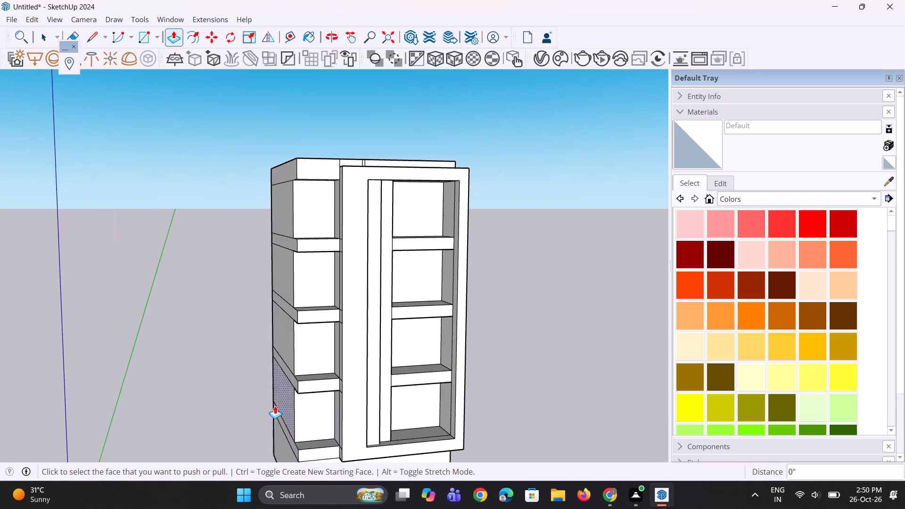
{"action": "scroll", "coordinate": [274, 411], "scroll_direction": "down", "scroll_amount": 5}
{"action": "middle_click_drag", "start_coordinate": [279, 391], "coordinate": [294, 399]}
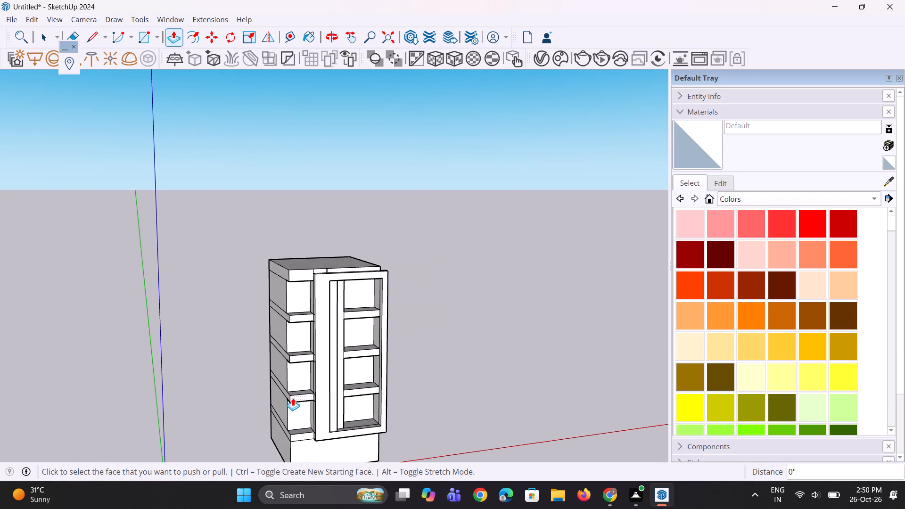
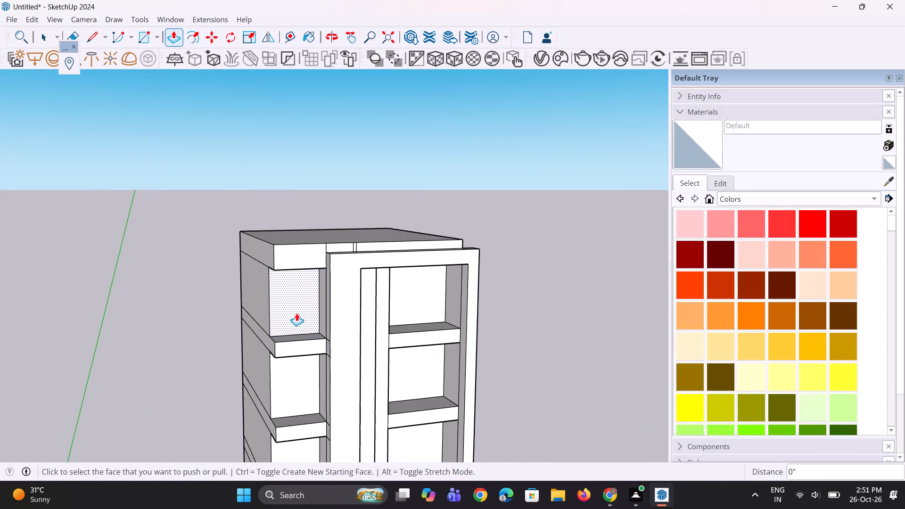
Erase the leftover dividing edges on the projecting frame's side face beside the top corner bay and the first band below it.
{"action": "middle_click_drag", "start_coordinate": [316, 347], "coordinate": [307, 343]}
{"action": "scroll", "coordinate": [307, 343], "scroll_direction": "up", "scroll_amount": 1}
{"action": "scroll", "coordinate": [317, 345], "scroll_direction": "down", "scroll_amount": 3}
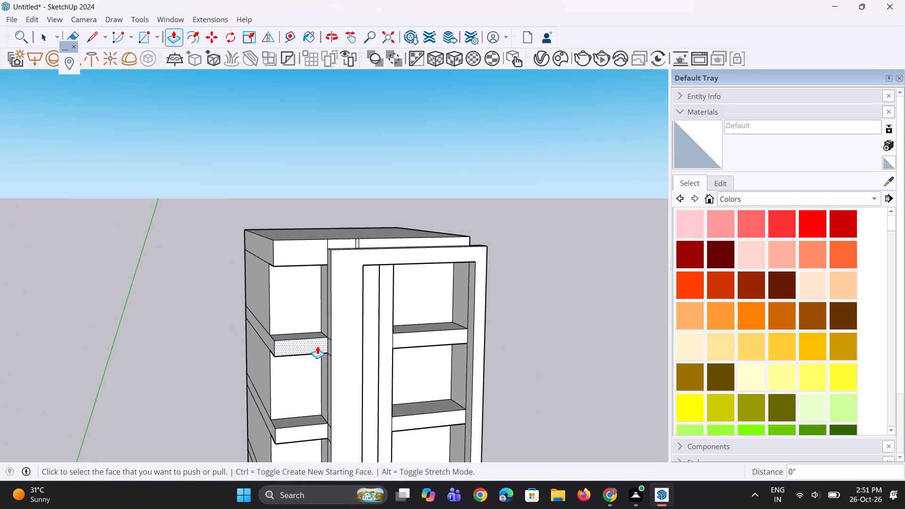
{"action": "scroll", "coordinate": [337, 296], "scroll_direction": "up", "scroll_amount": 2}
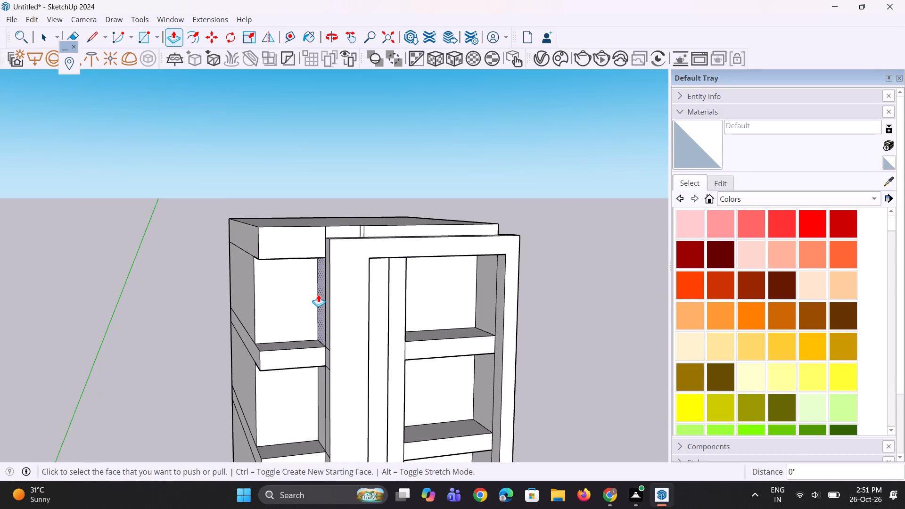
{"action": "middle_click_drag", "start_coordinate": [342, 300], "coordinate": [365, 307]}
{"action": "scroll", "coordinate": [360, 297], "scroll_direction": "up", "scroll_amount": 2}
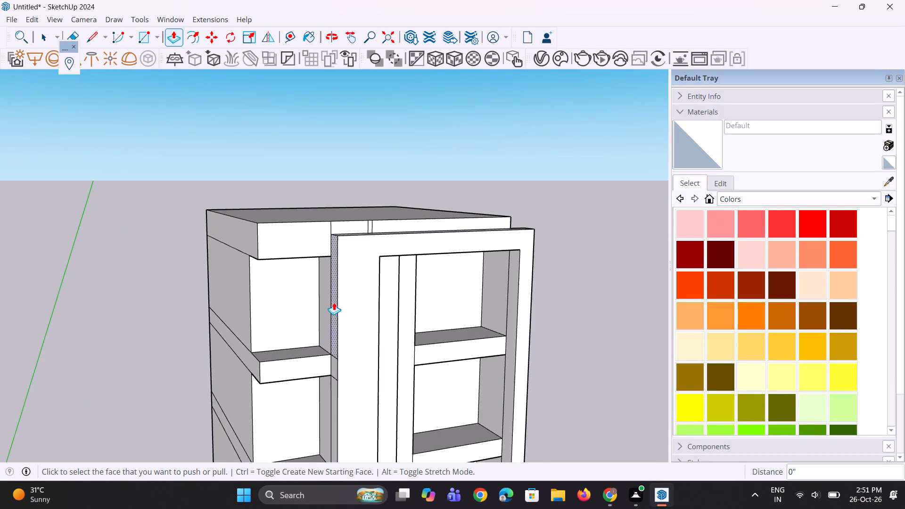
{"action": "middle_click_drag", "start_coordinate": [334, 302], "coordinate": [349, 305]}
{"action": "scroll", "coordinate": [338, 312], "scroll_direction": "up", "scroll_amount": 5}
{"action": "key", "text": "e"}
{"action": "left_click_drag", "start_coordinate": [335, 312], "coordinate": [343, 320]}
{"action": "scroll", "coordinate": [315, 260], "scroll_direction": "down", "scroll_amount": 5}
{"action": "scroll", "coordinate": [313, 373], "scroll_direction": "up", "scroll_amount": 10}
{"action": "left_click_drag", "start_coordinate": [370, 271], "coordinate": [373, 314]}
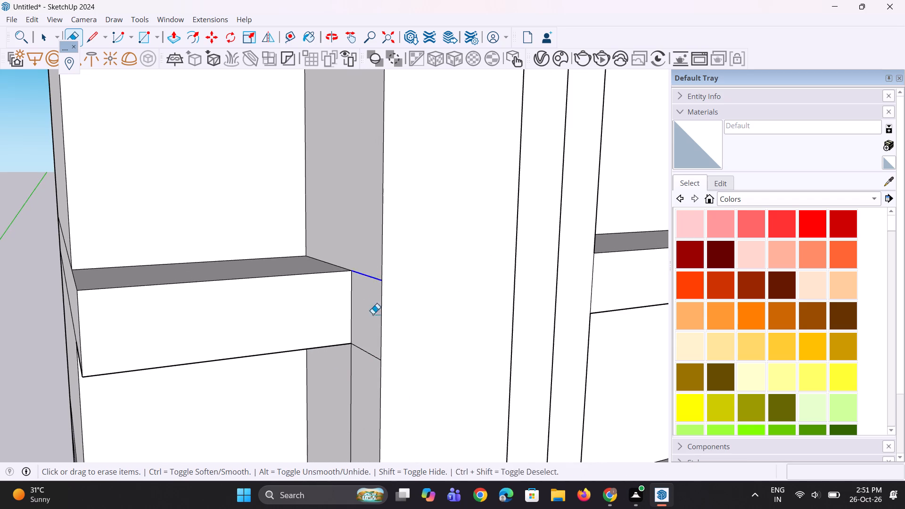
{"action": "left_click_drag", "start_coordinate": [373, 314], "coordinate": [373, 325]}
{"action": "left_click_drag", "start_coordinate": [370, 341], "coordinate": [370, 370]}
{"action": "left_click_drag", "start_coordinate": [352, 367], "coordinate": [349, 396]}
{"action": "scroll", "coordinate": [352, 279], "scroll_direction": "down", "scroll_amount": 13}
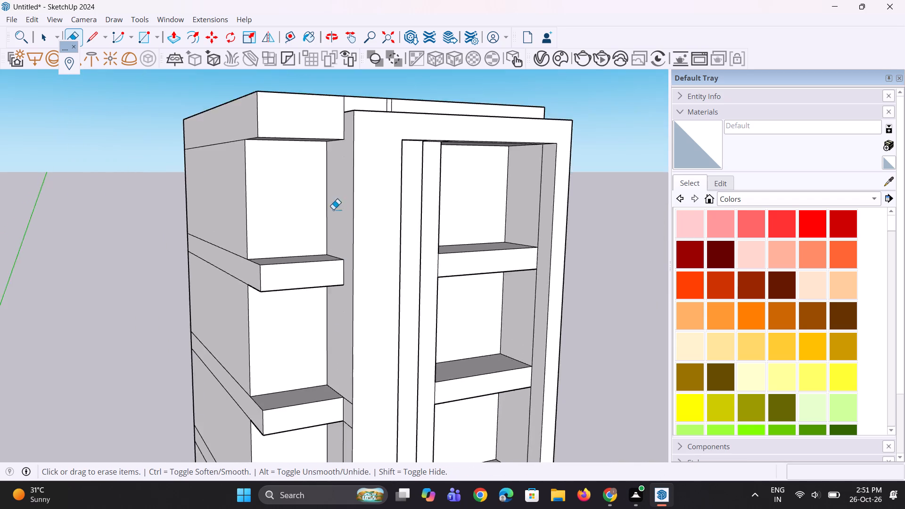
Erase the matching leftover edges on the frame's side face at the second and third bands below the top bay.
{"action": "scroll", "coordinate": [333, 209], "scroll_direction": "down", "scroll_amount": 3}
{"action": "middle_click_drag", "start_coordinate": [342, 352], "coordinate": [357, 350]}
{"action": "scroll", "coordinate": [324, 370], "scroll_direction": "up", "scroll_amount": 15}
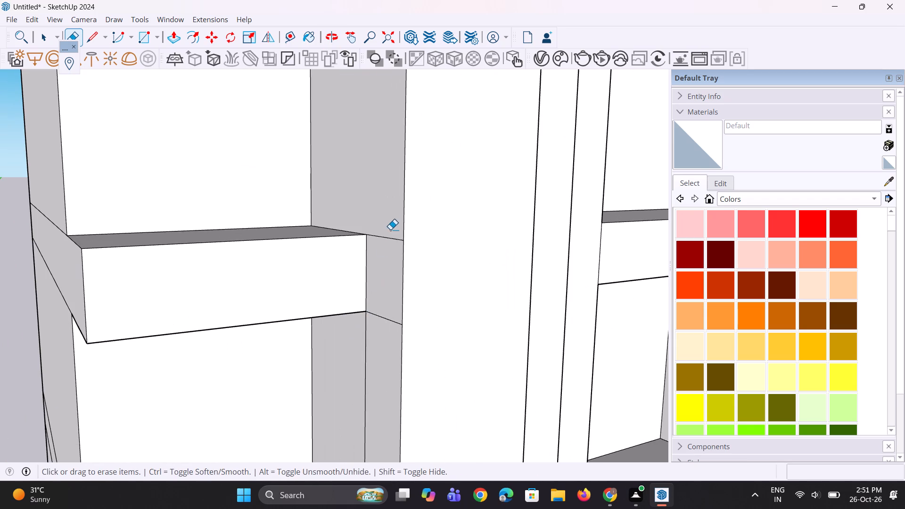
{"action": "left_click_drag", "start_coordinate": [391, 227], "coordinate": [395, 275]}
{"action": "left_click_drag", "start_coordinate": [388, 304], "coordinate": [391, 348]}
{"action": "left_click_drag", "start_coordinate": [367, 345], "coordinate": [365, 369]}
{"action": "scroll", "coordinate": [356, 289], "scroll_direction": "down", "scroll_amount": 8}
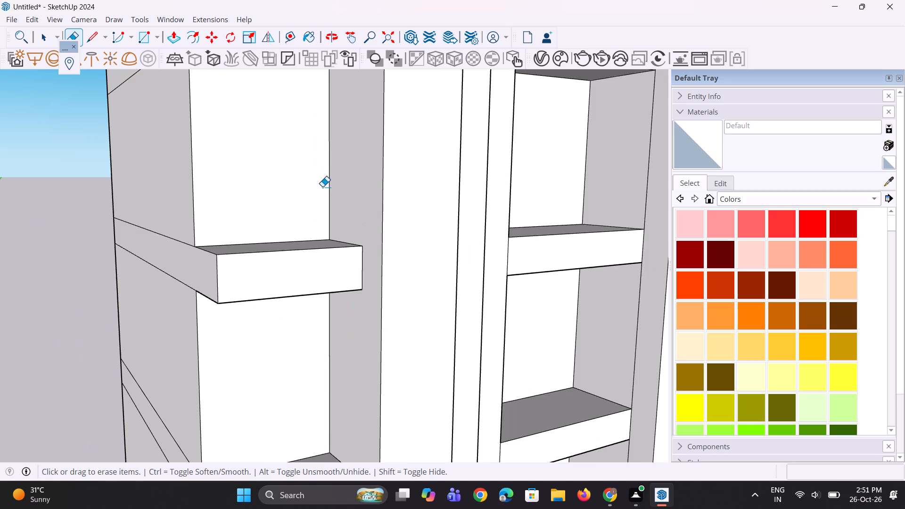
{"action": "scroll", "coordinate": [322, 187], "scroll_direction": "down", "scroll_amount": 3}
{"action": "scroll", "coordinate": [298, 254], "scroll_direction": "down", "scroll_amount": 5}
{"action": "middle_click_drag", "start_coordinate": [327, 364], "coordinate": [359, 346]}
{"action": "scroll", "coordinate": [342, 363], "scroll_direction": "up", "scroll_amount": 9}
{"action": "left_click_drag", "start_coordinate": [334, 356], "coordinate": [347, 370]}
{"action": "scroll", "coordinate": [335, 307], "scroll_direction": "up", "scroll_amount": 8}
{"action": "left_click_drag", "start_coordinate": [352, 206], "coordinate": [353, 242]}
{"action": "left_click_drag", "start_coordinate": [353, 303], "coordinate": [364, 333]}
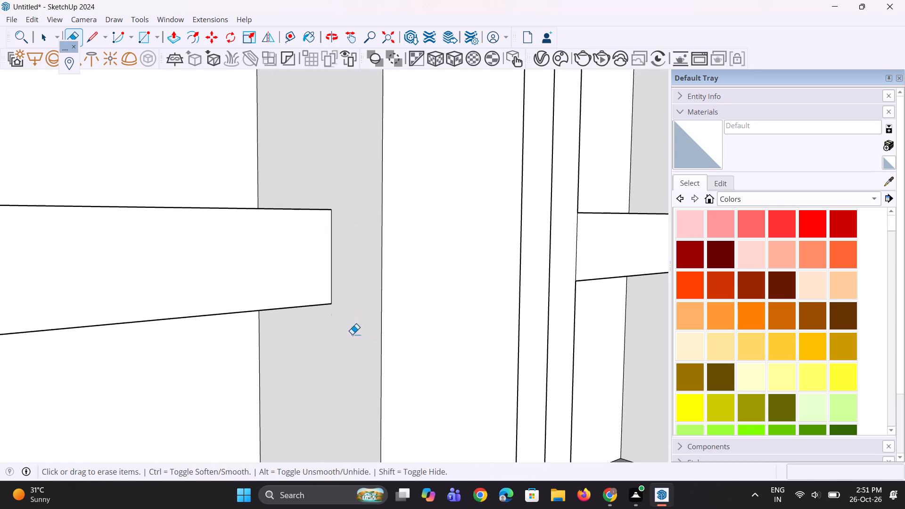
{"action": "scroll", "coordinate": [337, 342], "scroll_direction": "down", "scroll_amount": 18}
Examine the lowest balcony bay, its floor edges and the whole framed facade from several angles.
{"action": "middle_click_drag", "start_coordinate": [319, 361], "coordinate": [292, 399]}
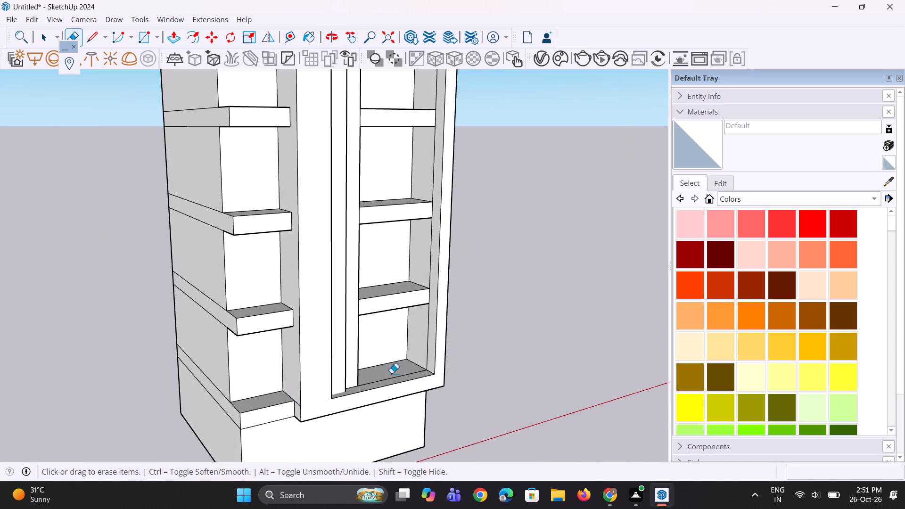
{"action": "scroll", "coordinate": [392, 373], "scroll_direction": "up", "scroll_amount": 8}
{"action": "middle_click_drag", "start_coordinate": [398, 382], "coordinate": [378, 385]}
{"action": "scroll", "coordinate": [378, 387], "scroll_direction": "up", "scroll_amount": 1}
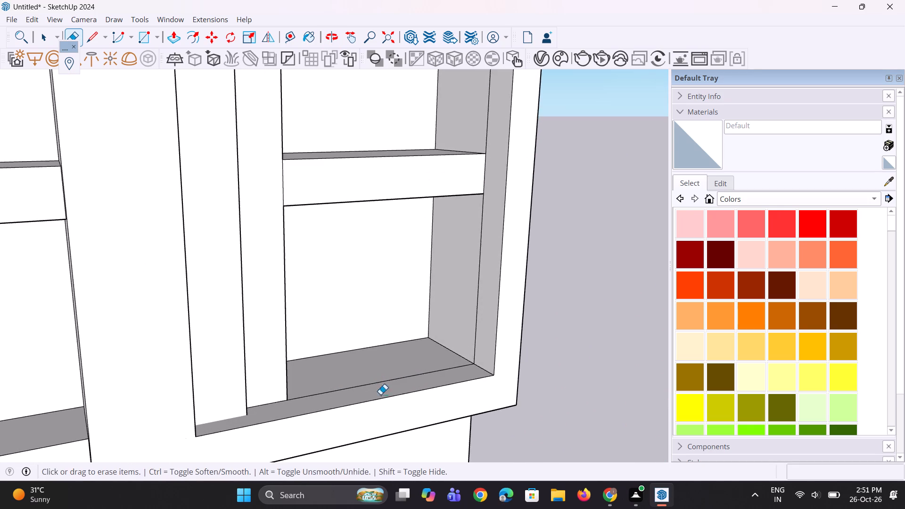
{"action": "scroll", "coordinate": [388, 421], "scroll_direction": "down", "scroll_amount": 12}
{"action": "middle_click_drag", "start_coordinate": [393, 375], "coordinate": [377, 406]}
{"action": "scroll", "coordinate": [373, 372], "scroll_direction": "up", "scroll_amount": 3}
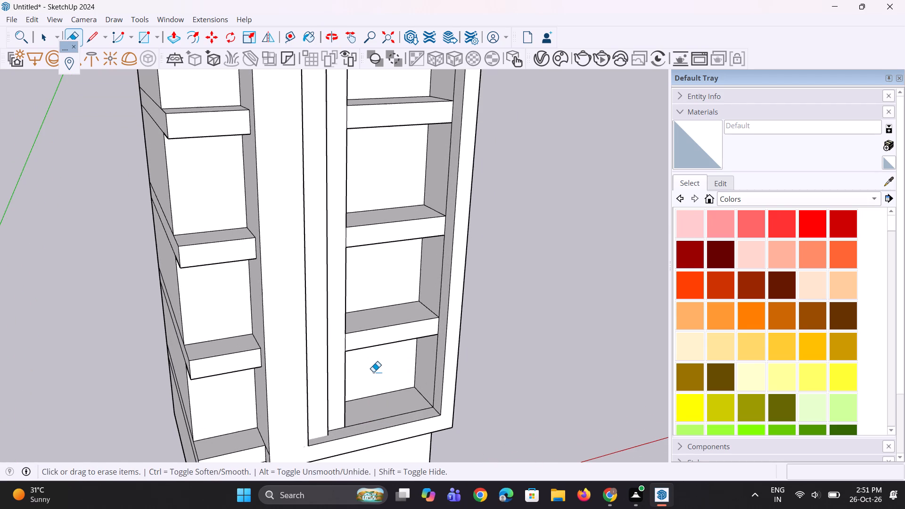
{"action": "key", "text": "space"}
{"action": "key", "text": "space"}
{"action": "scroll", "coordinate": [382, 403], "scroll_direction": "down", "scroll_amount": 3}
{"action": "middle_click_drag", "start_coordinate": [355, 385], "coordinate": [350, 369]}
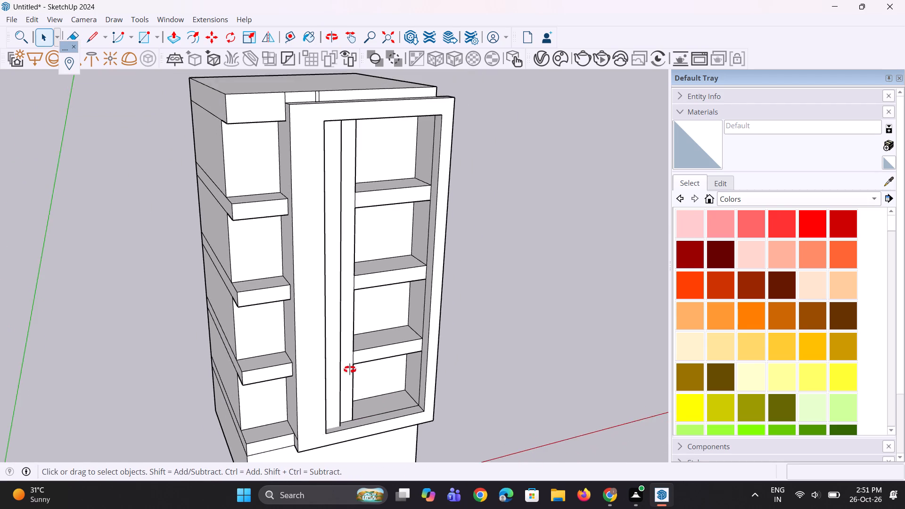
{"action": "middle_click_drag", "start_coordinate": [350, 369], "coordinate": [346, 361]}
Draw a window rectangle about 8' high by 7' wide on the recessed top wall panel beside the frame.
{"action": "scroll", "coordinate": [289, 187], "scroll_direction": "up", "scroll_amount": 3}
{"action": "middle_click_drag", "start_coordinate": [285, 167], "coordinate": [270, 165]}
{"action": "scroll", "coordinate": [263, 151], "scroll_direction": "up", "scroll_amount": 3}
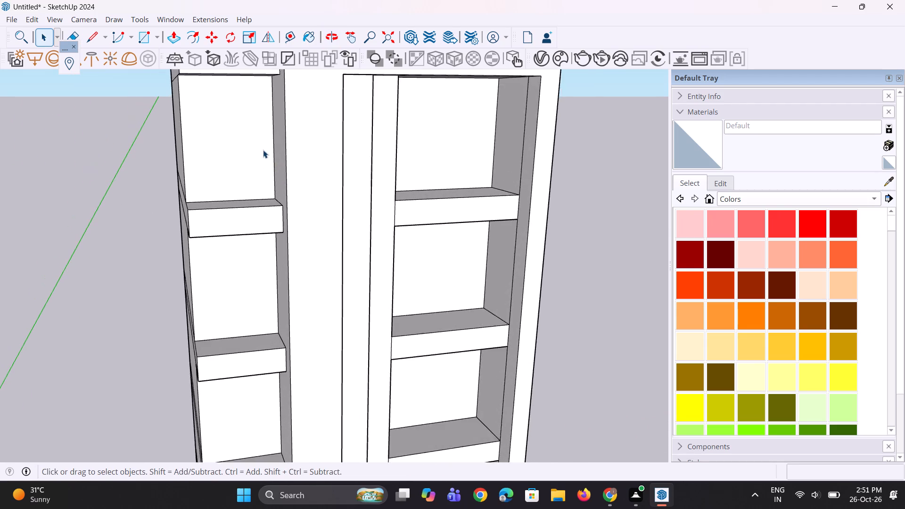
{"action": "key", "text": "r"}
{"action": "middle_click_drag", "start_coordinate": [254, 159], "coordinate": [234, 155]}
{"action": "scroll", "coordinate": [283, 204], "scroll_direction": "down", "scroll_amount": 5}
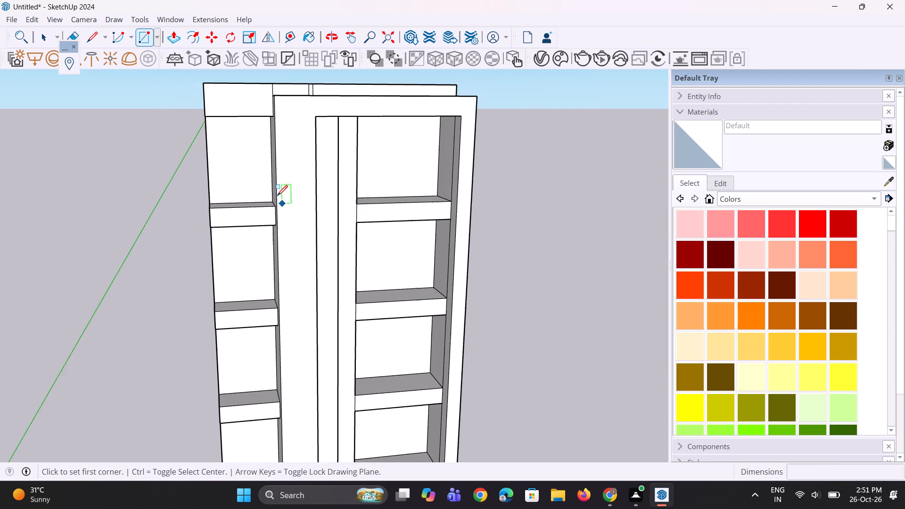
{"action": "scroll", "coordinate": [228, 125], "scroll_direction": "up", "scroll_amount": 6}
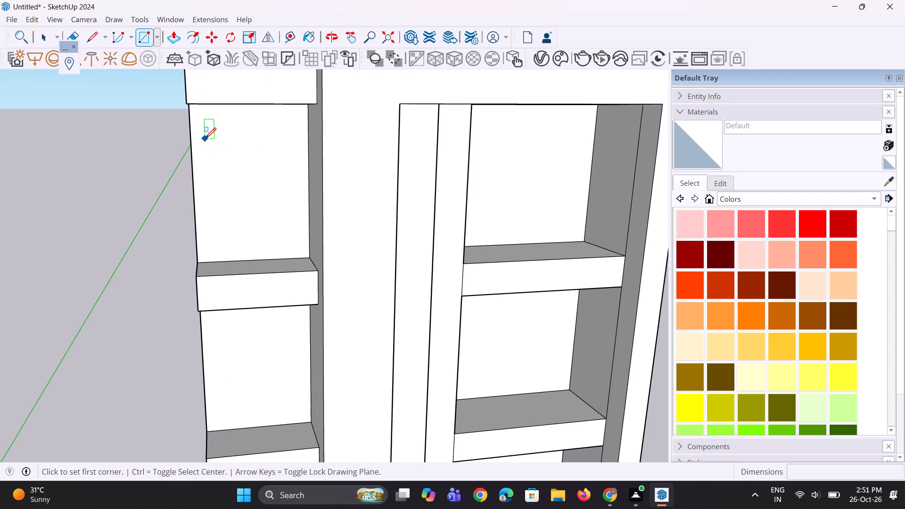
{"action": "left_click_drag", "start_coordinate": [208, 135], "coordinate": [208, 139]}
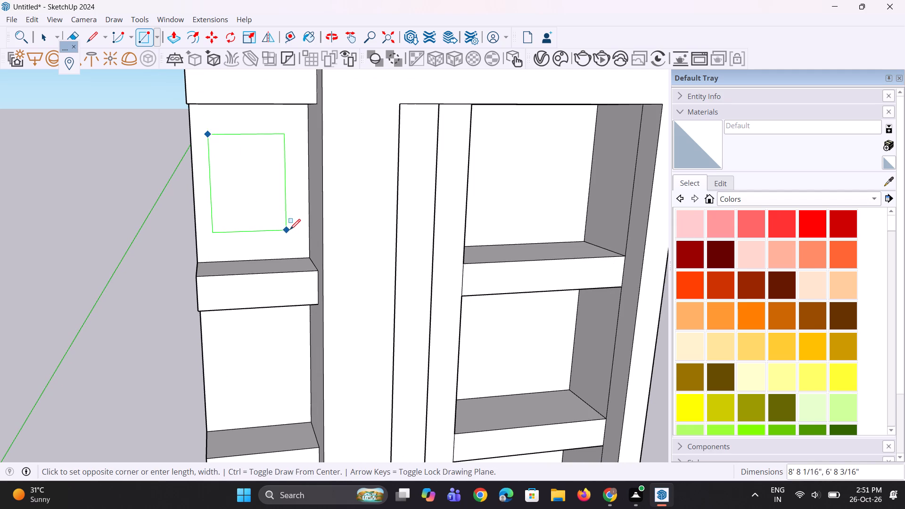
{"action": "left_click", "coordinate": [296, 227]}
Copy the window rectangle vertically onto the three recessed wall panels below, placing the lowest copy about 51' 2 3/4" down.
{"action": "middle_click_drag", "start_coordinate": [260, 245], "coordinate": [282, 177]}
{"action": "key", "text": "space"}
{"action": "key", "text": "space"}
{"action": "left_click", "coordinate": [269, 159]}
{"action": "key", "text": "m"}
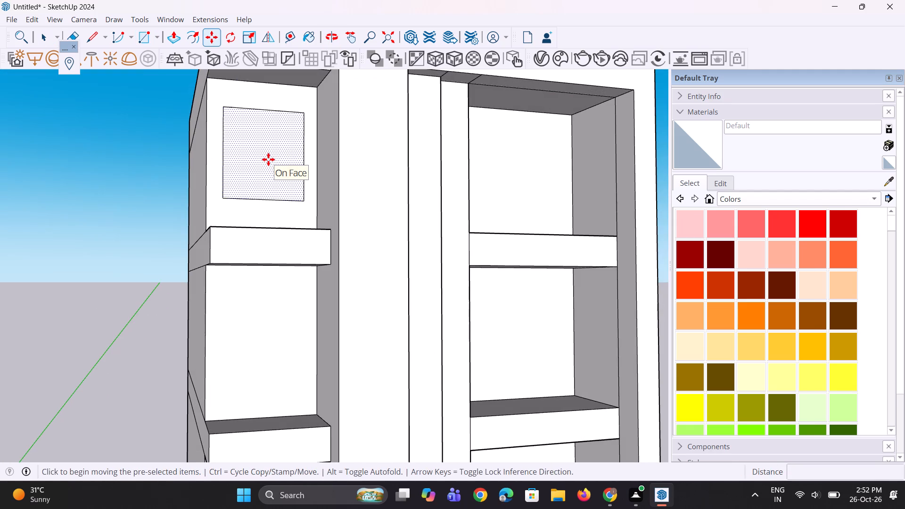
{"action": "left_click", "coordinate": [268, 159]}
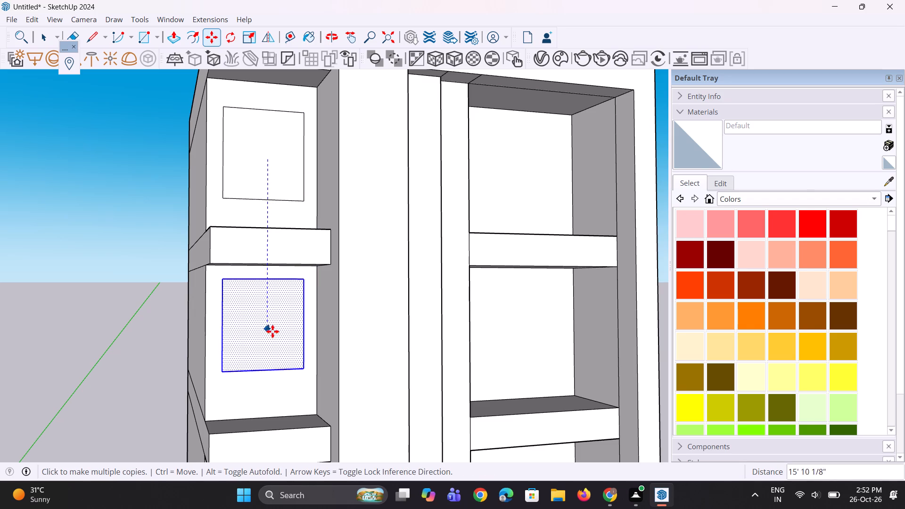
{"action": "left_click", "coordinate": [272, 335]}
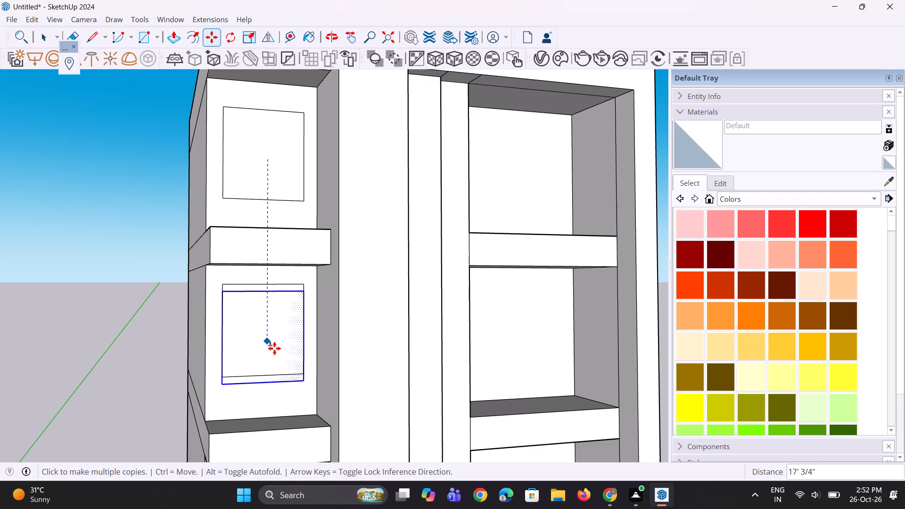
{"action": "scroll", "coordinate": [274, 348], "scroll_direction": "down", "scroll_amount": 10}
{"action": "scroll", "coordinate": [276, 422], "scroll_direction": "up", "scroll_amount": 3}
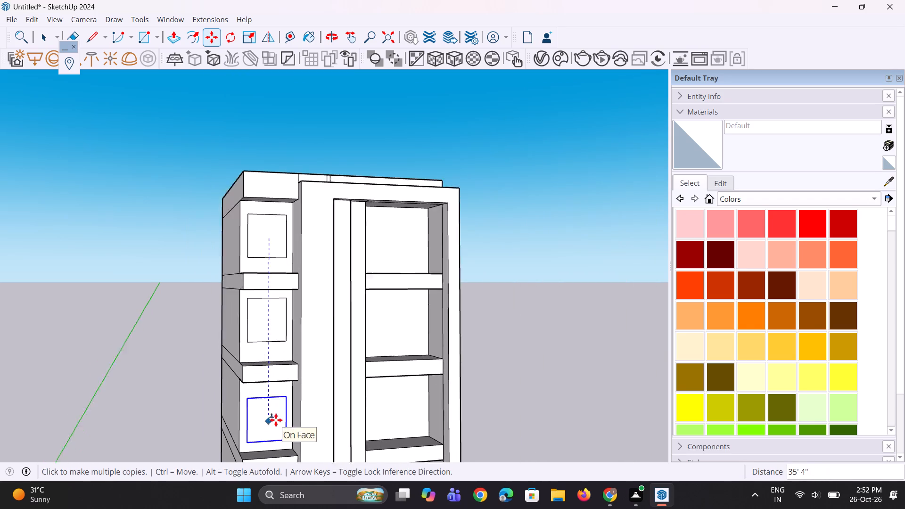
{"action": "left_click", "coordinate": [272, 410]}
{"action": "scroll", "coordinate": [260, 246], "scroll_direction": "down", "scroll_amount": 2}
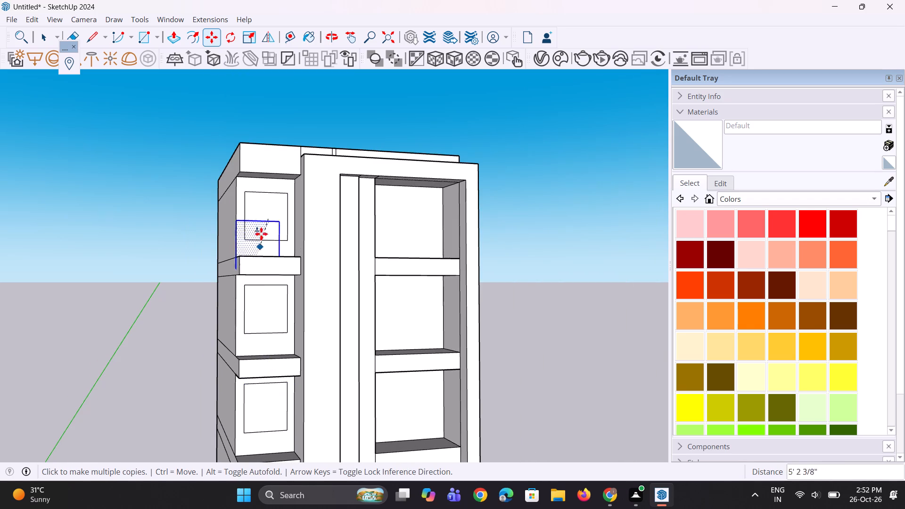
{"action": "scroll", "coordinate": [261, 234], "scroll_direction": "down", "scroll_amount": 7}
{"action": "scroll", "coordinate": [269, 339], "scroll_direction": "up", "scroll_amount": 8}
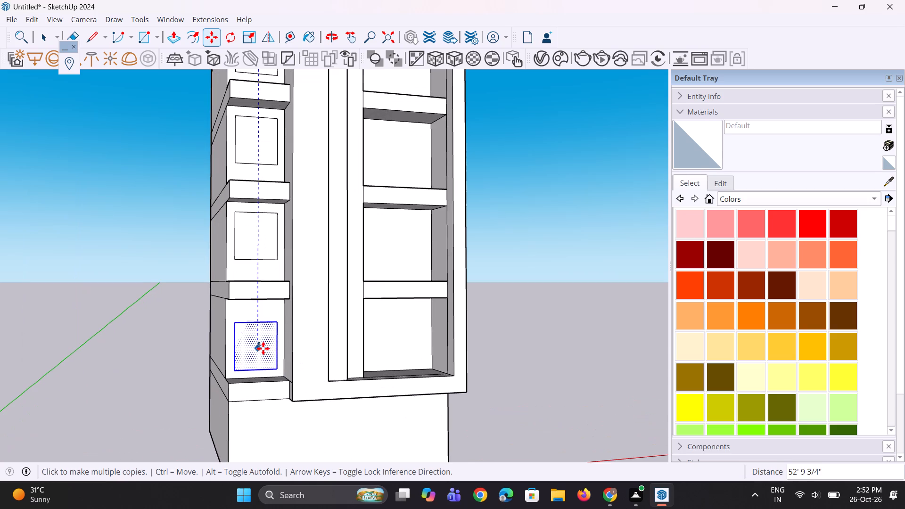
{"action": "left_click", "coordinate": [263, 340]}
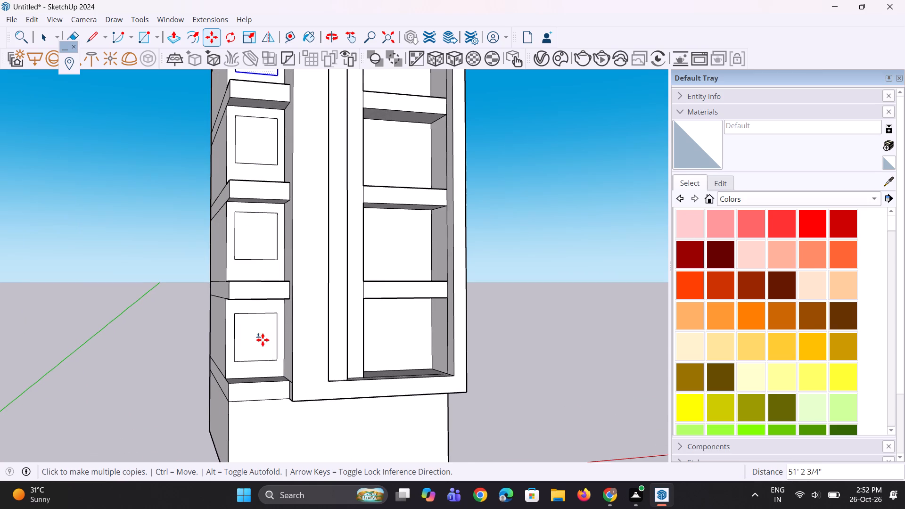
{"action": "key", "text": "space"}
{"action": "key", "text": "space"}
{"action": "scroll", "coordinate": [254, 381], "scroll_direction": "down", "scroll_amount": 4}
{"action": "key", "text": "space"}
{"action": "key", "text": "space"}
{"action": "scroll", "coordinate": [277, 421], "scroll_direction": "down", "scroll_amount": 4}
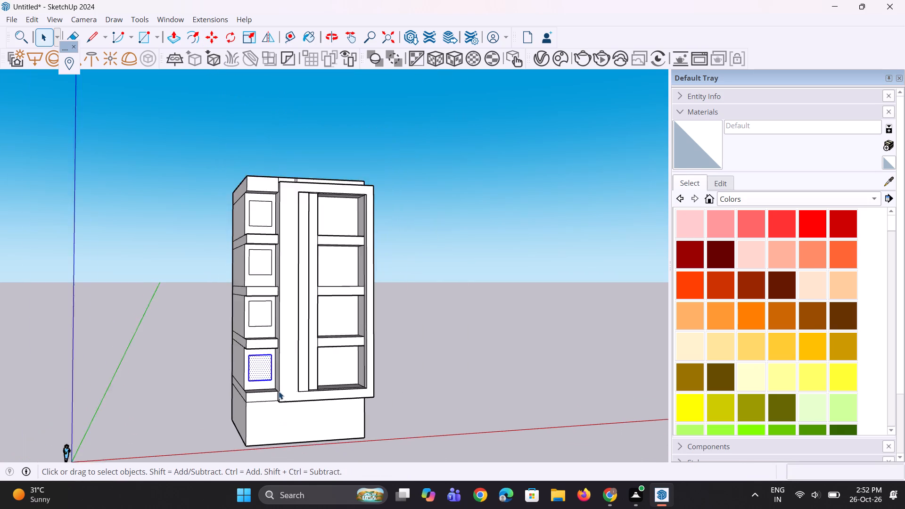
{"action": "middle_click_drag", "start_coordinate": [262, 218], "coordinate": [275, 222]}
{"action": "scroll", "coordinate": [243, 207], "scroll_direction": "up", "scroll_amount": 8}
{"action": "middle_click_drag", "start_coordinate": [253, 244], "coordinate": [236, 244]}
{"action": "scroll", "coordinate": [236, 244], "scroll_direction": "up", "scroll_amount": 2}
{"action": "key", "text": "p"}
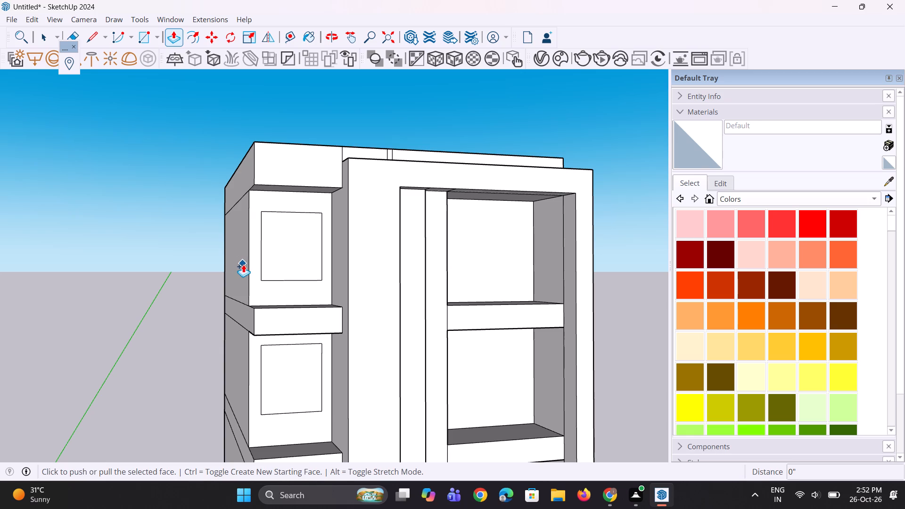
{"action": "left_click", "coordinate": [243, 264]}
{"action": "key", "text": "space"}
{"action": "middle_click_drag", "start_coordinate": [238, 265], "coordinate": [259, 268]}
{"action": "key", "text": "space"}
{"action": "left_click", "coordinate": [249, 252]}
Copy the top bay's vertical corner edge 1' 10" along the side wall to mark off a narrow strip.
{"action": "scroll", "coordinate": [248, 254], "scroll_direction": "up", "scroll_amount": 3}
{"action": "middle_click_drag", "start_coordinate": [247, 261], "coordinate": [302, 276]}
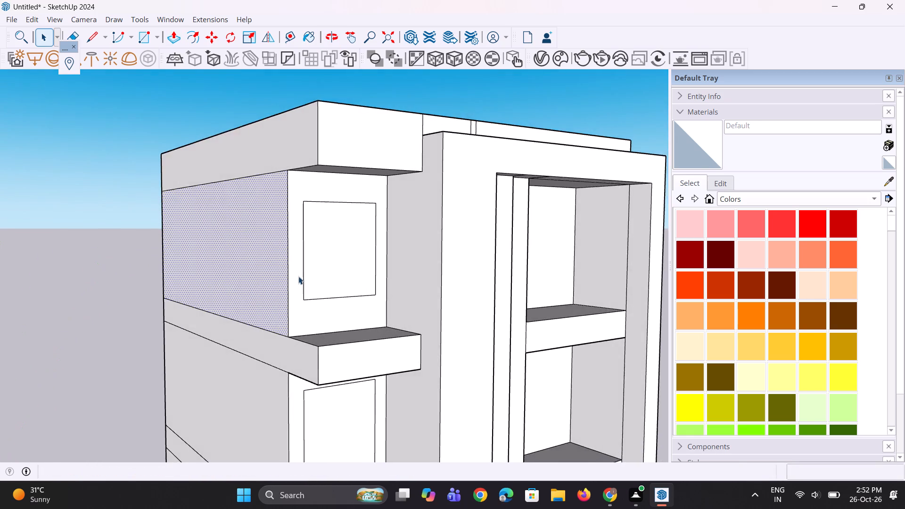
{"action": "scroll", "coordinate": [295, 276], "scroll_direction": "down", "scroll_amount": 3}
{"action": "scroll", "coordinate": [289, 267], "scroll_direction": "up", "scroll_amount": 2}
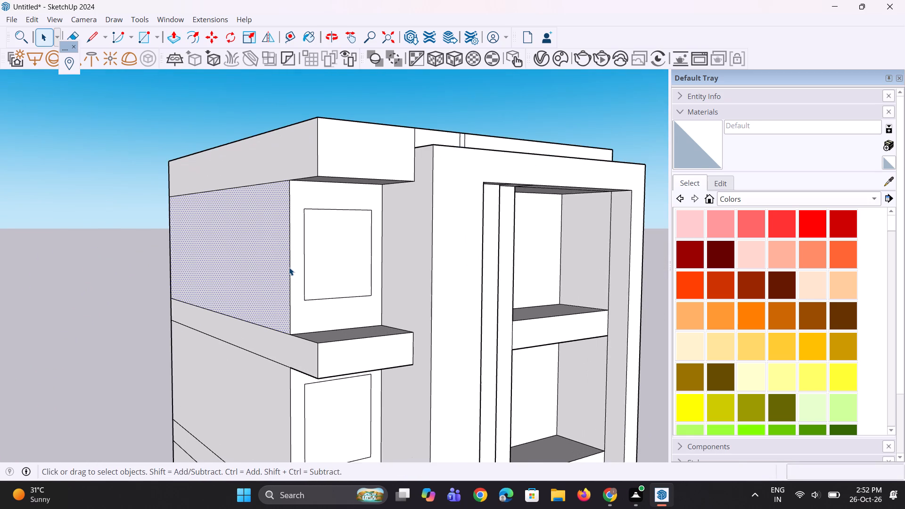
{"action": "scroll", "coordinate": [295, 266], "scroll_direction": "up", "scroll_amount": 1}
{"action": "left_click", "coordinate": [290, 255]}
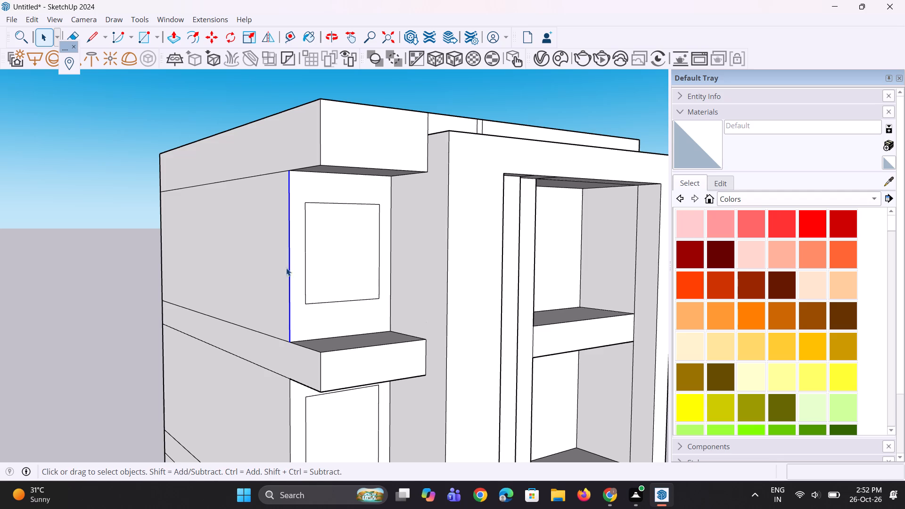
{"action": "key", "text": "m"}
{"action": "middle_click_drag", "start_coordinate": [285, 308], "coordinate": [363, 315]}
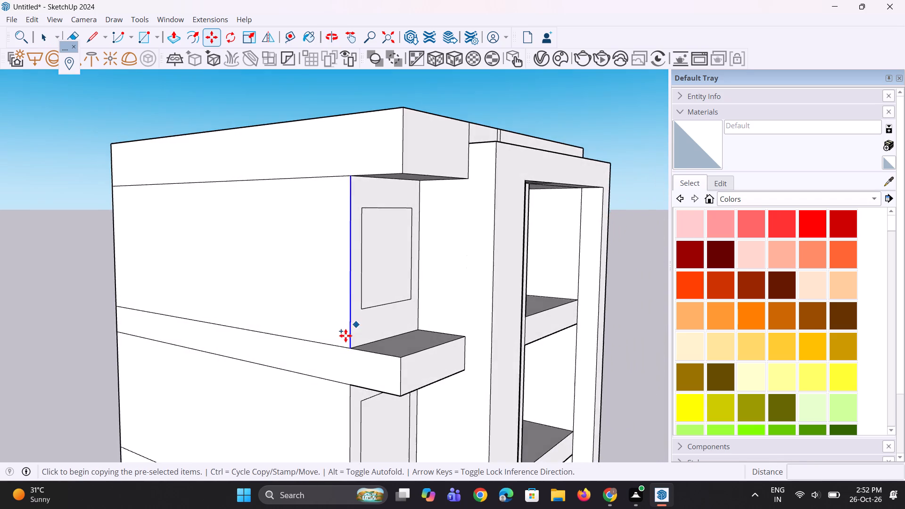
{"action": "scroll", "coordinate": [346, 336], "scroll_direction": "up", "scroll_amount": 2}
{"action": "left_click", "coordinate": [348, 353]}
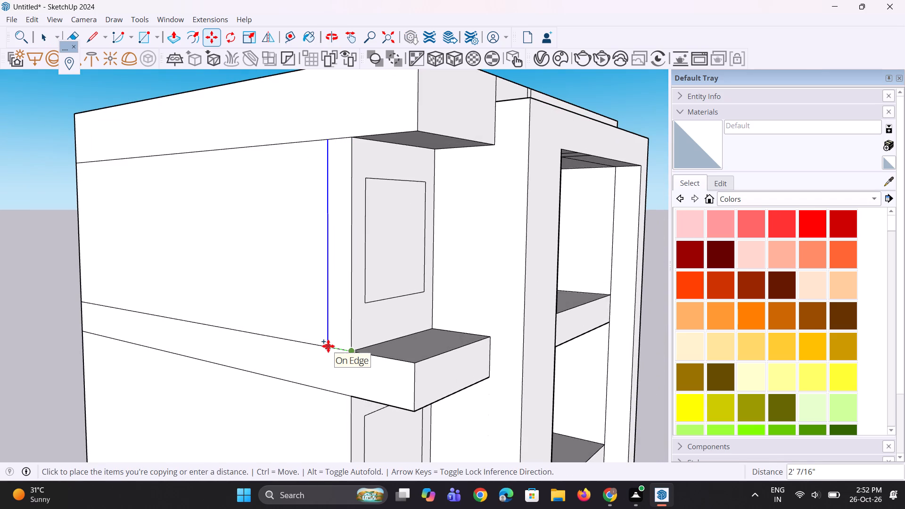
{"action": "left_click", "coordinate": [330, 346]}
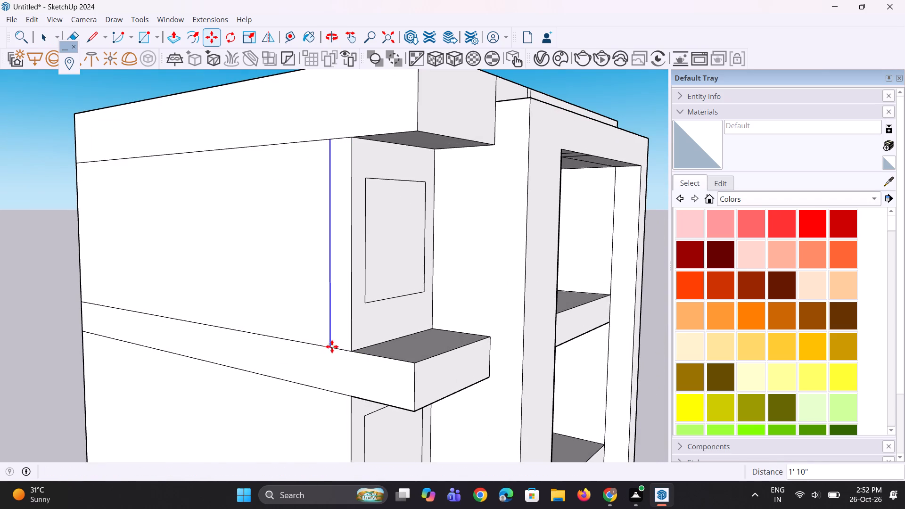
Pull the narrow strip at the top bay's corner outward from the side wall by about 1' 10 5/16".
{"action": "middle_click_drag", "start_coordinate": [342, 347], "coordinate": [281, 352]}
{"action": "scroll", "coordinate": [286, 339], "scroll_direction": "up", "scroll_amount": 2}
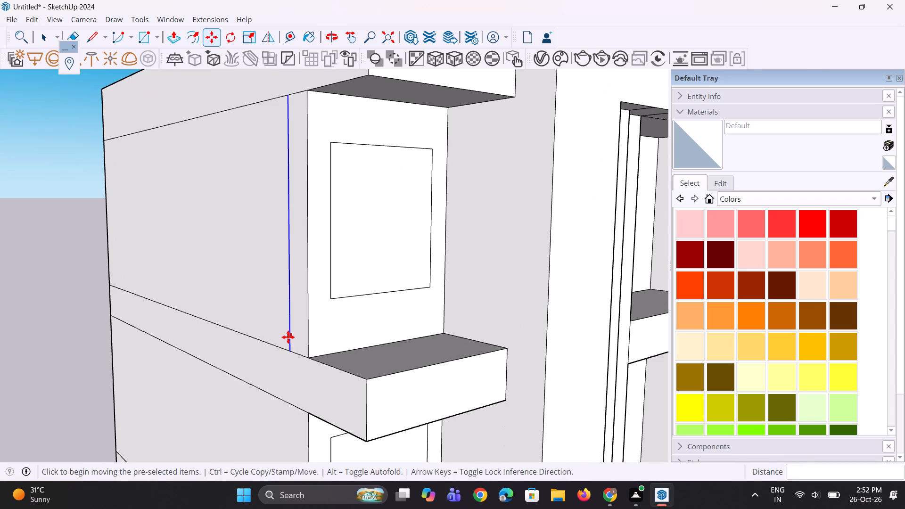
{"action": "key", "text": "p"}
{"action": "left_click", "coordinate": [296, 321]}
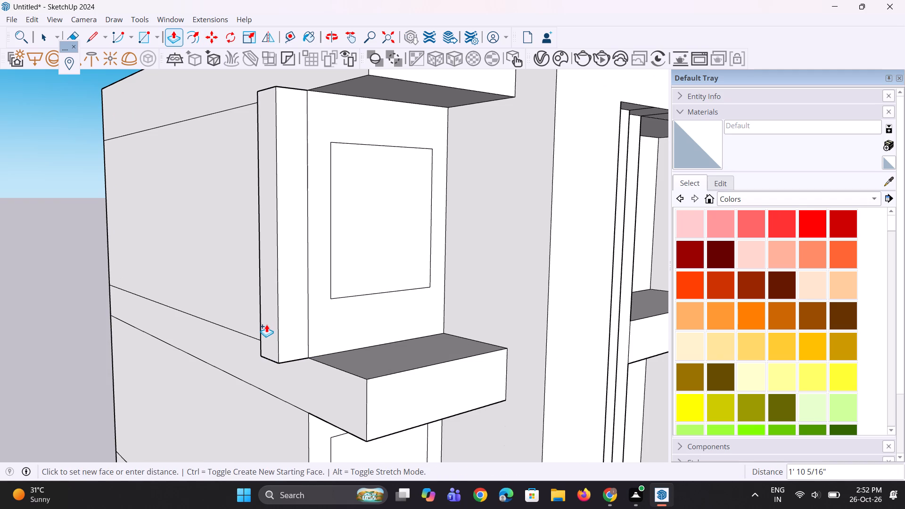
{"action": "left_click", "coordinate": [266, 324]}
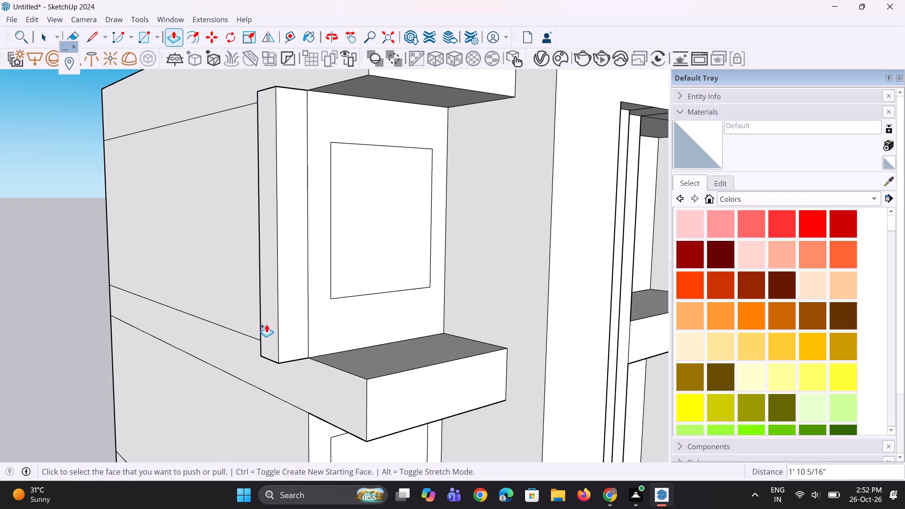
{"action": "scroll", "coordinate": [264, 306], "scroll_direction": "down", "scroll_amount": 4}
{"action": "middle_click_drag", "start_coordinate": [283, 243], "coordinate": [282, 344]}
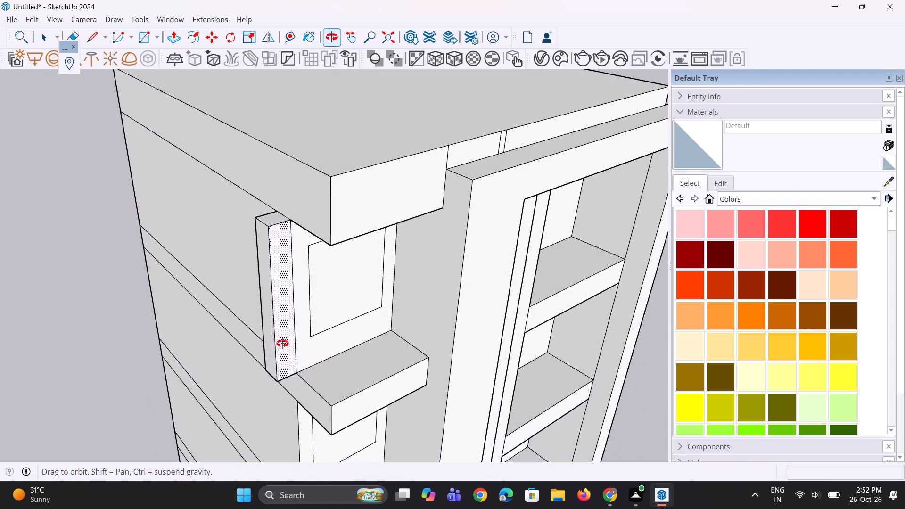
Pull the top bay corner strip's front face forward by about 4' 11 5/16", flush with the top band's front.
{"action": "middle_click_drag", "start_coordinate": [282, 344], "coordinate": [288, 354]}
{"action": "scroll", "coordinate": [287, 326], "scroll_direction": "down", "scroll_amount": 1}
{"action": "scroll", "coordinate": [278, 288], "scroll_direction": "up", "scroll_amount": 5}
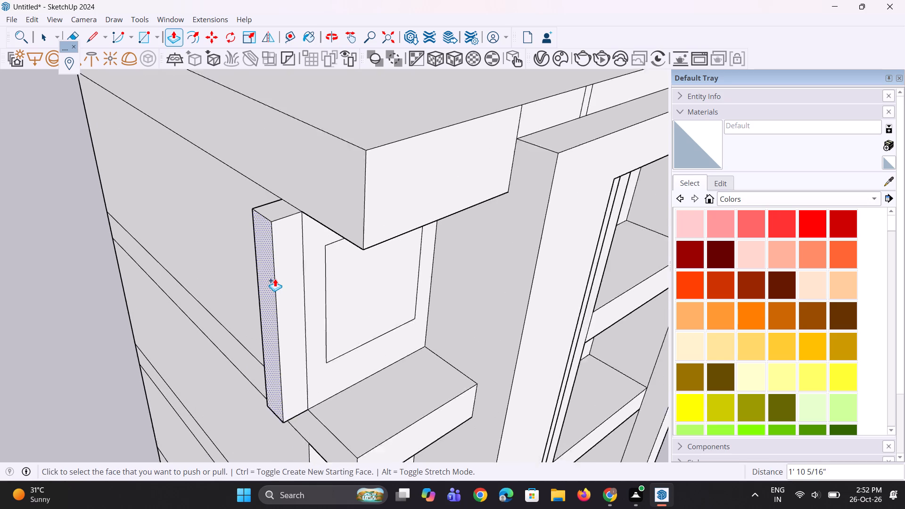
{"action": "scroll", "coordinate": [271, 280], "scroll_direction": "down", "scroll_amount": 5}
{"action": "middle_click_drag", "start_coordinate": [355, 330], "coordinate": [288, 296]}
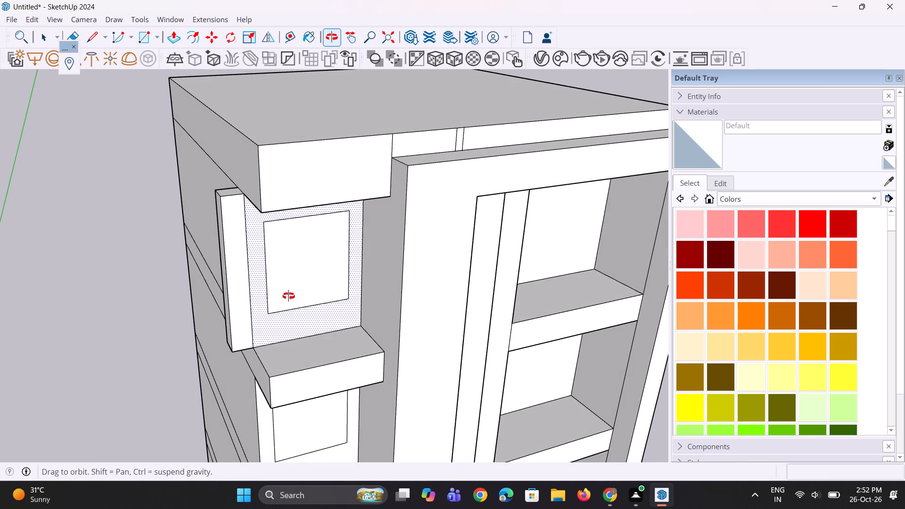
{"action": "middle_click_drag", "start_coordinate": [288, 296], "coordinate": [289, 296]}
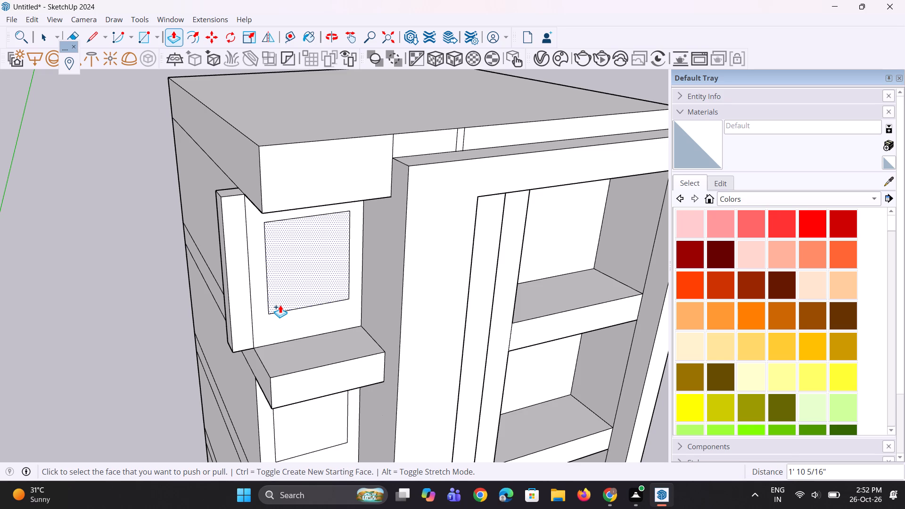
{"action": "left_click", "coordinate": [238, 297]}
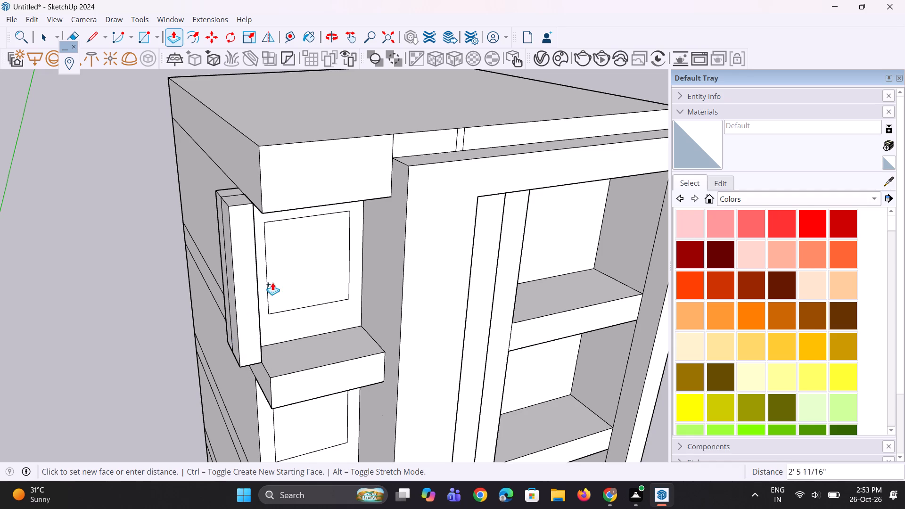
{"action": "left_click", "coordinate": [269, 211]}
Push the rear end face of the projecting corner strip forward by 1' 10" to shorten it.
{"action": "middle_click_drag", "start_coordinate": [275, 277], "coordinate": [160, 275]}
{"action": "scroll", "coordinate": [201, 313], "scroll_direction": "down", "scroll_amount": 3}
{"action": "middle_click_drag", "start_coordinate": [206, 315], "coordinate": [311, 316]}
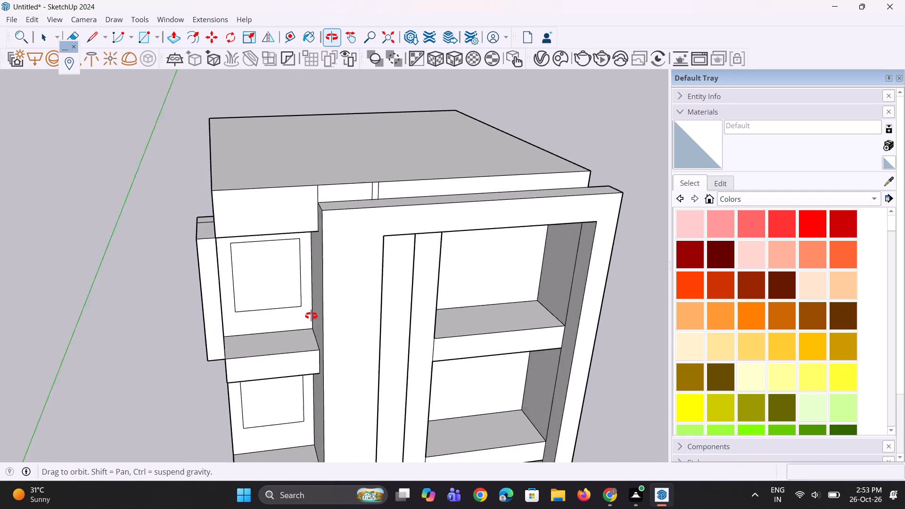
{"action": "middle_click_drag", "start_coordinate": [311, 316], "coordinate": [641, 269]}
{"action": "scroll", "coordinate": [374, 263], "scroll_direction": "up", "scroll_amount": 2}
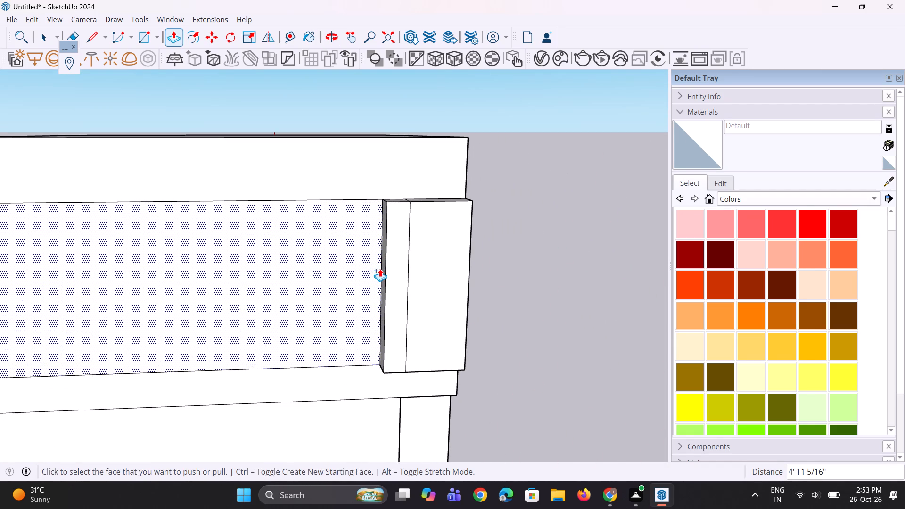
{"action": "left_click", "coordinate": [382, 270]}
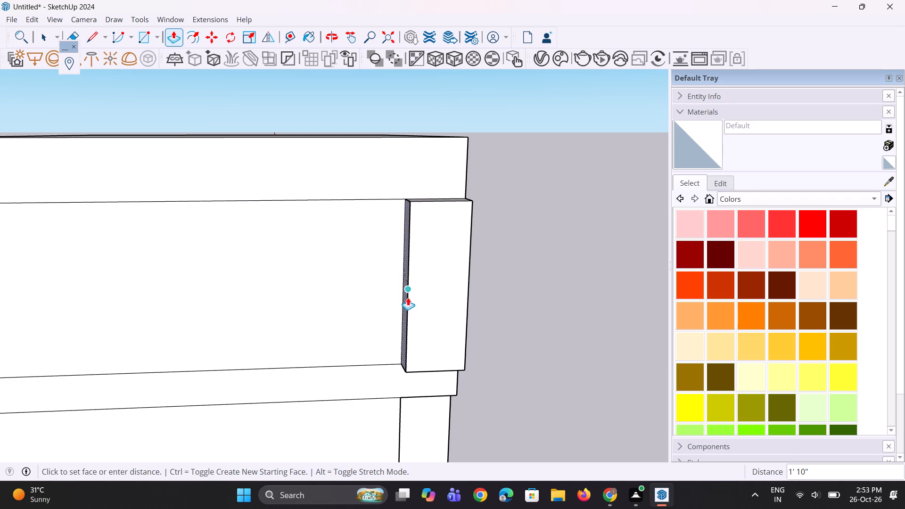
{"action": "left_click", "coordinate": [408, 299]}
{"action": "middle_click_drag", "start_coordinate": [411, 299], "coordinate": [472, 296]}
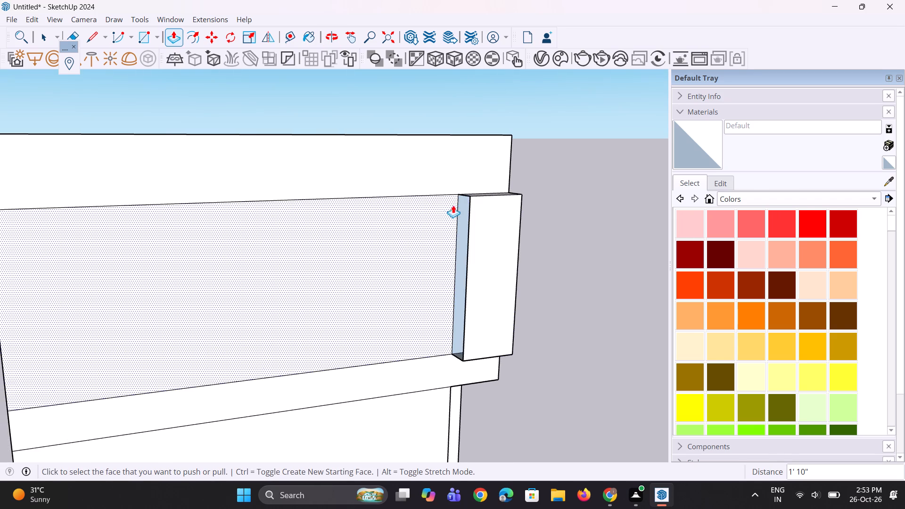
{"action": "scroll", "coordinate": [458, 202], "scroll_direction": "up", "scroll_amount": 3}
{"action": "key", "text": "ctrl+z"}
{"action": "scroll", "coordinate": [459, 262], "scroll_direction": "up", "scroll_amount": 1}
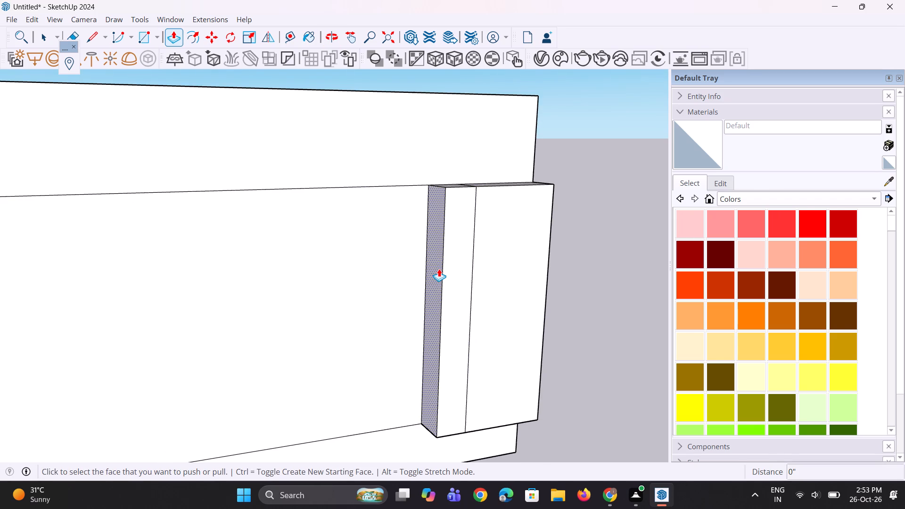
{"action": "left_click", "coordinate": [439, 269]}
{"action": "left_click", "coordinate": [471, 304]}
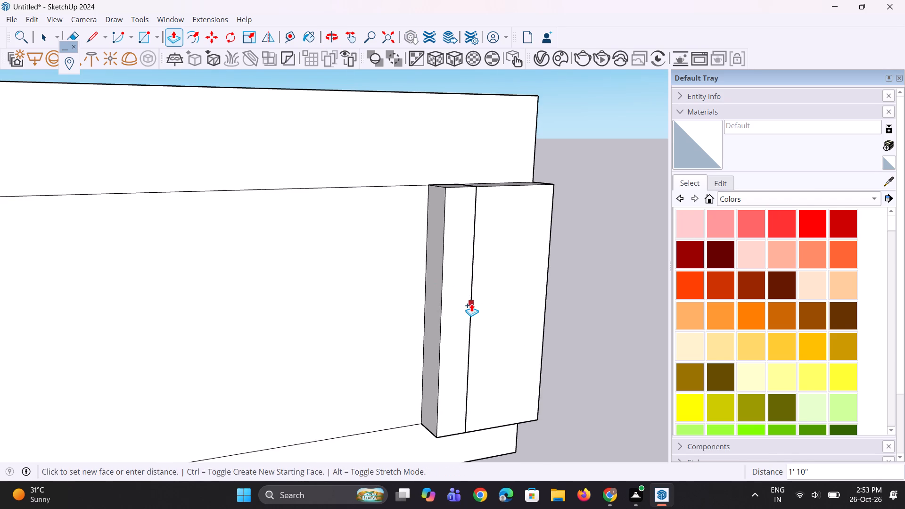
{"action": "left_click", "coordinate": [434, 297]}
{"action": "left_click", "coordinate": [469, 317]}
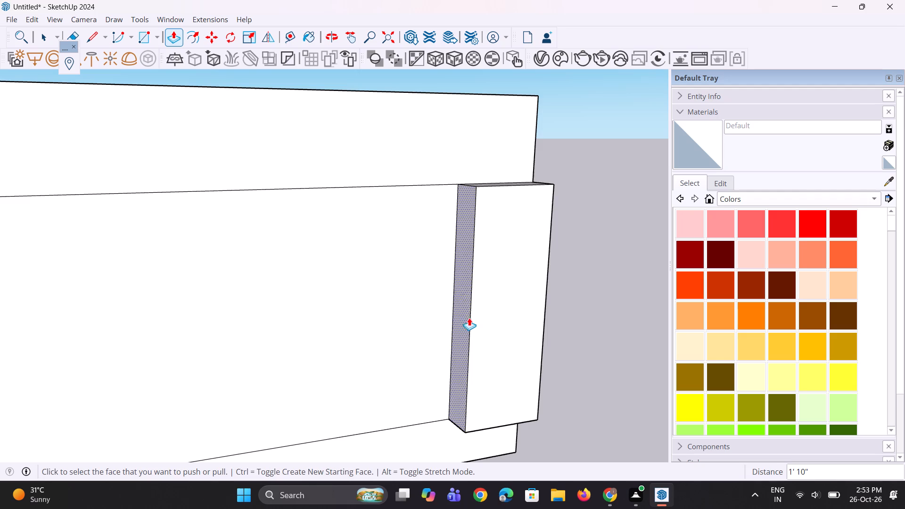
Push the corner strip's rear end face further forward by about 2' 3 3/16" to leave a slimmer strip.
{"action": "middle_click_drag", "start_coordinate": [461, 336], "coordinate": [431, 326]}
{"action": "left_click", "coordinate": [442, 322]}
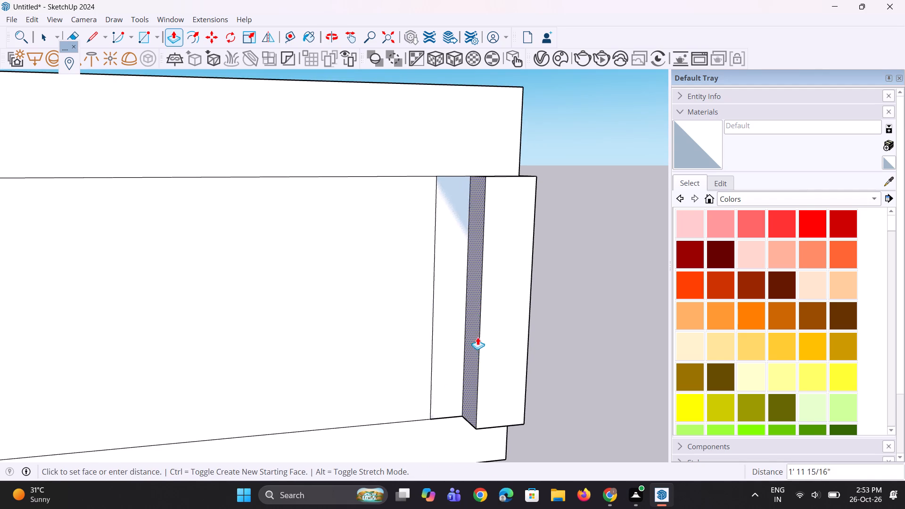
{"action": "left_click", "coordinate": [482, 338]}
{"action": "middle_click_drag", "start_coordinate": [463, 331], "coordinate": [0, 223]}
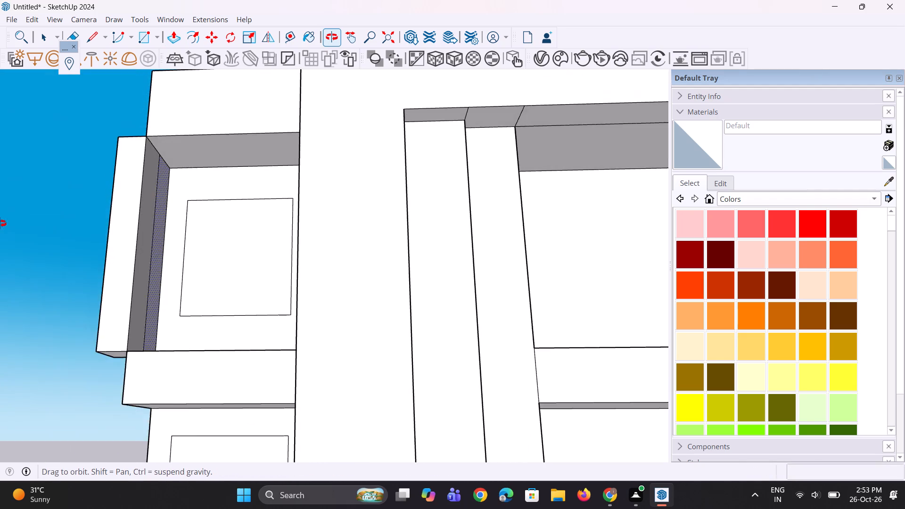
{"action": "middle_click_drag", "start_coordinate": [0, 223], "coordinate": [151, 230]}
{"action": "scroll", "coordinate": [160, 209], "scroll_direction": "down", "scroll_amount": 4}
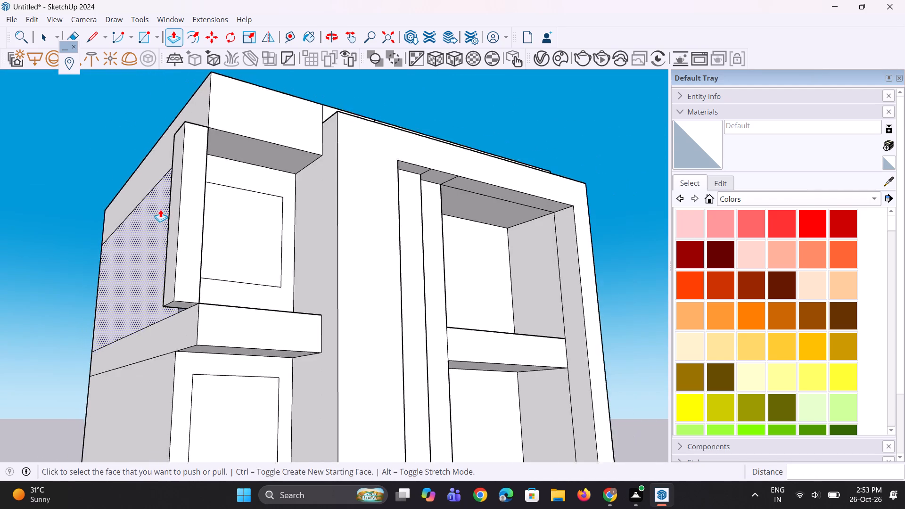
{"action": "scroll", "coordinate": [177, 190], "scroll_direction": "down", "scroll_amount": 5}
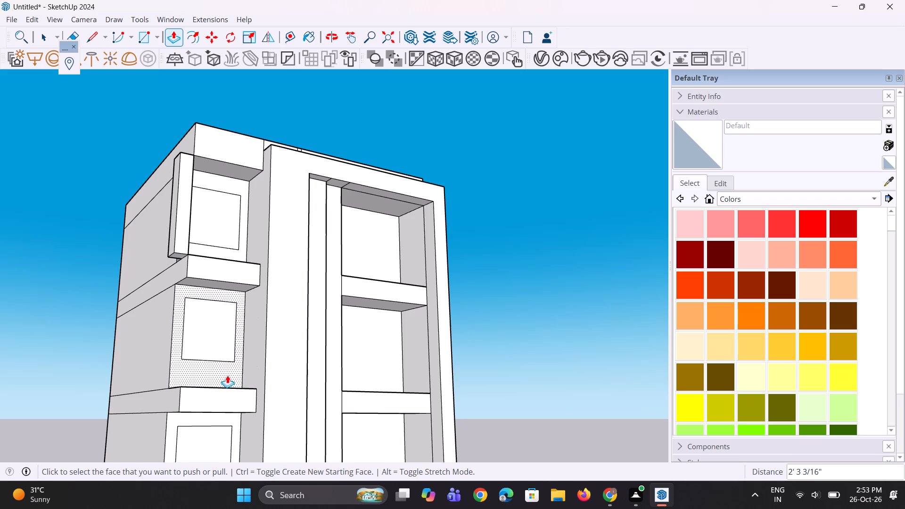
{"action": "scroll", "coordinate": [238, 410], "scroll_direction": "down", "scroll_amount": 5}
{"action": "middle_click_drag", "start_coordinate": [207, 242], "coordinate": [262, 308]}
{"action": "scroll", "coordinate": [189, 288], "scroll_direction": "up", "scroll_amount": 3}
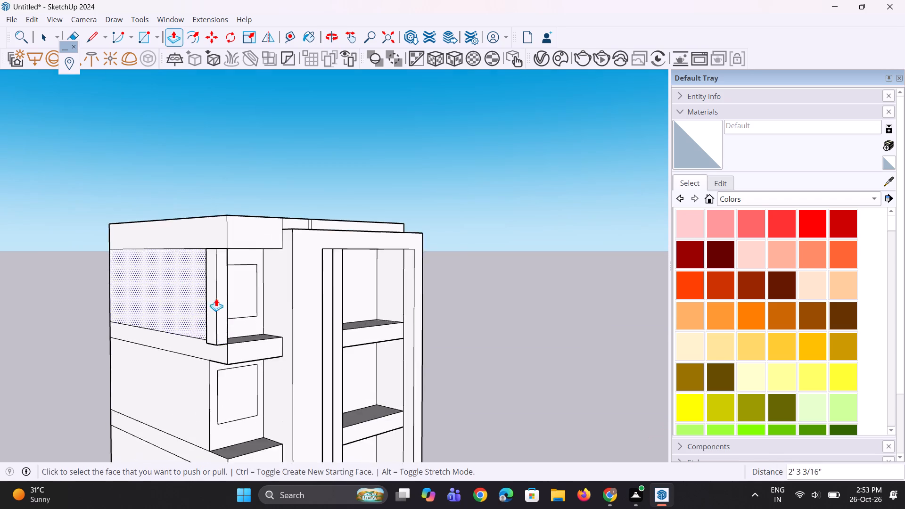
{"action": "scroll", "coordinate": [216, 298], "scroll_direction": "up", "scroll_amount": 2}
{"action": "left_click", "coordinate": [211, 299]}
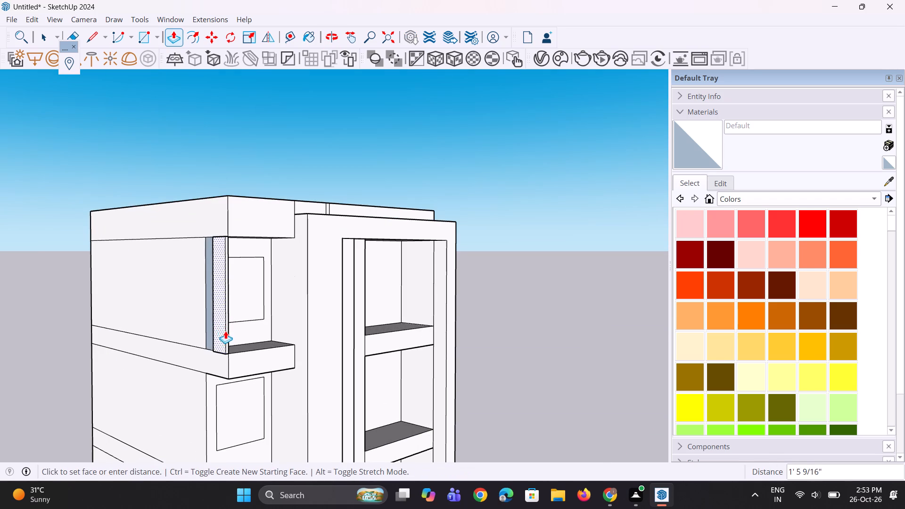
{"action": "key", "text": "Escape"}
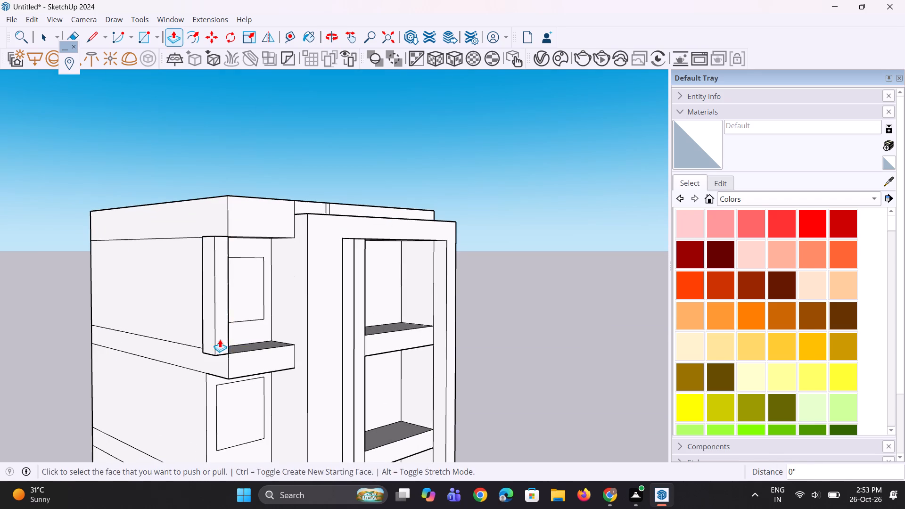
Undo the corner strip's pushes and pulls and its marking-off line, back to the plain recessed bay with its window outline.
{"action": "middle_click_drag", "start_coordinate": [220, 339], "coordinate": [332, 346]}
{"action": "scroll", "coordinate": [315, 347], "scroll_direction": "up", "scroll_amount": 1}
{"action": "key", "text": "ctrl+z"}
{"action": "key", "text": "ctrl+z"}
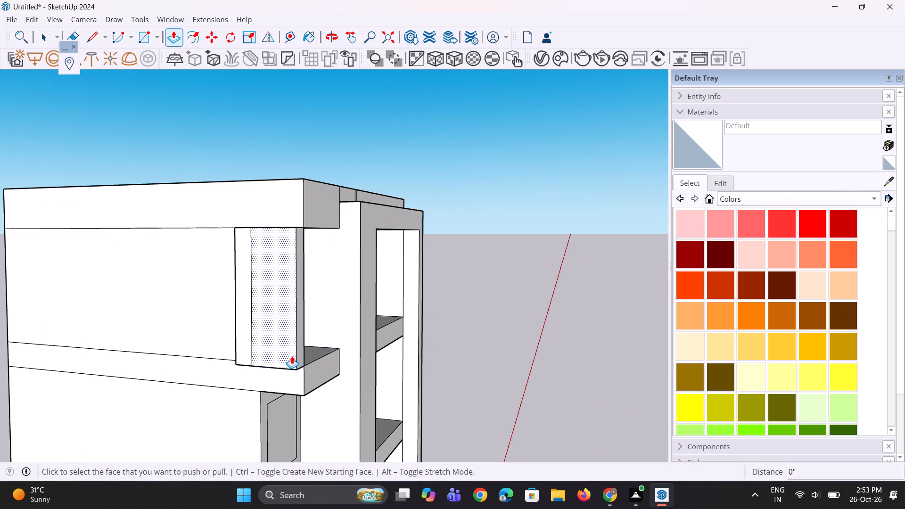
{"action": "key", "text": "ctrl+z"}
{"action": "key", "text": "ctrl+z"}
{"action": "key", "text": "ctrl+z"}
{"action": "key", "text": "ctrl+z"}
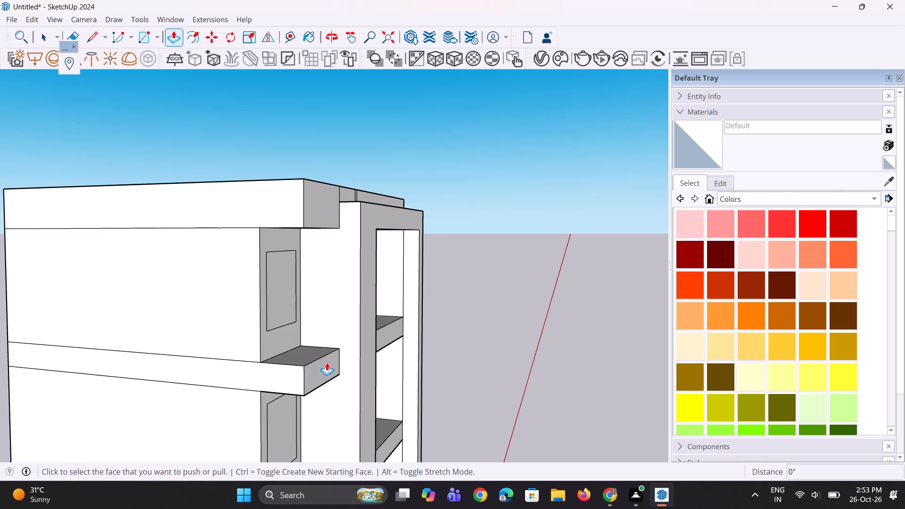
Move the window rectangle on the top recessed panel slightly sideways toward the projecting frame.
{"action": "middle_click_drag", "start_coordinate": [312, 362], "coordinate": [248, 378]}
{"action": "scroll", "coordinate": [285, 410], "scroll_direction": "down", "scroll_amount": 5}
{"action": "middle_click_drag", "start_coordinate": [260, 366], "coordinate": [325, 347]}
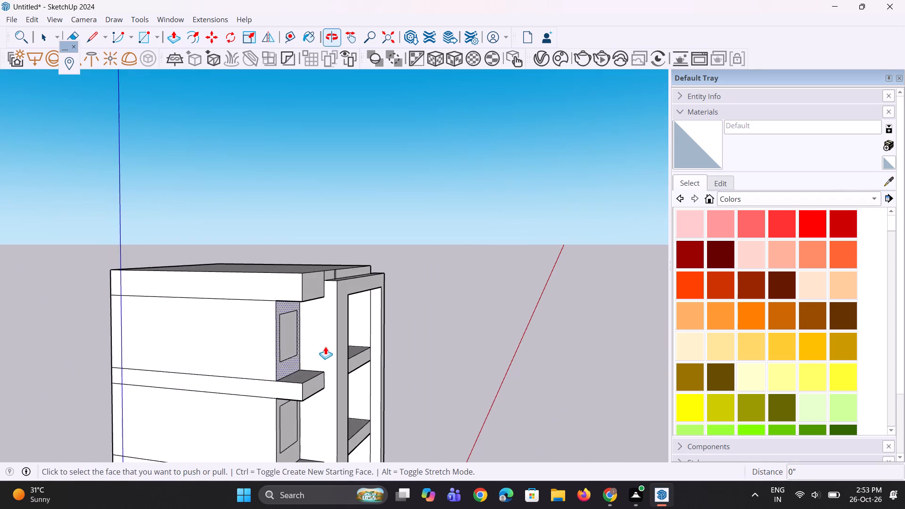
{"action": "scroll", "coordinate": [290, 355], "scroll_direction": "up", "scroll_amount": 3}
{"action": "key", "text": "space"}
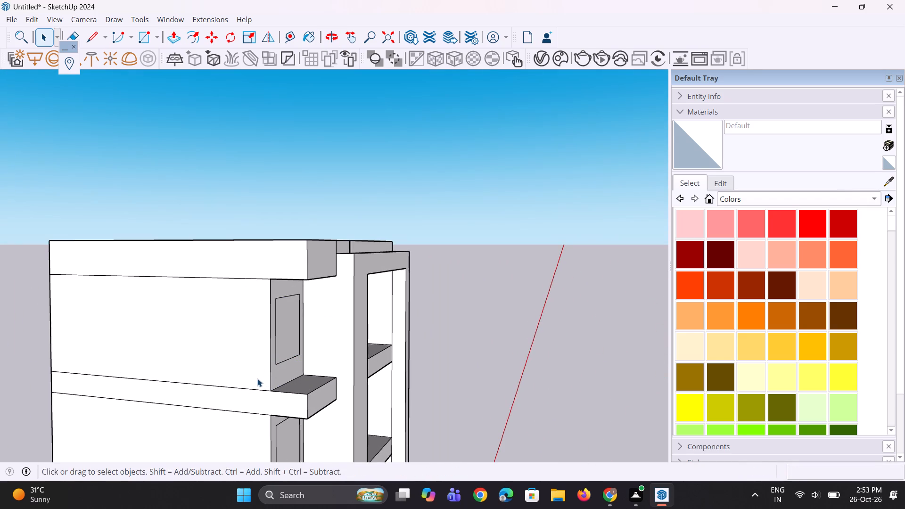
{"action": "middle_click_drag", "start_coordinate": [255, 372], "coordinate": [261, 373]}
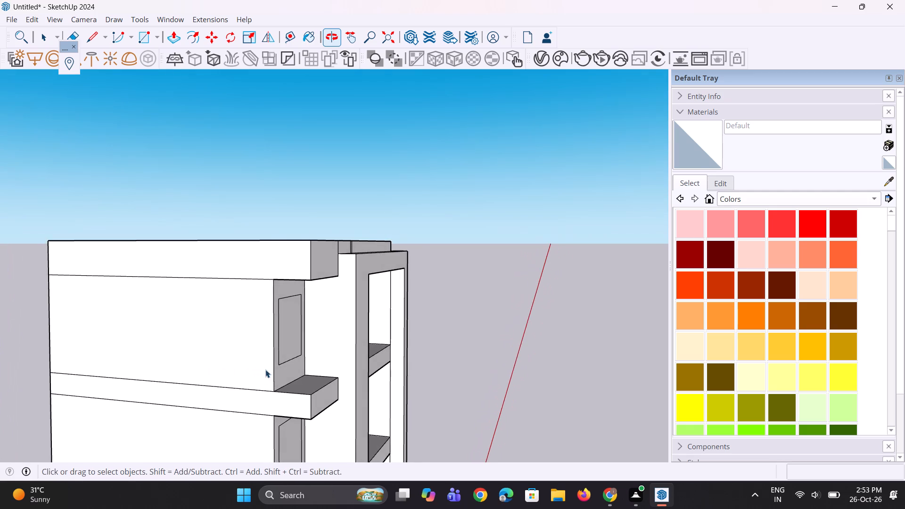
{"action": "scroll", "coordinate": [269, 366], "scroll_direction": "up", "scroll_amount": 2}
{"action": "middle_click_drag", "start_coordinate": [289, 378], "coordinate": [153, 369]}
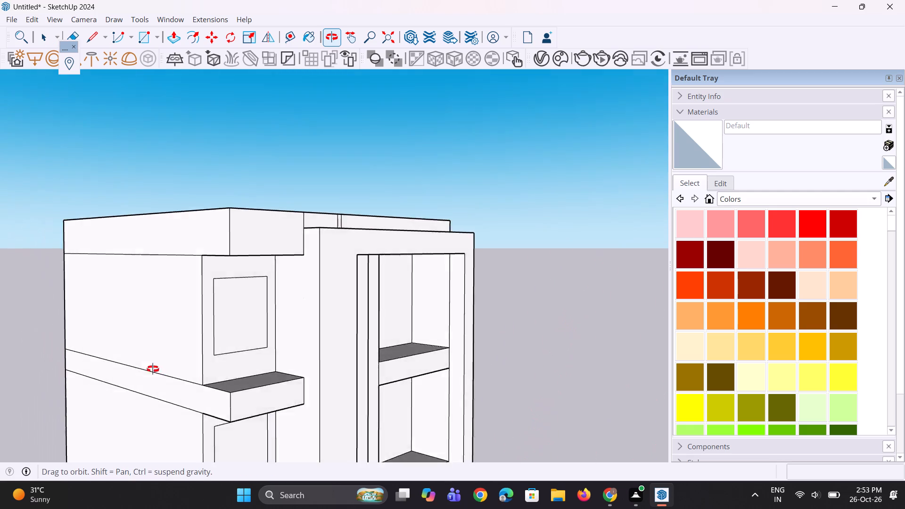
{"action": "middle_click_drag", "start_coordinate": [153, 369], "coordinate": [48, 373]}
{"action": "scroll", "coordinate": [115, 335], "scroll_direction": "up", "scroll_amount": 3}
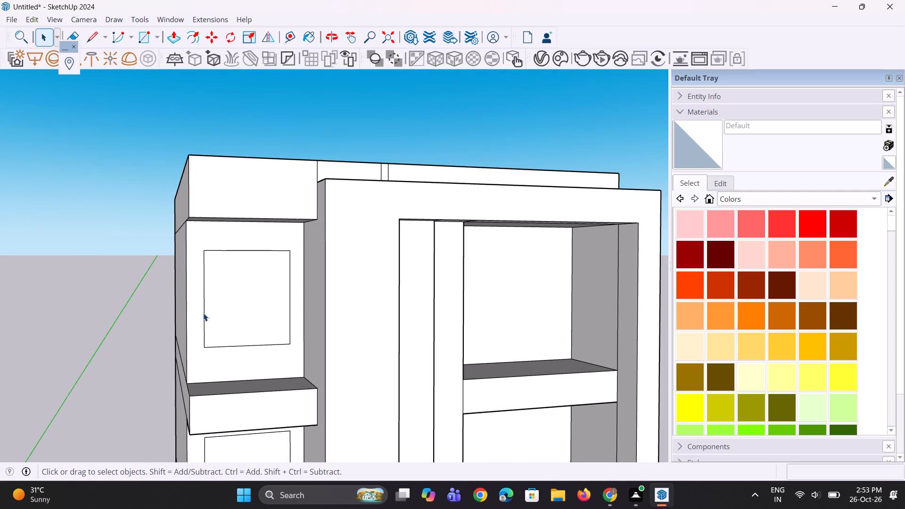
{"action": "left_click", "coordinate": [189, 312]}
{"action": "scroll", "coordinate": [186, 324], "scroll_direction": "up", "scroll_amount": 1}
{"action": "left_click", "coordinate": [189, 323]}
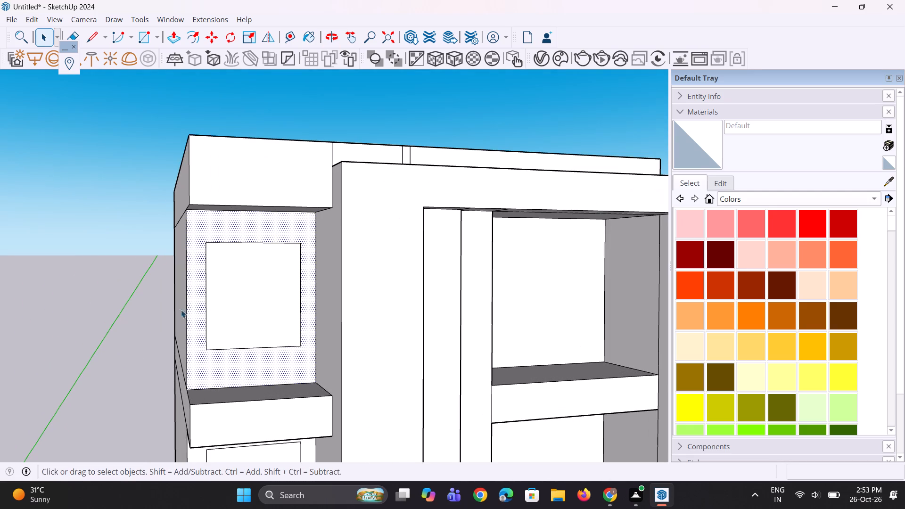
{"action": "scroll", "coordinate": [189, 318], "scroll_direction": "up", "scroll_amount": 2}
{"action": "left_click", "coordinate": [223, 326]}
{"action": "scroll", "coordinate": [226, 338], "scroll_direction": "down", "scroll_amount": 5}
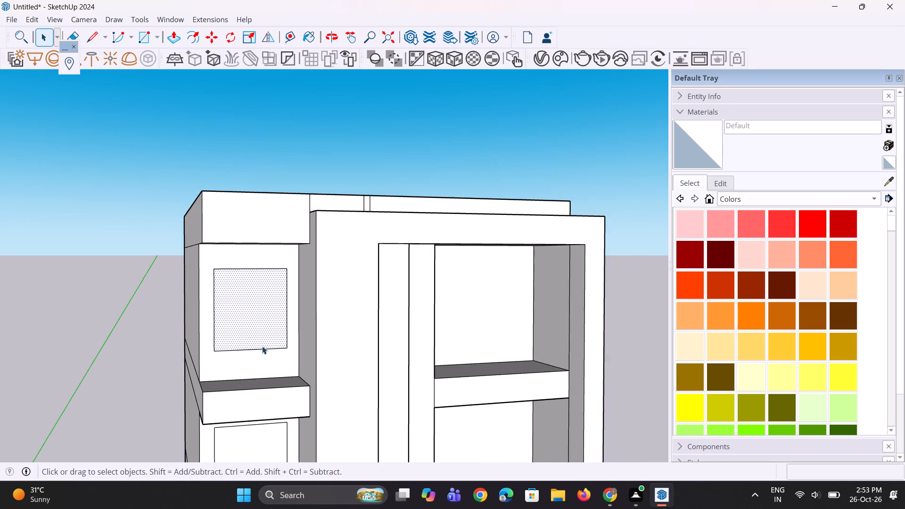
{"action": "middle_click_drag", "start_coordinate": [263, 346], "coordinate": [211, 357]}
{"action": "scroll", "coordinate": [223, 342], "scroll_direction": "up", "scroll_amount": 3}
{"action": "key", "text": "m"}
{"action": "left_click", "coordinate": [225, 312]}
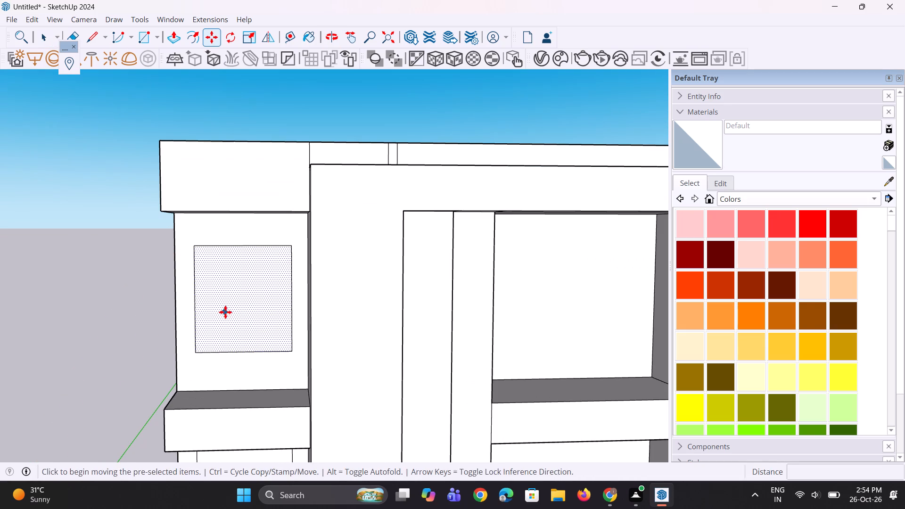
{"action": "left_click", "coordinate": [232, 313]}
Move the second window rectangle from the top about 6 3/8" sideways toward the projecting frame.
{"action": "scroll", "coordinate": [264, 280], "scroll_direction": "down", "scroll_amount": 7}
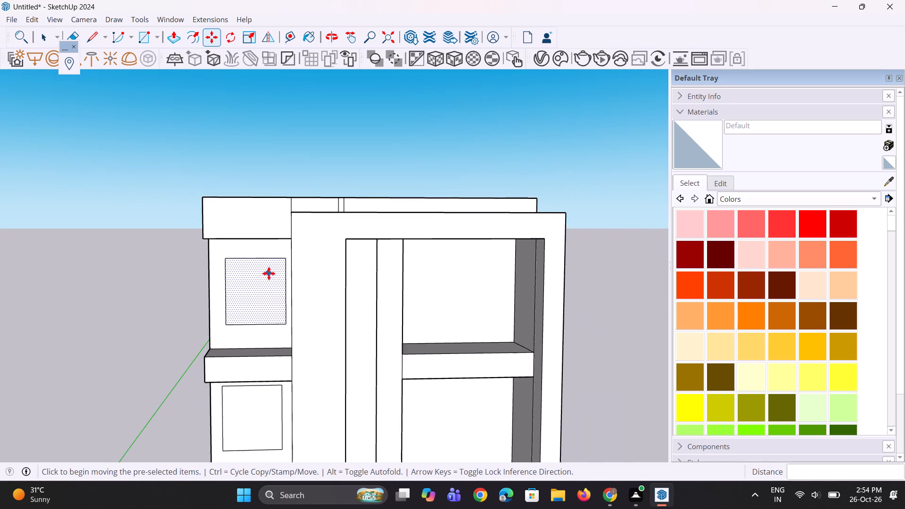
{"action": "scroll", "coordinate": [269, 273], "scroll_direction": "down", "scroll_amount": 3}
{"action": "key", "text": "space"}
{"action": "key", "text": "space"}
{"action": "left_click", "coordinate": [267, 365]}
{"action": "scroll", "coordinate": [262, 366], "scroll_direction": "up", "scroll_amount": 9}
{"action": "key", "text": "m"}
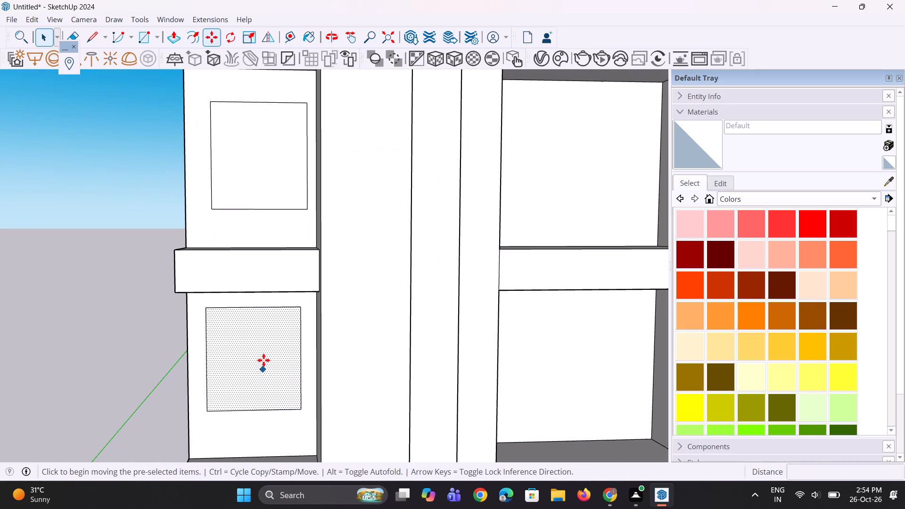
{"action": "left_click", "coordinate": [263, 360]}
{"action": "left_click", "coordinate": [270, 361]}
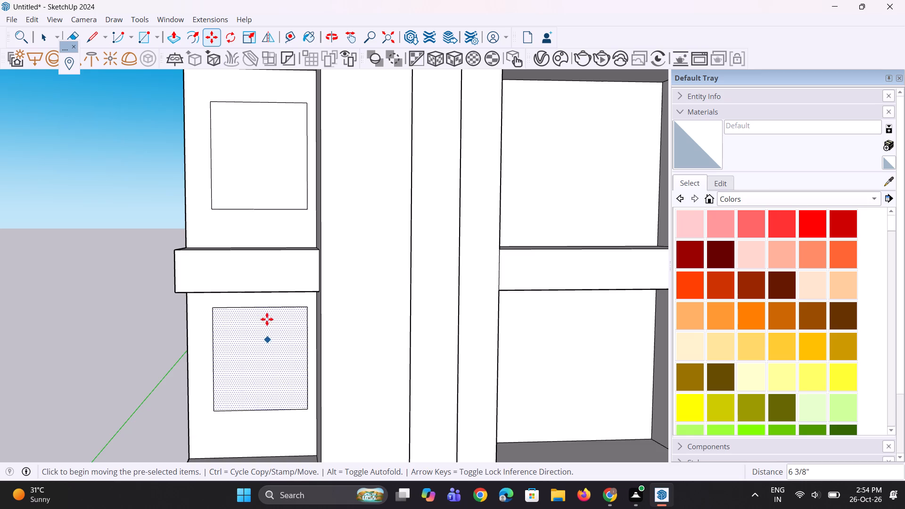
Move the third window rectangle from the top about 7 5/16" sideways toward the projecting frame.
{"action": "scroll", "coordinate": [267, 319], "scroll_direction": "down", "scroll_amount": 10}
{"action": "key", "text": "space"}
{"action": "key", "text": "space"}
{"action": "key", "text": "space"}
{"action": "left_click", "coordinate": [245, 418]}
{"action": "scroll", "coordinate": [245, 418], "scroll_direction": "up", "scroll_amount": 6}
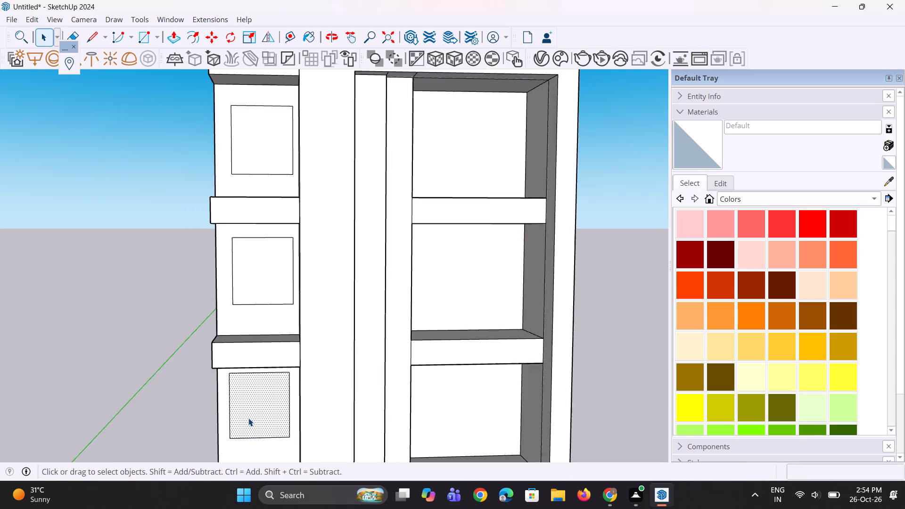
{"action": "scroll", "coordinate": [248, 418], "scroll_direction": "up", "scroll_amount": 4}
{"action": "key", "text": "m"}
{"action": "left_click", "coordinate": [260, 410]}
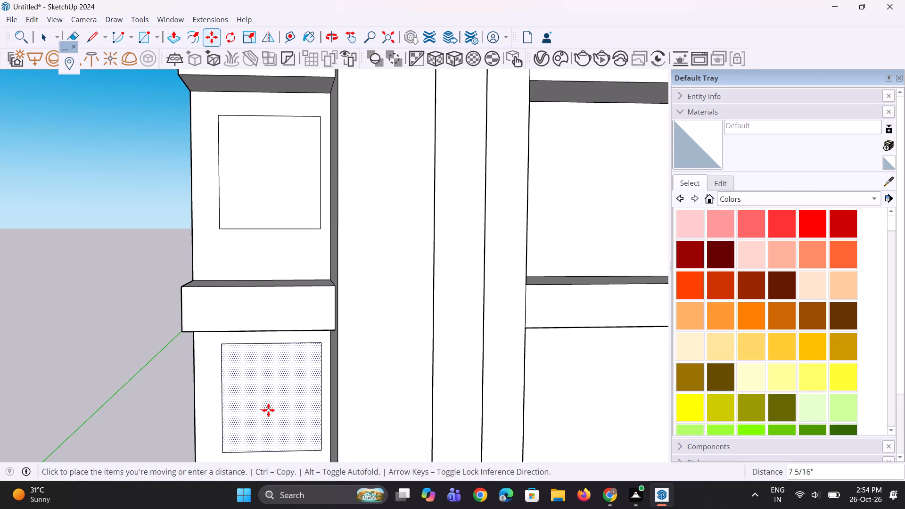
{"action": "left_click", "coordinate": [268, 410]}
Move the lowest window rectangle about 7 7/16" sideways toward the projecting frame.
{"action": "scroll", "coordinate": [282, 355], "scroll_direction": "down", "scroll_amount": 14}
{"action": "key", "text": "space"}
{"action": "key", "text": "space"}
{"action": "key", "text": "space"}
{"action": "scroll", "coordinate": [265, 408], "scroll_direction": "up", "scroll_amount": 4}
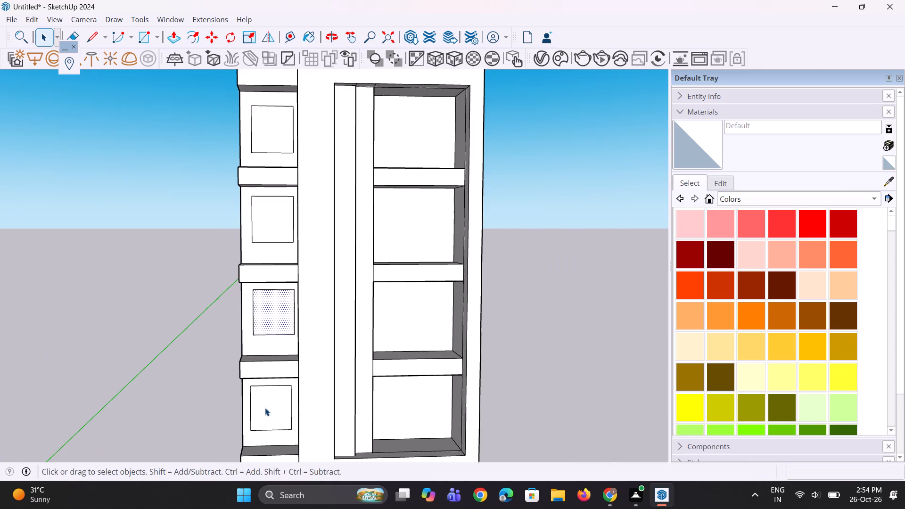
{"action": "left_click", "coordinate": [265, 408]}
{"action": "scroll", "coordinate": [265, 408], "scroll_direction": "up", "scroll_amount": 8}
{"action": "key", "text": "m"}
{"action": "left_click", "coordinate": [265, 408]}
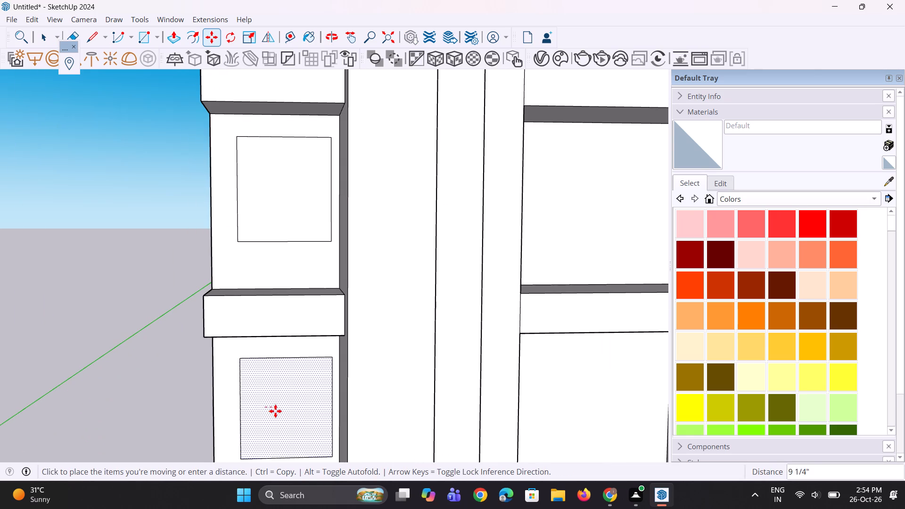
{"action": "left_click", "coordinate": [279, 411]}
{"action": "key", "text": "ctrl+z"}
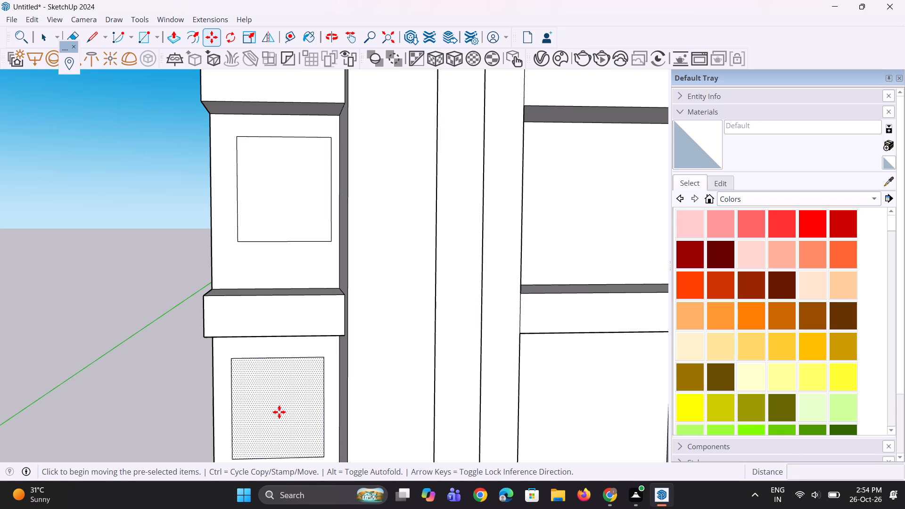
{"action": "left_click", "coordinate": [279, 411]}
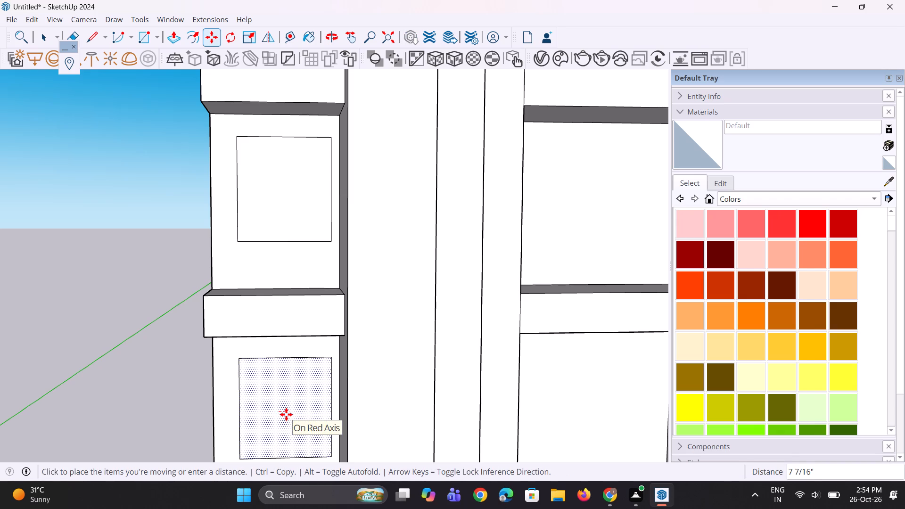
{"action": "left_click", "coordinate": [286, 414]}
Copy the outer vertical edges of all four recessed corner bays about 1' 3 7/16" inward toward the windows.
{"action": "scroll", "coordinate": [217, 418], "scroll_direction": "down", "scroll_amount": 5}
{"action": "key", "text": "space"}
{"action": "left_click", "coordinate": [216, 412]}
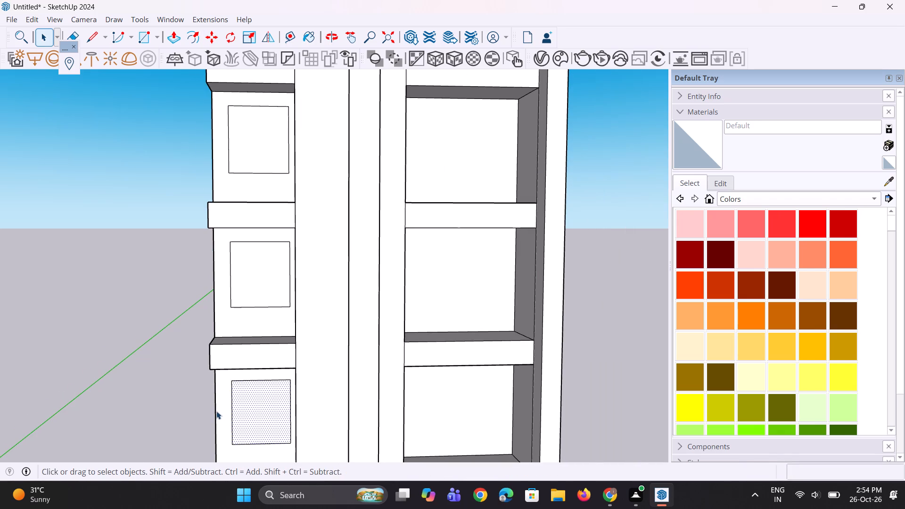
{"action": "scroll", "coordinate": [213, 276], "scroll_direction": "up", "scroll_amount": 4}
{"action": "left_click", "coordinate": [214, 280], "text": "ctrl"}
{"action": "scroll", "coordinate": [222, 362], "scroll_direction": "down", "scroll_amount": 8}
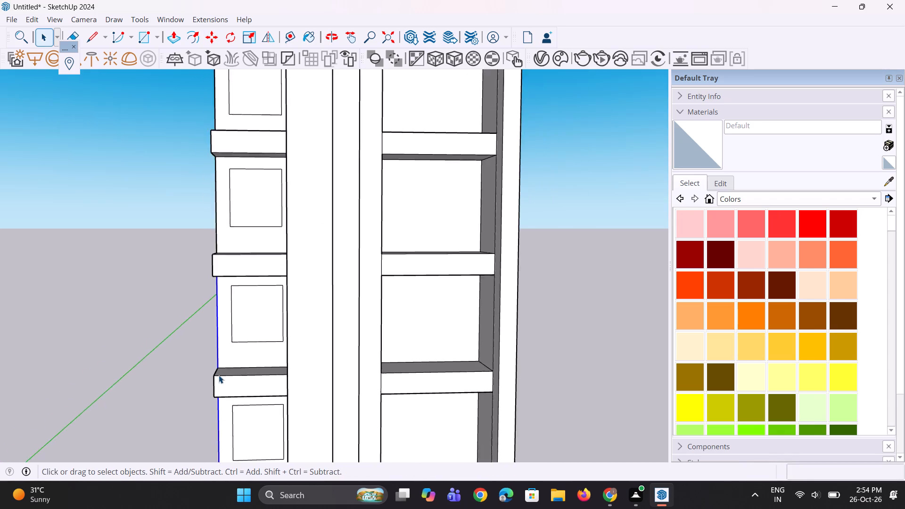
{"action": "scroll", "coordinate": [219, 375], "scroll_direction": "down", "scroll_amount": 2}
{"action": "scroll", "coordinate": [212, 247], "scroll_direction": "up", "scroll_amount": 6, "text": "ctrl"}
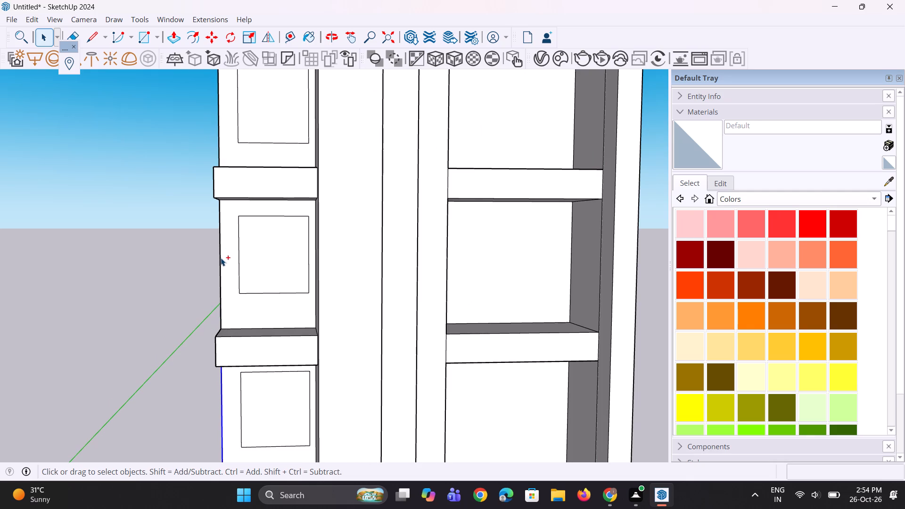
{"action": "scroll", "coordinate": [222, 258], "scroll_direction": "up", "scroll_amount": 3, "text": "ctrl"}
{"action": "left_click", "coordinate": [220, 257], "text": "ctrl"}
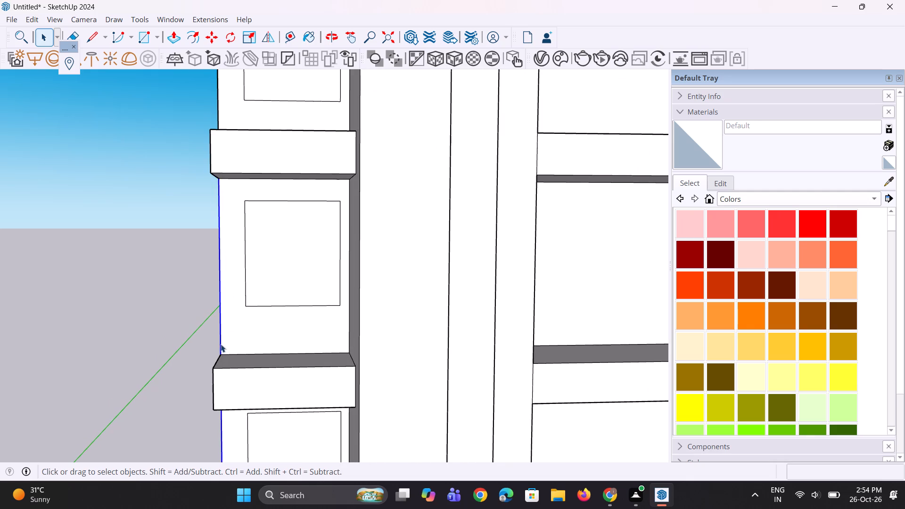
{"action": "scroll", "coordinate": [221, 347], "scroll_direction": "down", "scroll_amount": 9}
{"action": "scroll", "coordinate": [241, 191], "scroll_direction": "up", "scroll_amount": 11}
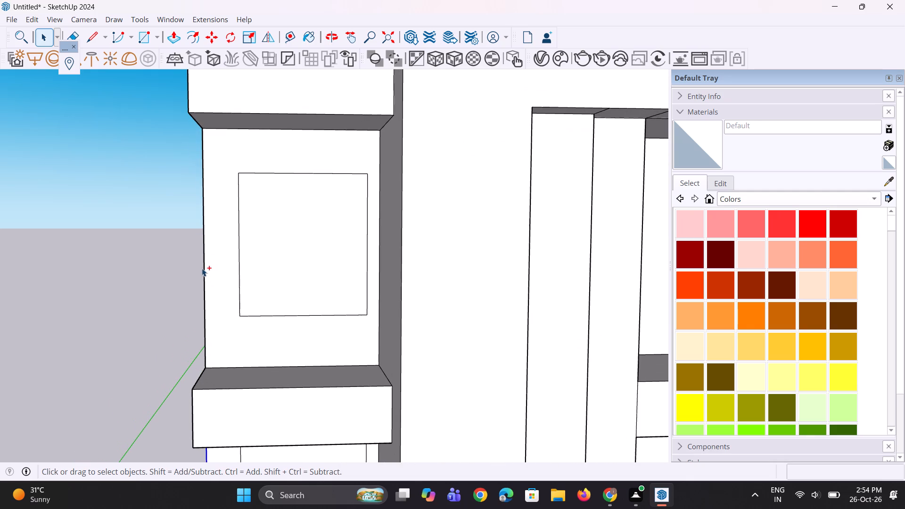
{"action": "left_click", "coordinate": [205, 271], "text": "ctrl"}
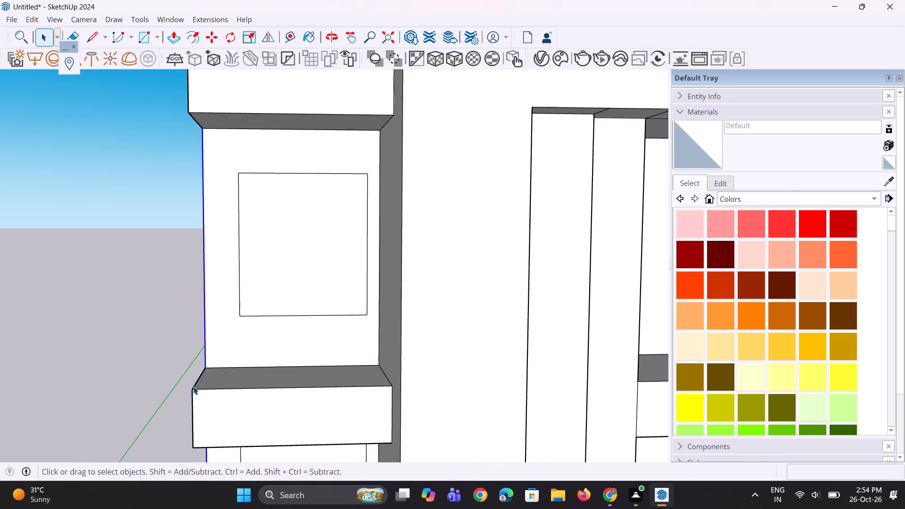
{"action": "key", "text": "m"}
{"action": "scroll", "coordinate": [193, 386], "scroll_direction": "up", "scroll_amount": 2, "text": "ctrl"}
{"action": "left_click", "coordinate": [207, 362]}
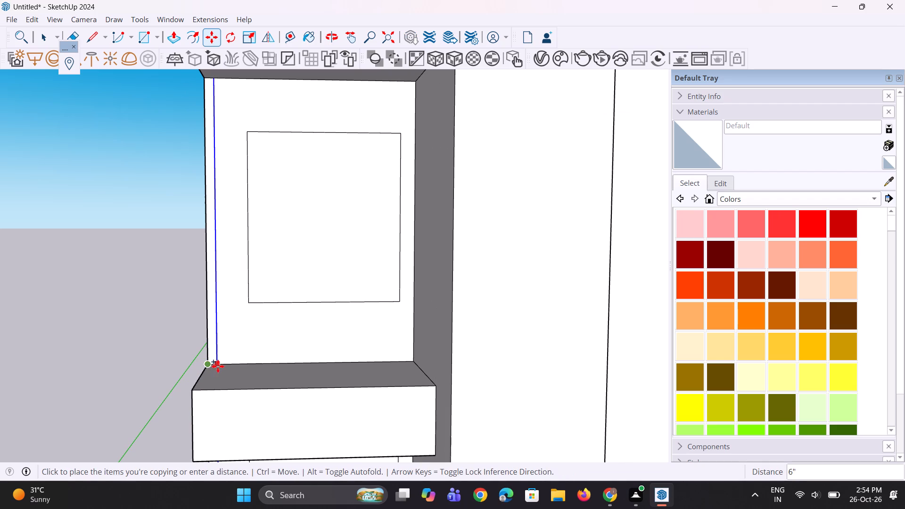
{"action": "left_click", "coordinate": [234, 369]}
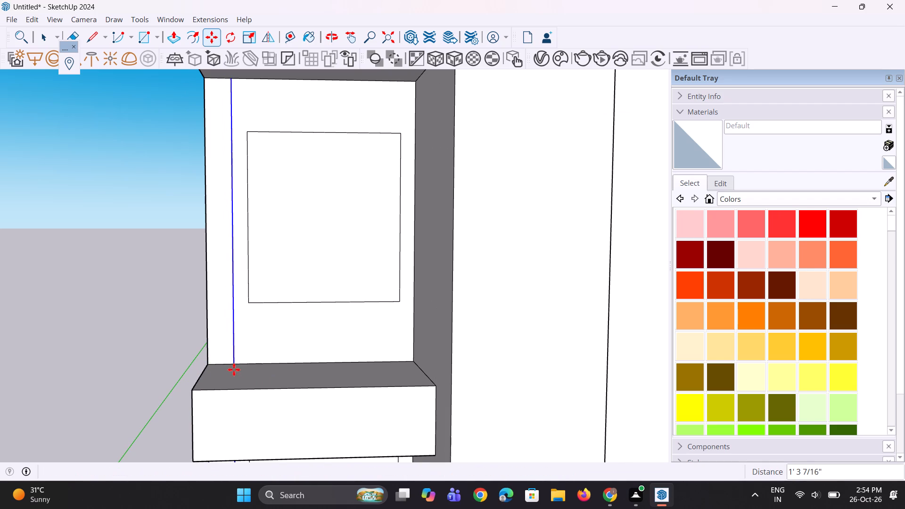
Pull the top bay's narrow corner strip outward about 4' 11 5/16", flush with the band fronts.
{"action": "scroll", "coordinate": [217, 395], "scroll_direction": "down", "scroll_amount": 10}
{"action": "middle_click_drag", "start_coordinate": [237, 390], "coordinate": [200, 392]}
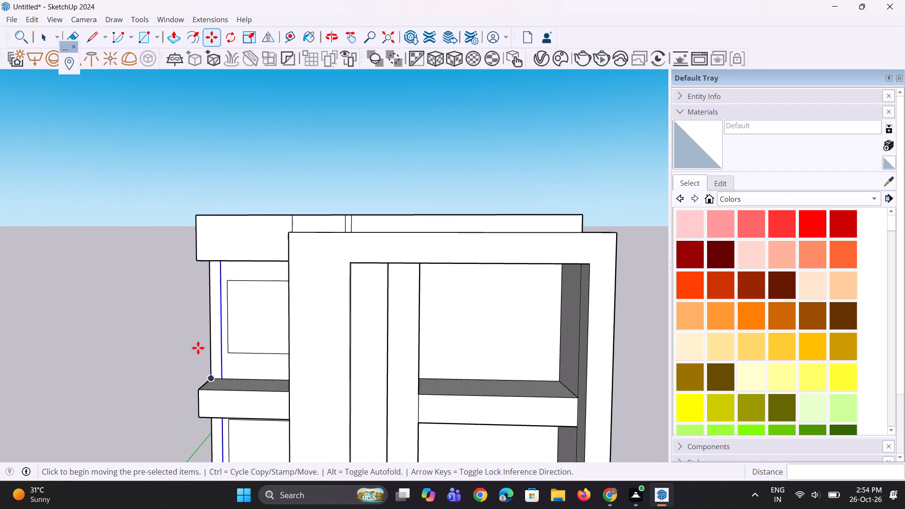
{"action": "scroll", "coordinate": [198, 344], "scroll_direction": "up", "scroll_amount": 4}
{"action": "key", "text": "p"}
{"action": "scroll", "coordinate": [234, 357], "scroll_direction": "up", "scroll_amount": 2}
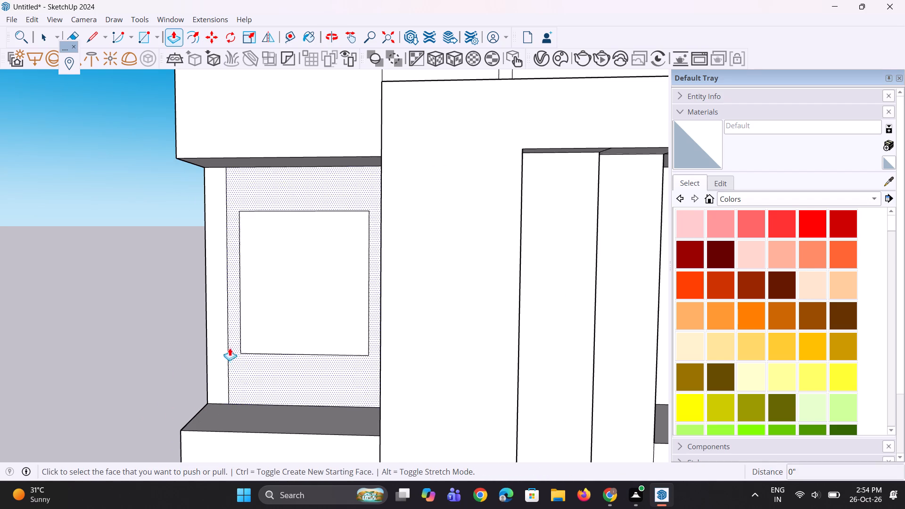
{"action": "left_click", "coordinate": [219, 342]}
{"action": "left_click", "coordinate": [219, 432]}
{"action": "scroll", "coordinate": [116, 319], "scroll_direction": "down", "scroll_amount": 4}
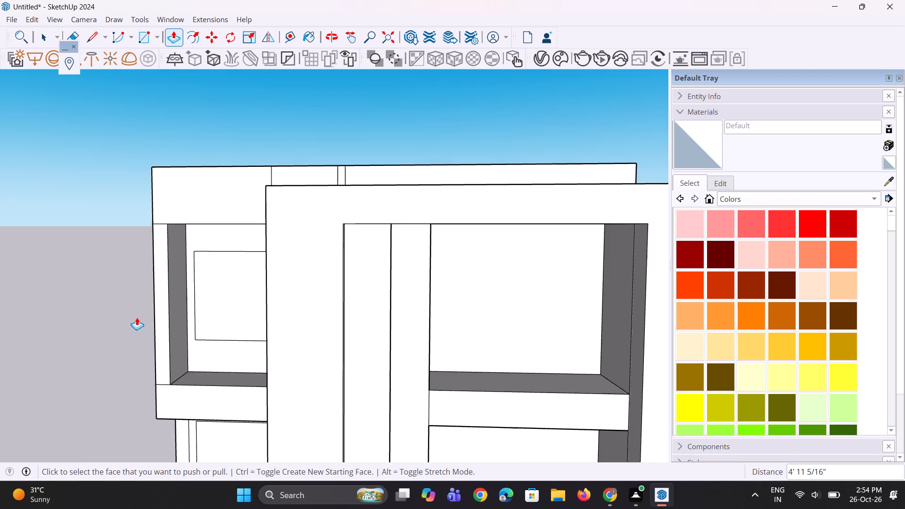
Pull the narrow corner strips of the three lower bays outward by the same 4' 11 5/16", flush with the band fronts.
{"action": "middle_click_drag", "start_coordinate": [167, 343], "coordinate": [210, 319]}
{"action": "scroll", "coordinate": [184, 252], "scroll_direction": "down", "scroll_amount": 9}
{"action": "scroll", "coordinate": [189, 364], "scroll_direction": "up", "scroll_amount": 4}
{"action": "double_click", "coordinate": [182, 372]}
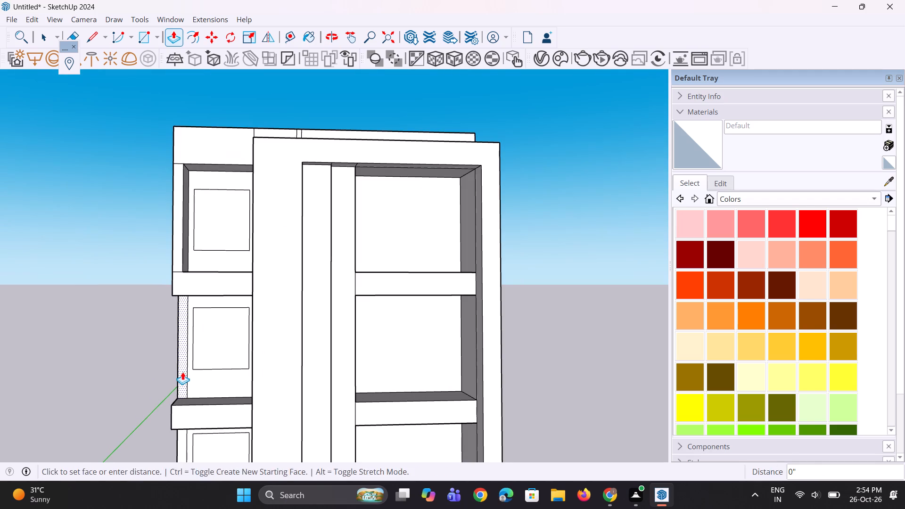
{"action": "scroll", "coordinate": [197, 312], "scroll_direction": "down", "scroll_amount": 9}
{"action": "scroll", "coordinate": [197, 408], "scroll_direction": "up", "scroll_amount": 3}
{"action": "left_click", "coordinate": [190, 397]}
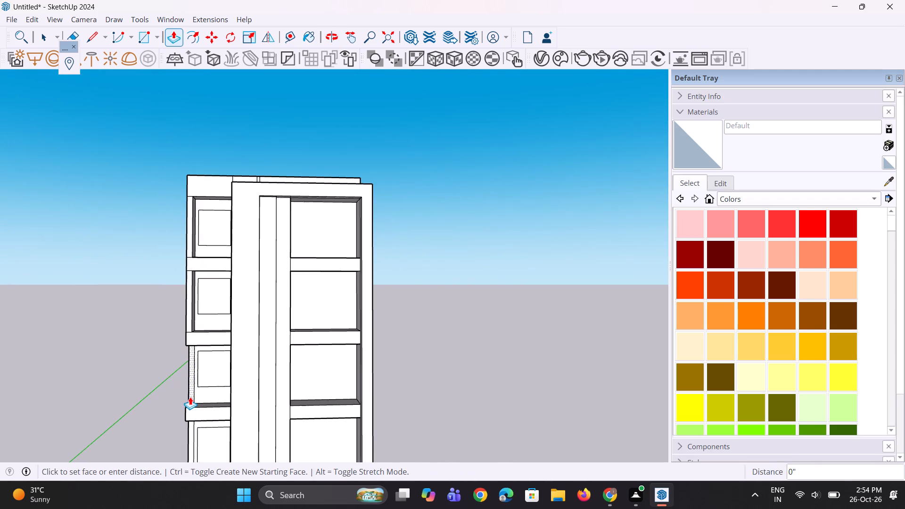
{"action": "left_click", "coordinate": [191, 401]}
{"action": "key", "text": "ctrl+z"}
{"action": "scroll", "coordinate": [188, 393], "scroll_direction": "up", "scroll_amount": 3, "text": "ctrl"}
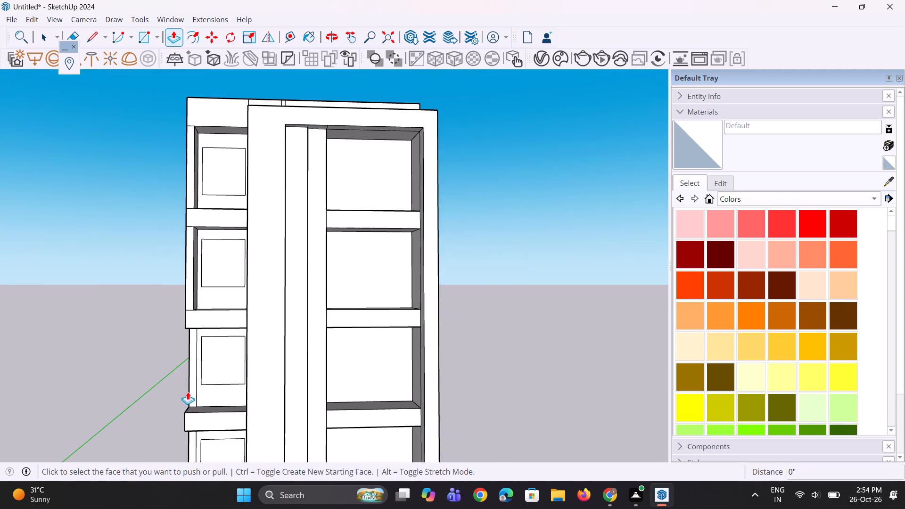
{"action": "left_click", "coordinate": [193, 392]}
{"action": "left_click", "coordinate": [199, 412]}
{"action": "scroll", "coordinate": [223, 289], "scroll_direction": "down", "scroll_amount": 9}
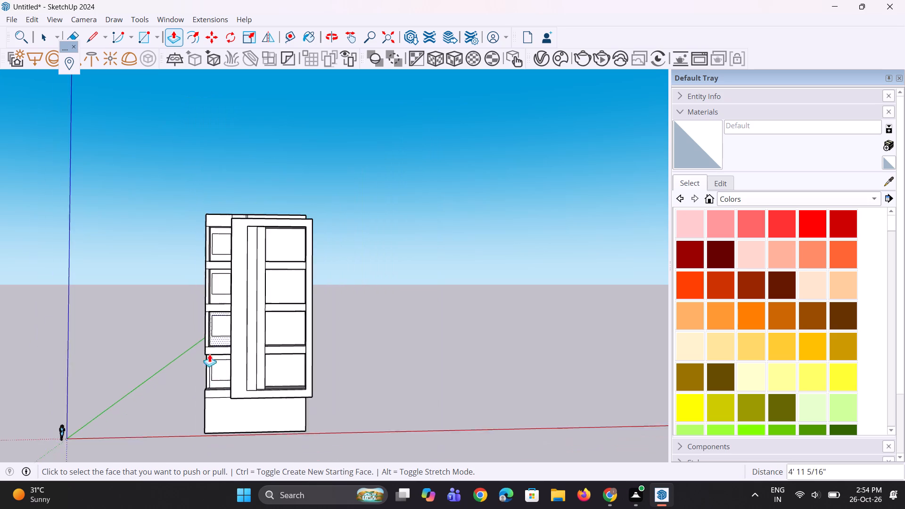
{"action": "scroll", "coordinate": [214, 388], "scroll_direction": "up", "scroll_amount": 11}
{"action": "double_click", "coordinate": [202, 364]}
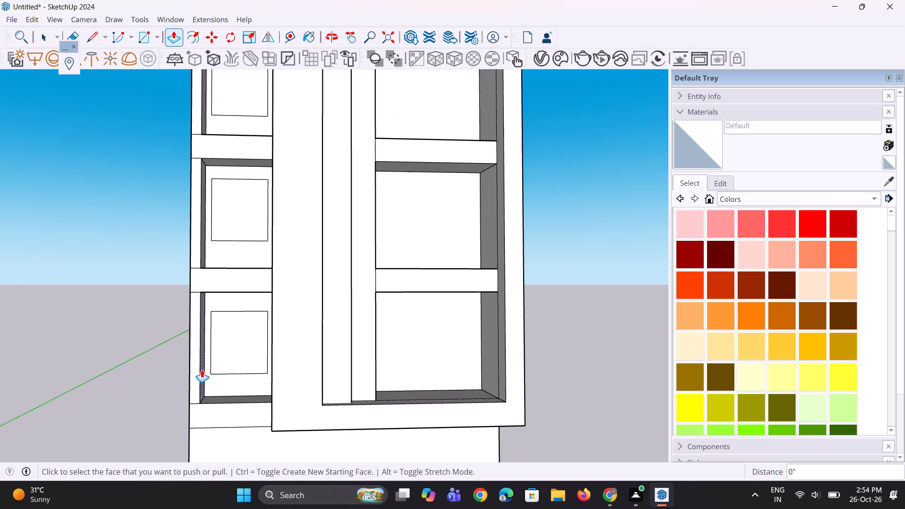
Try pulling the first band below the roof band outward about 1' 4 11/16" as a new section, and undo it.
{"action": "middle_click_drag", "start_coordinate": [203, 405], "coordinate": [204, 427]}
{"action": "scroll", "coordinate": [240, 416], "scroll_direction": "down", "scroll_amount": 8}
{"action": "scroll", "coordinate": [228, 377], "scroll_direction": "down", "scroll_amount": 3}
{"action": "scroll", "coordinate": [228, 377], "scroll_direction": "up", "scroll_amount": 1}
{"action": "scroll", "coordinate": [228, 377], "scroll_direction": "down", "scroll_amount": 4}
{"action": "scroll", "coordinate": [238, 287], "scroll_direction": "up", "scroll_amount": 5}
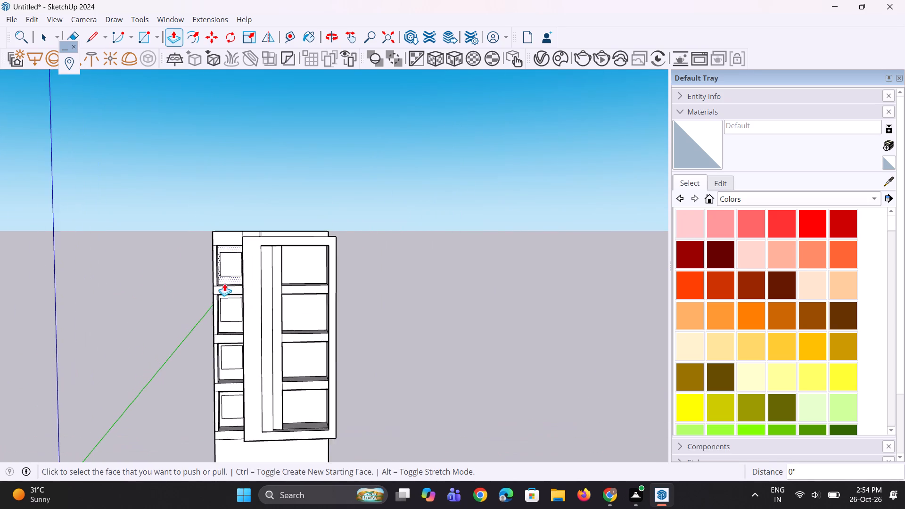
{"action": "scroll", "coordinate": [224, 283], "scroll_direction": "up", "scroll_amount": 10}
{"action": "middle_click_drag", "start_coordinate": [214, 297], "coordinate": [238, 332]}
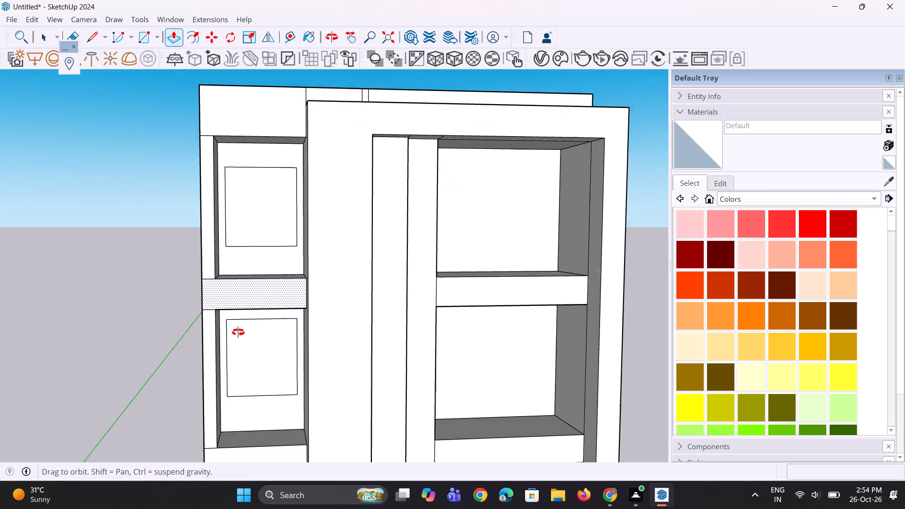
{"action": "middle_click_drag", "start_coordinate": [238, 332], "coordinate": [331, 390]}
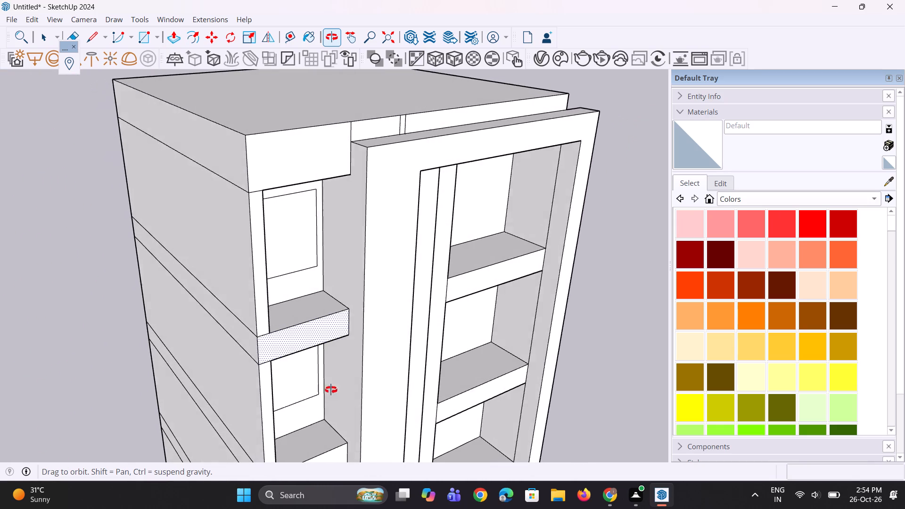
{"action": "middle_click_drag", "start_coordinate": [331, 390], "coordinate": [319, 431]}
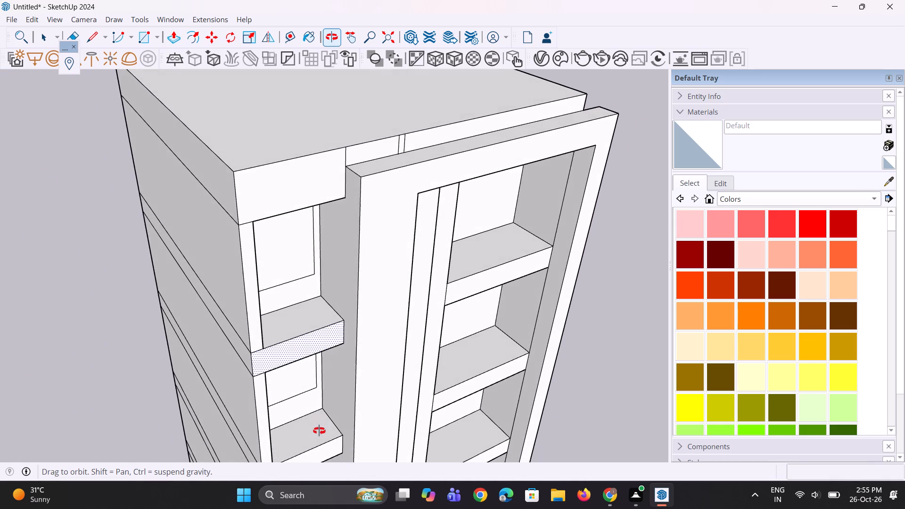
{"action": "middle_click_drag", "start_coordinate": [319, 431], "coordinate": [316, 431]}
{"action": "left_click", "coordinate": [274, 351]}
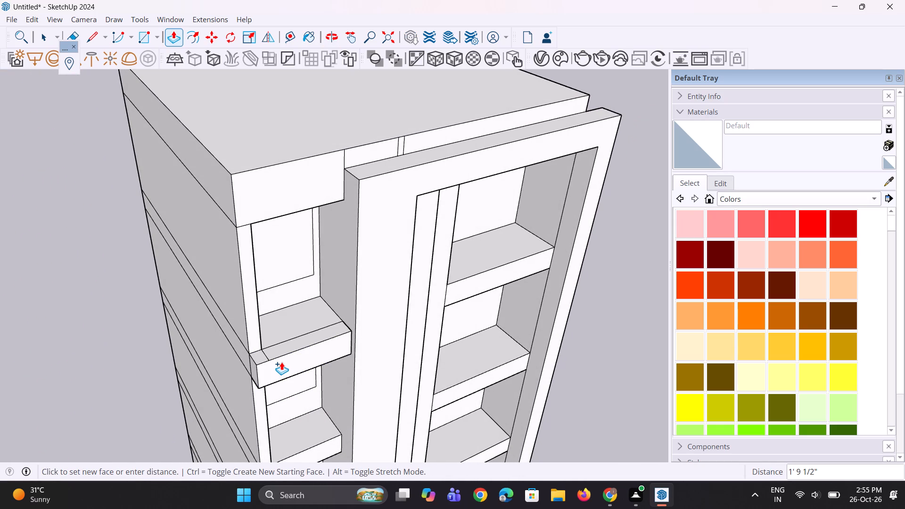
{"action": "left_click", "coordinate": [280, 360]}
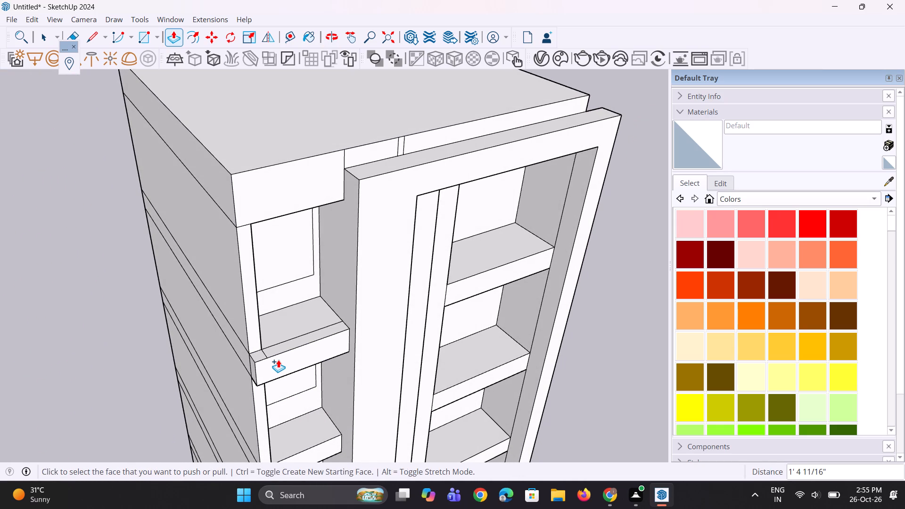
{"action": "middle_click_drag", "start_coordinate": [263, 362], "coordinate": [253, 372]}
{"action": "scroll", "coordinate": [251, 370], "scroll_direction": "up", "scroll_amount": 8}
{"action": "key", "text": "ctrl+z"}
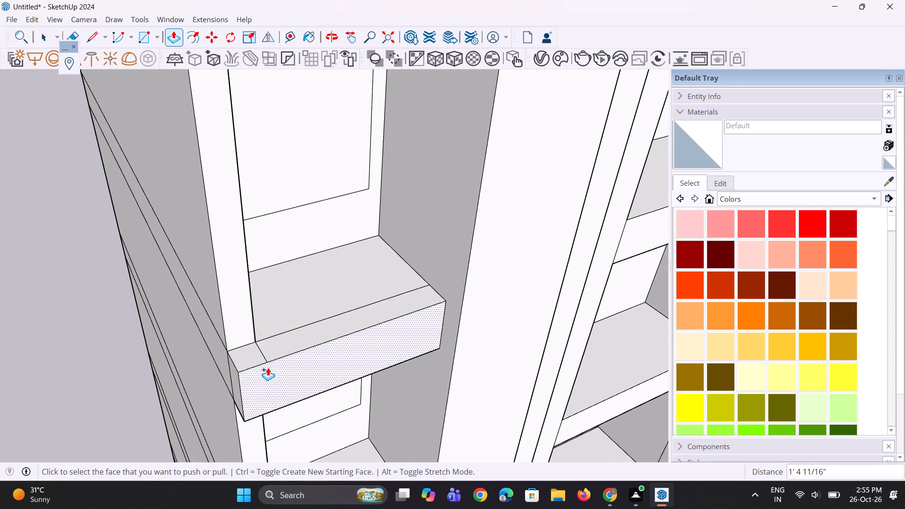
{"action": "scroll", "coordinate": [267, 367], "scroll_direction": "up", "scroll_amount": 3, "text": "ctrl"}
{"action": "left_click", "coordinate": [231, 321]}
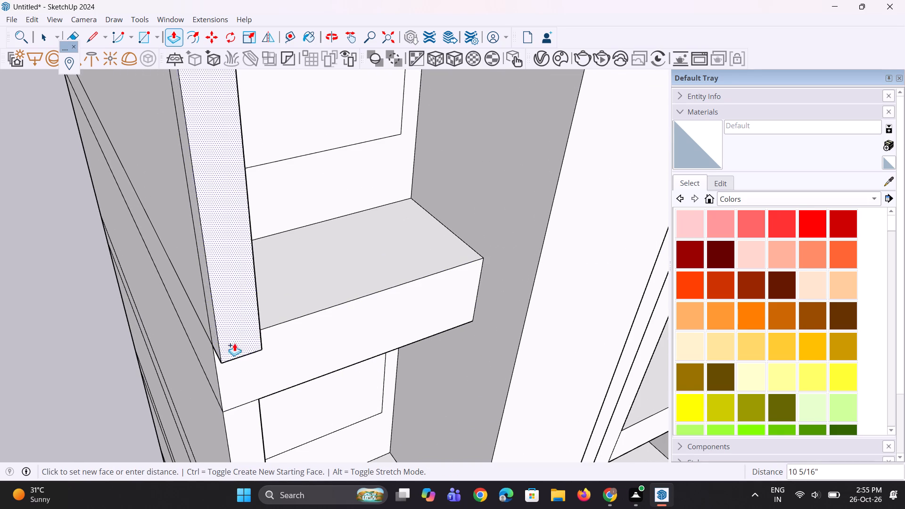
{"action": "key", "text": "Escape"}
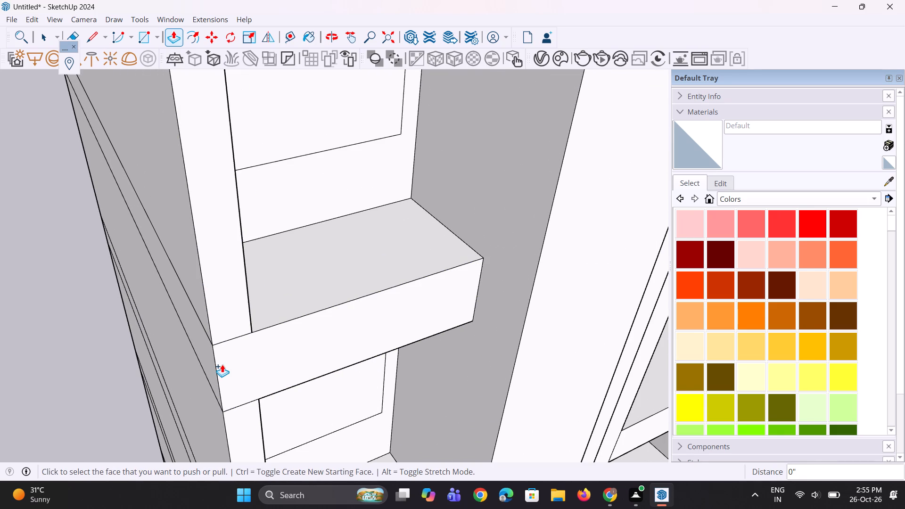
Pull the front face of the first band below the roof band outward about 1' 6" as a new section.
{"action": "scroll", "coordinate": [193, 393], "scroll_direction": "down", "scroll_amount": 4}
{"action": "left_click", "coordinate": [230, 374]}
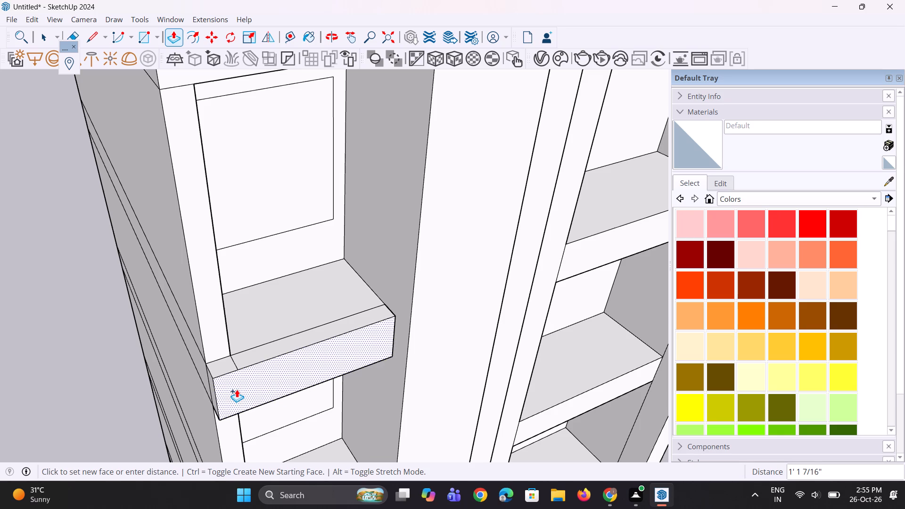
{"action": "left_click", "coordinate": [237, 395]}
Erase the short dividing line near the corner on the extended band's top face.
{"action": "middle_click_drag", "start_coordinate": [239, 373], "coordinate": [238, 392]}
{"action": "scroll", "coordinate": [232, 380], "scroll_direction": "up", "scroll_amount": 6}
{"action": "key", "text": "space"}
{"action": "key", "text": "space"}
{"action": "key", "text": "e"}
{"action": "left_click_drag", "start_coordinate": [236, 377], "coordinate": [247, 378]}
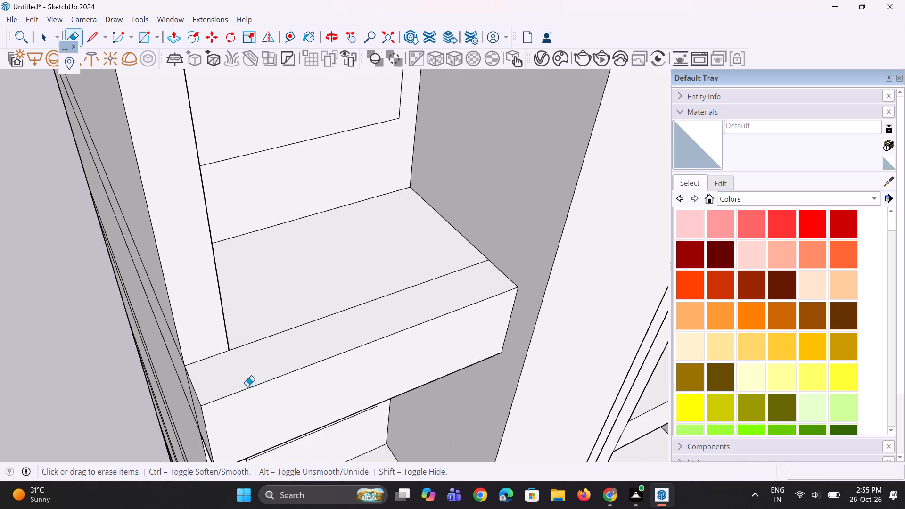
Draw a line about 1' 6" long from the corner strip's inner base corner across the band extension to its front edge.
{"action": "scroll", "coordinate": [250, 400], "scroll_direction": "down", "scroll_amount": 10}
{"action": "scroll", "coordinate": [250, 401], "scroll_direction": "up", "scroll_amount": 1}
{"action": "middle_click_drag", "start_coordinate": [246, 398], "coordinate": [229, 391]}
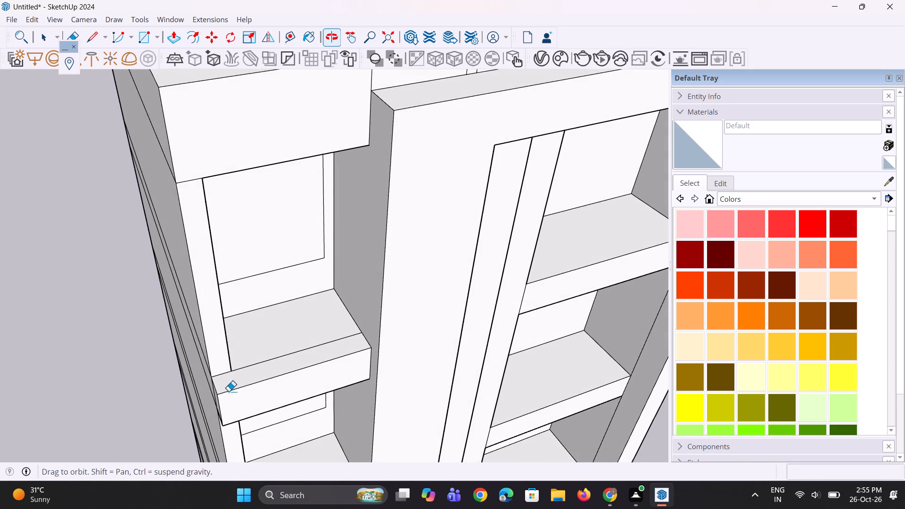
{"action": "scroll", "coordinate": [225, 393], "scroll_direction": "up", "scroll_amount": 4}
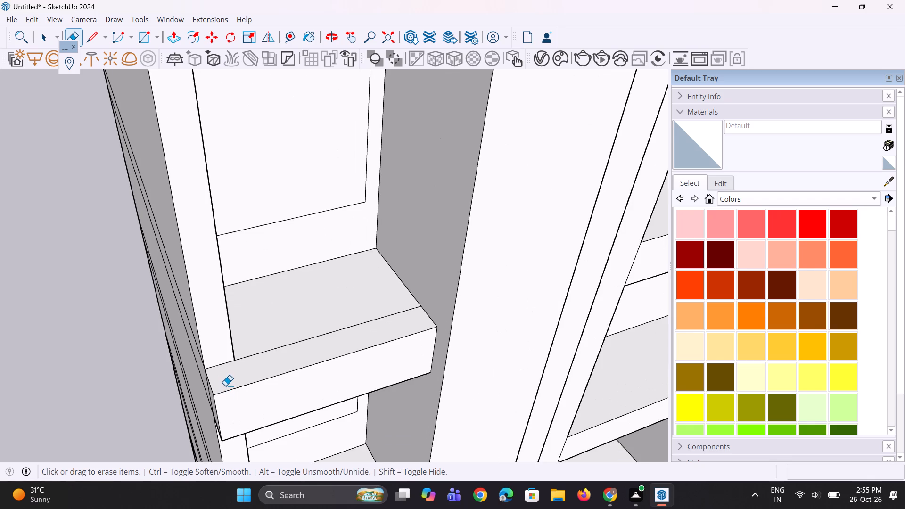
{"action": "key", "text": "l"}
{"action": "left_click", "coordinate": [236, 363]}
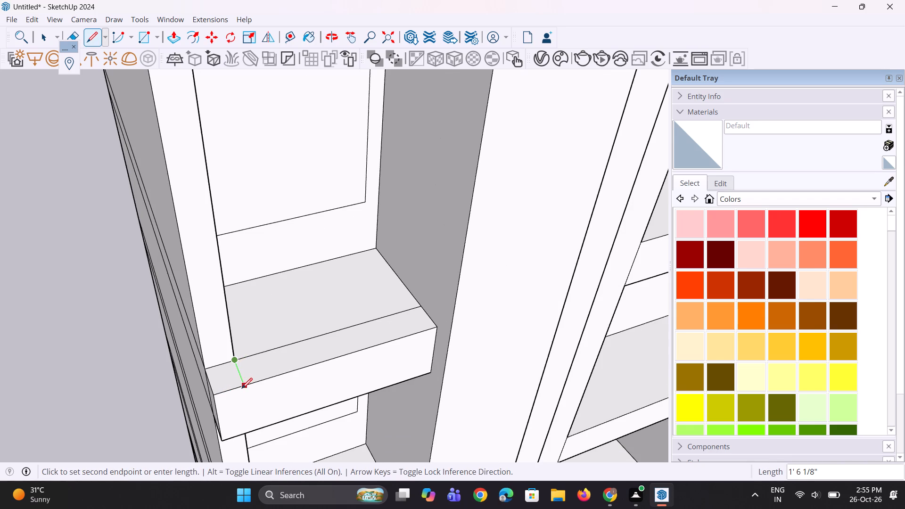
{"action": "left_click", "coordinate": [242, 388]}
Pull the small corner face on the extended band's top up 14' to the underside of the roof band.
{"action": "key", "text": "p"}
{"action": "left_click", "coordinate": [225, 376]}
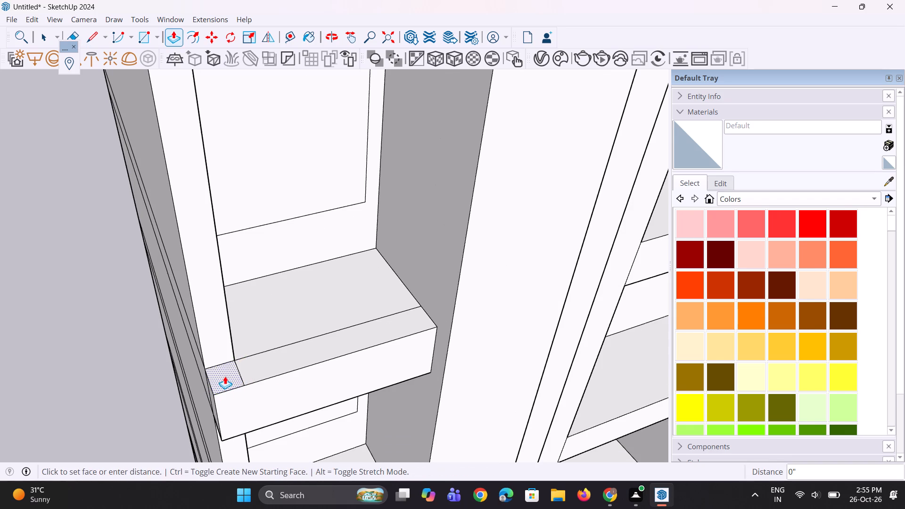
{"action": "scroll", "coordinate": [216, 291], "scroll_direction": "down", "scroll_amount": 10}
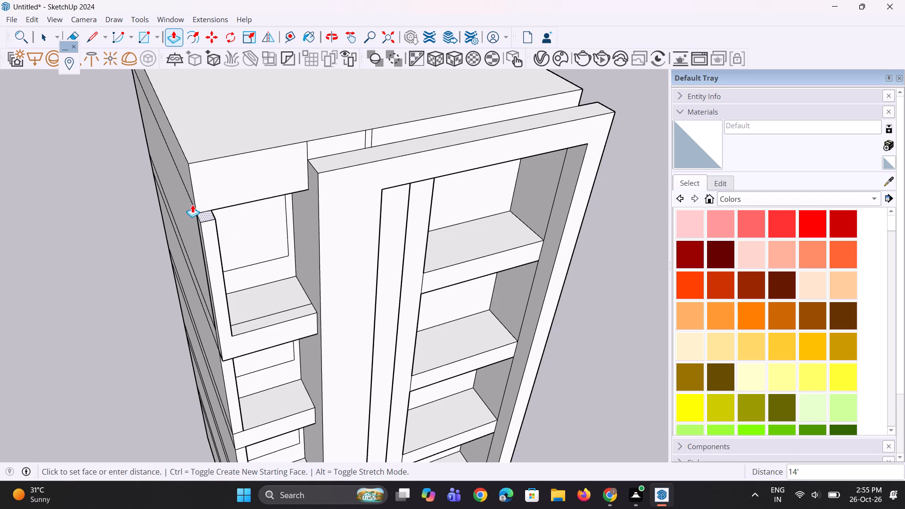
{"action": "left_click", "coordinate": [192, 205]}
Pull the roof band's front face above the corner bay outward about 1' 6 1/8", flush with the corner strip.
{"action": "middle_click_drag", "start_coordinate": [195, 279], "coordinate": [260, 303]}
{"action": "scroll", "coordinate": [195, 279], "scroll_direction": "up", "scroll_amount": 1}
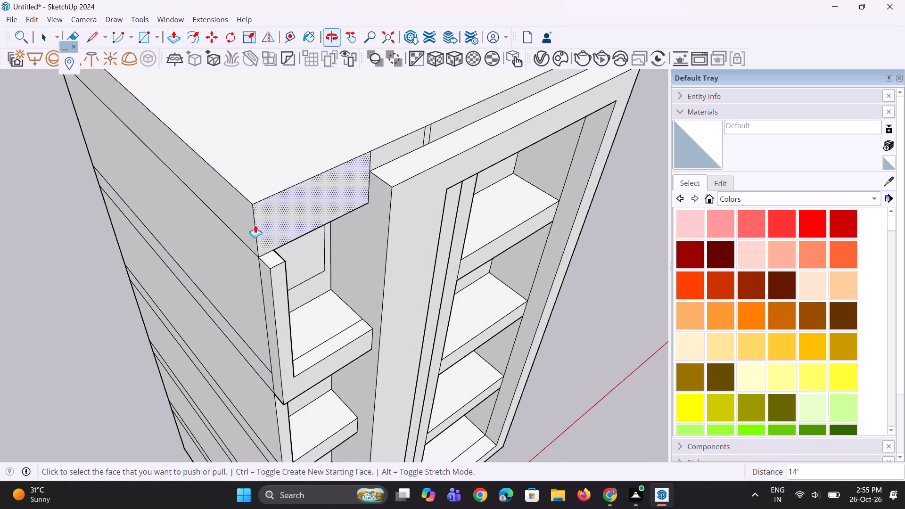
{"action": "left_click", "coordinate": [254, 220]}
{"action": "key", "text": "Escape"}
{"action": "left_click", "coordinate": [268, 213]}
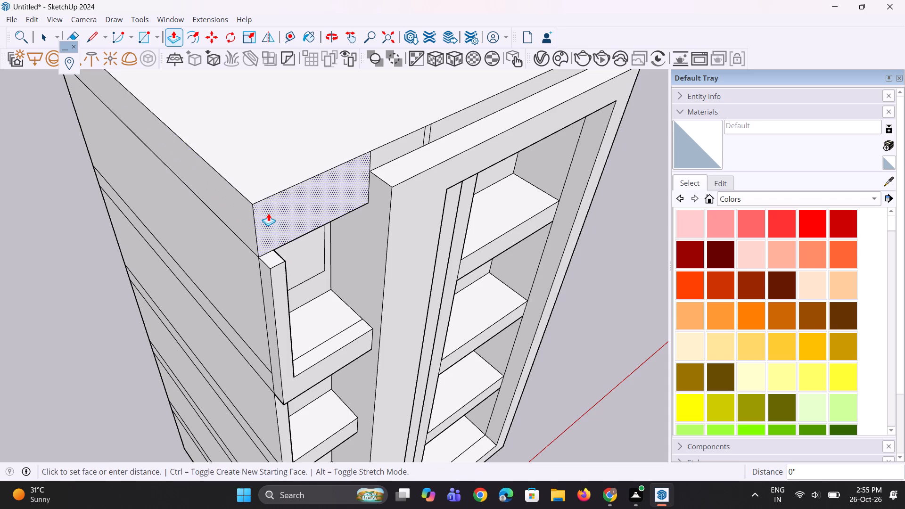
{"action": "left_click", "coordinate": [272, 297]}
Extend the corner strip down 14' through the storey under the extended band and about 3' 9/16" past the next band.
{"action": "middle_click_drag", "start_coordinate": [269, 361], "coordinate": [152, 227]}
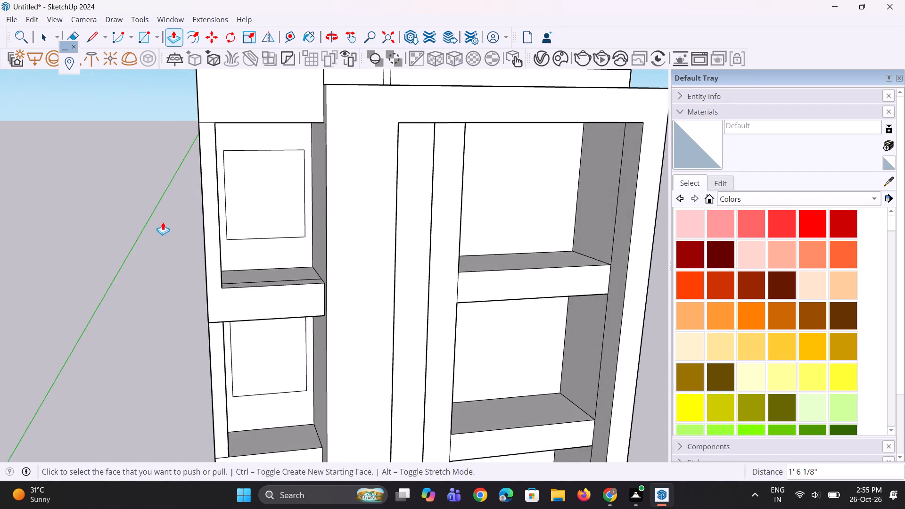
{"action": "scroll", "coordinate": [181, 215], "scroll_direction": "down", "scroll_amount": 4}
{"action": "scroll", "coordinate": [213, 272], "scroll_direction": "down", "scroll_amount": 2}
{"action": "scroll", "coordinate": [212, 328], "scroll_direction": "up", "scroll_amount": 1}
{"action": "middle_click_drag", "start_coordinate": [211, 326], "coordinate": [235, 126]}
{"action": "scroll", "coordinate": [214, 224], "scroll_direction": "up", "scroll_amount": 3}
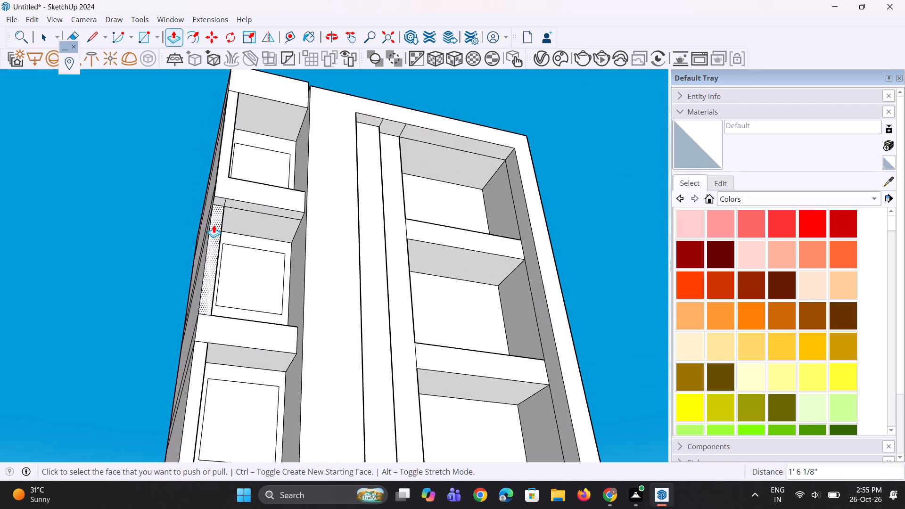
{"action": "left_click", "coordinate": [222, 202]}
{"action": "left_click", "coordinate": [206, 342]}
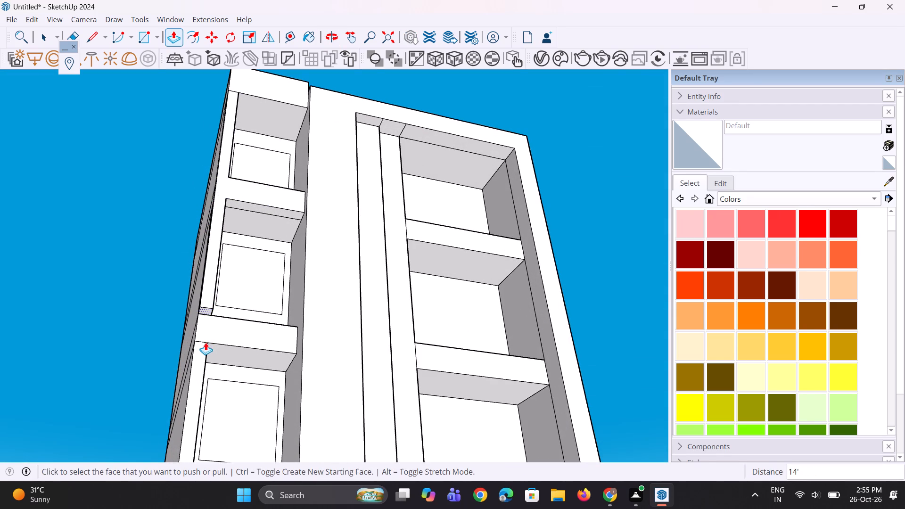
{"action": "left_click", "coordinate": [204, 310]}
{"action": "scroll", "coordinate": [200, 346], "scroll_direction": "down", "scroll_amount": 6}
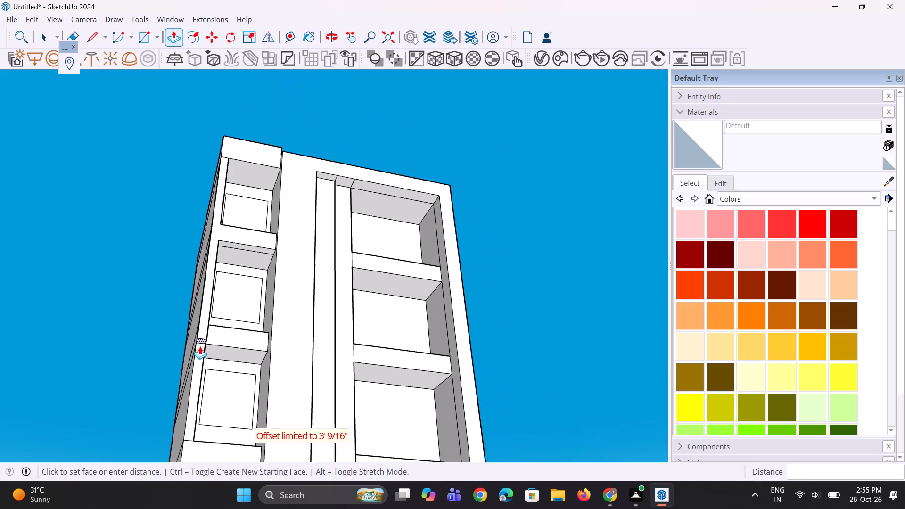
{"action": "scroll", "coordinate": [200, 346], "scroll_direction": "down", "scroll_amount": 7}
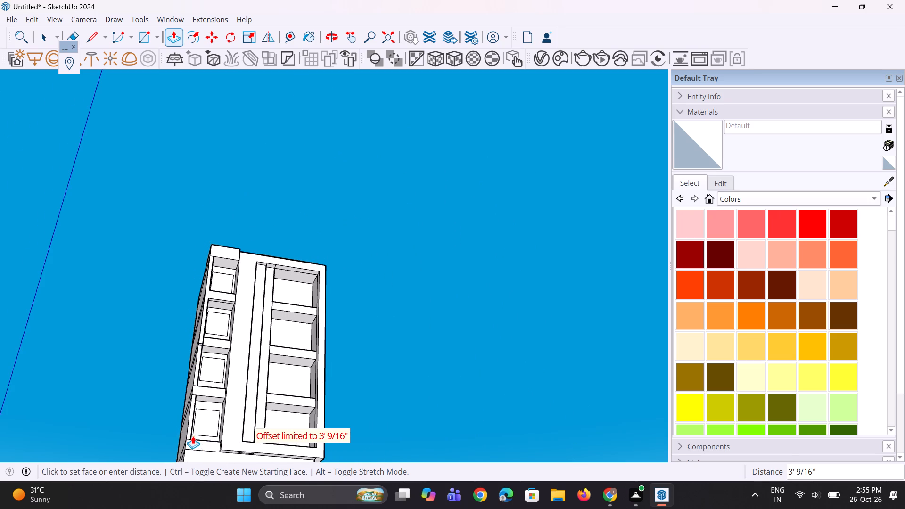
{"action": "scroll", "coordinate": [193, 436], "scroll_direction": "up", "scroll_amount": 10}
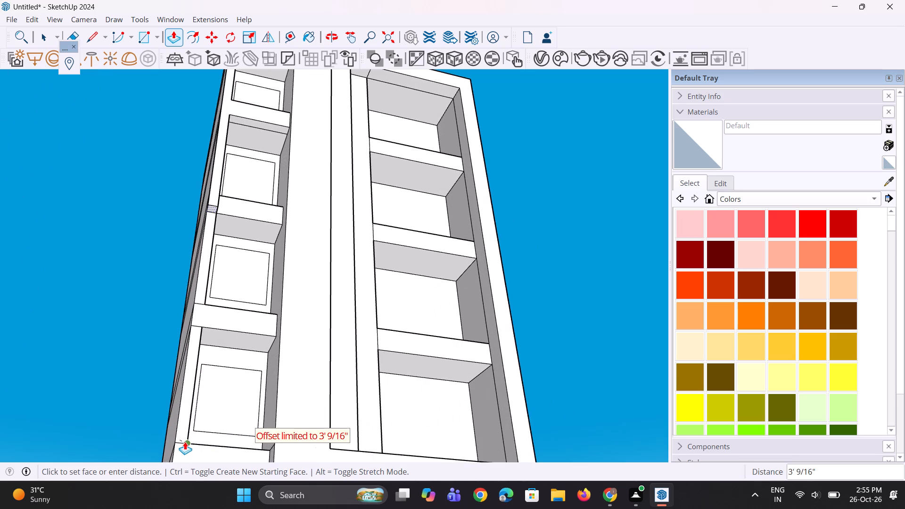
{"action": "left_click", "coordinate": [184, 441]}
Extend the corner strip down another 14' through the following storey and about 3' 9/16" past the band beneath.
{"action": "scroll", "coordinate": [205, 145], "scroll_direction": "up", "scroll_amount": 2}
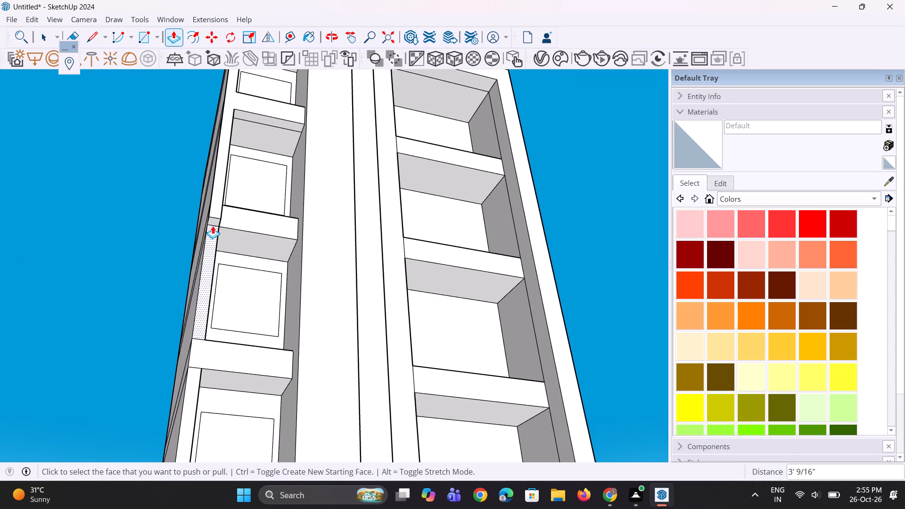
{"action": "left_click", "coordinate": [213, 222]}
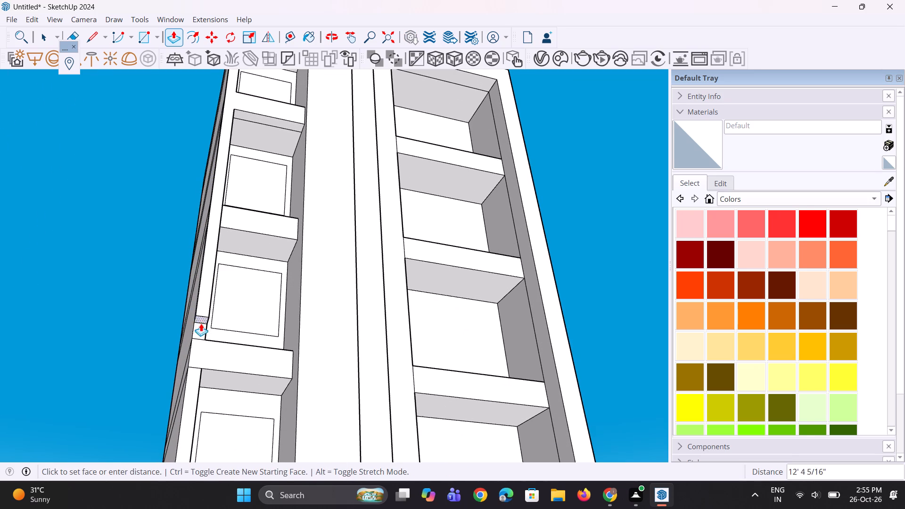
{"action": "left_click", "coordinate": [197, 376]}
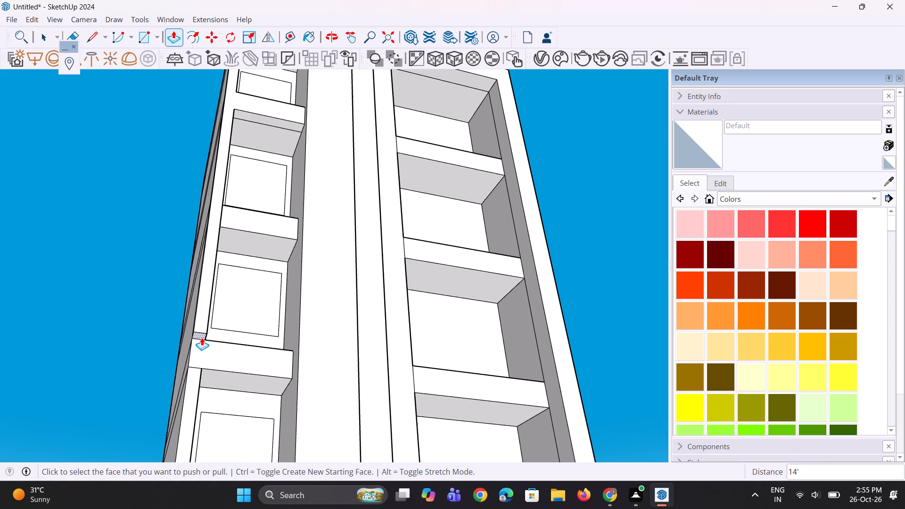
{"action": "left_click", "coordinate": [202, 337]}
{"action": "left_click", "coordinate": [197, 385]}
Extend the corner strip down a final 14' to the top of the lowest band.
{"action": "scroll", "coordinate": [203, 255], "scroll_direction": "down", "scroll_amount": 8}
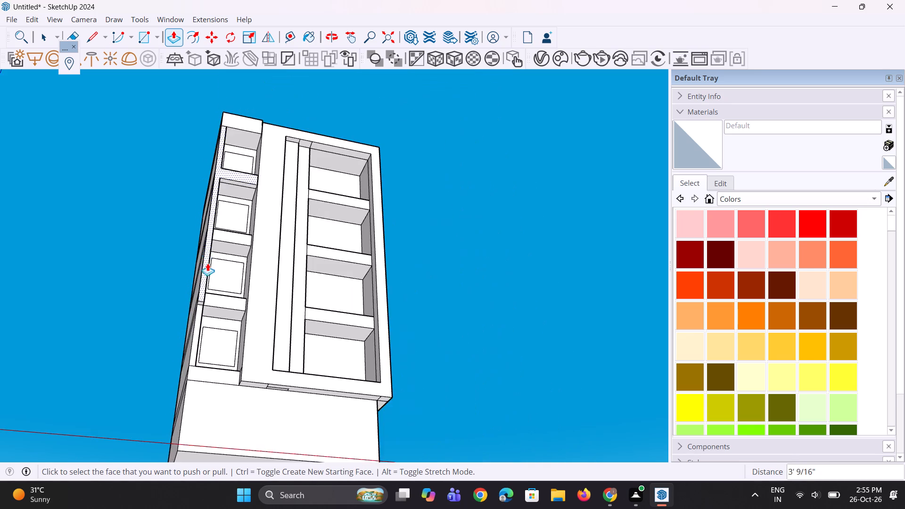
{"action": "scroll", "coordinate": [201, 339], "scroll_direction": "up", "scroll_amount": 9}
{"action": "scroll", "coordinate": [190, 279], "scroll_direction": "up", "scroll_amount": 4}
{"action": "left_click", "coordinate": [216, 245]}
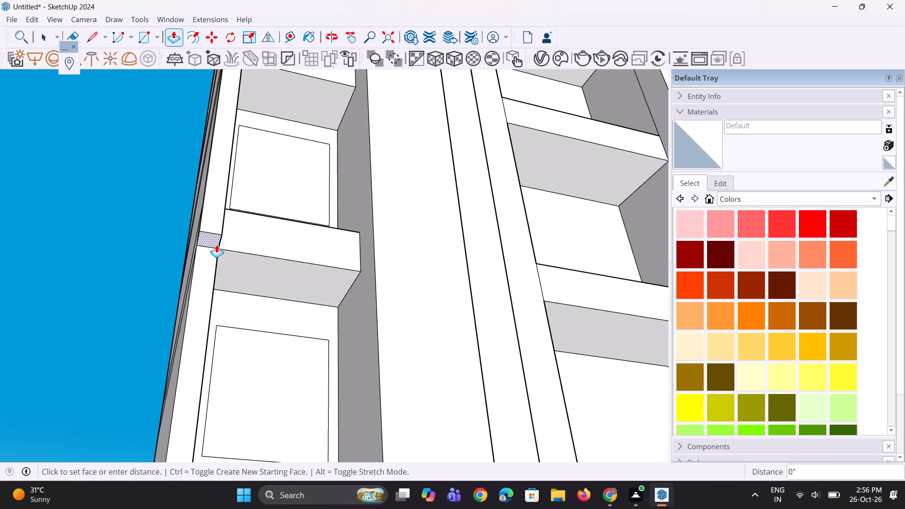
{"action": "scroll", "coordinate": [165, 285], "scroll_direction": "down", "scroll_amount": 5}
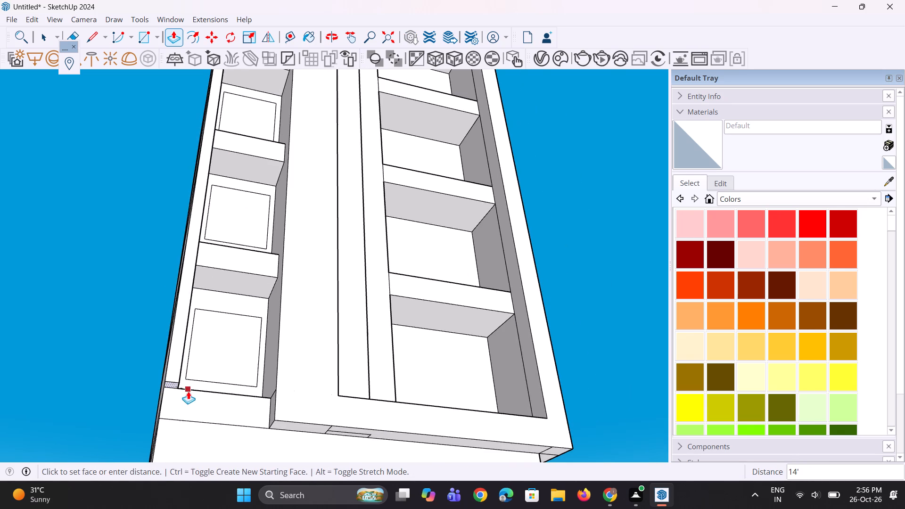
{"action": "left_click", "coordinate": [188, 391]}
Pull the front faces of the two middle corner-bay bands outward about 1' 6 1/8", flush with the corner strip.
{"action": "middle_click_drag", "start_coordinate": [251, 318], "coordinate": [114, 427]}
{"action": "middle_click_drag", "start_coordinate": [189, 336], "coordinate": [184, 401]}
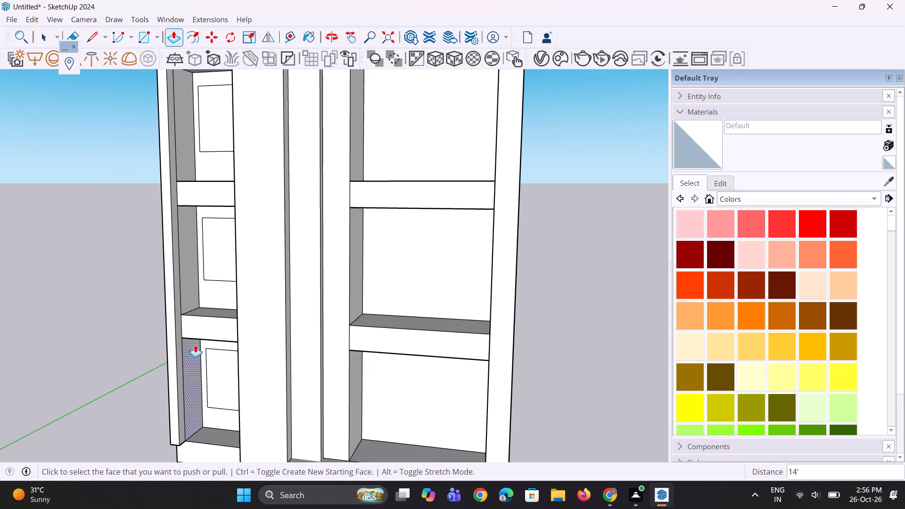
{"action": "left_click", "coordinate": [197, 328]}
{"action": "left_click_drag", "start_coordinate": [174, 298], "coordinate": [174, 283]}
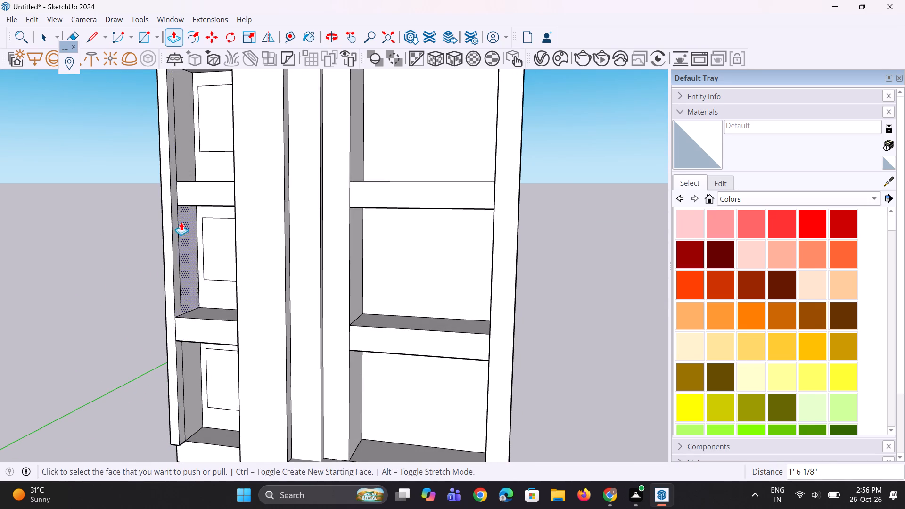
{"action": "scroll", "coordinate": [184, 192], "scroll_direction": "up", "scroll_amount": 2}
{"action": "double_click", "coordinate": [187, 189]}
Erase the short vertical line dividing the corner strip from the pulled-out band's front face.
{"action": "middle_click_drag", "start_coordinate": [176, 253], "coordinate": [203, 252]}
{"action": "scroll", "coordinate": [208, 257], "scroll_direction": "down", "scroll_amount": 5}
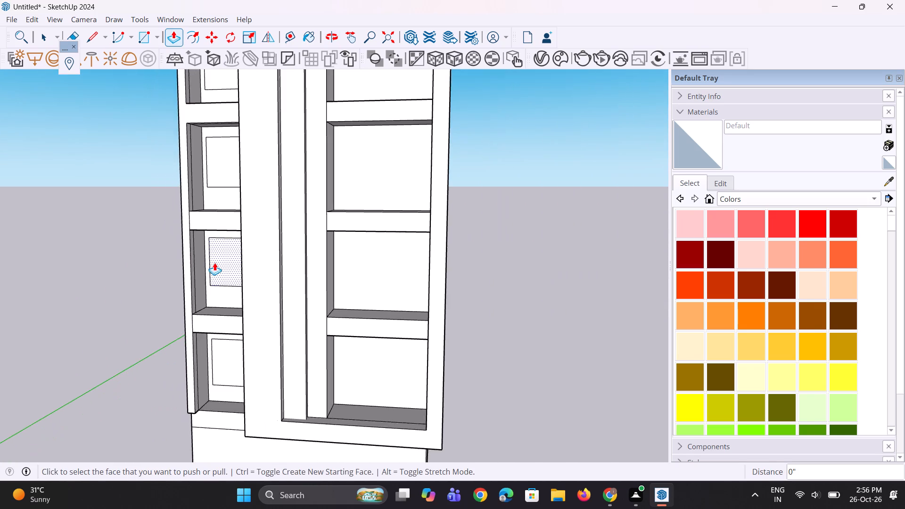
{"action": "middle_click_drag", "start_coordinate": [226, 264], "coordinate": [349, 287]}
{"action": "middle_click", "coordinate": [349, 286]}
{"action": "scroll", "coordinate": [245, 254], "scroll_direction": "up", "scroll_amount": 7}
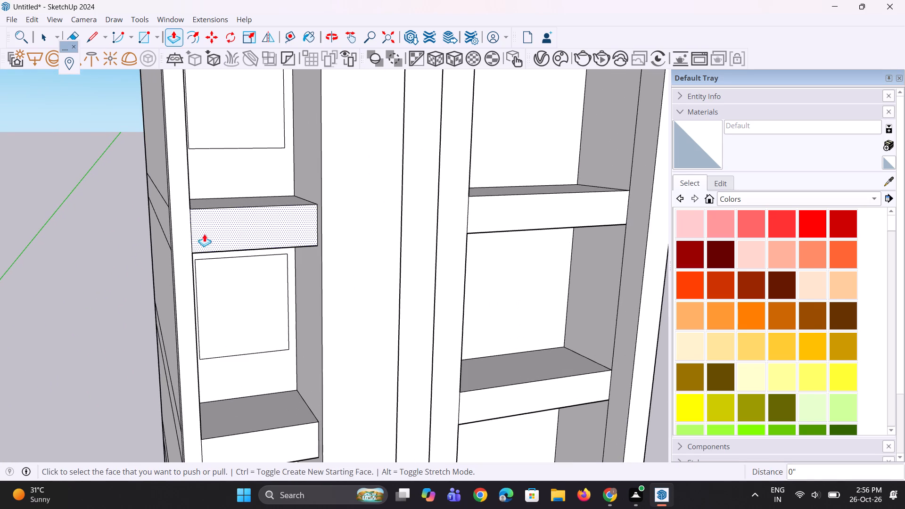
{"action": "key", "text": "e"}
{"action": "scroll", "coordinate": [188, 252], "scroll_direction": "up", "scroll_amount": 5}
{"action": "left_click_drag", "start_coordinate": [191, 236], "coordinate": [256, 233]}
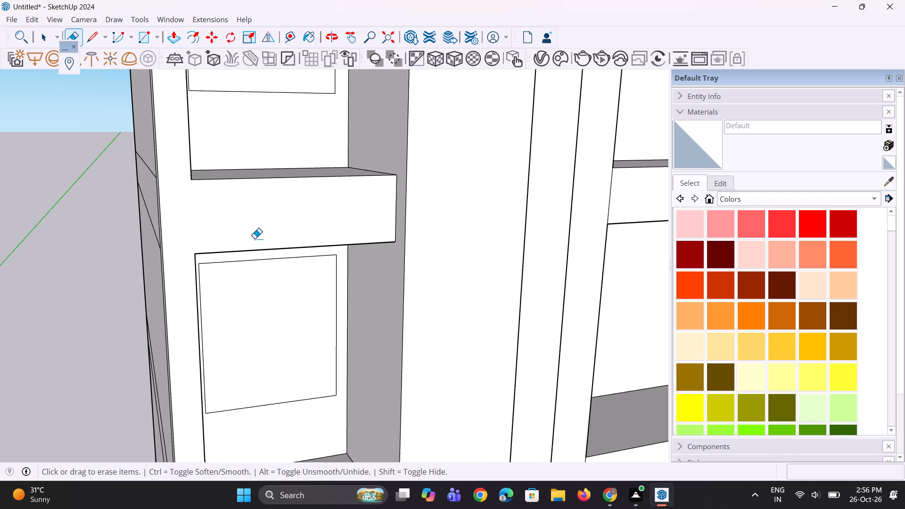
Erase the lengthwise dividing line on the corner strip's inner side in the top corner bay.
{"action": "scroll", "coordinate": [200, 293], "scroll_direction": "down", "scroll_amount": 11}
{"action": "middle_click_drag", "start_coordinate": [188, 302], "coordinate": [213, 372]}
{"action": "scroll", "coordinate": [202, 204], "scroll_direction": "up", "scroll_amount": 3}
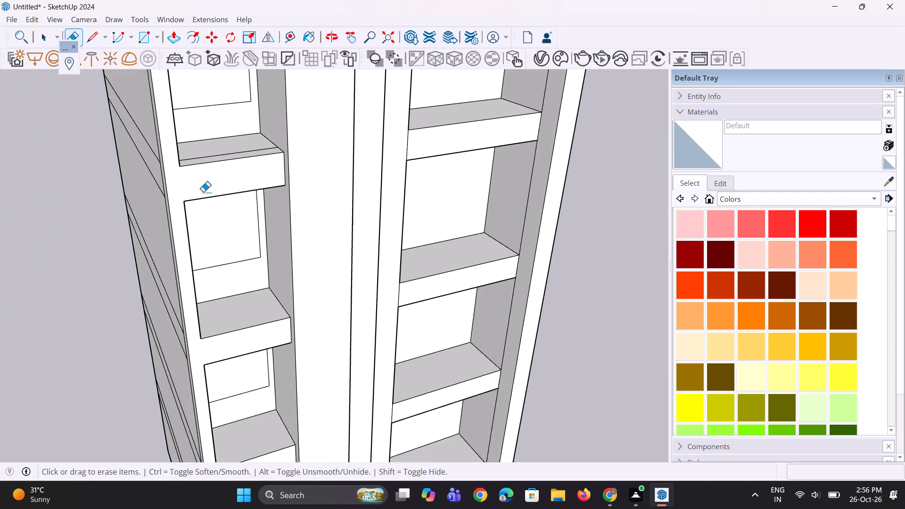
{"action": "scroll", "coordinate": [184, 204], "scroll_direction": "down", "scroll_amount": 5}
{"action": "middle_click_drag", "start_coordinate": [248, 195], "coordinate": [169, 251]}
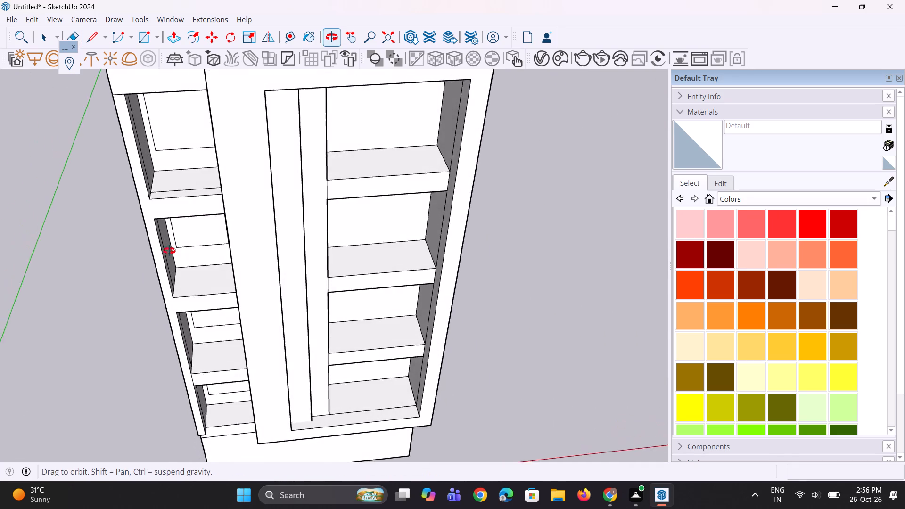
{"action": "middle_click_drag", "start_coordinate": [169, 251], "coordinate": [162, 238]}
{"action": "scroll", "coordinate": [173, 164], "scroll_direction": "up", "scroll_amount": 4}
{"action": "middle_click_drag", "start_coordinate": [149, 156], "coordinate": [125, 162]}
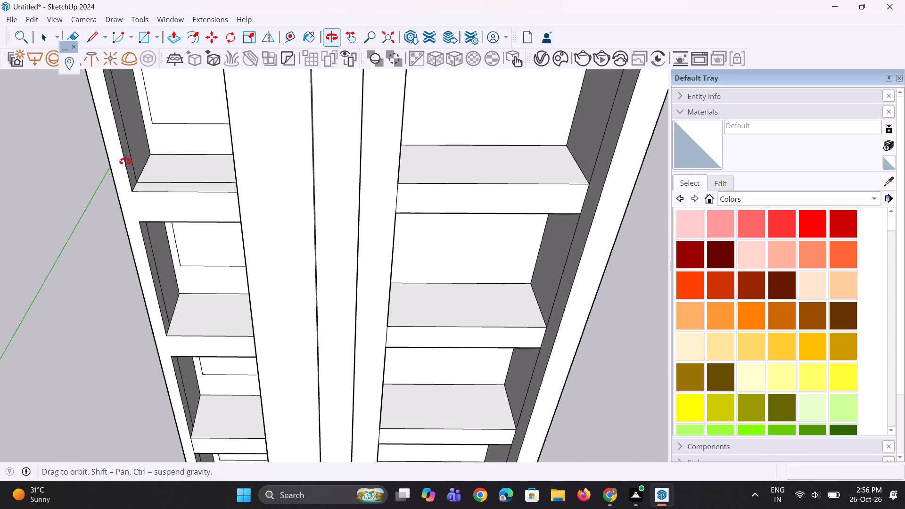
{"action": "middle_click_drag", "start_coordinate": [125, 162], "coordinate": [124, 162]}
{"action": "left_click_drag", "start_coordinate": [127, 151], "coordinate": [136, 148]}
Copy the four vertical line segments beside the front corner of the side wall about 6' 8 1/2" along the wall, away from the corner.
{"action": "middle_click_drag", "start_coordinate": [125, 218], "coordinate": [333, 177]}
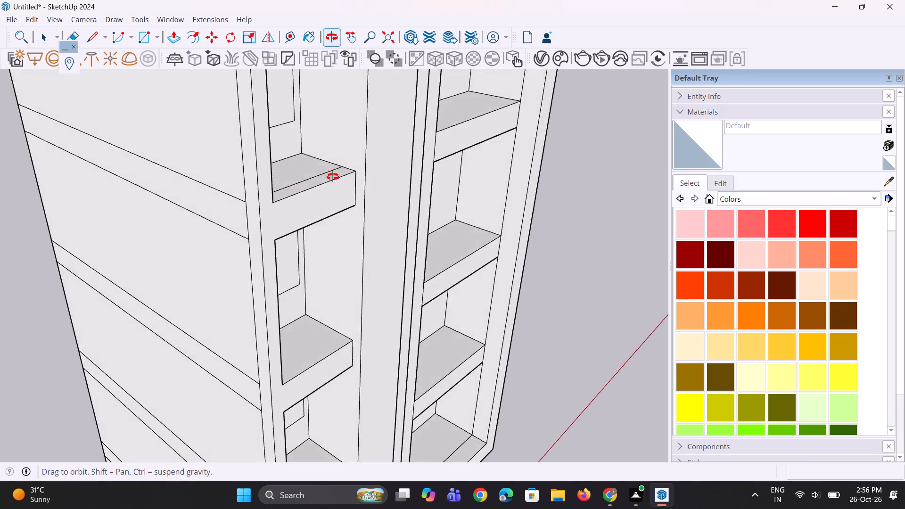
{"action": "middle_click_drag", "start_coordinate": [333, 177], "coordinate": [282, 241]}
{"action": "scroll", "coordinate": [281, 270], "scroll_direction": "down", "scroll_amount": 6}
{"action": "middle_click_drag", "start_coordinate": [253, 252], "coordinate": [272, 224]}
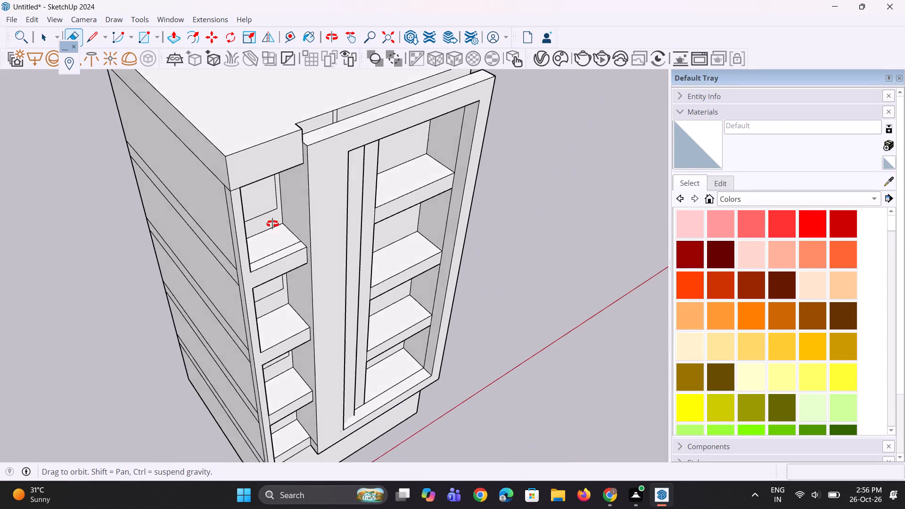
{"action": "middle_click_drag", "start_coordinate": [272, 224], "coordinate": [305, 144]}
{"action": "scroll", "coordinate": [242, 161], "scroll_direction": "up", "scroll_amount": 1}
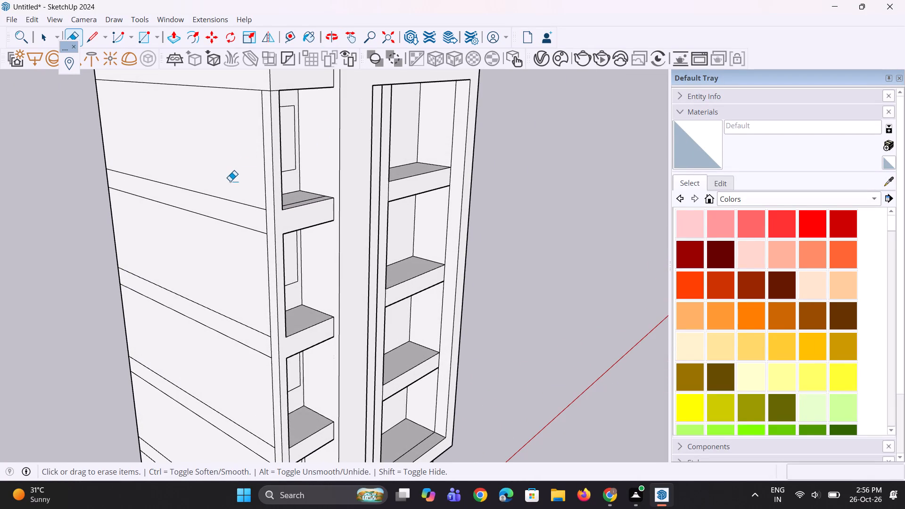
{"action": "key", "text": "p"}
{"action": "middle_click_drag", "start_coordinate": [221, 179], "coordinate": [198, 175]}
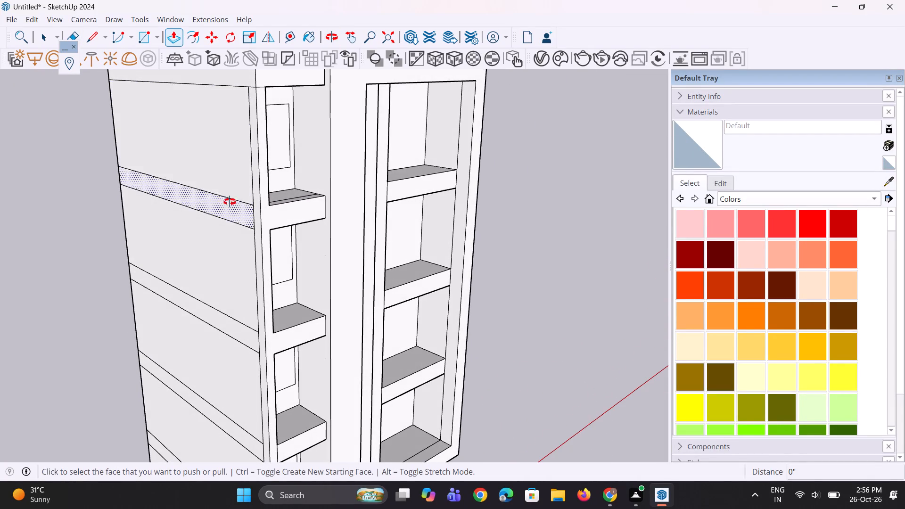
{"action": "middle_click_drag", "start_coordinate": [230, 202], "coordinate": [284, 199]}
{"action": "key", "text": "space"}
{"action": "key", "text": "space"}
{"action": "left_click", "coordinate": [285, 193]}
{"action": "scroll", "coordinate": [281, 212], "scroll_direction": "up", "scroll_amount": 2}
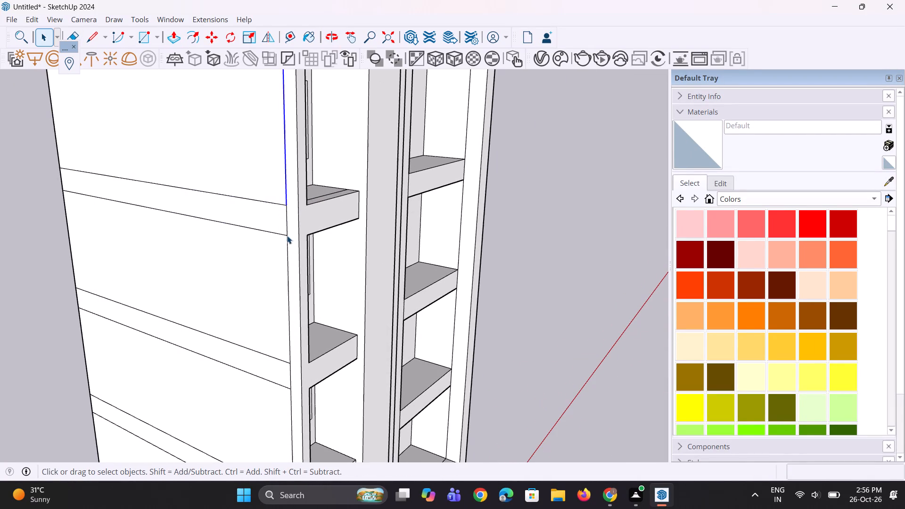
{"action": "left_click", "coordinate": [286, 245], "text": "ctrl"}
{"action": "scroll", "coordinate": [265, 217], "scroll_direction": "down", "scroll_amount": 5}
{"action": "scroll", "coordinate": [269, 298], "scroll_direction": "down", "scroll_amount": 6}
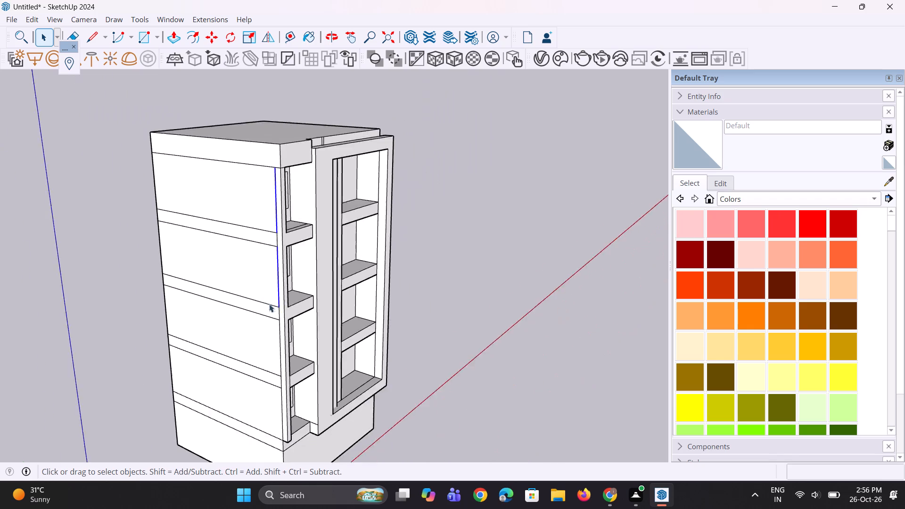
{"action": "scroll", "coordinate": [272, 374], "scroll_direction": "up", "scroll_amount": 14}
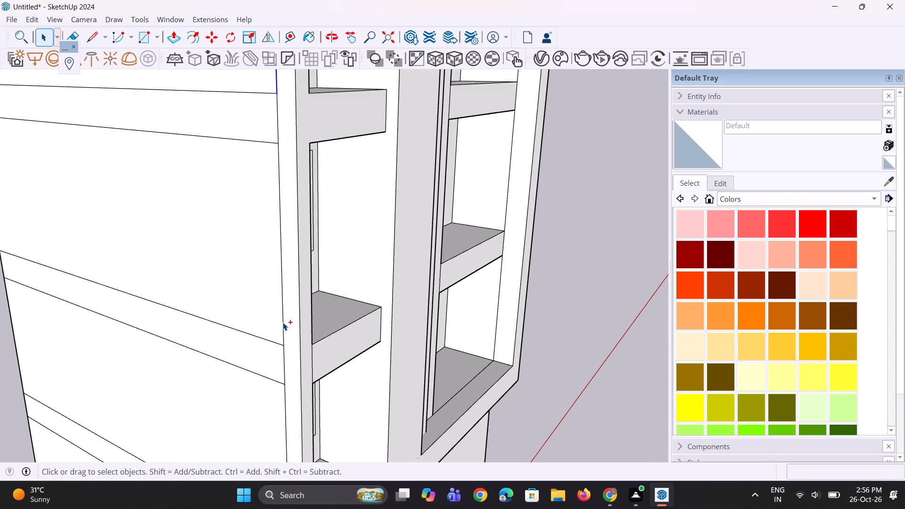
{"action": "left_click", "coordinate": [283, 323], "text": "ctrl"}
{"action": "scroll", "coordinate": [268, 263], "scroll_direction": "down", "scroll_amount": 9}
{"action": "scroll", "coordinate": [277, 377], "scroll_direction": "up", "scroll_amount": 6}
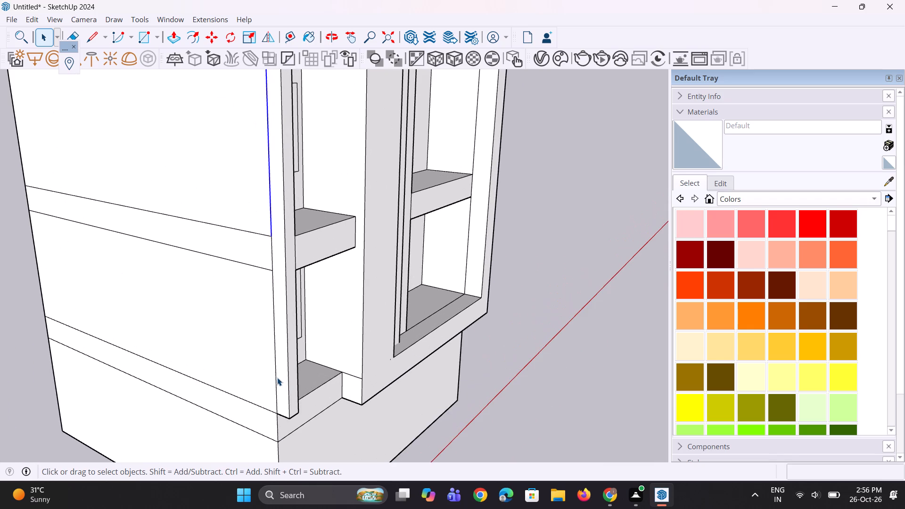
{"action": "left_click", "coordinate": [275, 370], "text": "ctrl"}
{"action": "key", "text": "m"}
{"action": "left_click", "coordinate": [274, 415]}
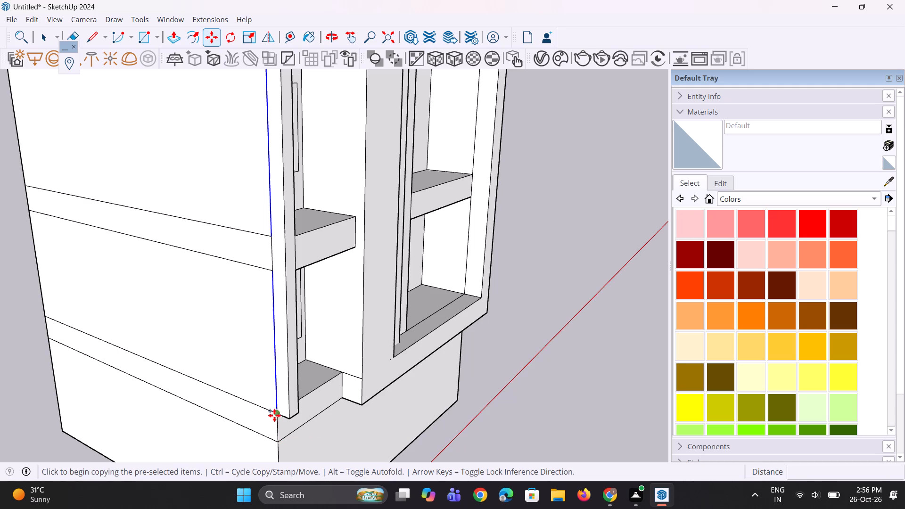
{"action": "left_click", "coordinate": [227, 392]}
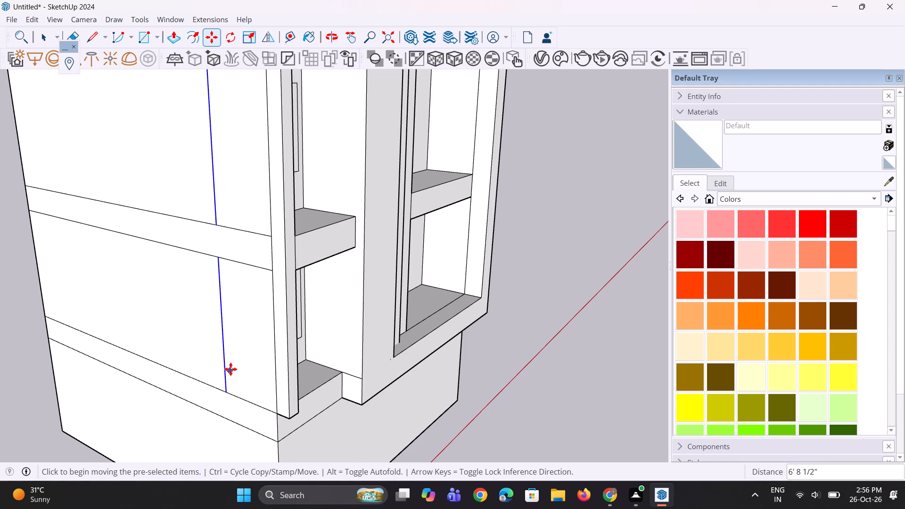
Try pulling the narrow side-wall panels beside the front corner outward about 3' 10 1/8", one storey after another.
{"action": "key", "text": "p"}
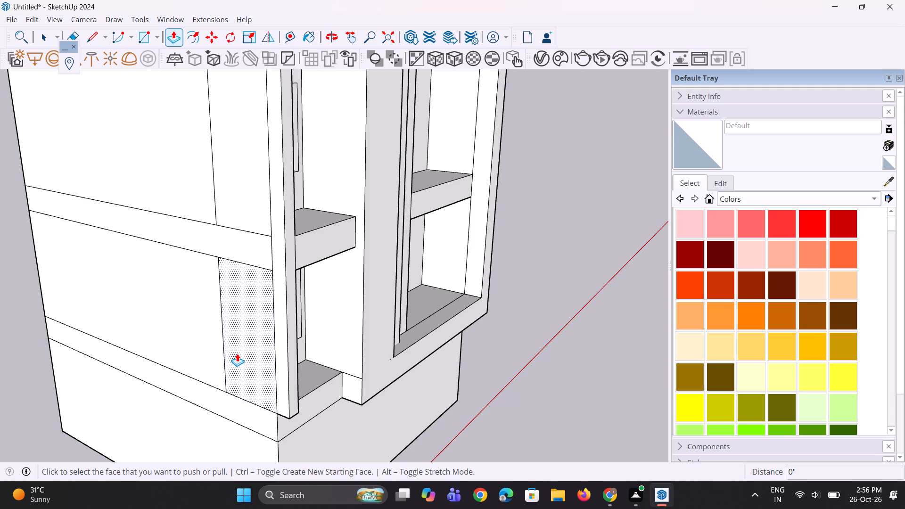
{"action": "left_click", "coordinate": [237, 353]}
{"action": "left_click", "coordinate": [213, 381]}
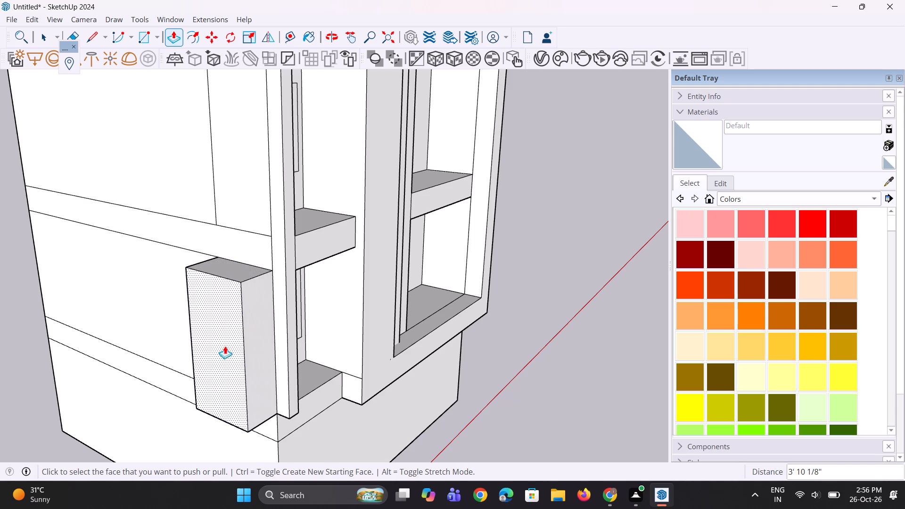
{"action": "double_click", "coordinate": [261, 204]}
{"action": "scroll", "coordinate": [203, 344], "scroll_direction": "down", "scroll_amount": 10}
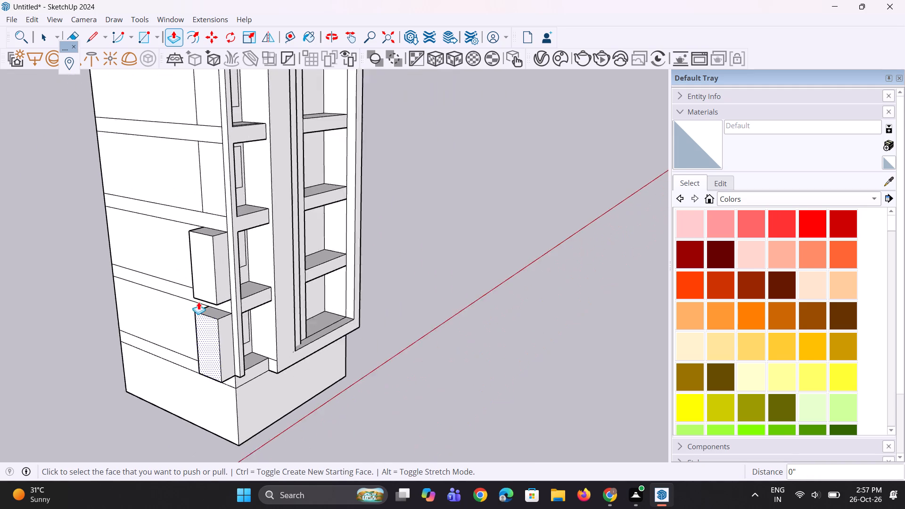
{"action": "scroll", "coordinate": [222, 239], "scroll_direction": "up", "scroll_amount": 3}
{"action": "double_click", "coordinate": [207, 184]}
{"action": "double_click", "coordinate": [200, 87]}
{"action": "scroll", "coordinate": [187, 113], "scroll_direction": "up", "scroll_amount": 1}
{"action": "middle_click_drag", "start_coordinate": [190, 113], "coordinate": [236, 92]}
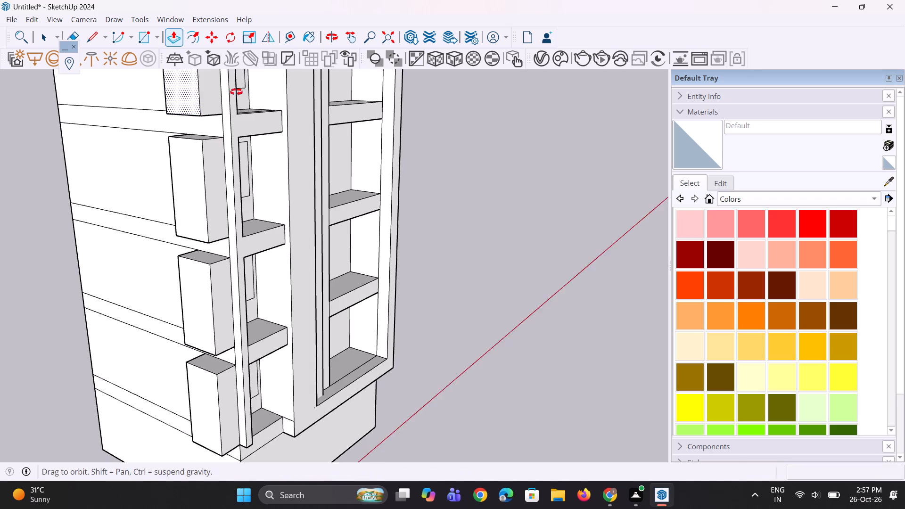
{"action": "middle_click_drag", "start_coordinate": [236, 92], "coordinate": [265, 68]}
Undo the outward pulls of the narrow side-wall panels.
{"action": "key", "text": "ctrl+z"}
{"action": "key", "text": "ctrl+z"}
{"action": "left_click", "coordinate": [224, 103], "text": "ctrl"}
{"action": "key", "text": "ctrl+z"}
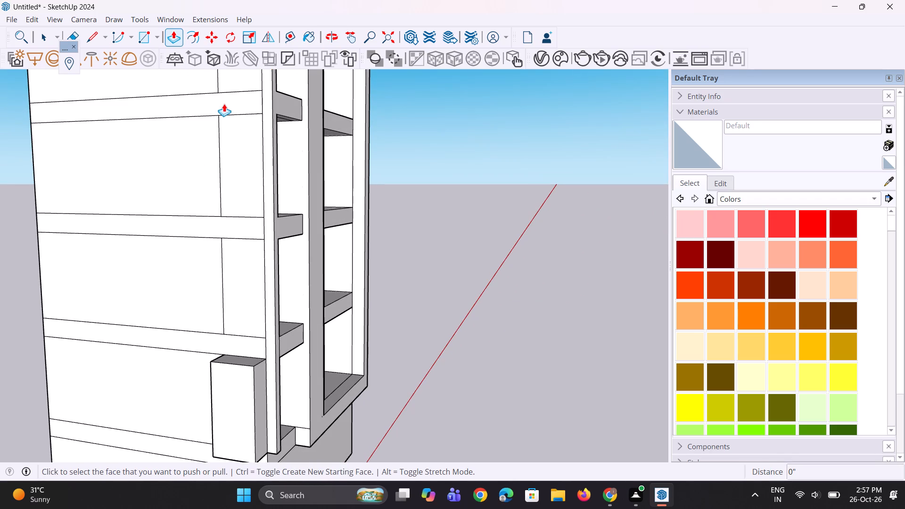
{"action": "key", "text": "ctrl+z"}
Draw short vertical lines across the three side-wall bands, joining the copied vertical segments into one continuous line.
{"action": "key", "text": "l"}
{"action": "scroll", "coordinate": [224, 353], "scroll_direction": "up", "scroll_amount": 3}
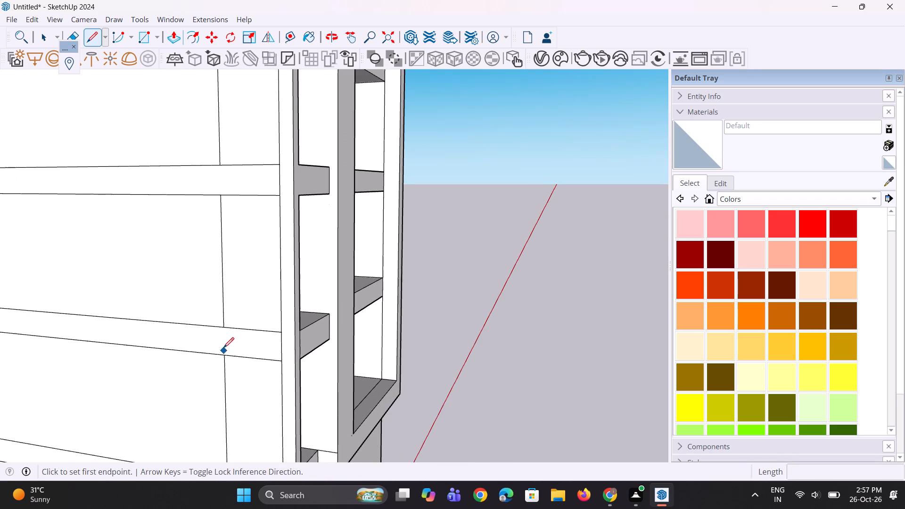
{"action": "left_click", "coordinate": [223, 324]}
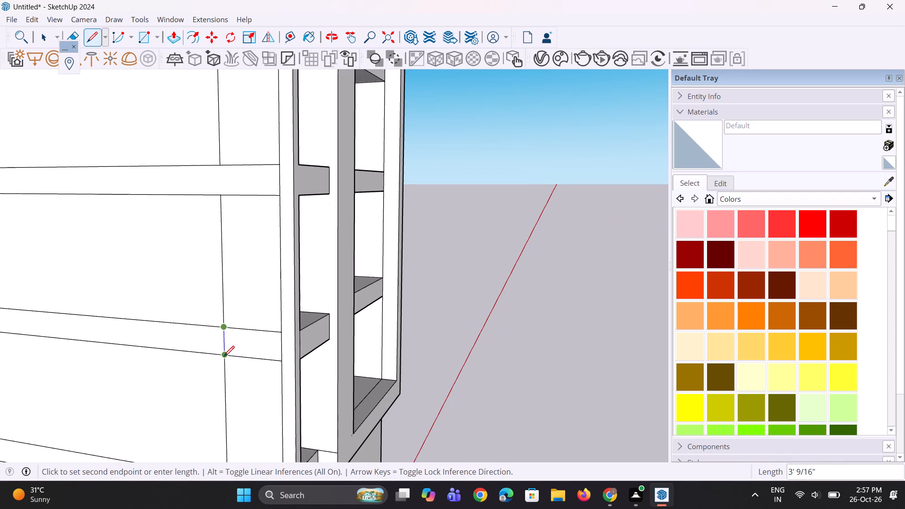
{"action": "left_click", "coordinate": [224, 356]}
{"action": "scroll", "coordinate": [225, 414], "scroll_direction": "down", "scroll_amount": 5}
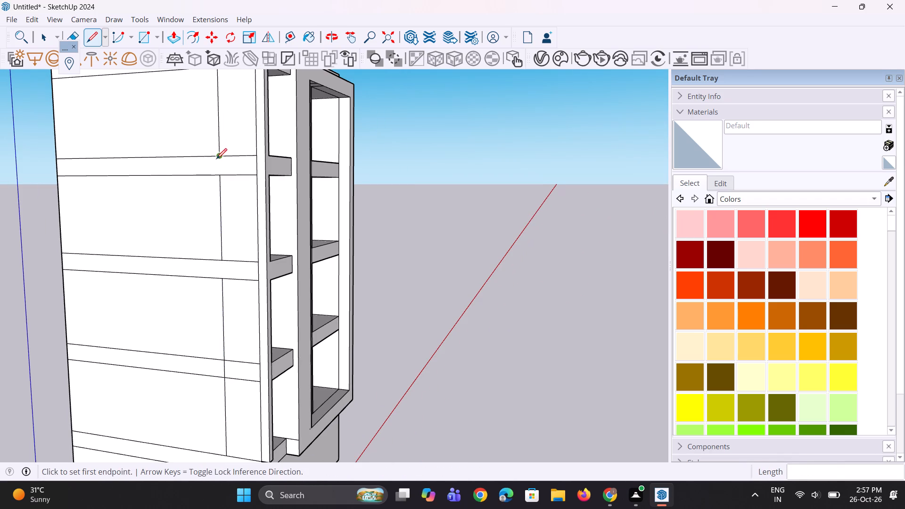
{"action": "left_click", "coordinate": [217, 159]}
{"action": "left_click", "coordinate": [221, 173]}
{"action": "scroll", "coordinate": [221, 263], "scroll_direction": "up", "scroll_amount": 6}
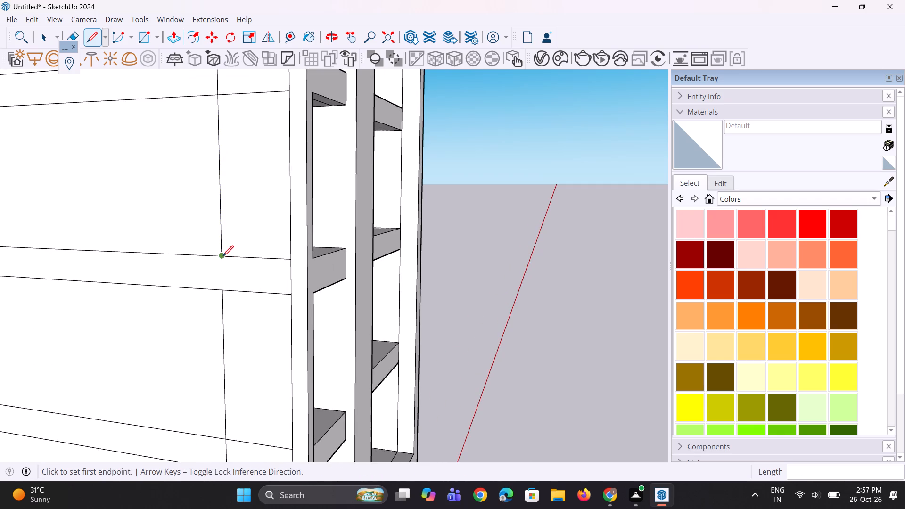
{"action": "left_click", "coordinate": [223, 256]}
{"action": "left_click", "coordinate": [223, 292]}
{"action": "scroll", "coordinate": [190, 296], "scroll_direction": "down", "scroll_amount": 9}
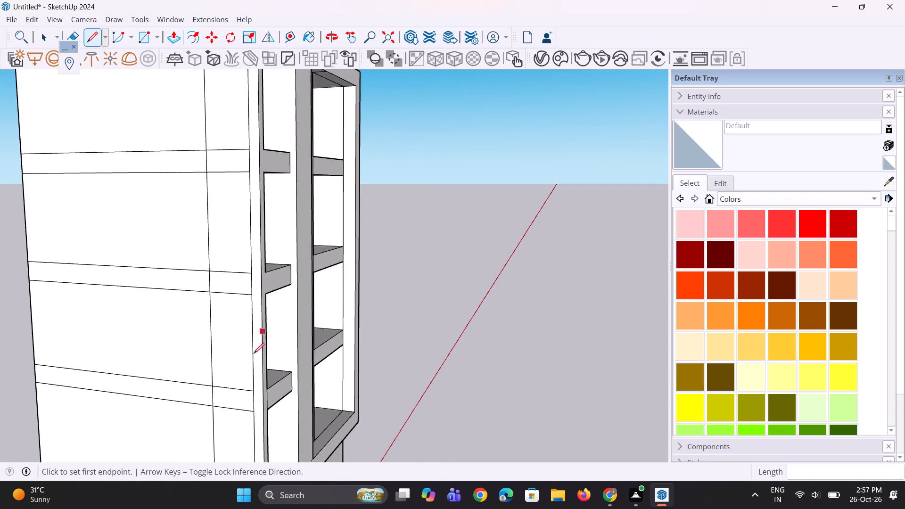
Pull the top narrow side-wall panel beside the front corner outward about 4' 3 3/16".
{"action": "scroll", "coordinate": [254, 353], "scroll_direction": "down", "scroll_amount": 1}
{"action": "middle_click_drag", "start_coordinate": [233, 349], "coordinate": [206, 349]}
{"action": "scroll", "coordinate": [220, 206], "scroll_direction": "up", "scroll_amount": 2}
{"action": "key", "text": "p"}
{"action": "scroll", "coordinate": [225, 206], "scroll_direction": "up", "scroll_amount": 3}
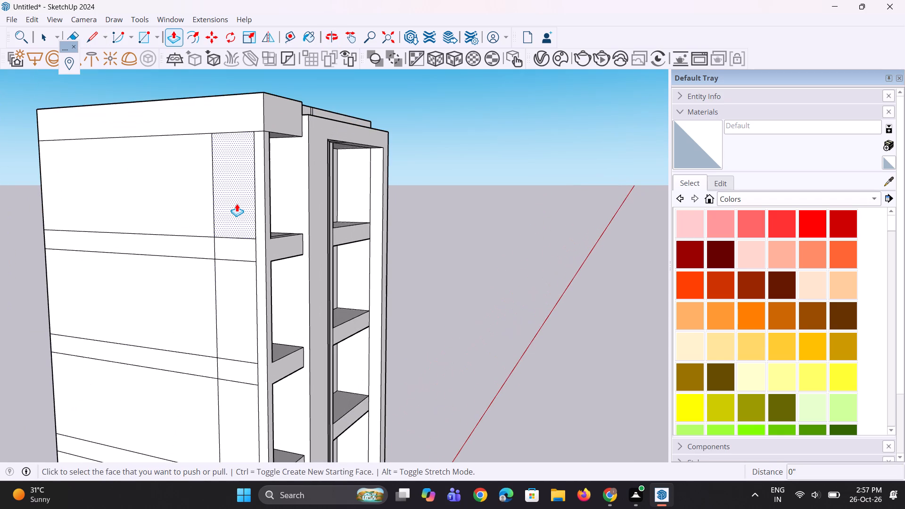
{"action": "left_click", "coordinate": [237, 204]}
{"action": "left_click", "coordinate": [219, 221]}
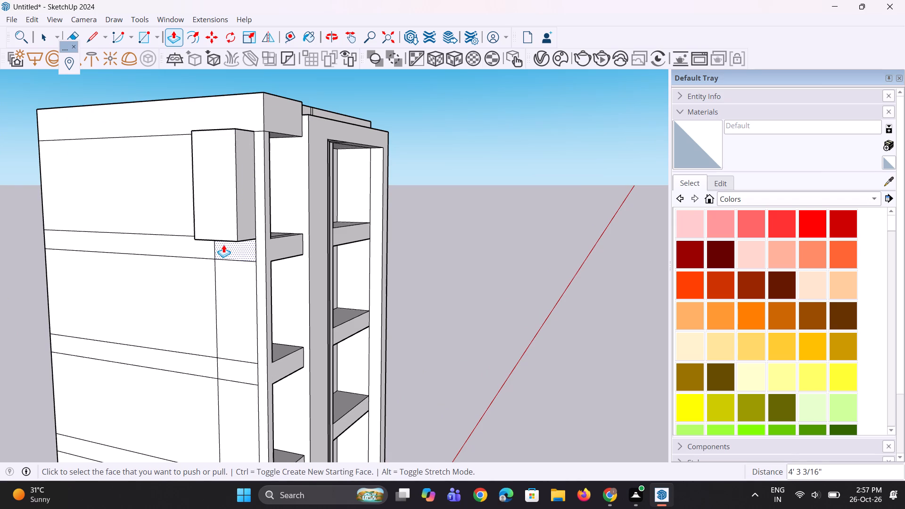
Pull the narrow band and panel sections below outward flush with the top block, forming a continuous column.
{"action": "left_click", "coordinate": [223, 245]}
{"action": "left_click", "coordinate": [211, 239]}
{"action": "double_click", "coordinate": [241, 299]}
{"action": "scroll", "coordinate": [209, 235], "scroll_direction": "down", "scroll_amount": 2}
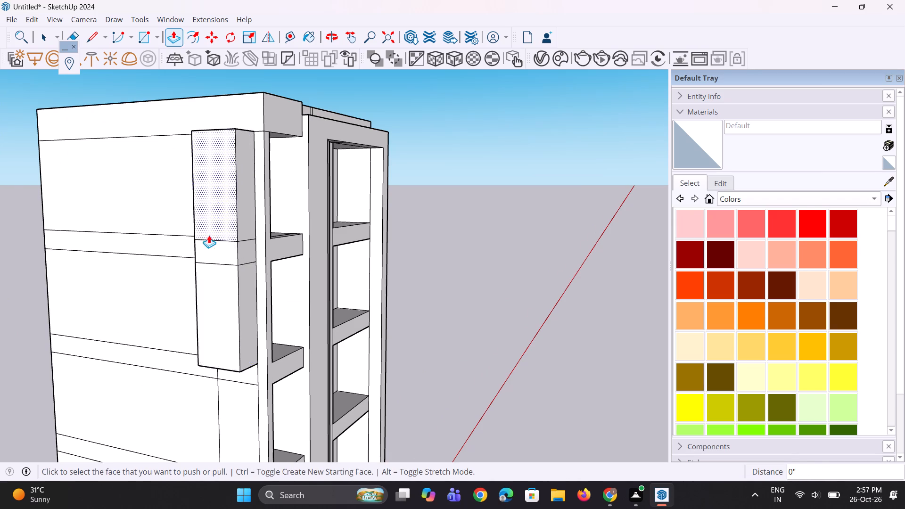
{"action": "scroll", "coordinate": [209, 235], "scroll_direction": "down", "scroll_amount": 3}
{"action": "scroll", "coordinate": [259, 367], "scroll_direction": "up", "scroll_amount": 4}
{"action": "double_click", "coordinate": [226, 309]}
{"action": "double_click", "coordinate": [220, 339]}
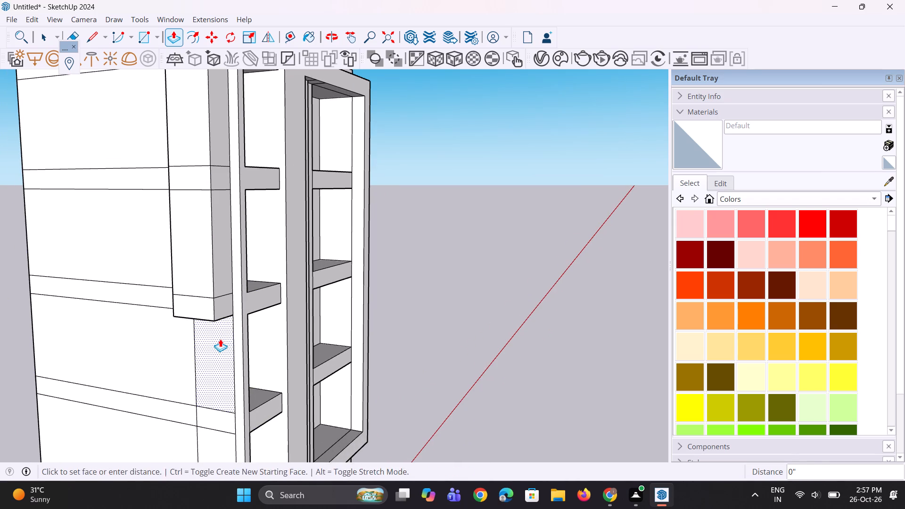
{"action": "scroll", "coordinate": [170, 295], "scroll_direction": "down", "scroll_amount": 4}
{"action": "scroll", "coordinate": [212, 372], "scroll_direction": "up", "scroll_amount": 3}
{"action": "double_click", "coordinate": [207, 387]}
{"action": "double_click", "coordinate": [213, 412]}
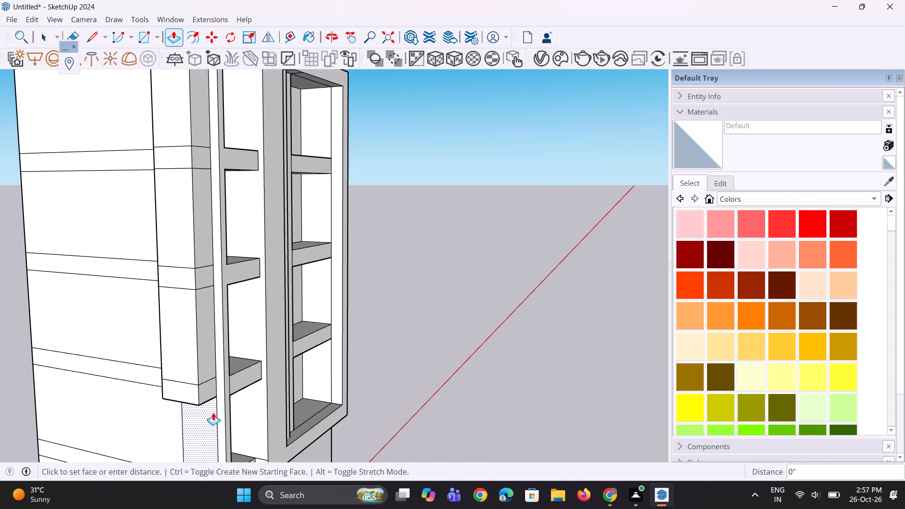
Erase the horizontal dividing lines on the column's front side at the uppermost intermediate band.
{"action": "middle_click_drag", "start_coordinate": [106, 350], "coordinate": [62, 327]}
{"action": "scroll", "coordinate": [168, 254], "scroll_direction": "down", "scroll_amount": 9}
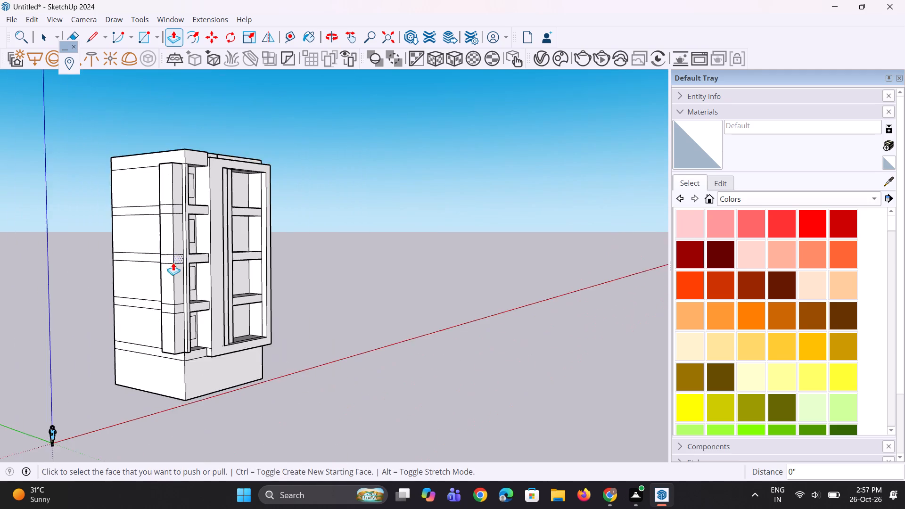
{"action": "middle_click_drag", "start_coordinate": [168, 267], "coordinate": [127, 320]}
{"action": "scroll", "coordinate": [156, 153], "scroll_direction": "up", "scroll_amount": 8}
{"action": "middle_click_drag", "start_coordinate": [210, 206], "coordinate": [190, 179]}
{"action": "scroll", "coordinate": [206, 249], "scroll_direction": "up", "scroll_amount": 2}
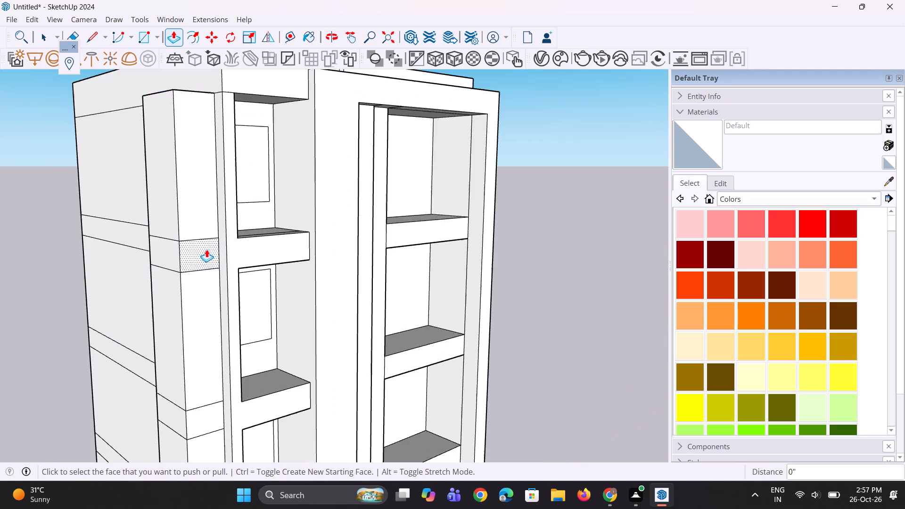
{"action": "scroll", "coordinate": [206, 249], "scroll_direction": "up", "scroll_amount": 5}
{"action": "middle_click_drag", "start_coordinate": [204, 279], "coordinate": [194, 254]}
{"action": "key", "text": "e"}
{"action": "scroll", "coordinate": [199, 261], "scroll_direction": "up", "scroll_amount": 3}
{"action": "left_click_drag", "start_coordinate": [194, 154], "coordinate": [194, 214]}
{"action": "left_click_drag", "start_coordinate": [185, 245], "coordinate": [185, 246]}
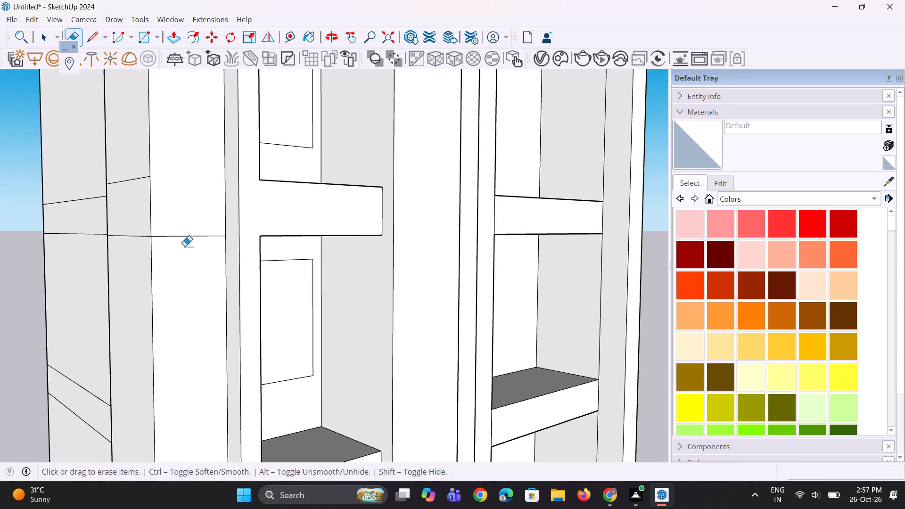
{"action": "left_click_drag", "start_coordinate": [185, 246], "coordinate": [189, 271]}
{"action": "left_click_drag", "start_coordinate": [186, 208], "coordinate": [196, 272]}
Erase the horizontal dividing lines on the column's front side at the two lower intermediate bands.
{"action": "scroll", "coordinate": [164, 175], "scroll_direction": "down", "scroll_amount": 6}
{"action": "scroll", "coordinate": [227, 148], "scroll_direction": "up", "scroll_amount": 1}
{"action": "scroll", "coordinate": [219, 141], "scroll_direction": "down", "scroll_amount": 5}
{"action": "scroll", "coordinate": [197, 417], "scroll_direction": "up", "scroll_amount": 5}
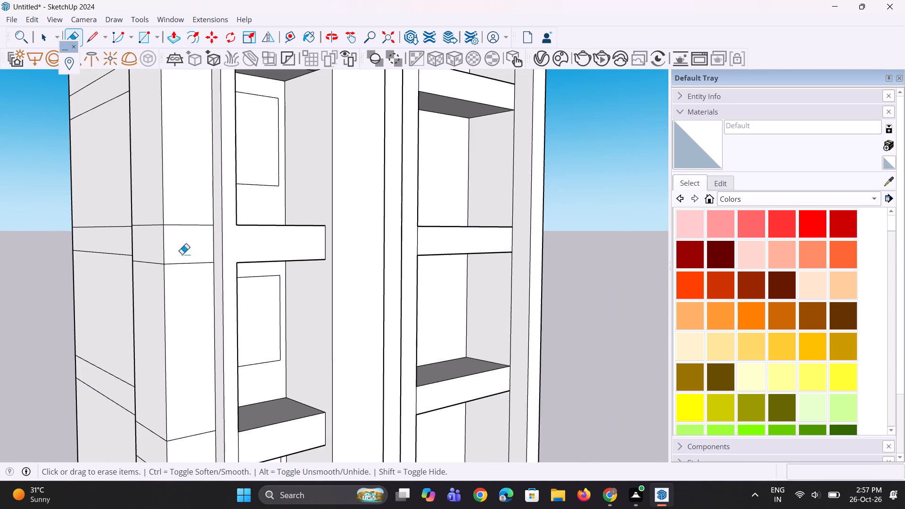
{"action": "left_click_drag", "start_coordinate": [182, 190], "coordinate": [188, 309]}
{"action": "scroll", "coordinate": [207, 197], "scroll_direction": "down", "scroll_amount": 6}
{"action": "scroll", "coordinate": [242, 462], "scroll_direction": "up", "scroll_amount": 11}
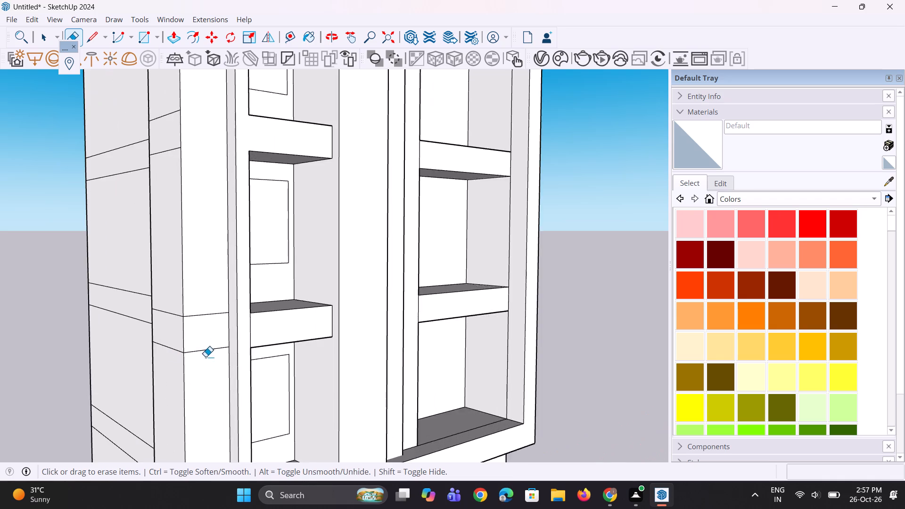
{"action": "scroll", "coordinate": [206, 357], "scroll_direction": "up", "scroll_amount": 3}
{"action": "left_click_drag", "start_coordinate": [217, 287], "coordinate": [212, 358]}
Erase the horizontal dividing lines at all three bands on the column's outer face.
{"action": "scroll", "coordinate": [197, 274], "scroll_direction": "down", "scroll_amount": 10}
{"action": "scroll", "coordinate": [182, 364], "scroll_direction": "up", "scroll_amount": 1}
{"action": "middle_click_drag", "start_coordinate": [182, 364], "coordinate": [281, 378]}
{"action": "scroll", "coordinate": [263, 314], "scroll_direction": "up", "scroll_amount": 3}
{"action": "left_click_drag", "start_coordinate": [249, 271], "coordinate": [248, 325]}
{"action": "scroll", "coordinate": [240, 354], "scroll_direction": "down", "scroll_amount": 4}
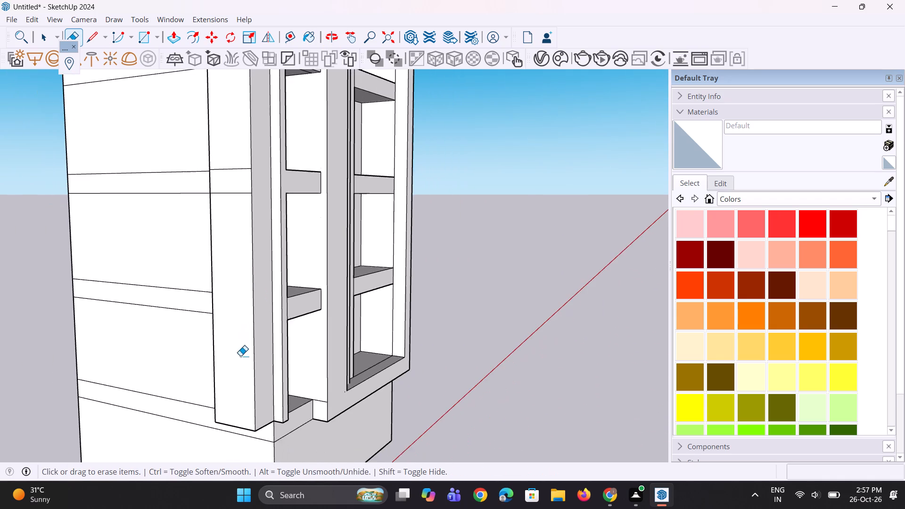
{"action": "scroll", "coordinate": [230, 192], "scroll_direction": "up", "scroll_amount": 3}
{"action": "left_click_drag", "start_coordinate": [230, 157], "coordinate": [230, 209]}
{"action": "scroll", "coordinate": [259, 336], "scroll_direction": "down", "scroll_amount": 6}
{"action": "scroll", "coordinate": [249, 333], "scroll_direction": "up", "scroll_amount": 1}
{"action": "scroll", "coordinate": [243, 323], "scroll_direction": "down", "scroll_amount": 3}
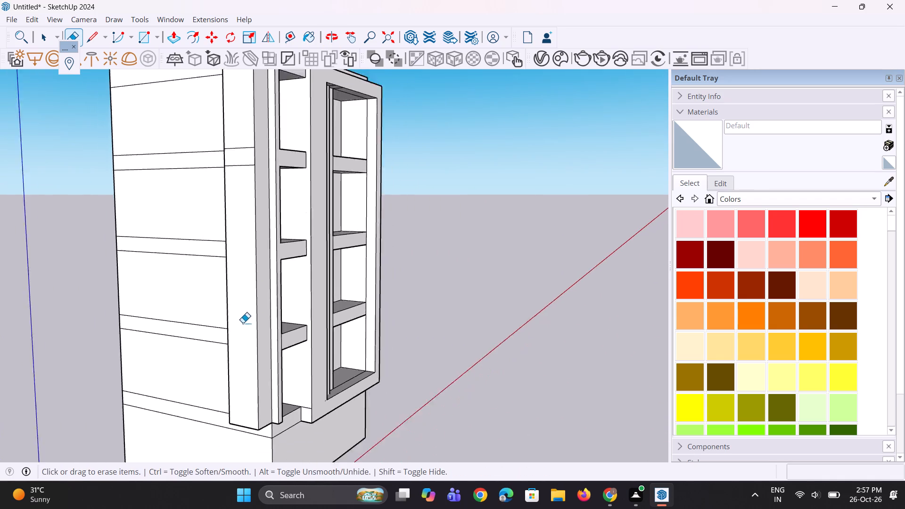
{"action": "scroll", "coordinate": [243, 323], "scroll_direction": "down", "scroll_amount": 1}
{"action": "scroll", "coordinate": [256, 199], "scroll_direction": "up", "scroll_amount": 9}
{"action": "left_click_drag", "start_coordinate": [238, 160], "coordinate": [237, 217]}
{"action": "scroll", "coordinate": [263, 311], "scroll_direction": "down", "scroll_amount": 6}
Push the column's front side back about 1' 3 5/8", away from the corner strip.
{"action": "middle_click_drag", "start_coordinate": [265, 251], "coordinate": [246, 268]}
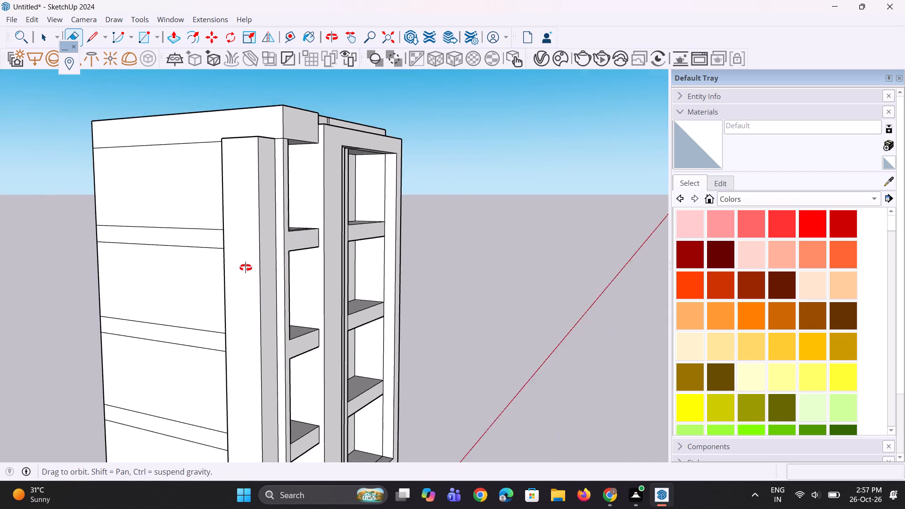
{"action": "middle_click_drag", "start_coordinate": [246, 268], "coordinate": [146, 327]}
{"action": "scroll", "coordinate": [181, 287], "scroll_direction": "up", "scroll_amount": 2}
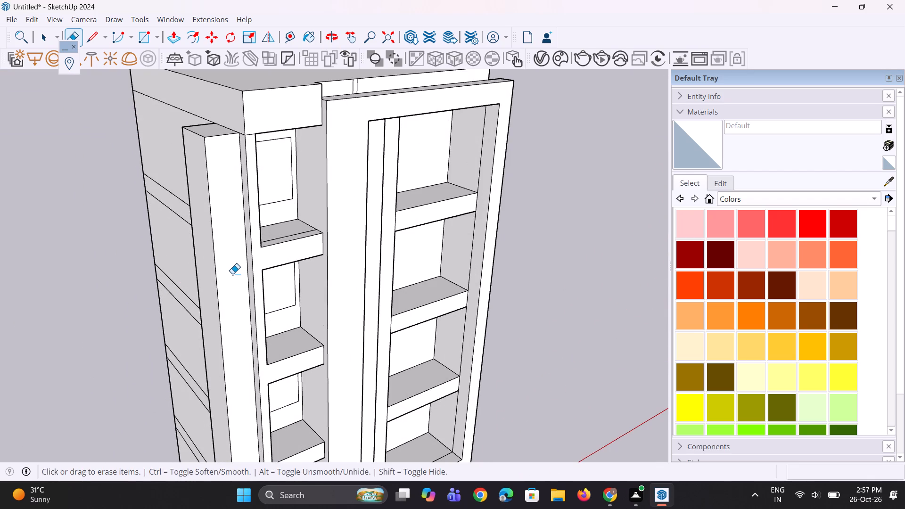
{"action": "middle_click_drag", "start_coordinate": [186, 195], "coordinate": [259, 179]}
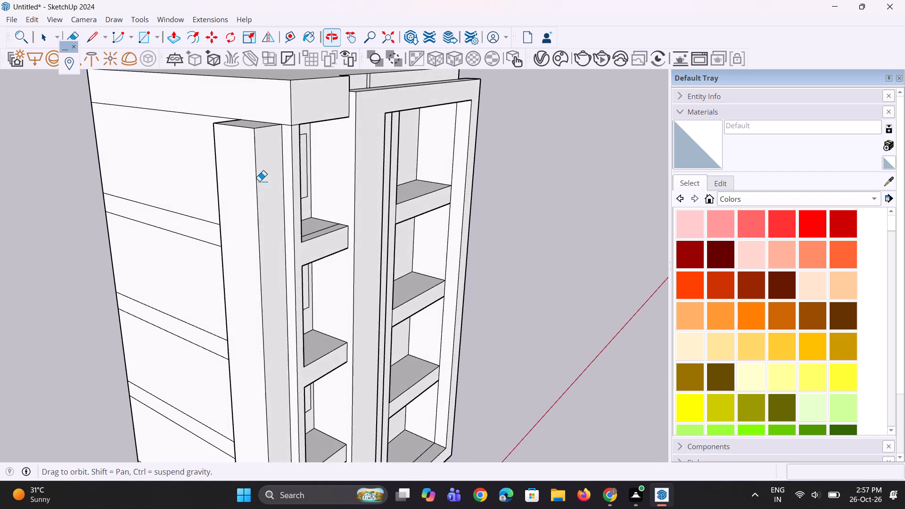
{"action": "scroll", "coordinate": [252, 233], "scroll_direction": "up", "scroll_amount": 3}
{"action": "key", "text": "p"}
{"action": "scroll", "coordinate": [296, 259], "scroll_direction": "up", "scroll_amount": 2}
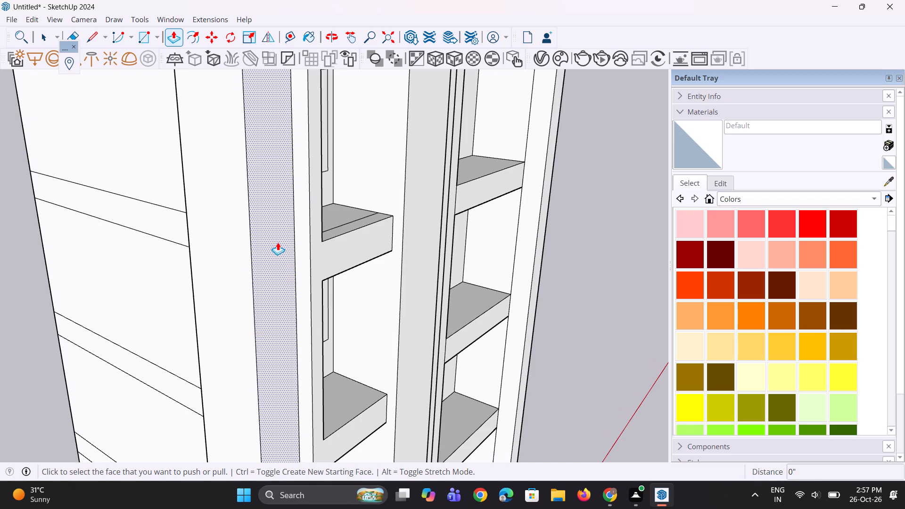
{"action": "left_click", "coordinate": [278, 242]}
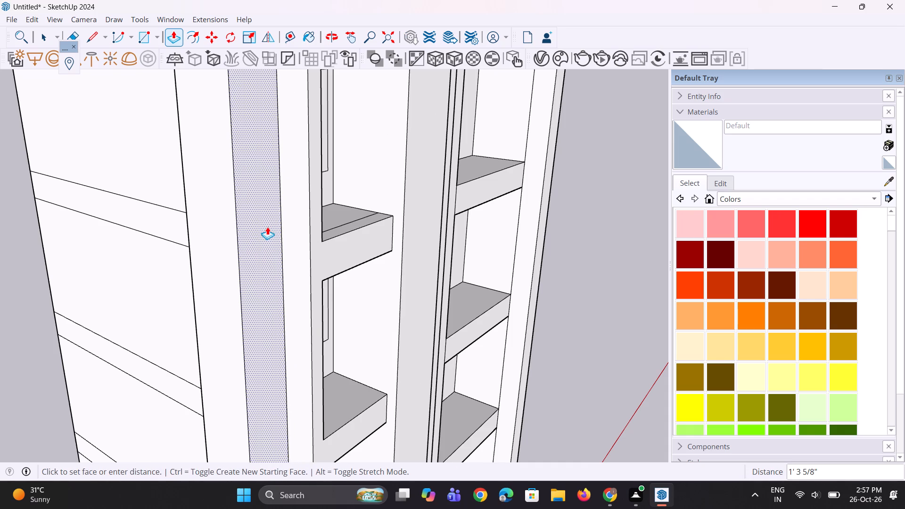
{"action": "left_click", "coordinate": [267, 227]}
Erase the horizontal dividing lines at the three bands on the column's rear side.
{"action": "middle_click_drag", "start_coordinate": [216, 273], "coordinate": [559, 263]}
{"action": "scroll", "coordinate": [452, 319], "scroll_direction": "down", "scroll_amount": 8}
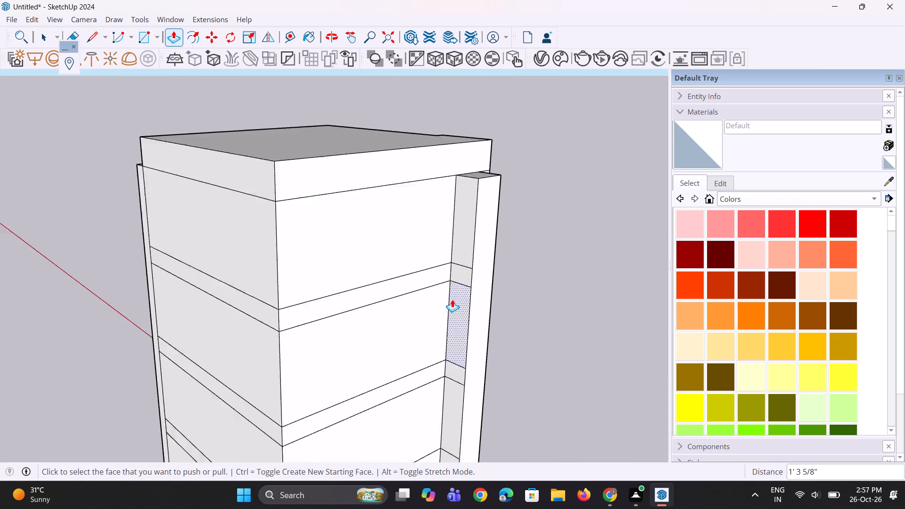
{"action": "scroll", "coordinate": [452, 299], "scroll_direction": "down", "scroll_amount": 1}
{"action": "scroll", "coordinate": [480, 311], "scroll_direction": "up", "scroll_amount": 1}
{"action": "middle_click_drag", "start_coordinate": [476, 311], "coordinate": [503, 225]}
{"action": "scroll", "coordinate": [476, 278], "scroll_direction": "up", "scroll_amount": 6}
{"action": "key", "text": "e"}
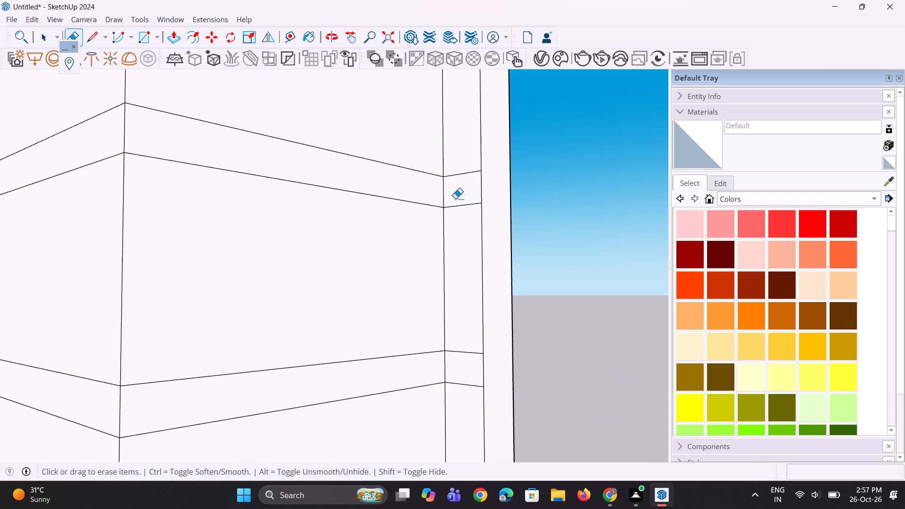
{"action": "left_click_drag", "start_coordinate": [460, 163], "coordinate": [465, 222]}
{"action": "scroll", "coordinate": [452, 173], "scroll_direction": "down", "scroll_amount": 5}
{"action": "scroll", "coordinate": [409, 419], "scroll_direction": "up", "scroll_amount": 9}
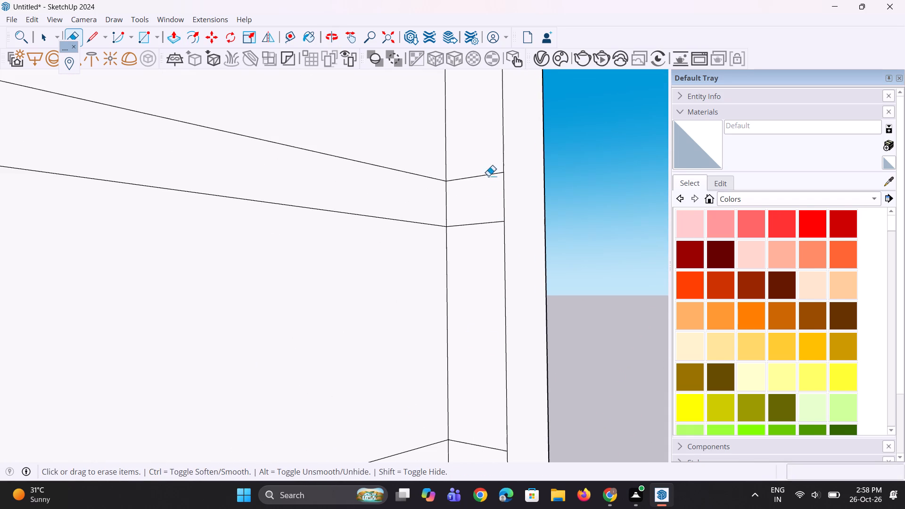
{"action": "left_click_drag", "start_coordinate": [483, 171], "coordinate": [493, 255]}
{"action": "scroll", "coordinate": [472, 210], "scroll_direction": "down", "scroll_amount": 10}
{"action": "scroll", "coordinate": [462, 356], "scroll_direction": "up", "scroll_amount": 8}
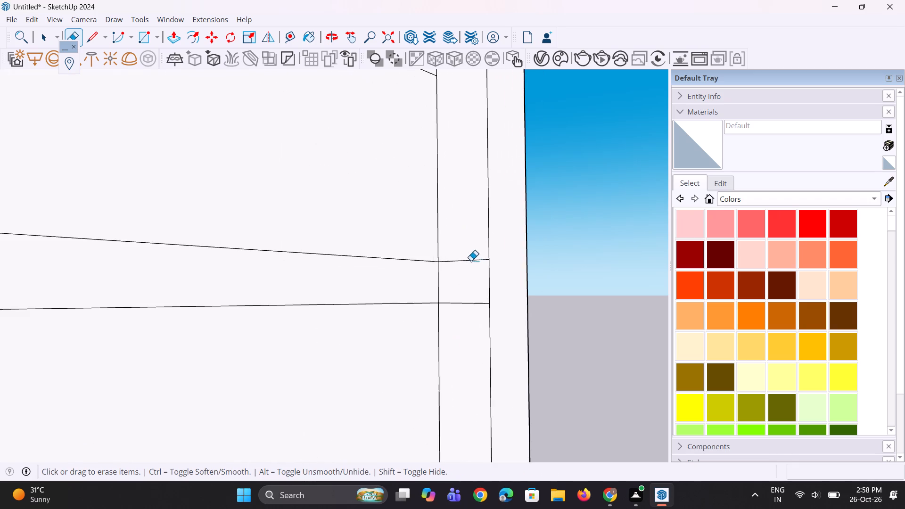
{"action": "left_click_drag", "start_coordinate": [470, 254], "coordinate": [470, 322]}
Pull the column's rear side outward about 1' 9 3/4" along the side wall, widening the column.
{"action": "scroll", "coordinate": [461, 378], "scroll_direction": "up", "scroll_amount": 1}
{"action": "key", "text": "p"}
{"action": "left_click", "coordinate": [467, 367]}
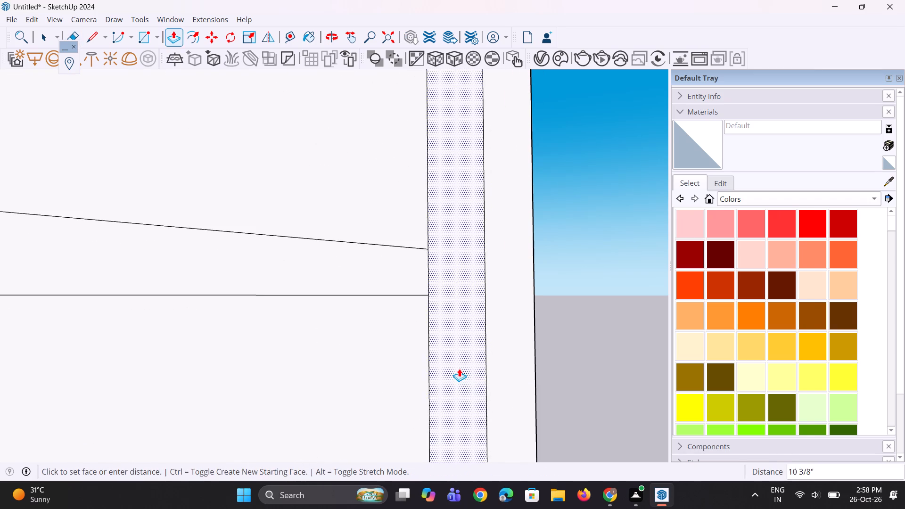
{"action": "left_click", "coordinate": [451, 368]}
{"action": "scroll", "coordinate": [203, 329], "scroll_direction": "down", "scroll_amount": 5}
{"action": "middle_click_drag", "start_coordinate": [395, 298], "coordinate": [347, 334]}
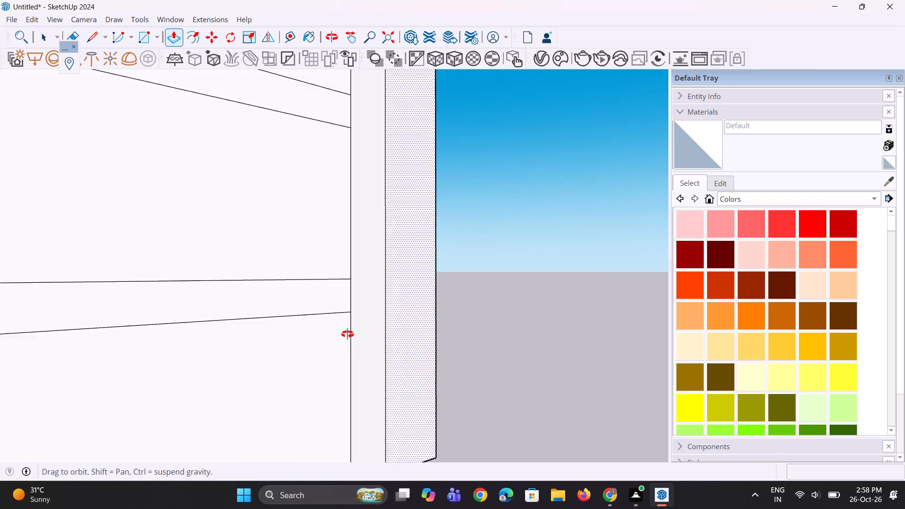
{"action": "middle_click_drag", "start_coordinate": [347, 334], "coordinate": [74, 391]}
{"action": "scroll", "coordinate": [98, 379], "scroll_direction": "down", "scroll_amount": 6}
{"action": "middle_click_drag", "start_coordinate": [136, 363], "coordinate": [75, 359]}
{"action": "scroll", "coordinate": [118, 321], "scroll_direction": "up", "scroll_amount": 3}
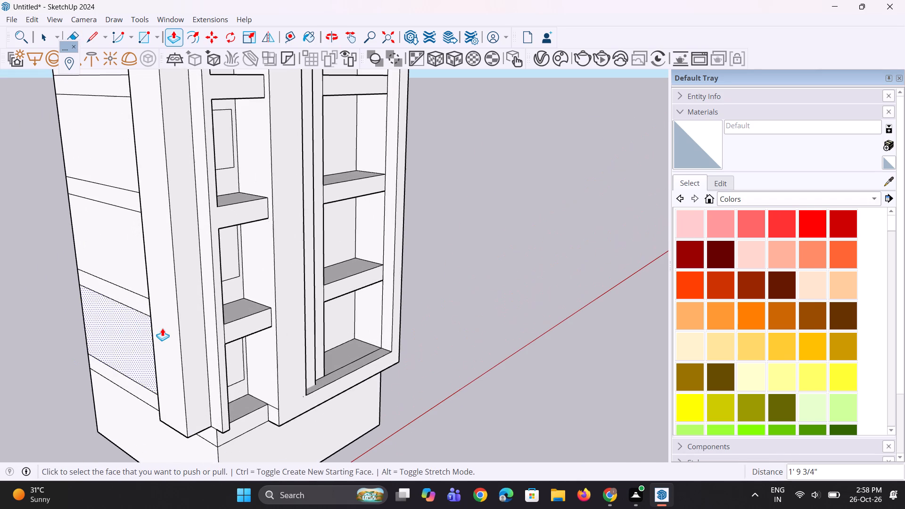
Pull the column's outer face about 3' 7/8" farther out from the side wall.
{"action": "left_click", "coordinate": [163, 328]}
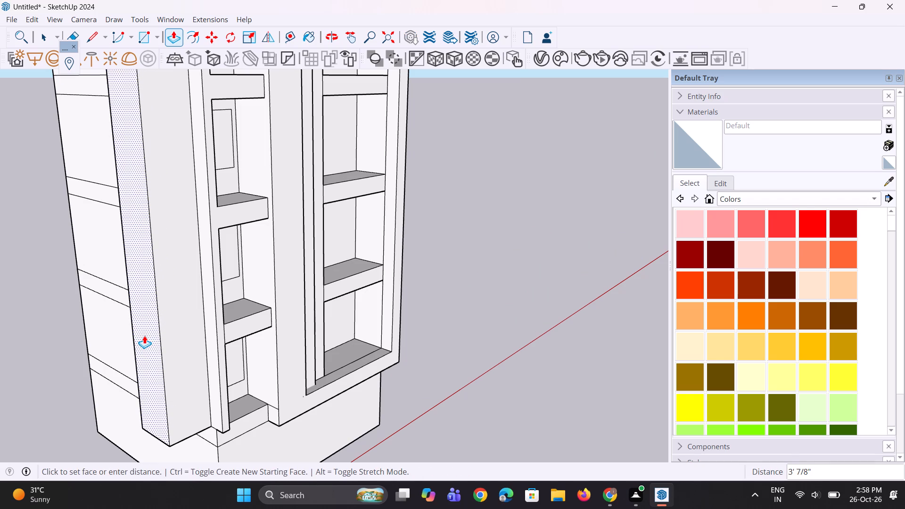
{"action": "left_click", "coordinate": [144, 336]}
Pull the narrow outer side face of the corner strip beside the column outward about 11 1/8".
{"action": "middle_click_drag", "start_coordinate": [160, 372], "coordinate": [141, 370]}
{"action": "scroll", "coordinate": [190, 415], "scroll_direction": "down", "scroll_amount": 12}
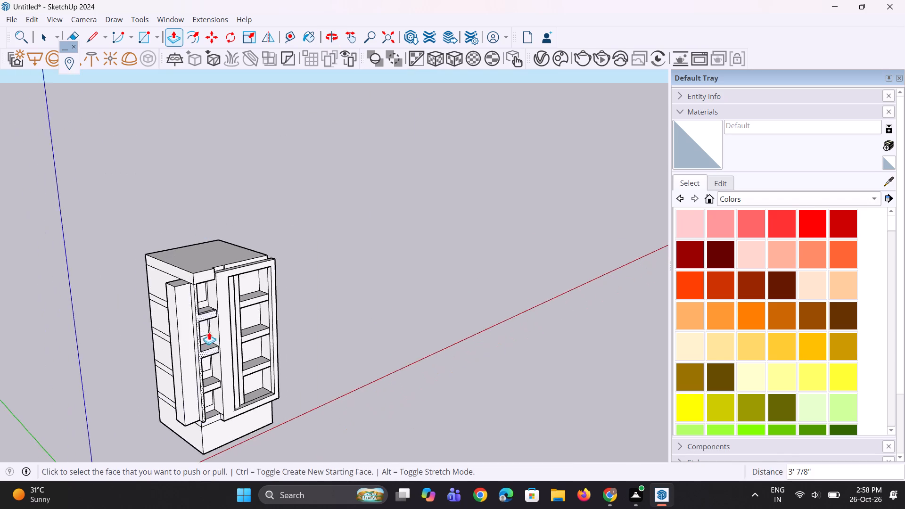
{"action": "middle_click_drag", "start_coordinate": [202, 222], "coordinate": [171, 115]}
{"action": "scroll", "coordinate": [151, 362], "scroll_direction": "up", "scroll_amount": 4}
{"action": "scroll", "coordinate": [211, 330], "scroll_direction": "up", "scroll_amount": 8}
{"action": "middle_click_drag", "start_coordinate": [204, 331], "coordinate": [228, 366]}
{"action": "left_click", "coordinate": [205, 342]}
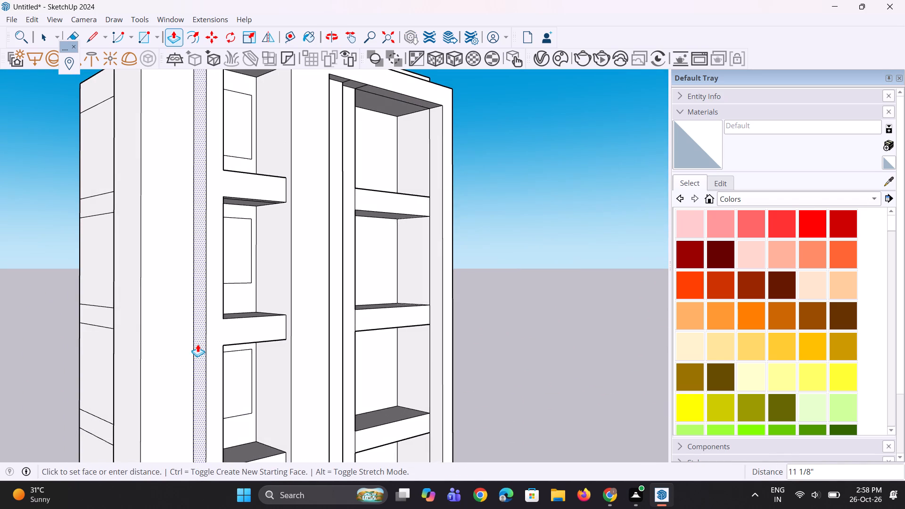
{"action": "left_click", "coordinate": [197, 344]}
Extend the roof slab's side face outward about 9 1/2", plus about 6' 4 15/16" more, until flush with the column's outer face.
{"action": "middle_click_drag", "start_coordinate": [197, 344], "coordinate": [194, 389]}
{"action": "scroll", "coordinate": [217, 409], "scroll_direction": "down", "scroll_amount": 9}
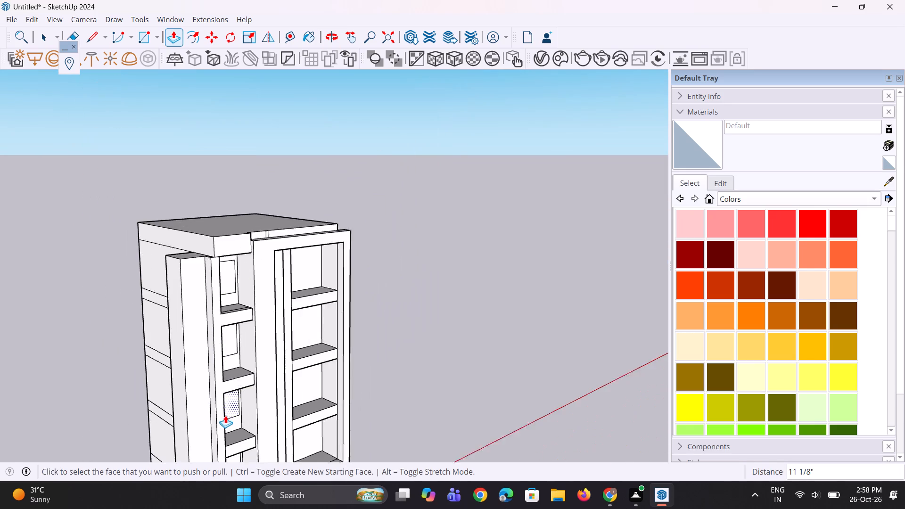
{"action": "middle_click_drag", "start_coordinate": [192, 358], "coordinate": [175, 321]}
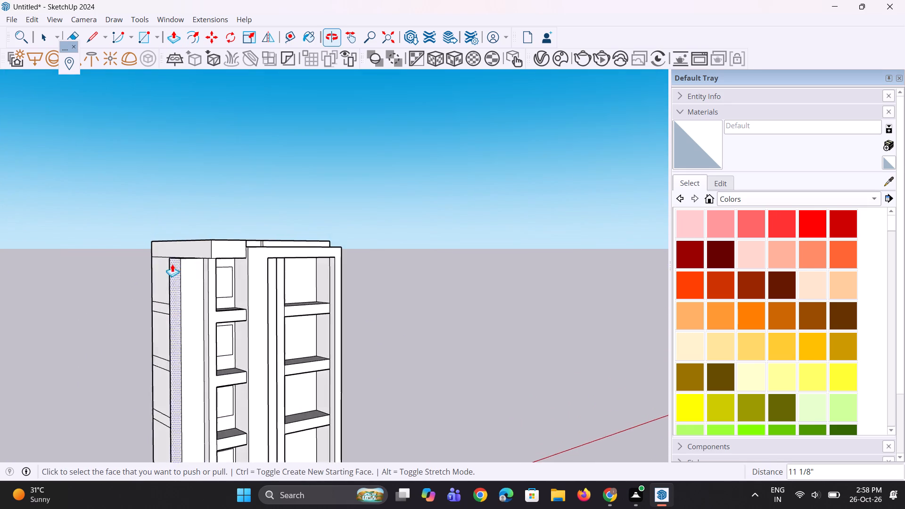
{"action": "scroll", "coordinate": [177, 238], "scroll_direction": "up", "scroll_amount": 4}
{"action": "scroll", "coordinate": [206, 266], "scroll_direction": "up", "scroll_amount": 2}
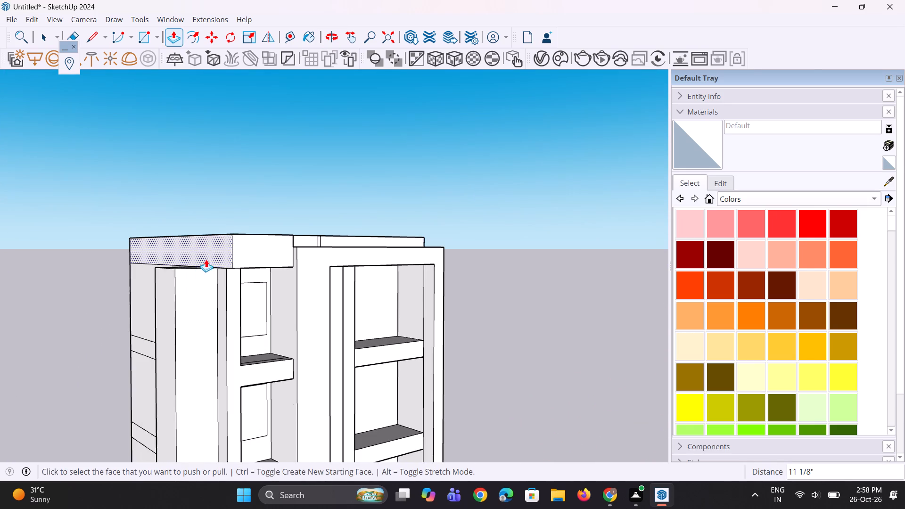
{"action": "left_click", "coordinate": [210, 255]}
{"action": "left_click", "coordinate": [165, 294]}
{"action": "left_click", "coordinate": [182, 238]}
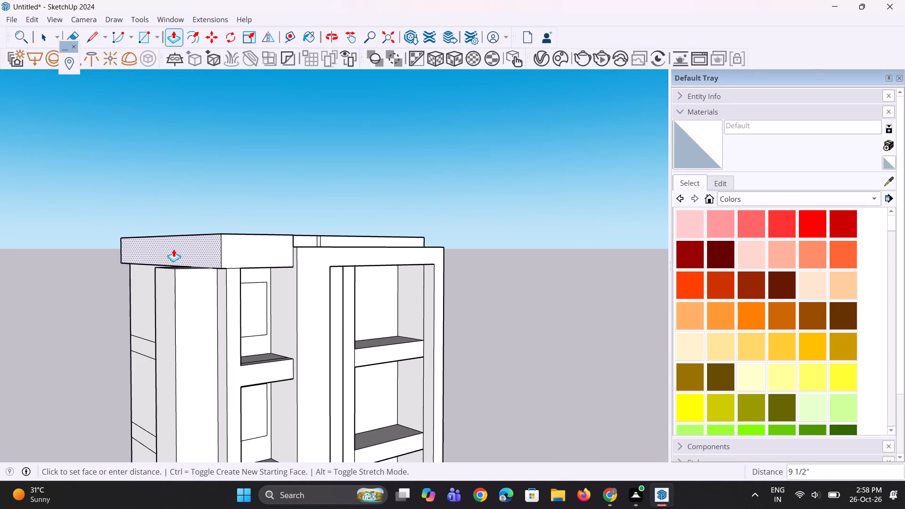
{"action": "left_click", "coordinate": [177, 306]}
Examine how the extended roof slab lines up with the corner column and front bays.
{"action": "middle_click_drag", "start_coordinate": [182, 303], "coordinate": [179, 288]}
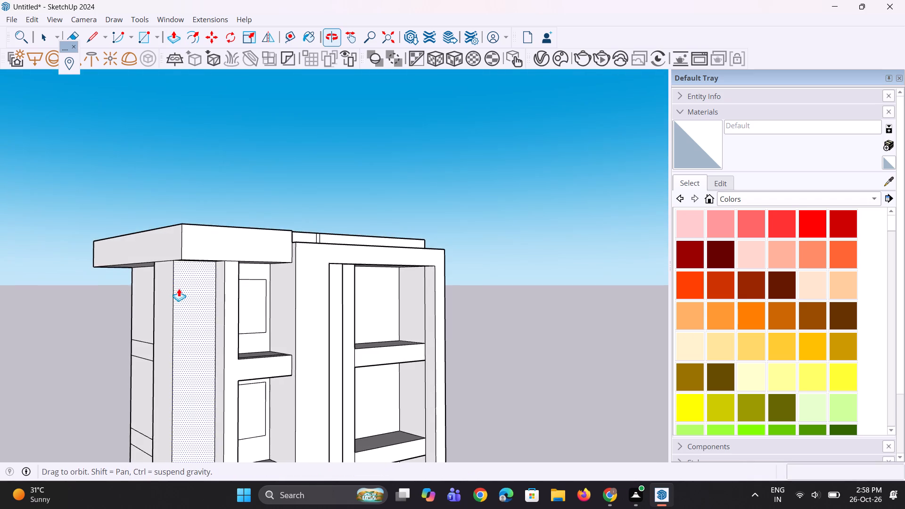
{"action": "scroll", "coordinate": [227, 338], "scroll_direction": "down", "scroll_amount": 5}
{"action": "middle_click_drag", "start_coordinate": [192, 313], "coordinate": [141, 310]}
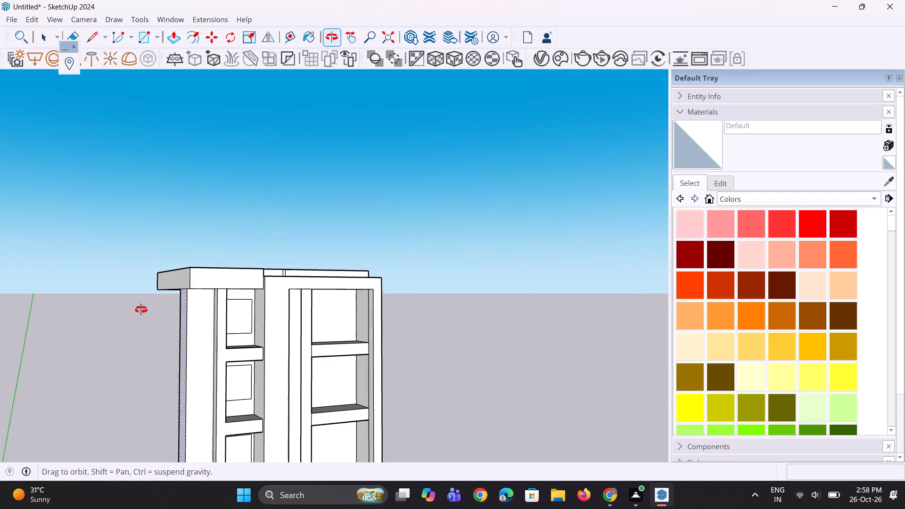
{"action": "middle_click_drag", "start_coordinate": [141, 310], "coordinate": [137, 311]}
{"action": "scroll", "coordinate": [186, 311], "scroll_direction": "down", "scroll_amount": 5}
{"action": "middle_click_drag", "start_coordinate": [225, 364], "coordinate": [197, 349]}
{"action": "scroll", "coordinate": [238, 326], "scroll_direction": "up", "scroll_amount": 2}
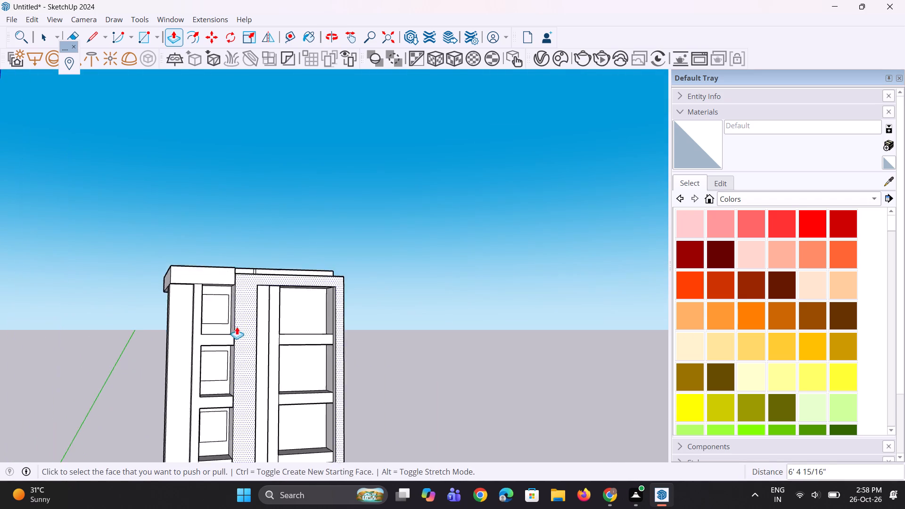
{"action": "scroll", "coordinate": [237, 327], "scroll_direction": "up", "scroll_amount": 2}
{"action": "middle_click_drag", "start_coordinate": [230, 357], "coordinate": [205, 374]}
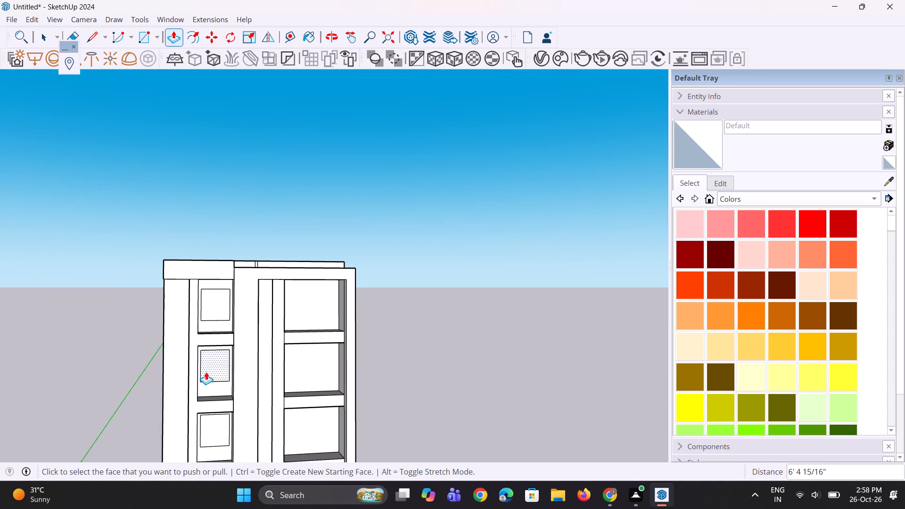
{"action": "key", "text": "space"}
{"action": "key", "text": "space"}
{"action": "key", "text": "space"}
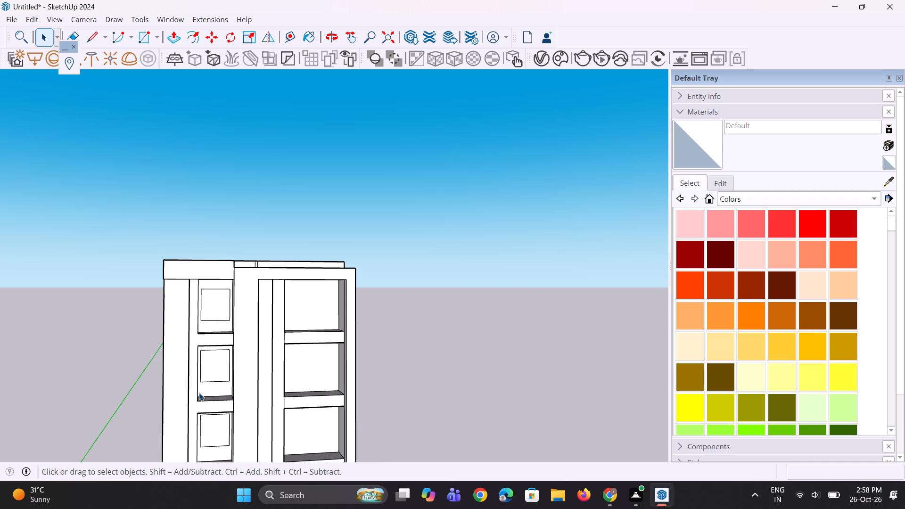
Copy the front edge of the corner bay's top ledge about 8 3/4" back across its upper surface.
{"action": "middle_click_drag", "start_coordinate": [198, 379], "coordinate": [224, 429]}
{"action": "scroll", "coordinate": [233, 358], "scroll_direction": "up", "scroll_amount": 5}
{"action": "middle_click_drag", "start_coordinate": [195, 345], "coordinate": [202, 395]}
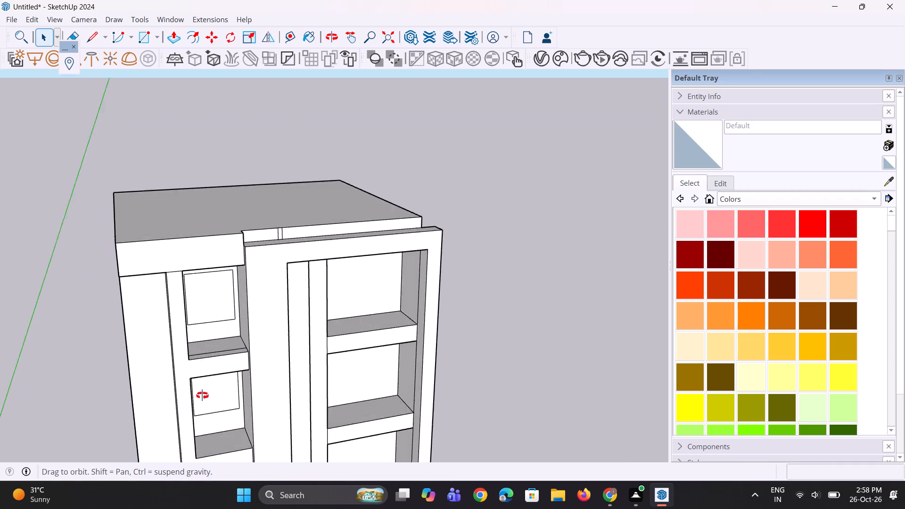
{"action": "middle_click_drag", "start_coordinate": [202, 395], "coordinate": [207, 419]}
{"action": "scroll", "coordinate": [215, 345], "scroll_direction": "up", "scroll_amount": 6}
{"action": "scroll", "coordinate": [214, 384], "scroll_direction": "up", "scroll_amount": 5}
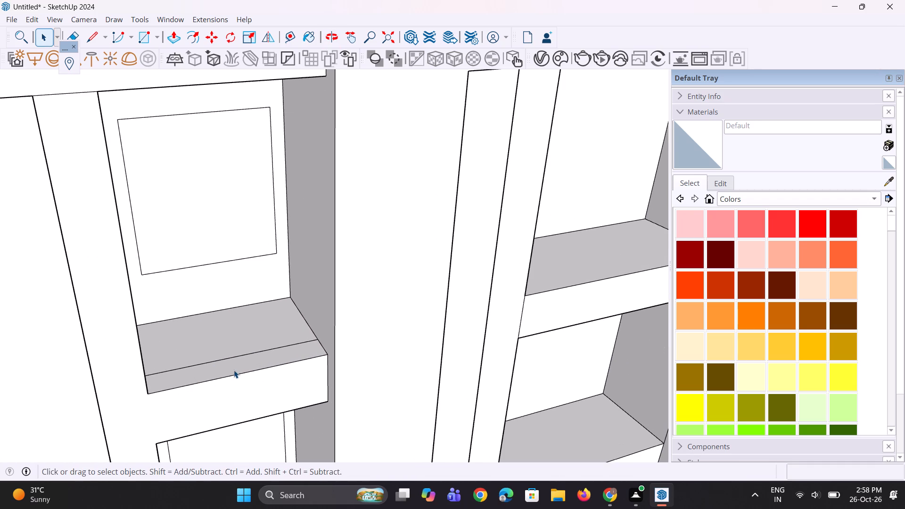
{"action": "left_click", "coordinate": [239, 375]}
{"action": "scroll", "coordinate": [239, 375], "scroll_direction": "up", "scroll_amount": 4}
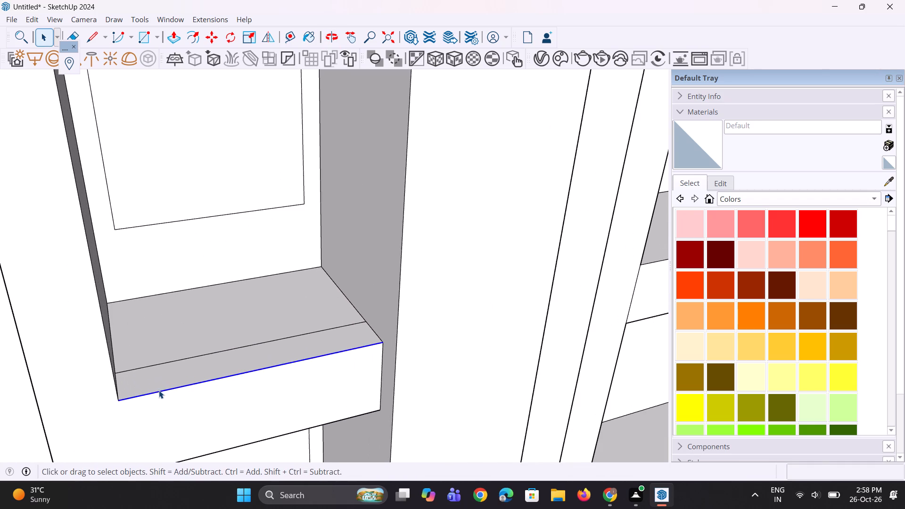
{"action": "key", "text": "m"}
{"action": "middle_click_drag", "start_coordinate": [160, 371], "coordinate": [161, 419]}
{"action": "scroll", "coordinate": [157, 422], "scroll_direction": "up", "scroll_amount": 2}
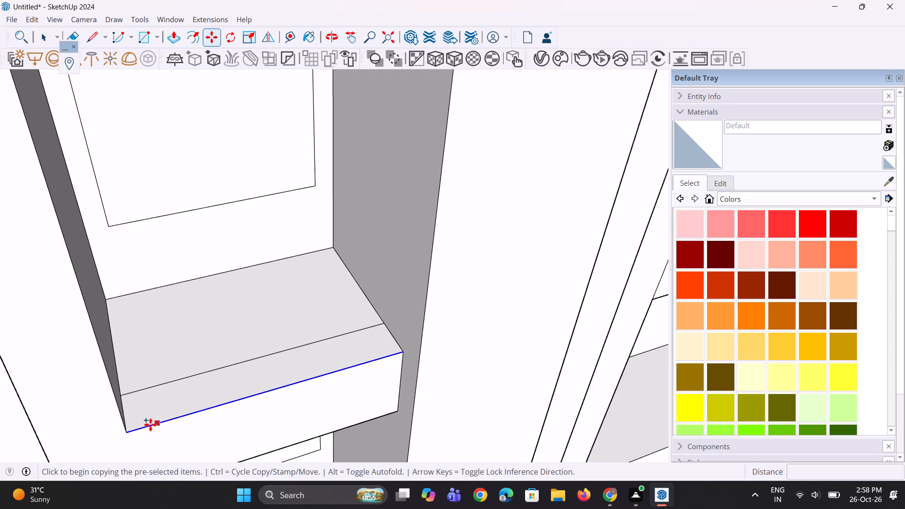
{"action": "left_click", "coordinate": [123, 430]}
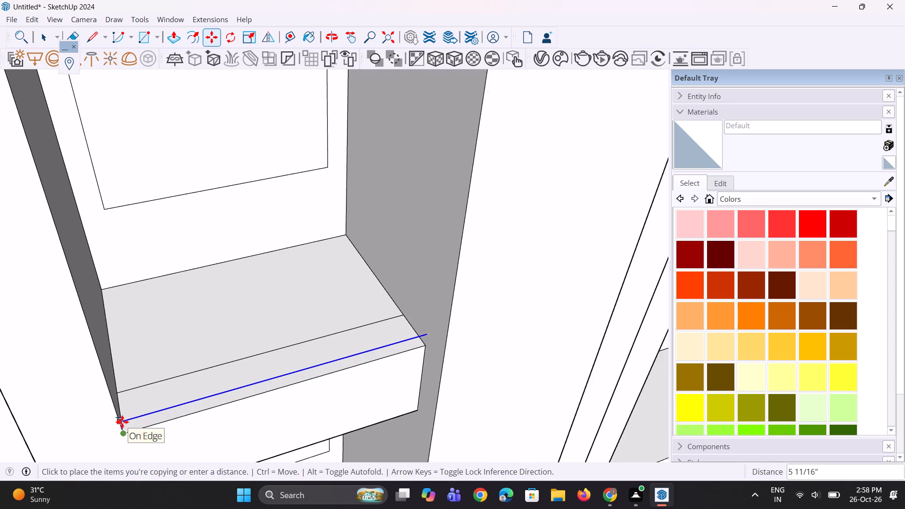
{"action": "scroll", "coordinate": [117, 423], "scroll_direction": "up", "scroll_amount": 7}
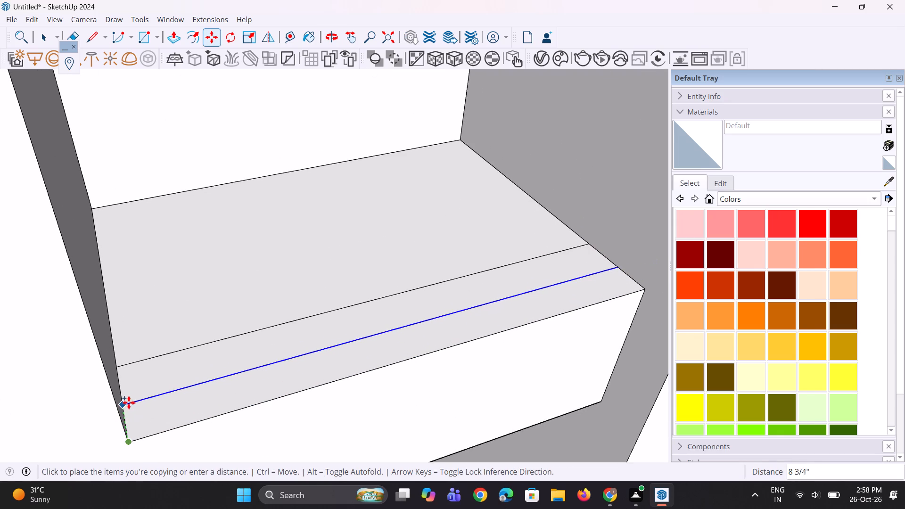
{"action": "left_click", "coordinate": [129, 402]}
{"action": "scroll", "coordinate": [153, 324], "scroll_direction": "down", "scroll_amount": 11}
{"action": "middle_click_drag", "start_coordinate": [221, 361], "coordinate": [210, 317]}
{"action": "key", "text": "space"}
{"action": "scroll", "coordinate": [229, 242], "scroll_direction": "down", "scroll_amount": 10}
{"action": "key", "text": "space"}
{"action": "key", "text": "space"}
{"action": "key", "text": "space"}
Copy the front edge of the corner bay's second ledge from the top a short distance back across its upper surface.
{"action": "middle_click_drag", "start_coordinate": [250, 196], "coordinate": [249, 221]}
{"action": "scroll", "coordinate": [216, 386], "scroll_direction": "up", "scroll_amount": 6}
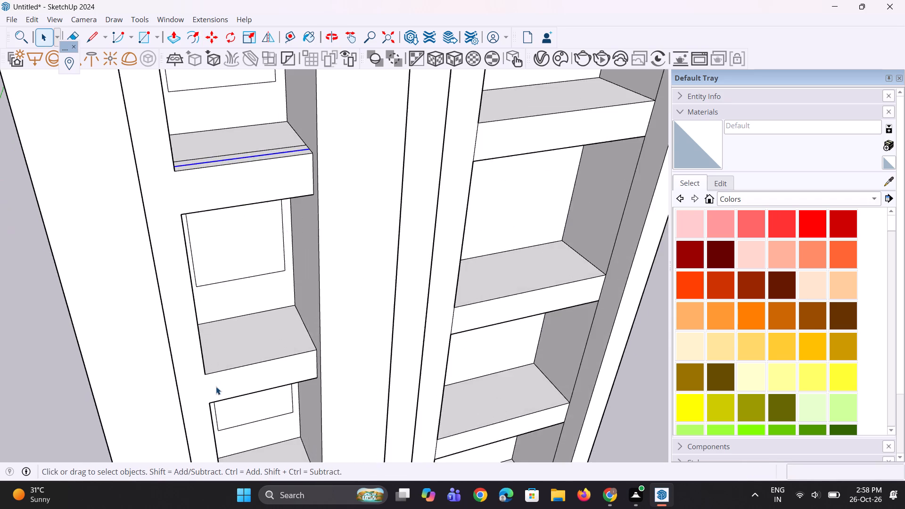
{"action": "scroll", "coordinate": [216, 386], "scroll_direction": "up", "scroll_amount": 6}
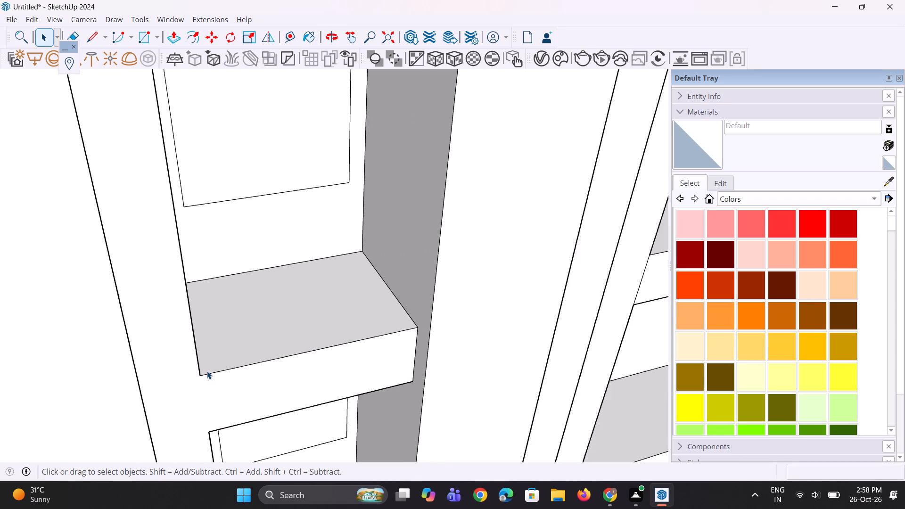
{"action": "scroll", "coordinate": [207, 371], "scroll_direction": "up", "scroll_amount": 4}
{"action": "left_click", "coordinate": [225, 370]}
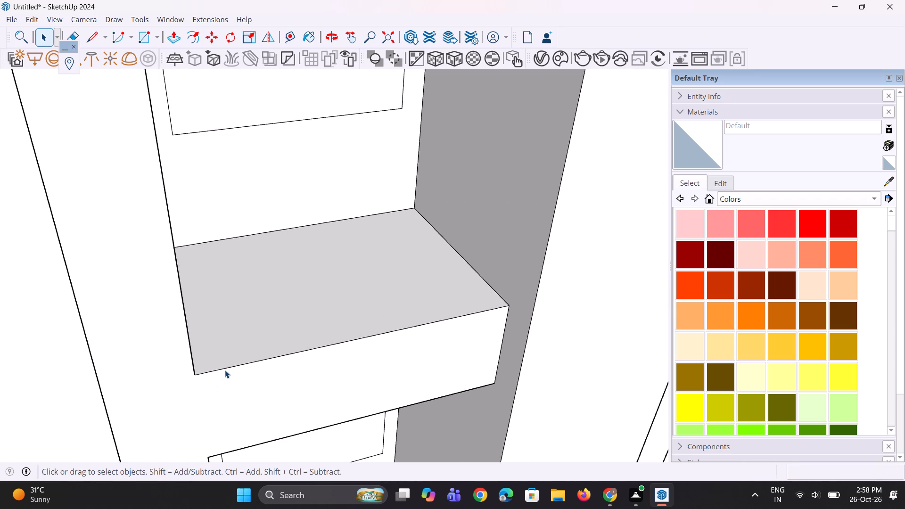
{"action": "middle_click_drag", "start_coordinate": [220, 359], "coordinate": [185, 399]}
{"action": "scroll", "coordinate": [182, 398], "scroll_direction": "up", "scroll_amount": 2}
{"action": "key", "text": "m"}
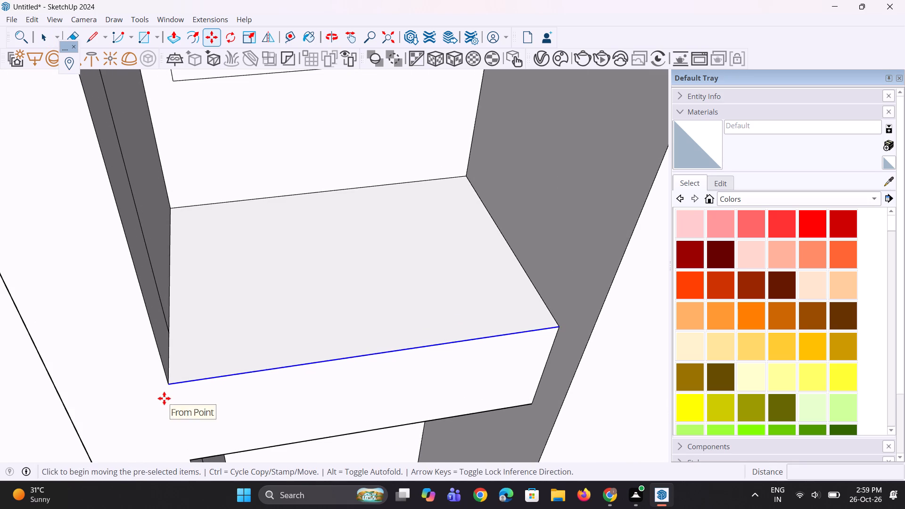
{"action": "scroll", "coordinate": [162, 396], "scroll_direction": "up", "scroll_amount": 3}
{"action": "left_click", "coordinate": [172, 381]}
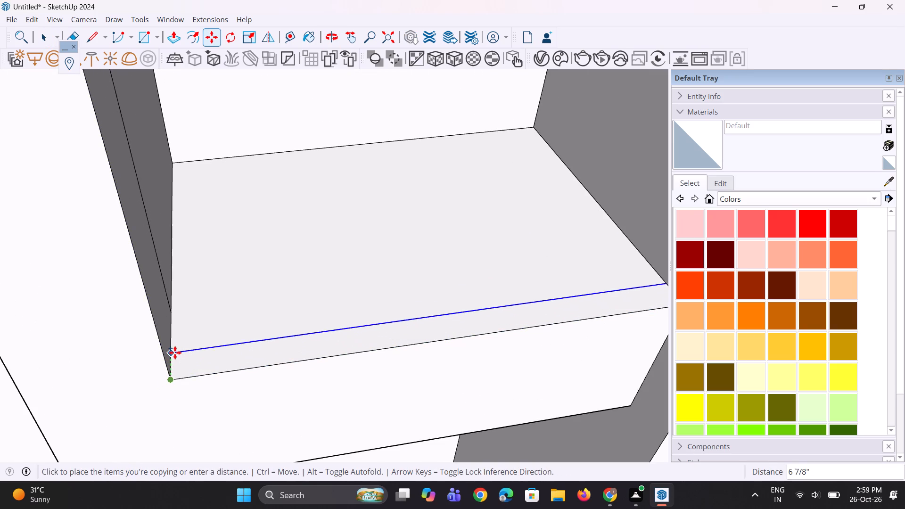
{"action": "left_click", "coordinate": [175, 343]}
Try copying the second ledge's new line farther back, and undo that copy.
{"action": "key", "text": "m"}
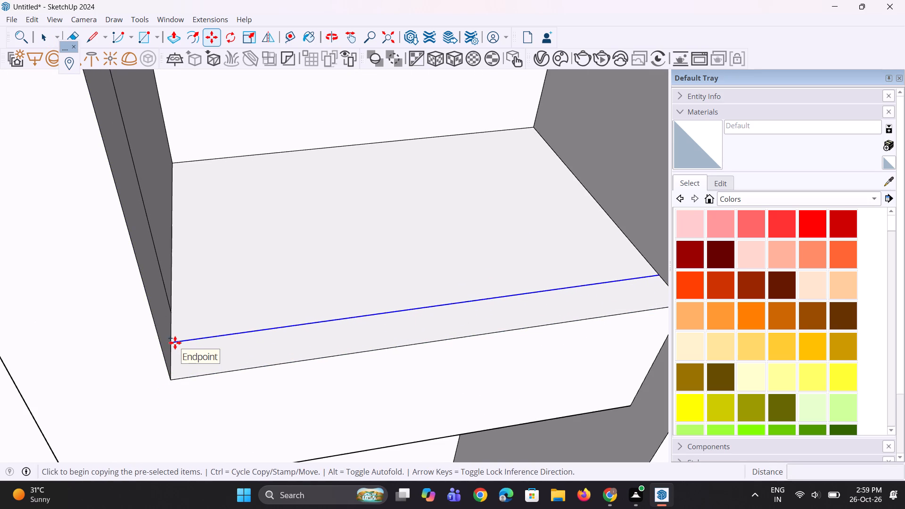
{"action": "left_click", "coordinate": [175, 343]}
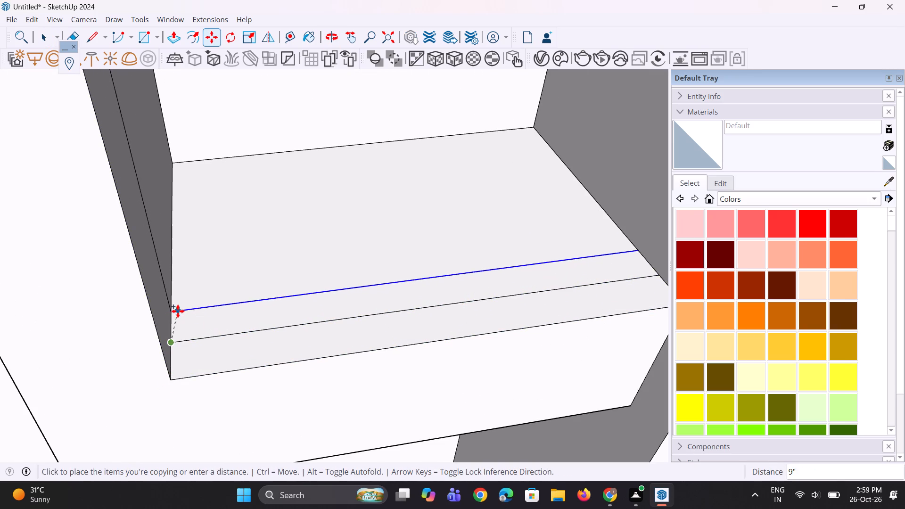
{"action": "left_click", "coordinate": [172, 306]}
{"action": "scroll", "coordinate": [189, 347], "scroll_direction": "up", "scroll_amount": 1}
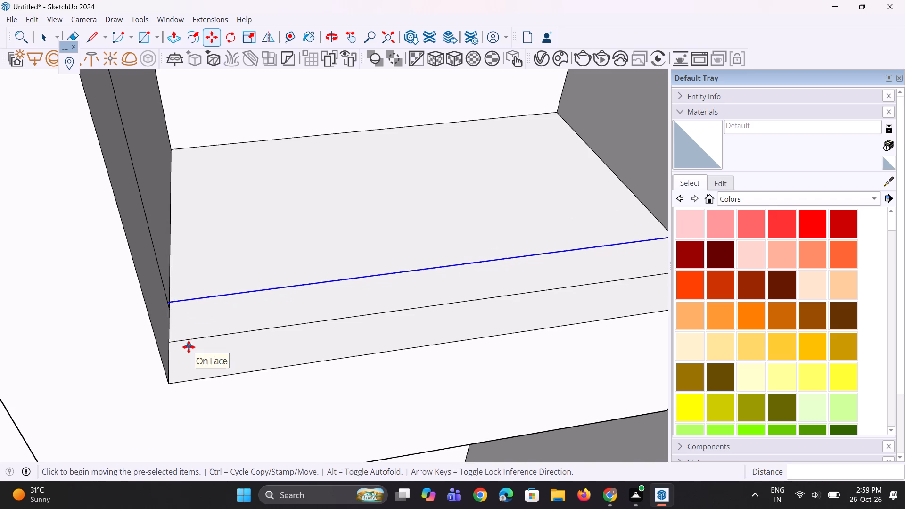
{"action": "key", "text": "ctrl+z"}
Erase the extra vertical line on the bay's inner side face beside the second ledge.
{"action": "scroll", "coordinate": [175, 352], "scroll_direction": "down", "scroll_amount": 5, "text": "ctrl"}
{"action": "middle_click_drag", "start_coordinate": [178, 359], "coordinate": [178, 393]}
{"action": "key", "text": "space"}
{"action": "scroll", "coordinate": [199, 366], "scroll_direction": "up", "scroll_amount": 3}
{"action": "key", "text": "space"}
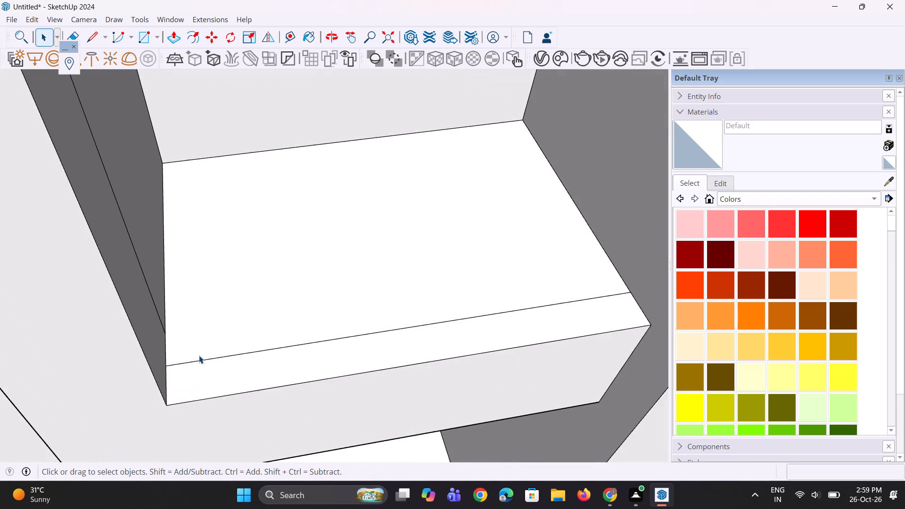
{"action": "key", "text": "space"}
{"action": "left_click", "coordinate": [185, 365]}
{"action": "scroll", "coordinate": [161, 314], "scroll_direction": "up", "scroll_amount": 2}
{"action": "key", "text": "e"}
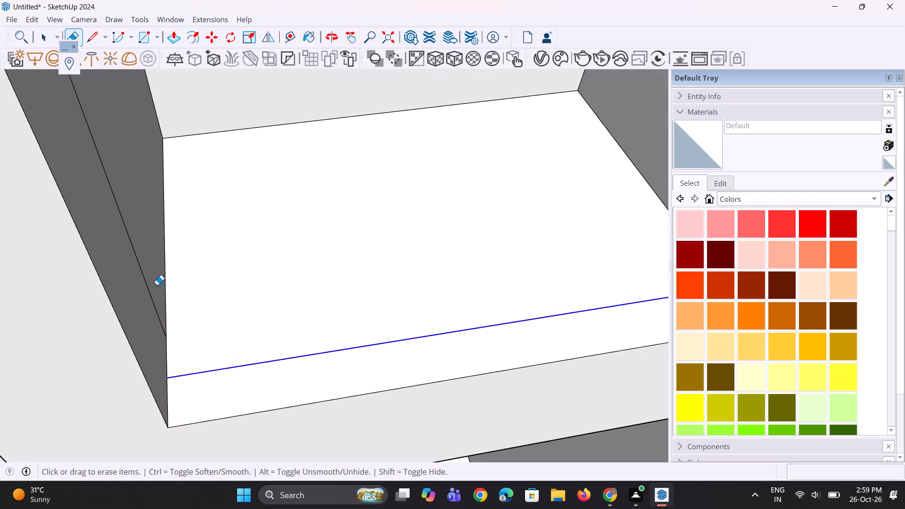
{"action": "left_click_drag", "start_coordinate": [157, 285], "coordinate": [152, 315]}
{"action": "key", "text": "m"}
{"action": "key", "text": "space"}
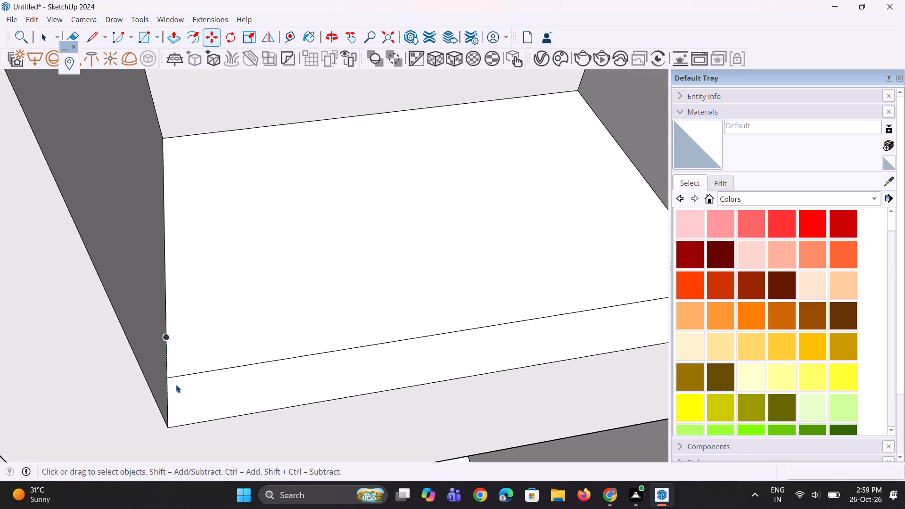
Copy the line on the second ledge farther back to form a second parallel line behind it.
{"action": "key", "text": "space"}
{"action": "left_click", "coordinate": [184, 378]}
{"action": "left_click", "coordinate": [184, 376]}
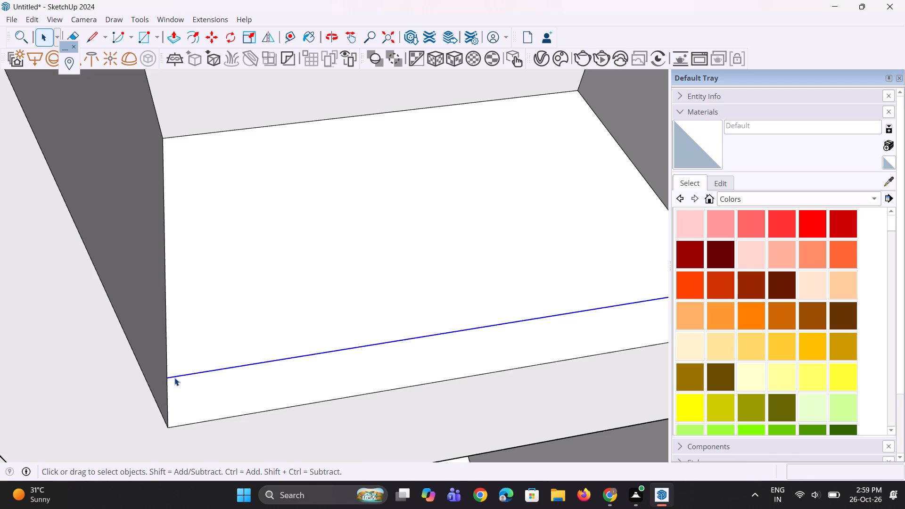
{"action": "key", "text": "m"}
{"action": "scroll", "coordinate": [161, 382], "scroll_direction": "up", "scroll_amount": 3}
{"action": "left_click", "coordinate": [168, 378]}
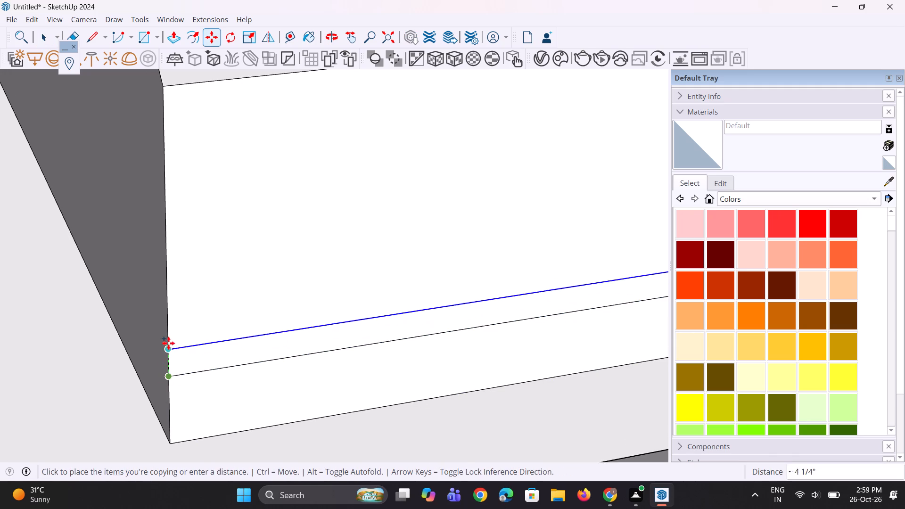
{"action": "left_click", "coordinate": [168, 325]}
{"action": "scroll", "coordinate": [187, 393], "scroll_direction": "down", "scroll_amount": 11}
{"action": "middle_click_drag", "start_coordinate": [256, 383], "coordinate": [290, 323]}
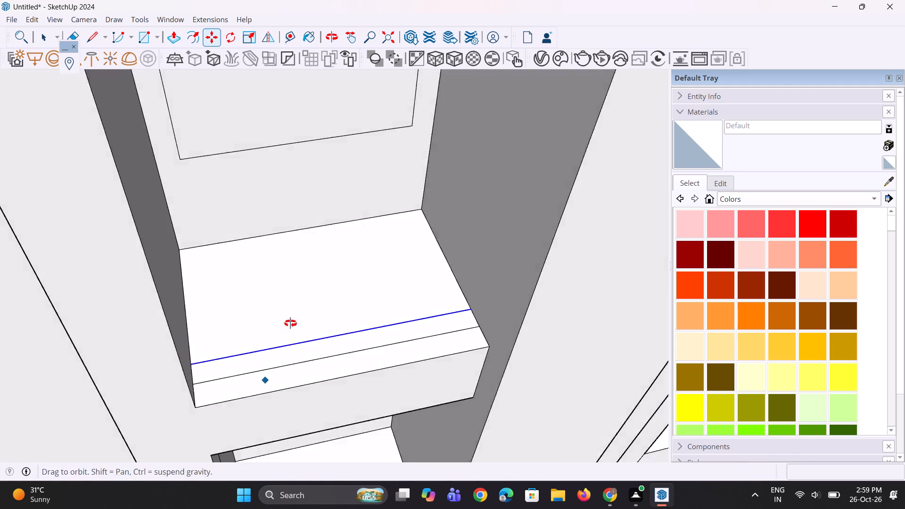
{"action": "middle_click_drag", "start_coordinate": [290, 323], "coordinate": [290, 321]}
{"action": "key", "text": "space"}
{"action": "scroll", "coordinate": [299, 280], "scroll_direction": "down", "scroll_amount": 11}
{"action": "key", "text": "space"}
{"action": "key", "text": "space"}
Copy the front edge of the corner bay's third ledge from the top a short distance back across its upper surface.
{"action": "scroll", "coordinate": [360, 296], "scroll_direction": "up", "scroll_amount": 1}
{"action": "middle_click_drag", "start_coordinate": [359, 296], "coordinate": [340, 257]}
{"action": "scroll", "coordinate": [313, 212], "scroll_direction": "down", "scroll_amount": 6}
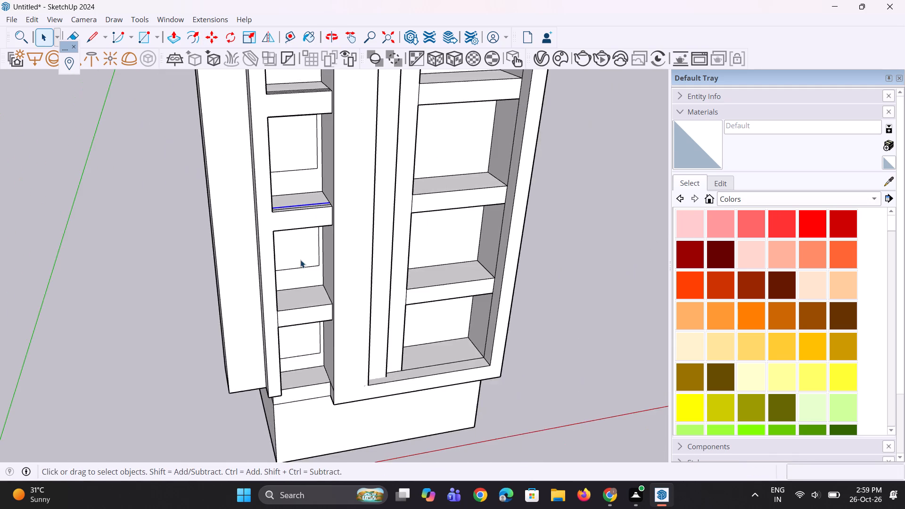
{"action": "middle_click_drag", "start_coordinate": [293, 316], "coordinate": [273, 384]}
{"action": "scroll", "coordinate": [278, 346], "scroll_direction": "up", "scroll_amount": 11}
{"action": "middle_click_drag", "start_coordinate": [288, 316], "coordinate": [241, 372]}
{"action": "scroll", "coordinate": [247, 321], "scroll_direction": "up", "scroll_amount": 3}
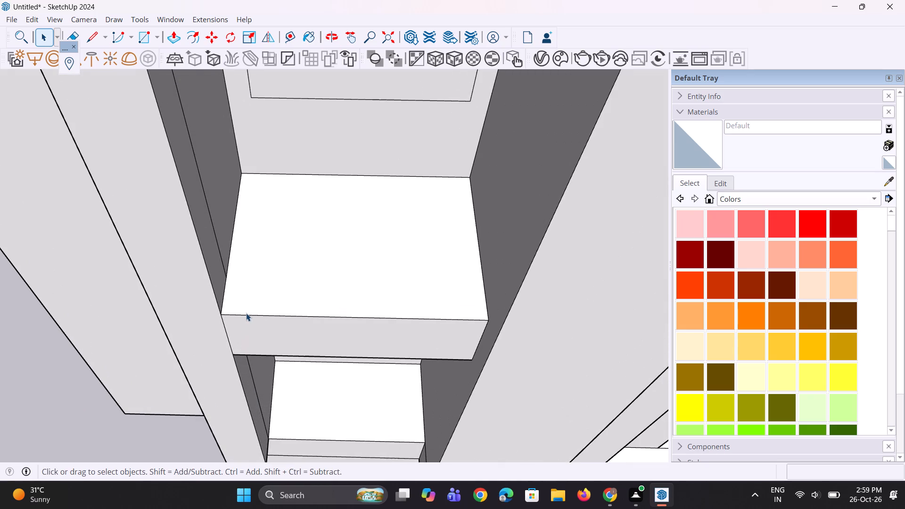
{"action": "left_click", "coordinate": [243, 314]}
{"action": "scroll", "coordinate": [213, 314], "scroll_direction": "up", "scroll_amount": 2}
{"action": "middle_click_drag", "start_coordinate": [211, 315], "coordinate": [211, 351]}
{"action": "key", "text": "m"}
{"action": "scroll", "coordinate": [214, 340], "scroll_direction": "up", "scroll_amount": 5}
{"action": "left_click", "coordinate": [231, 370]}
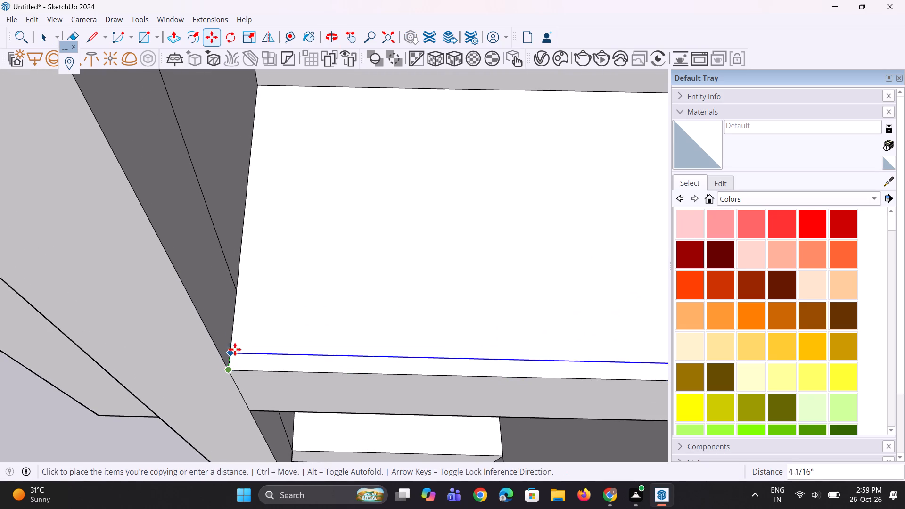
{"action": "left_click", "coordinate": [236, 333]}
Copy the third ledge's new line about 8 1/4" farther back to form a second parallel line.
{"action": "key", "text": "m"}
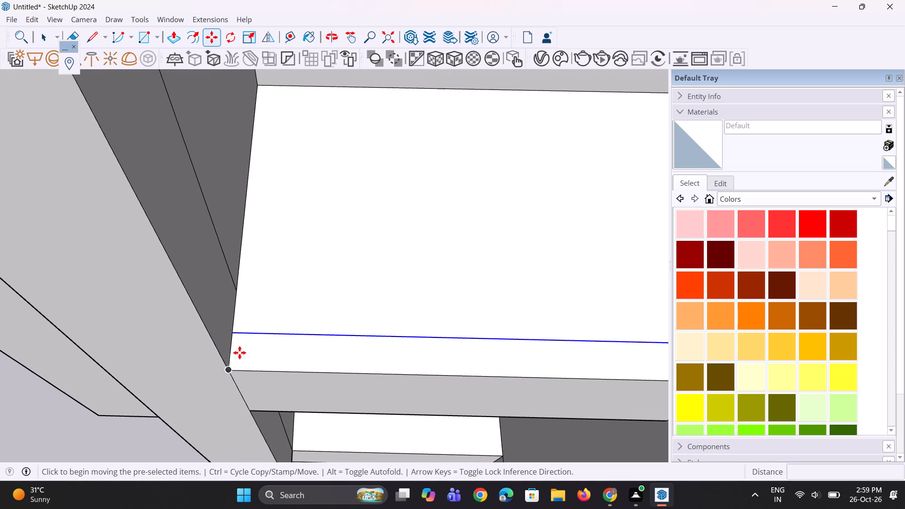
{"action": "scroll", "coordinate": [243, 351], "scroll_direction": "up", "scroll_amount": 2}
{"action": "left_click", "coordinate": [230, 328]}
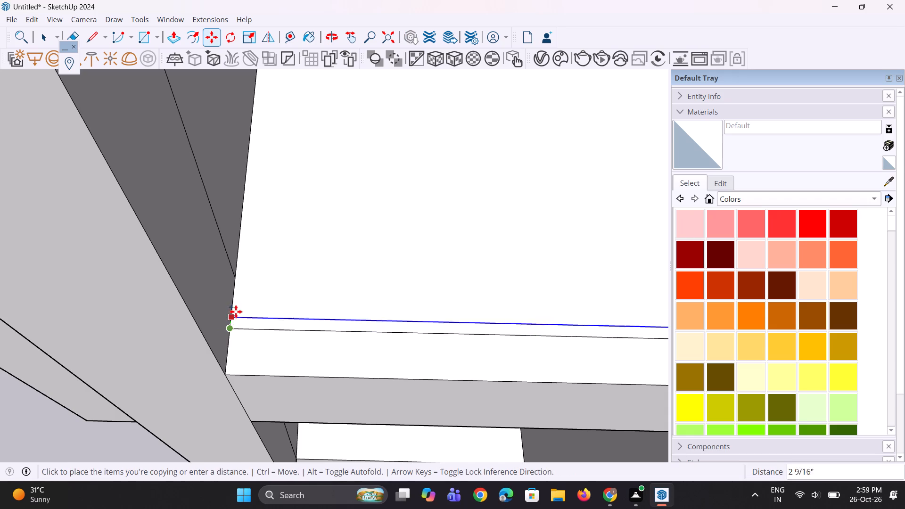
{"action": "left_click", "coordinate": [238, 286]}
{"action": "scroll", "coordinate": [238, 345], "scroll_direction": "down", "scroll_amount": 11}
{"action": "middle_click_drag", "start_coordinate": [312, 313], "coordinate": [321, 287]}
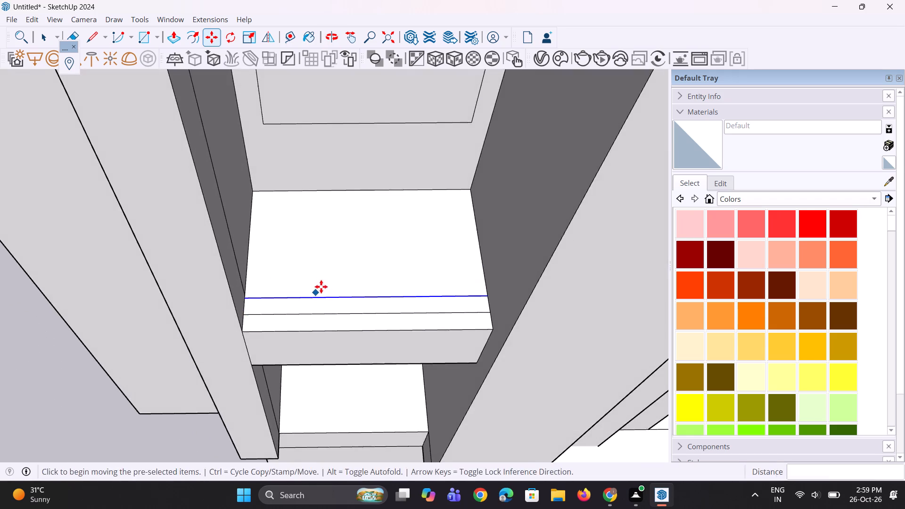
{"action": "key", "text": "space"}
{"action": "scroll", "coordinate": [312, 278], "scroll_direction": "down", "scroll_amount": 9}
{"action": "key", "text": "space"}
{"action": "key", "text": "space"}
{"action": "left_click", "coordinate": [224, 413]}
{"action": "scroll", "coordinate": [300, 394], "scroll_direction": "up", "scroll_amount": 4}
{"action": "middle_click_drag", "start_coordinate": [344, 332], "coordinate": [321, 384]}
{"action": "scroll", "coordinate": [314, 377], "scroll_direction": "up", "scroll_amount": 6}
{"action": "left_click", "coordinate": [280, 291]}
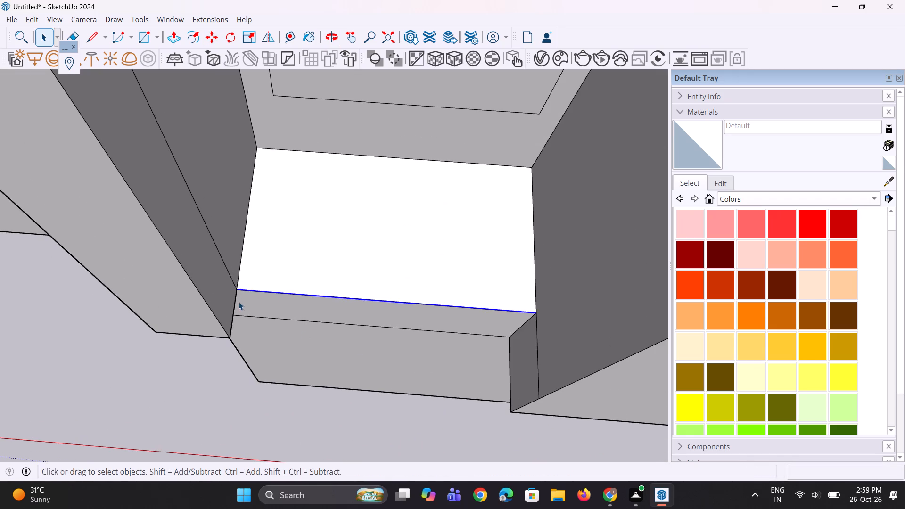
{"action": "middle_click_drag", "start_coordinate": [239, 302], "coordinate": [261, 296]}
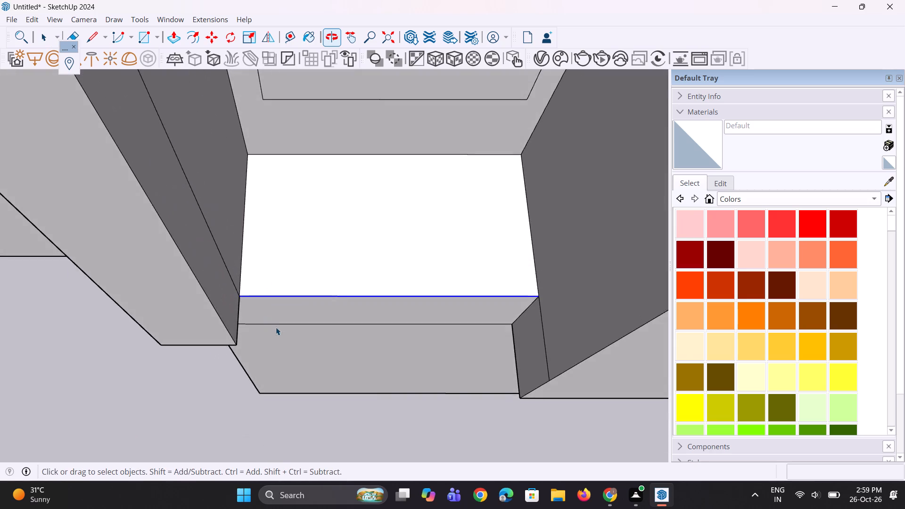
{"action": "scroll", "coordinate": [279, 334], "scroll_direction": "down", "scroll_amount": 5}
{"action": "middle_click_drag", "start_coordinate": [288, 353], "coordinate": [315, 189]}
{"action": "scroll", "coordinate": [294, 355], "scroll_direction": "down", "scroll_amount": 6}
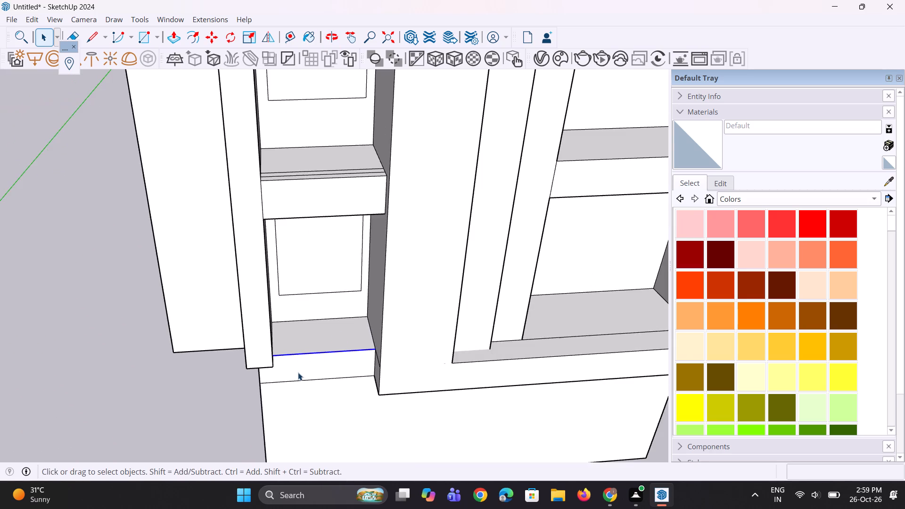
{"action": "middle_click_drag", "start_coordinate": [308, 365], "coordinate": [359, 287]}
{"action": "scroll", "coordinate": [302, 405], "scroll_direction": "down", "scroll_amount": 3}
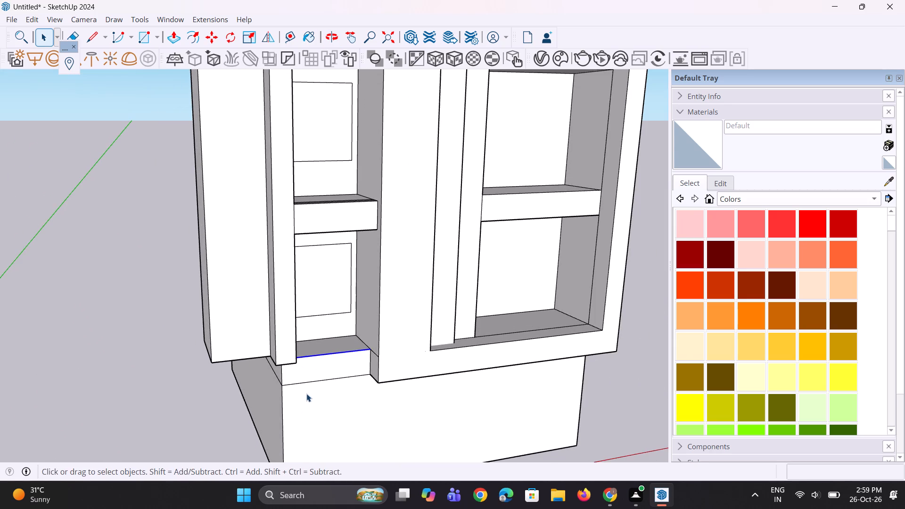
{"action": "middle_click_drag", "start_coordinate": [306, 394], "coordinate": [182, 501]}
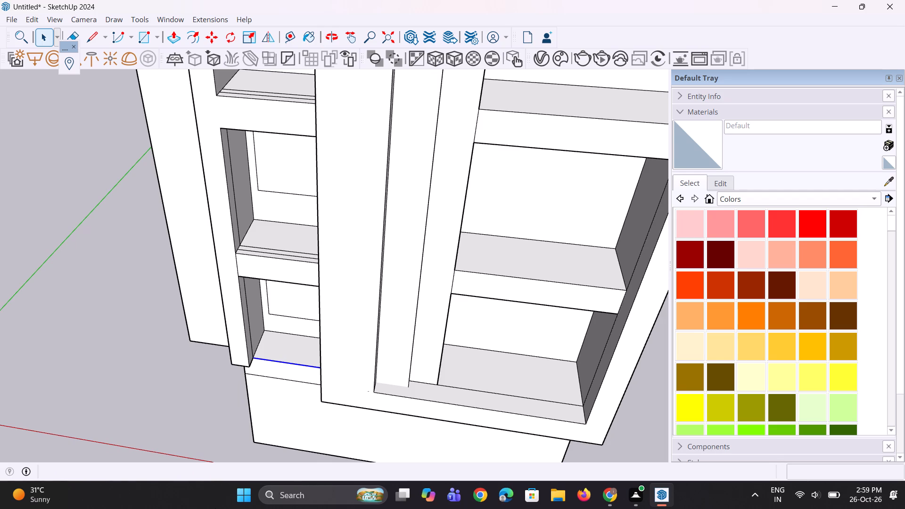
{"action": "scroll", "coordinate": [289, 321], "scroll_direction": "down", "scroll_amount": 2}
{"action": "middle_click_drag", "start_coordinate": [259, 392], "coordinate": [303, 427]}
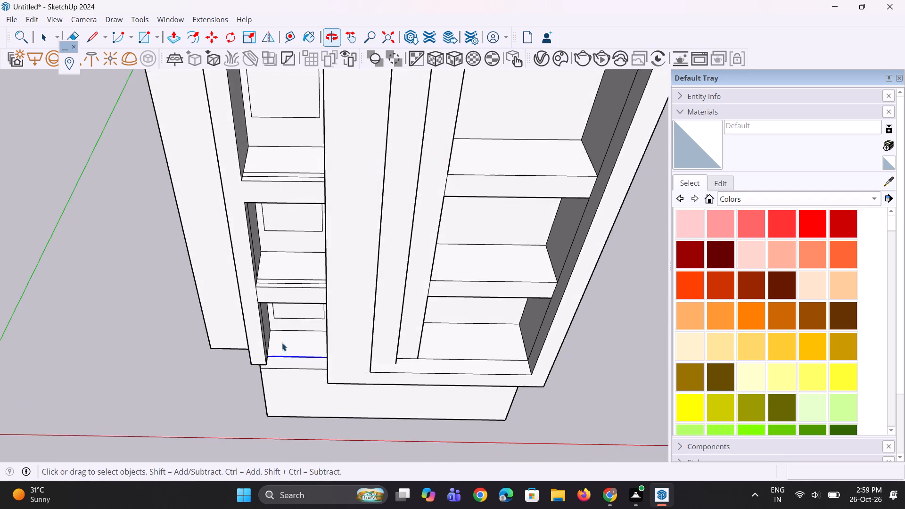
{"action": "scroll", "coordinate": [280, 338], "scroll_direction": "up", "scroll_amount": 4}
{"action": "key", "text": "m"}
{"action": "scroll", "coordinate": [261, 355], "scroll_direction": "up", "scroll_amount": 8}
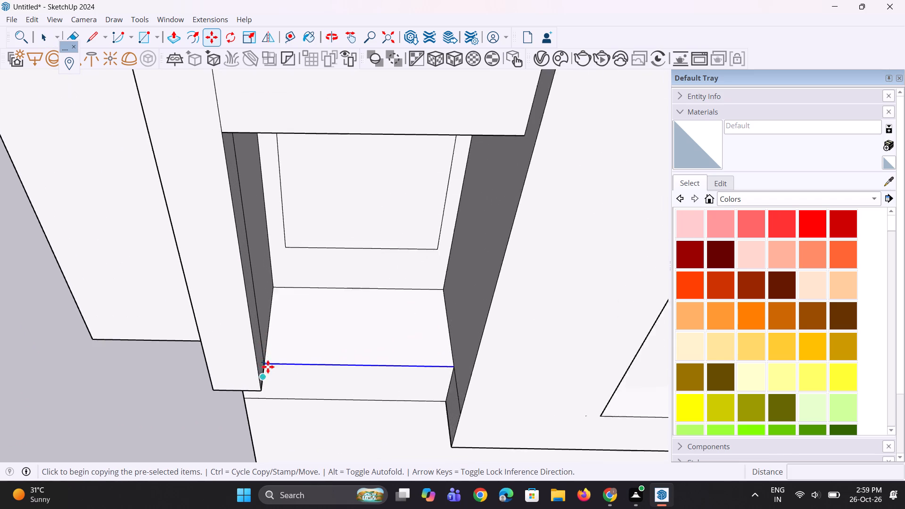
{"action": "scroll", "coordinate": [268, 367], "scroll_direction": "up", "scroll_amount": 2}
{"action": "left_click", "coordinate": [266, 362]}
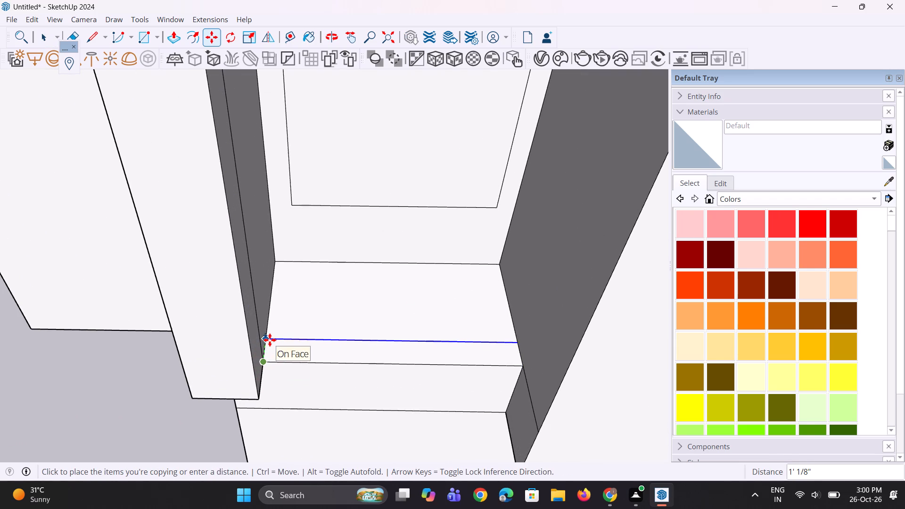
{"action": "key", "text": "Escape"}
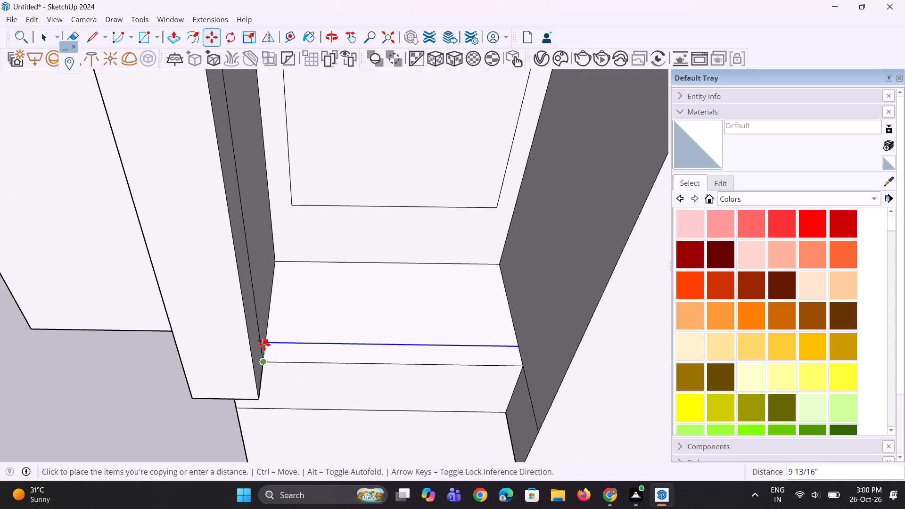
Copy the front edge of the corner bay's bottom ledge about 2 5/16" back across its upper surface.
{"action": "scroll", "coordinate": [268, 348], "scroll_direction": "down", "scroll_amount": 10}
{"action": "scroll", "coordinate": [278, 371], "scroll_direction": "up", "scroll_amount": 6}
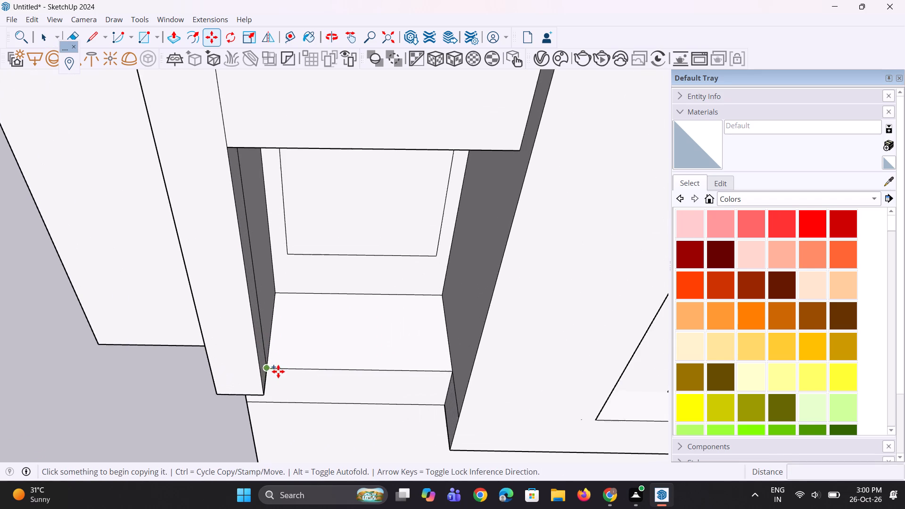
{"action": "scroll", "coordinate": [272, 378], "scroll_direction": "down", "scroll_amount": 2}
{"action": "scroll", "coordinate": [277, 376], "scroll_direction": "up", "scroll_amount": 2}
{"action": "key", "text": "space"}
{"action": "scroll", "coordinate": [277, 376], "scroll_direction": "up", "scroll_amount": 2}
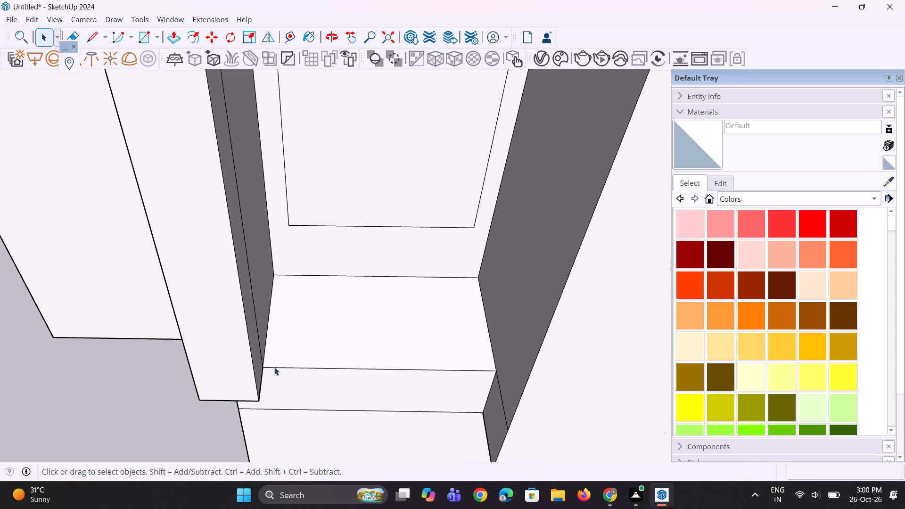
{"action": "left_click", "coordinate": [271, 367]}
{"action": "scroll", "coordinate": [268, 358], "scroll_direction": "up", "scroll_amount": 8}
{"action": "key", "text": "m"}
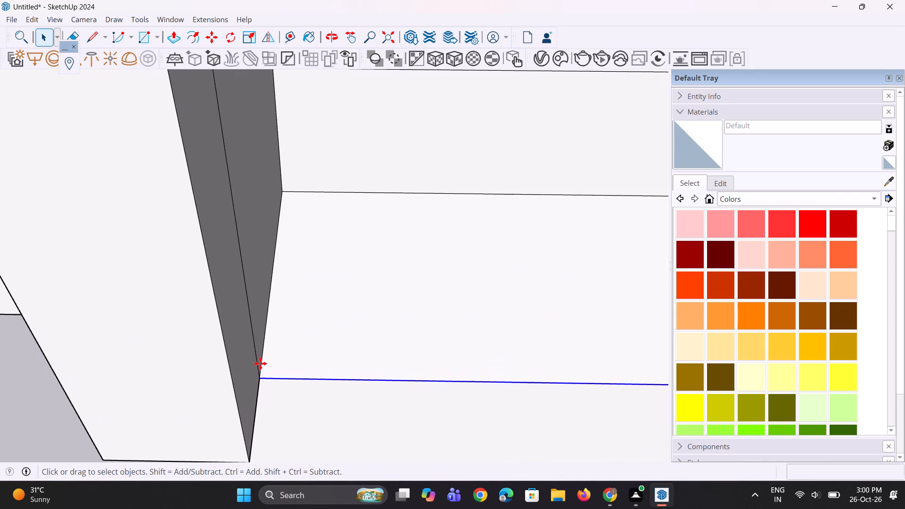
{"action": "scroll", "coordinate": [243, 410], "scroll_direction": "up", "scroll_amount": 5}
{"action": "left_click", "coordinate": [267, 369]}
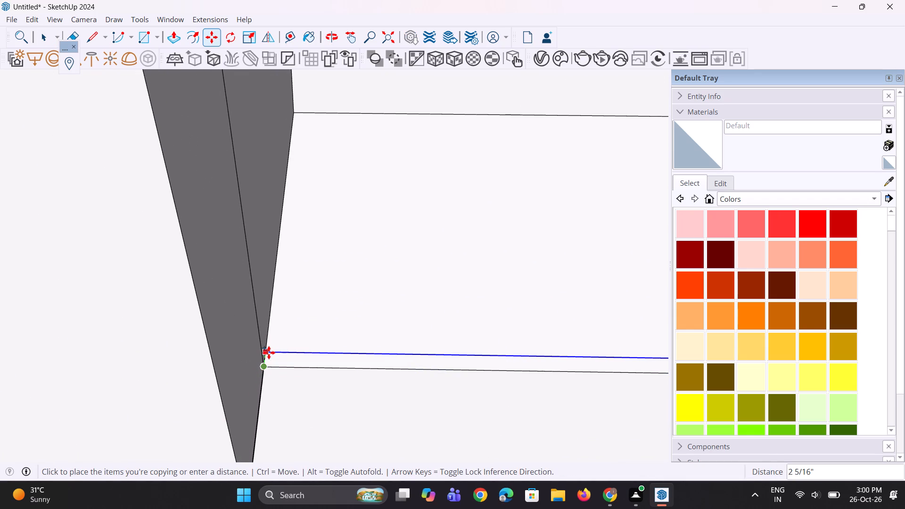
{"action": "left_click", "coordinate": [269, 353]}
Copy the bottom ledge's new line about 3 5/8" farther back to outline a narrow strip.
{"action": "key", "text": "m"}
{"action": "scroll", "coordinate": [269, 353], "scroll_direction": "up", "scroll_amount": 3}
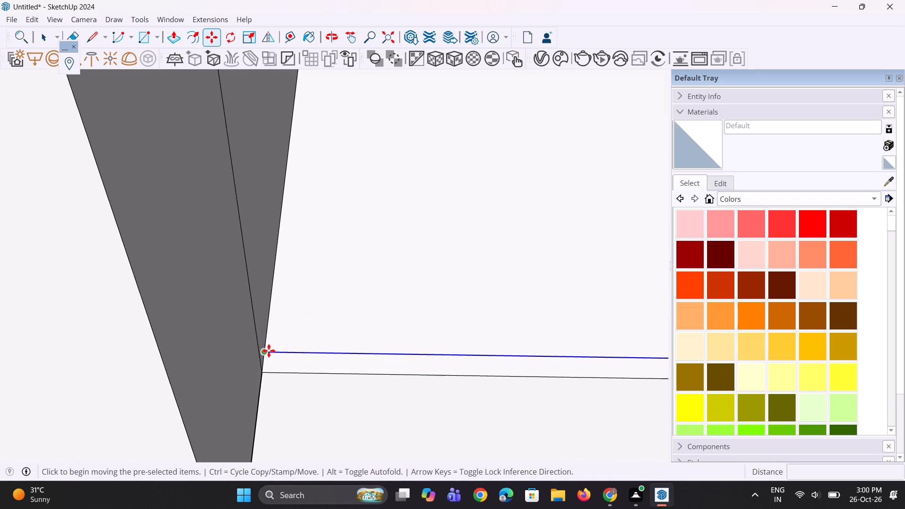
{"action": "left_click", "coordinate": [269, 351]}
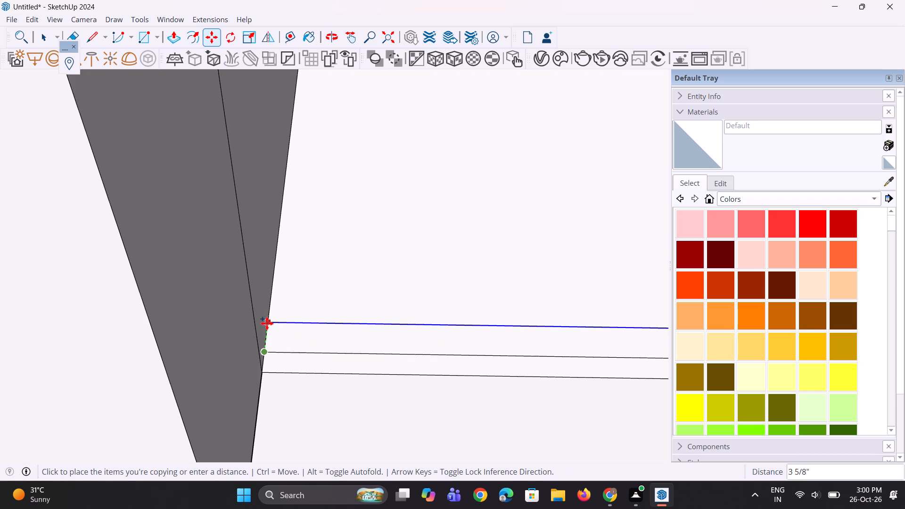
{"action": "left_click", "coordinate": [267, 324]}
Move the narrow strip between the two lines on the bottom ledge about 2 1/8" farther back.
{"action": "key", "text": "space"}
{"action": "left_click", "coordinate": [275, 334]}
{"action": "key", "text": "m"}
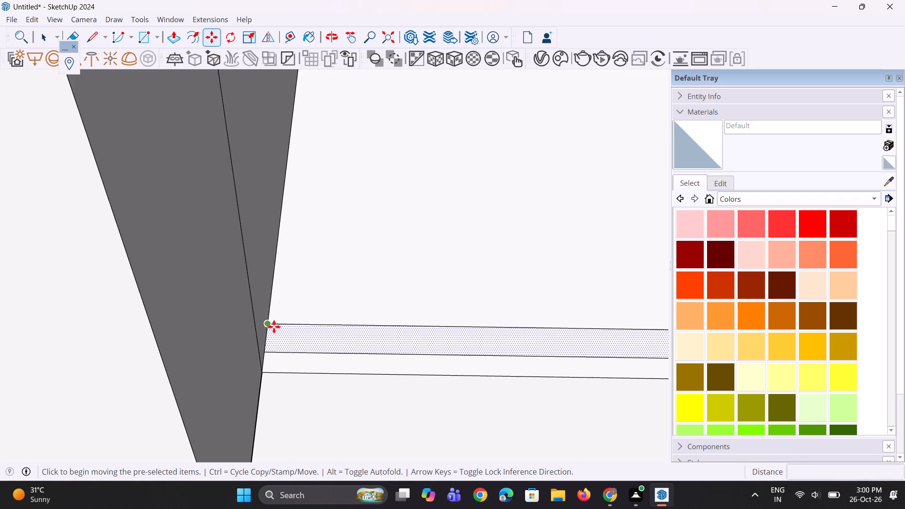
{"action": "left_click", "coordinate": [274, 326]}
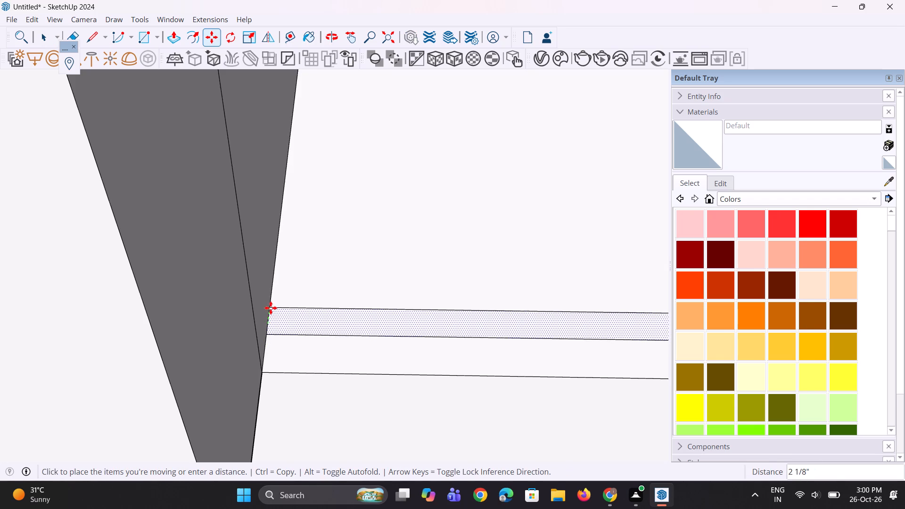
{"action": "left_click", "coordinate": [271, 308]}
{"action": "scroll", "coordinate": [299, 393], "scroll_direction": "down", "scroll_amount": 12}
{"action": "middle_click_drag", "start_coordinate": [307, 385], "coordinate": [317, 354]}
{"action": "scroll", "coordinate": [315, 354], "scroll_direction": "down", "scroll_amount": 7}
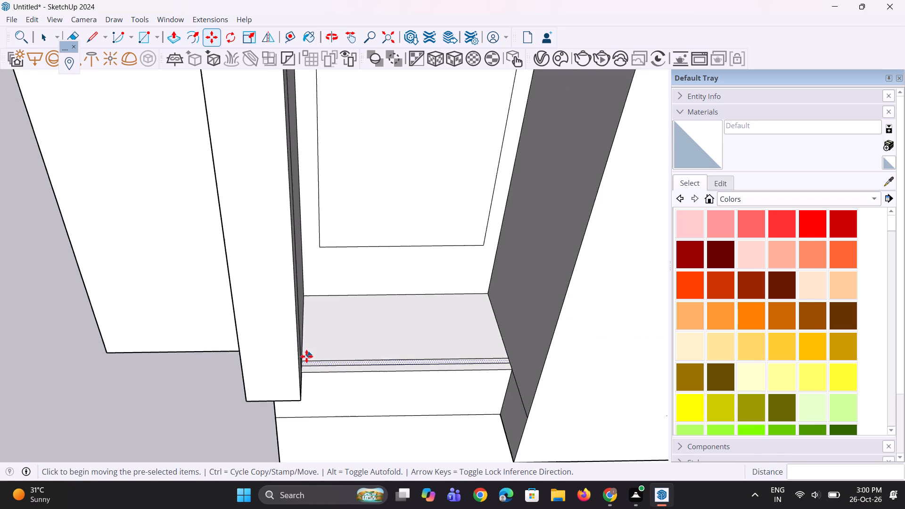
{"action": "scroll", "coordinate": [306, 356], "scroll_direction": "down", "scroll_amount": 5}
{"action": "key", "text": "space"}
{"action": "key", "text": "space"}
Push/Pull the bottom ledge's narrow strip up about 2' 8 3/16" to form a thin parapet wall.
{"action": "middle_click_drag", "start_coordinate": [426, 366], "coordinate": [411, 423]}
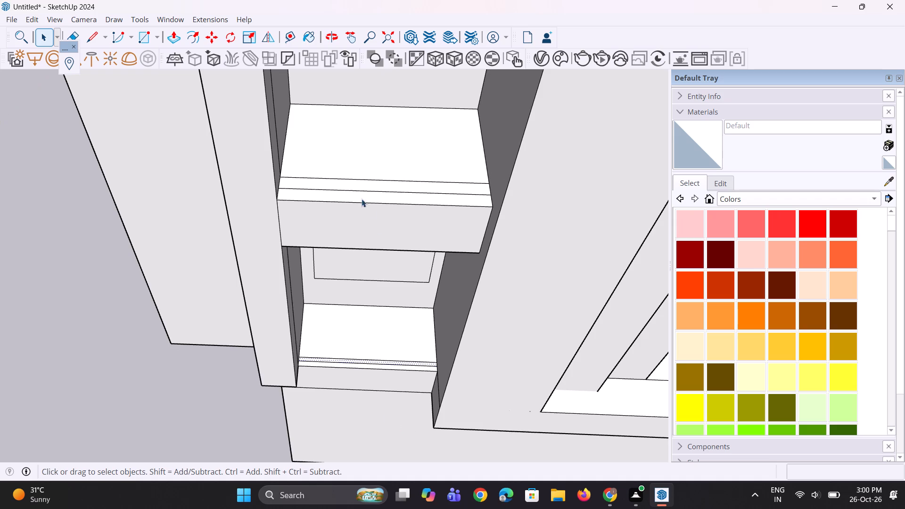
{"action": "scroll", "coordinate": [342, 193], "scroll_direction": "up", "scroll_amount": 1}
{"action": "scroll", "coordinate": [383, 338], "scroll_direction": "up", "scroll_amount": 3}
{"action": "key", "text": "p"}
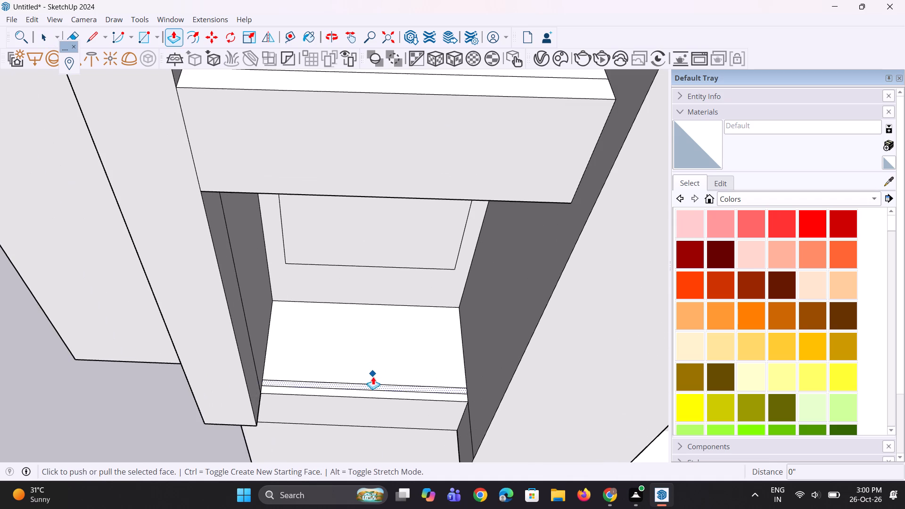
{"action": "scroll", "coordinate": [373, 377], "scroll_direction": "up", "scroll_amount": 2}
{"action": "left_click", "coordinate": [372, 384]}
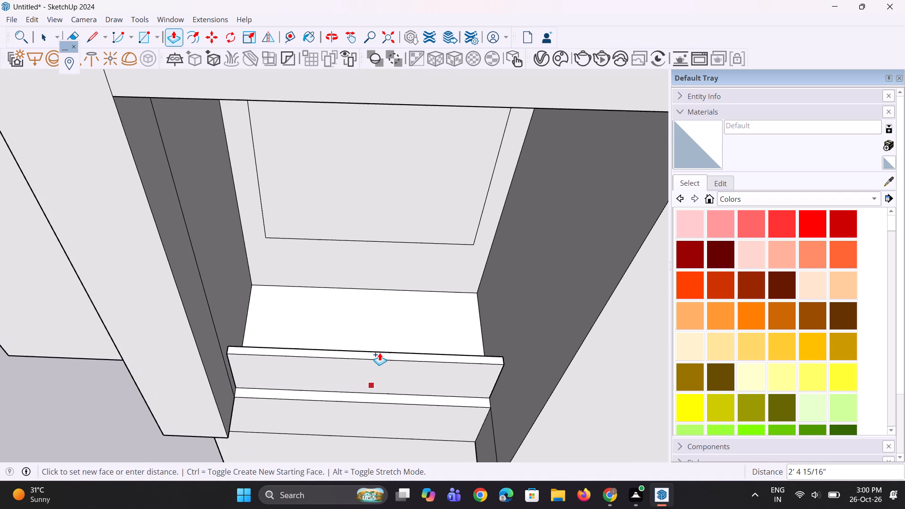
{"action": "left_click", "coordinate": [384, 349]}
Extrude the top face of the bottom ledge's parapet up a further 2 1/2" as a separate capping segment.
{"action": "middle_click_drag", "start_coordinate": [382, 363], "coordinate": [410, 254]}
{"action": "scroll", "coordinate": [389, 337], "scroll_direction": "down", "scroll_amount": 1}
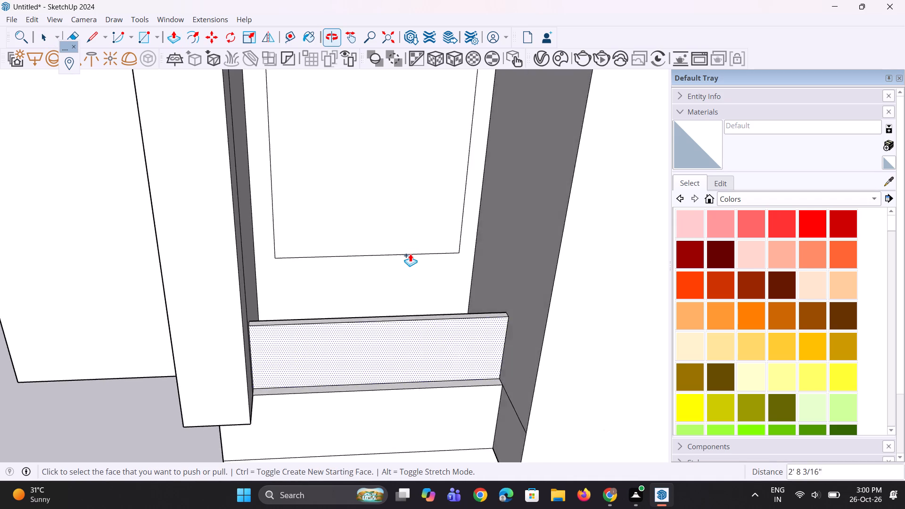
{"action": "scroll", "coordinate": [410, 254], "scroll_direction": "up", "scroll_amount": 1}
{"action": "scroll", "coordinate": [382, 331], "scroll_direction": "up", "scroll_amount": 2}
{"action": "left_click", "coordinate": [388, 324]}
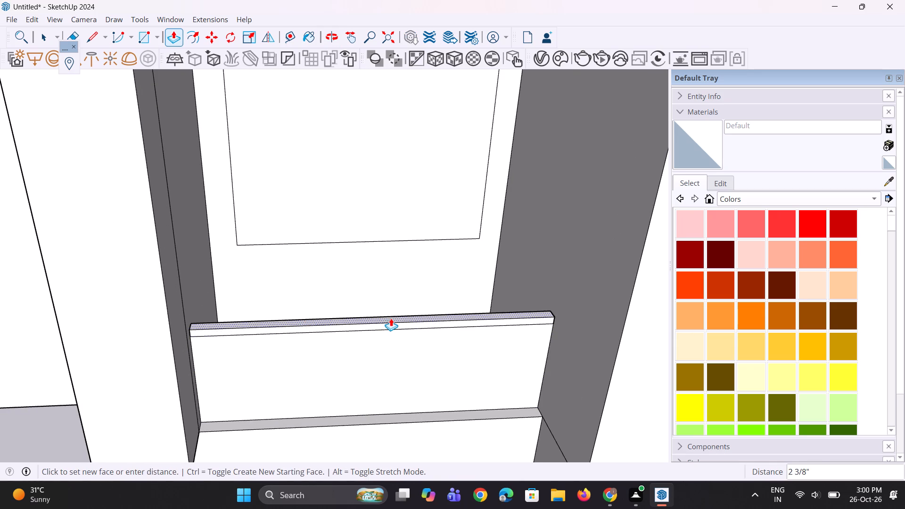
{"action": "key", "text": "ctrl+z"}
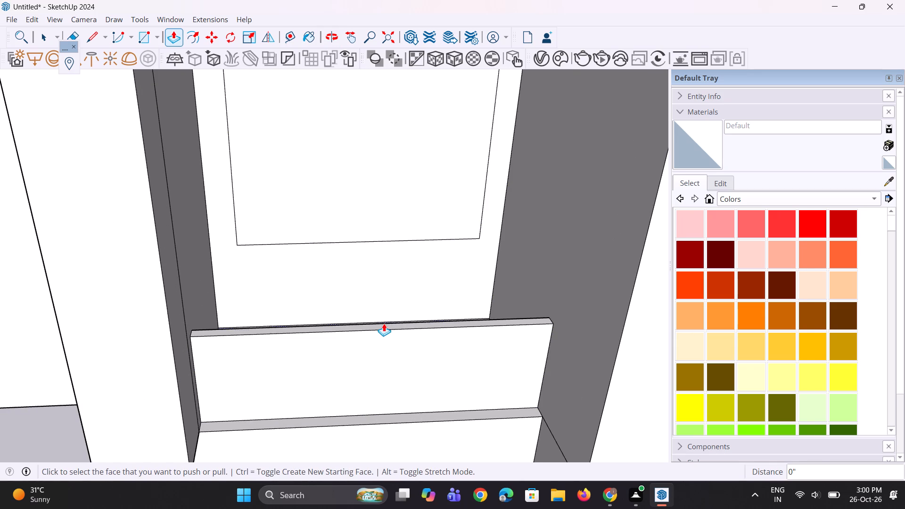
{"action": "left_click", "coordinate": [384, 325]}
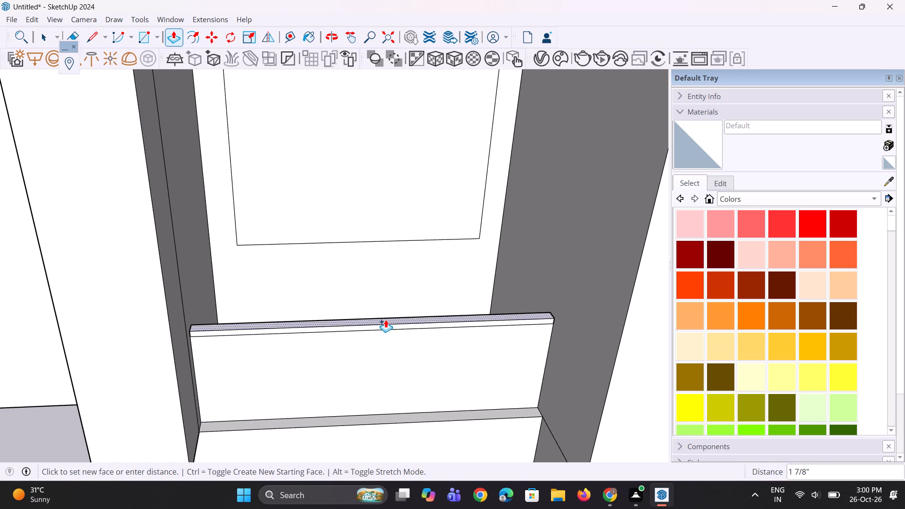
{"action": "left_click", "coordinate": [386, 318]}
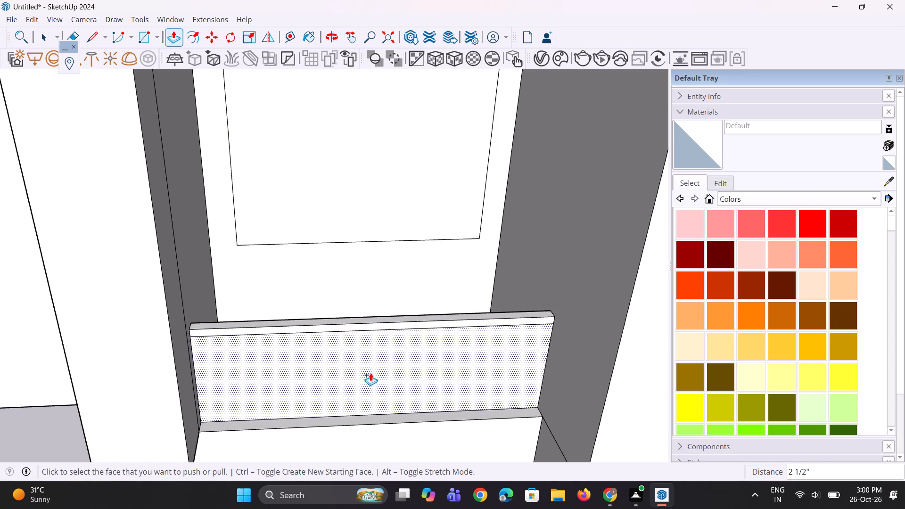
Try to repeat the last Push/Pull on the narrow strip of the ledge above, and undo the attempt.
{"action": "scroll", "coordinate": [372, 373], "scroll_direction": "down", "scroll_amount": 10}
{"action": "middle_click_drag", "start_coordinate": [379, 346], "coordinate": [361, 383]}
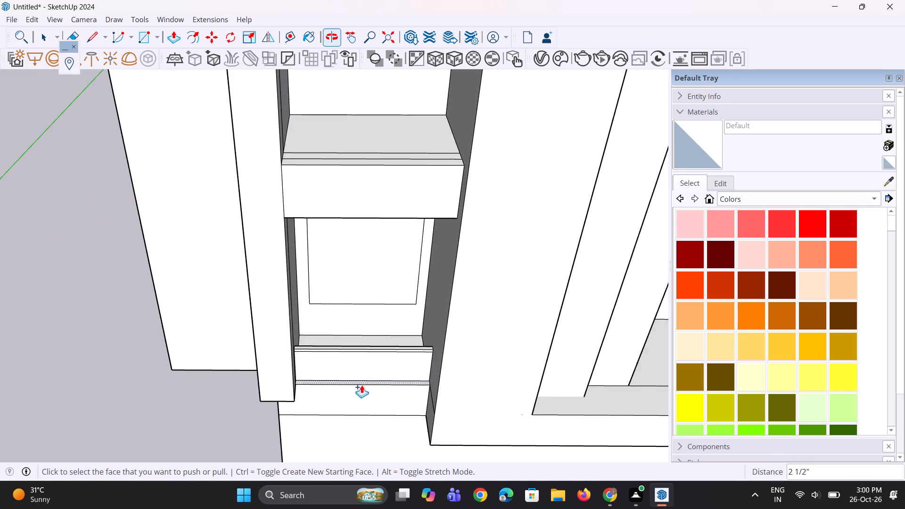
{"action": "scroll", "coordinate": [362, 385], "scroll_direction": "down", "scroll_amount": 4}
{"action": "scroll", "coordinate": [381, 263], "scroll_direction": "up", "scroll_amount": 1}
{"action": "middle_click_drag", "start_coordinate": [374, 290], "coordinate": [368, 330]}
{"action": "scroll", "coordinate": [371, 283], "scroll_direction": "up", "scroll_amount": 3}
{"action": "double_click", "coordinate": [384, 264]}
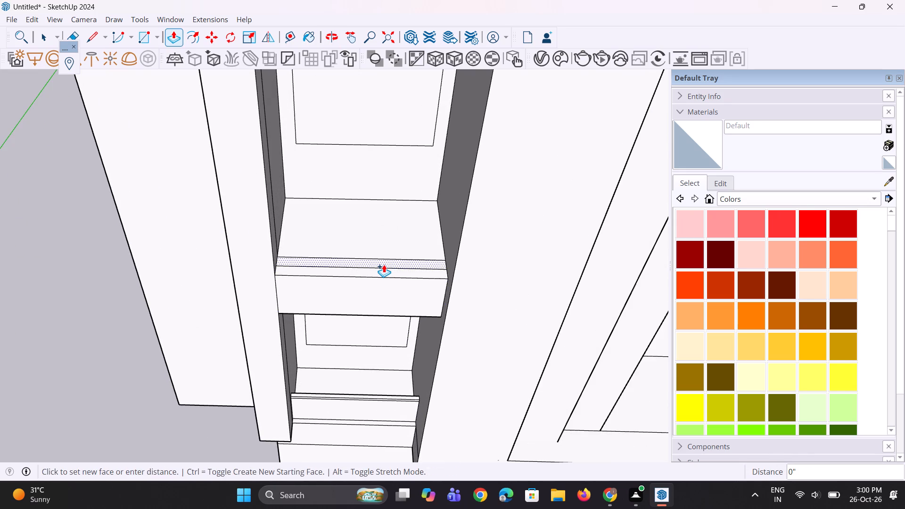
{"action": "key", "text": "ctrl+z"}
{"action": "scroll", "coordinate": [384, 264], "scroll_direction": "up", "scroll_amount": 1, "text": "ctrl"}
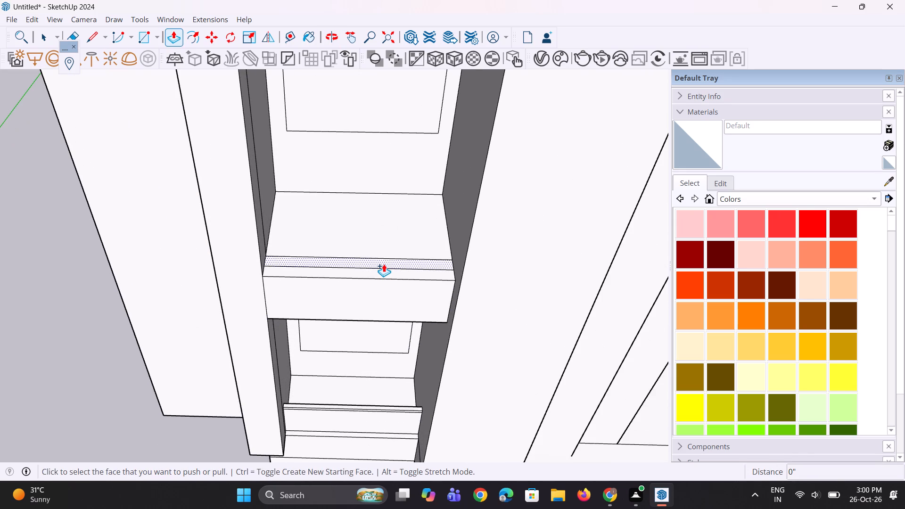
Undo the bottom corner-bay ledge's capping segment and the parapet extrusion beneath it.
{"action": "key", "text": "ctrl+z"}
{"action": "key", "text": "ctrl+z"}
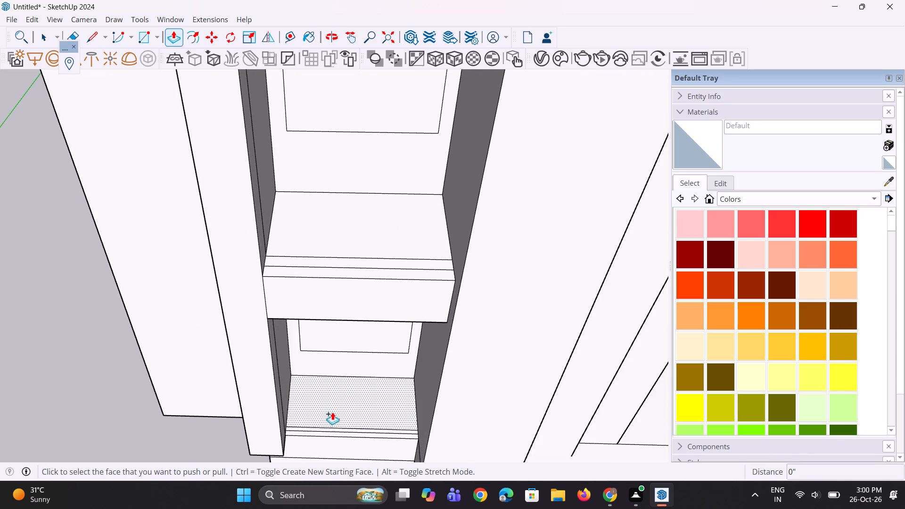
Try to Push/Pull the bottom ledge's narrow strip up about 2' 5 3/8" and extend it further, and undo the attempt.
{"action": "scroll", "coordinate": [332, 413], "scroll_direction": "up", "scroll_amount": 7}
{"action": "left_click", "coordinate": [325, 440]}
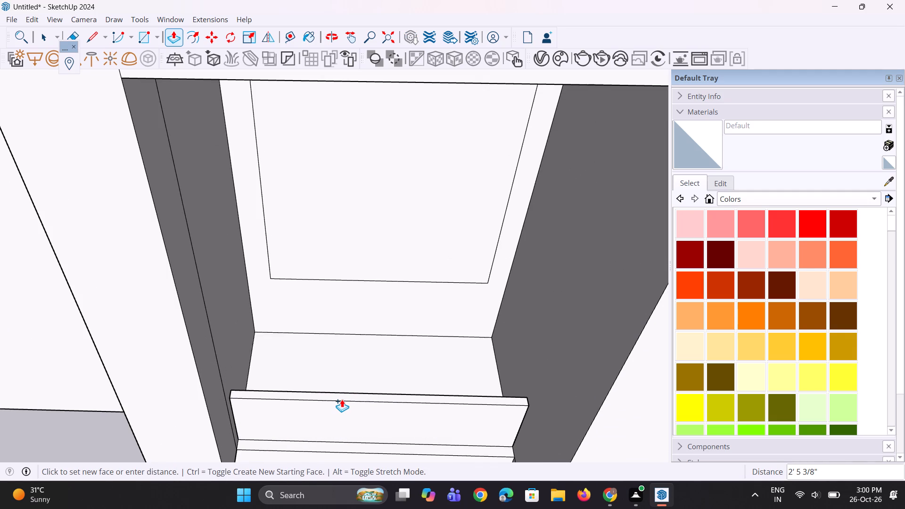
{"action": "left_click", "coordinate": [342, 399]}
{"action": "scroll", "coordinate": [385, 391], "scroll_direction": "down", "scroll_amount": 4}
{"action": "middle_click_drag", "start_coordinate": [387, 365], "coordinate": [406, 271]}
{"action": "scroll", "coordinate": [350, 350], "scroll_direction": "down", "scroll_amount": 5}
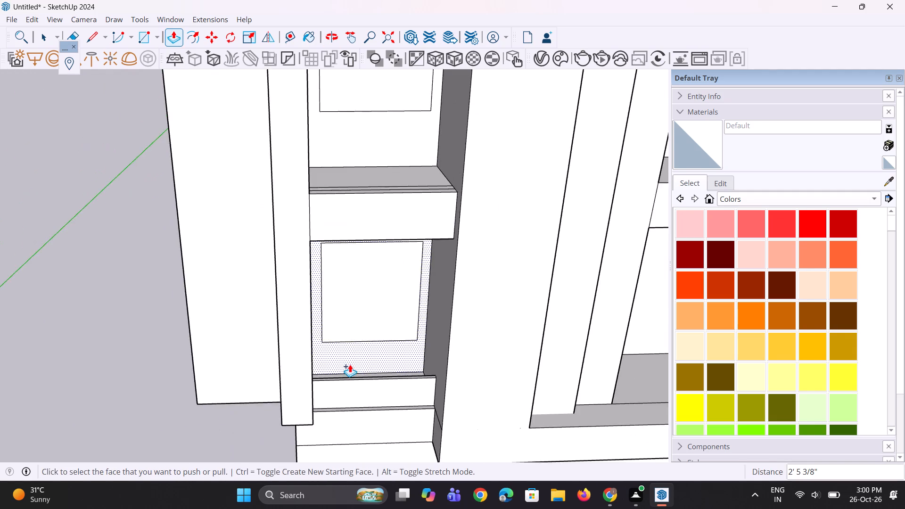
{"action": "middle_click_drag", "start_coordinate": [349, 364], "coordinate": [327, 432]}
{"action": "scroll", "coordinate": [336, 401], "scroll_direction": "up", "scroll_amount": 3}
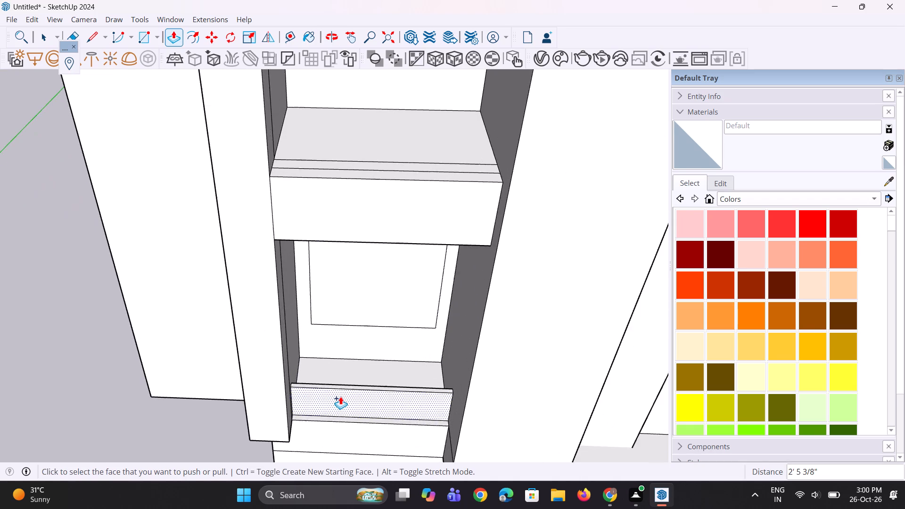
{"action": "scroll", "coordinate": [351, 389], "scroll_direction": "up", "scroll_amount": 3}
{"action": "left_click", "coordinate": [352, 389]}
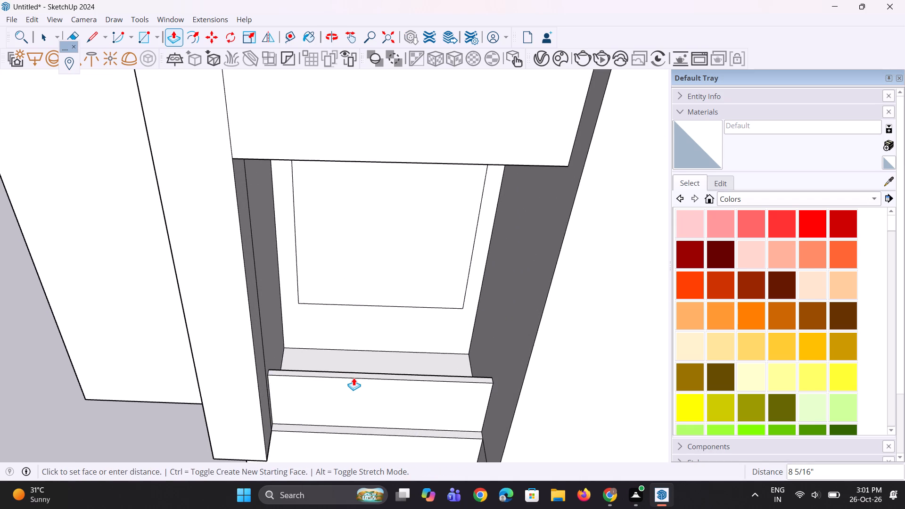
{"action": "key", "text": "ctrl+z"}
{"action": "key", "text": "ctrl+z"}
Push/Pull the bottom ledge's narrow strip up about 3' 15/16" to form a taller parapet wall.
{"action": "scroll", "coordinate": [347, 426], "scroll_direction": "up", "scroll_amount": 2}
{"action": "left_click", "coordinate": [348, 426]}
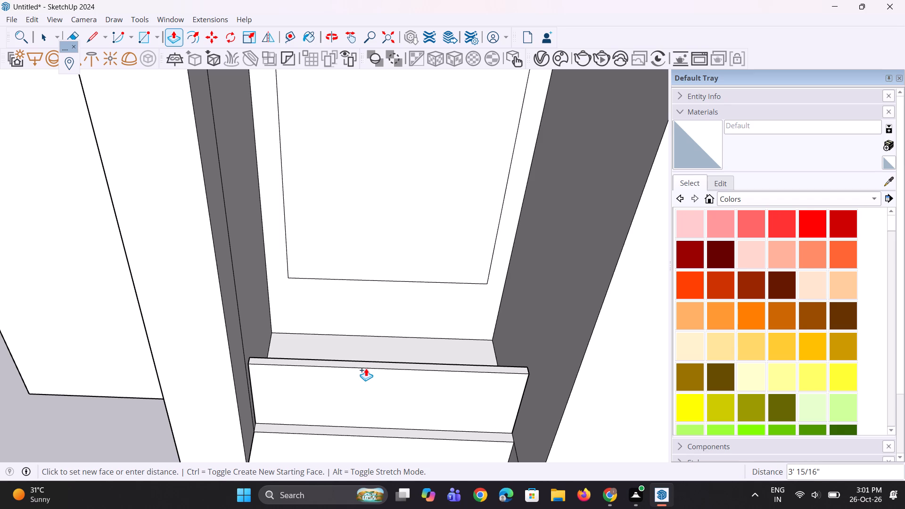
{"action": "left_click", "coordinate": [366, 368]}
Repeat the same upward Push/Pull of about 3' 15/16" on the narrow strips of the three corner-bay ledges above.
{"action": "middle_click_drag", "start_coordinate": [342, 376], "coordinate": [369, 282]}
{"action": "scroll", "coordinate": [353, 299], "scroll_direction": "down", "scroll_amount": 6}
{"action": "scroll", "coordinate": [534, 298], "scroll_direction": "up", "scroll_amount": 1}
{"action": "middle_click_drag", "start_coordinate": [525, 290], "coordinate": [485, 247]}
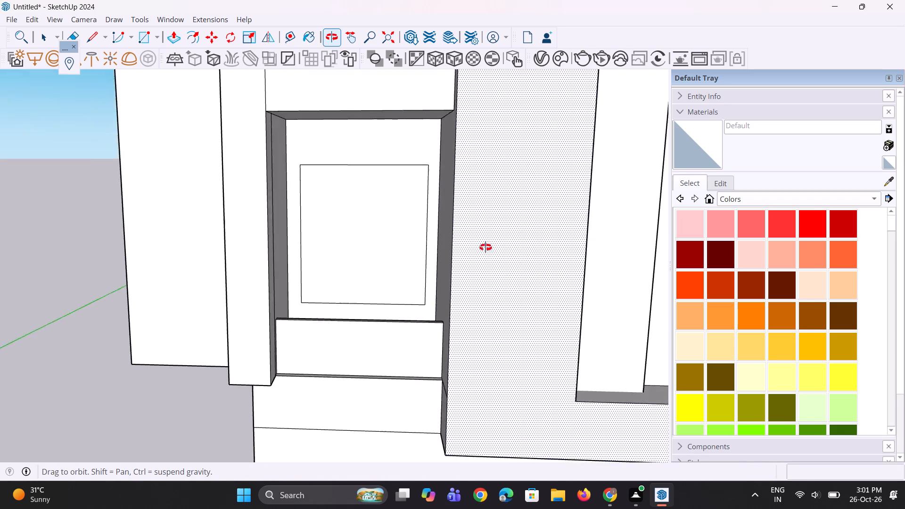
{"action": "middle_click_drag", "start_coordinate": [485, 247], "coordinate": [501, 382]}
{"action": "scroll", "coordinate": [345, 382], "scroll_direction": "down", "scroll_amount": 4}
{"action": "scroll", "coordinate": [366, 220], "scroll_direction": "up", "scroll_amount": 5}
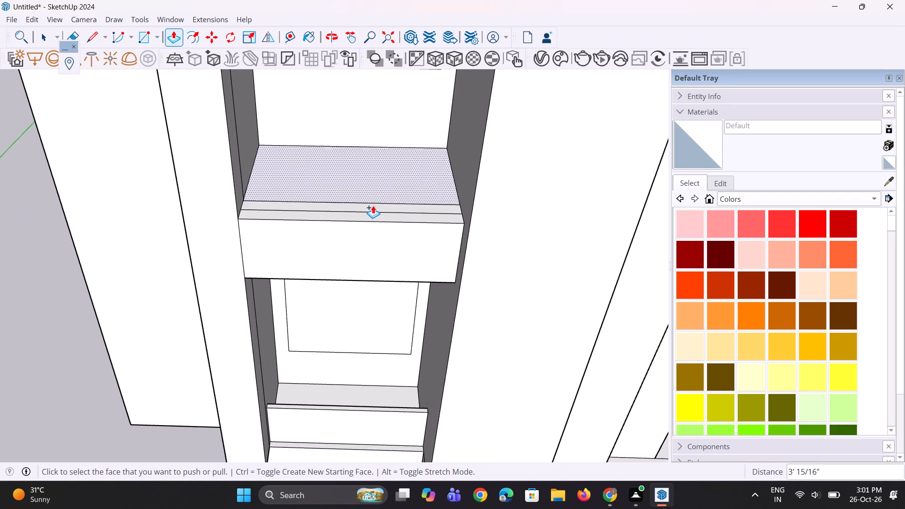
{"action": "double_click", "coordinate": [372, 205]}
{"action": "middle_click_drag", "start_coordinate": [352, 249], "coordinate": [403, 291]}
{"action": "scroll", "coordinate": [386, 343], "scroll_direction": "down", "scroll_amount": 10}
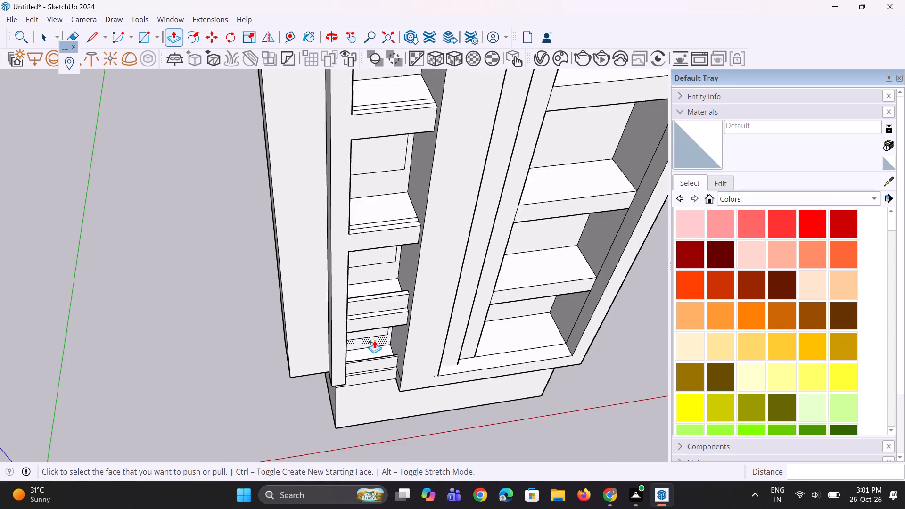
{"action": "scroll", "coordinate": [374, 340], "scroll_direction": "down", "scroll_amount": 6}
{"action": "scroll", "coordinate": [388, 276], "scroll_direction": "up", "scroll_amount": 14}
{"action": "double_click", "coordinate": [385, 276]}
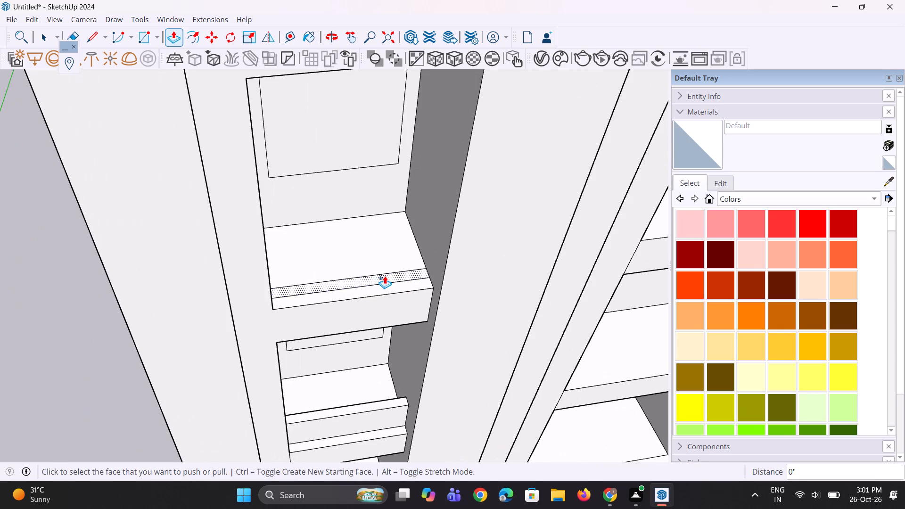
{"action": "scroll", "coordinate": [343, 362], "scroll_direction": "down", "scroll_amount": 6}
{"action": "scroll", "coordinate": [363, 233], "scroll_direction": "up", "scroll_amount": 3}
{"action": "double_click", "coordinate": [347, 219]}
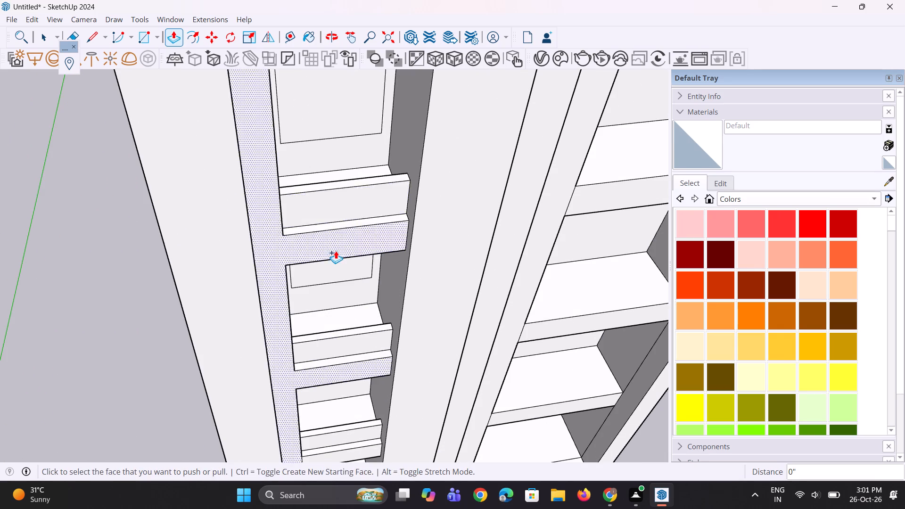
Extrude the top face of the highest ledge's parapet up about 3 9/16" as a separate capping segment.
{"action": "scroll", "coordinate": [321, 277], "scroll_direction": "up", "scroll_amount": 1}
{"action": "middle_click_drag", "start_coordinate": [321, 278], "coordinate": [275, 254]}
{"action": "scroll", "coordinate": [304, 158], "scroll_direction": "up", "scroll_amount": 3}
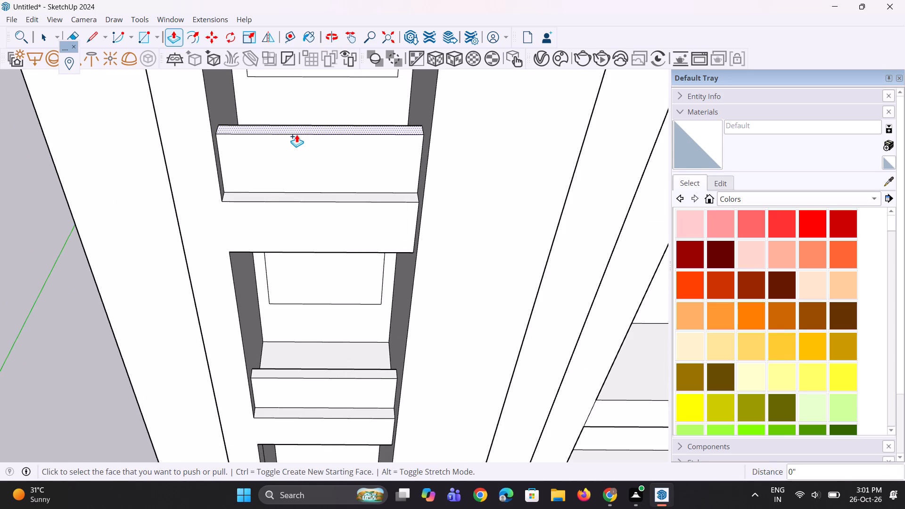
{"action": "left_click", "coordinate": [305, 131]}
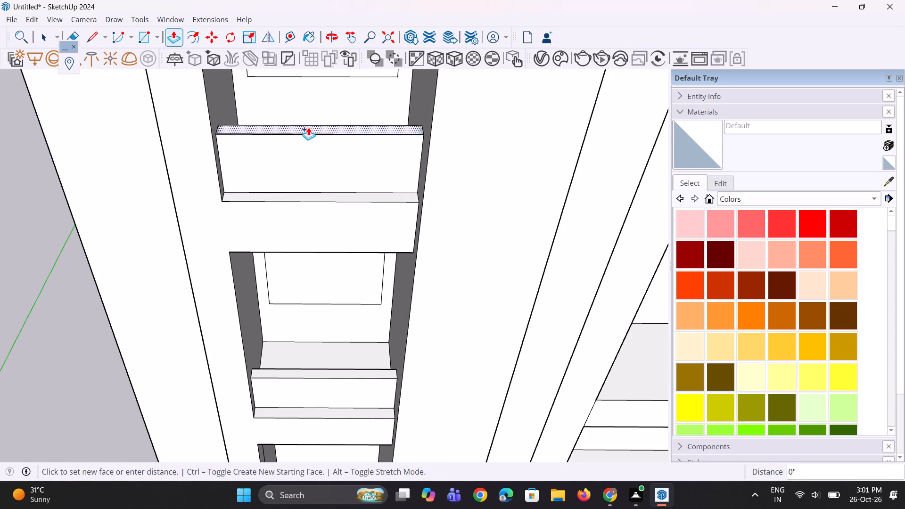
{"action": "left_click", "coordinate": [310, 125]}
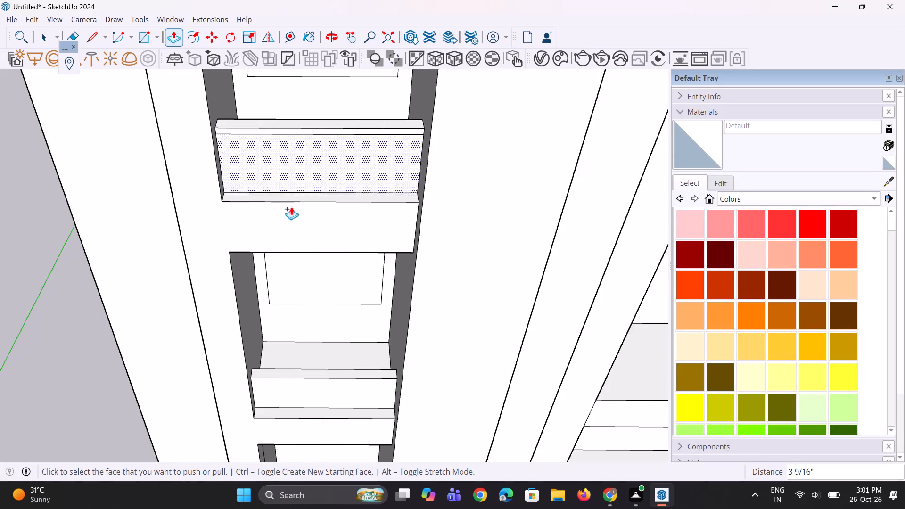
Repeat the 3 9/16" capping extrusion on the tops of the three lower ledge parapets.
{"action": "scroll", "coordinate": [288, 360], "scroll_direction": "up", "scroll_amount": 4}
{"action": "double_click", "coordinate": [308, 374]}
{"action": "scroll", "coordinate": [311, 288], "scroll_direction": "down", "scroll_amount": 8}
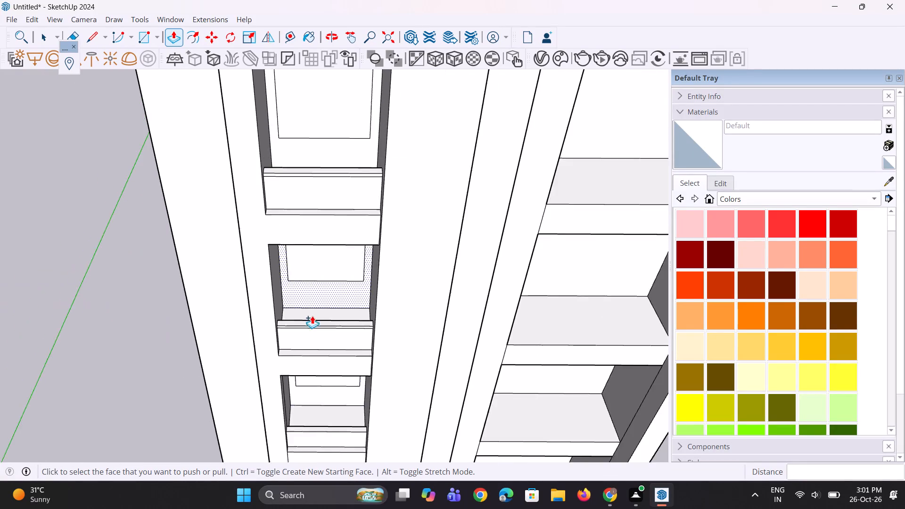
{"action": "scroll", "coordinate": [335, 429], "scroll_direction": "up", "scroll_amount": 6}
{"action": "double_click", "coordinate": [338, 429]}
{"action": "scroll", "coordinate": [350, 332], "scroll_direction": "down", "scroll_amount": 4}
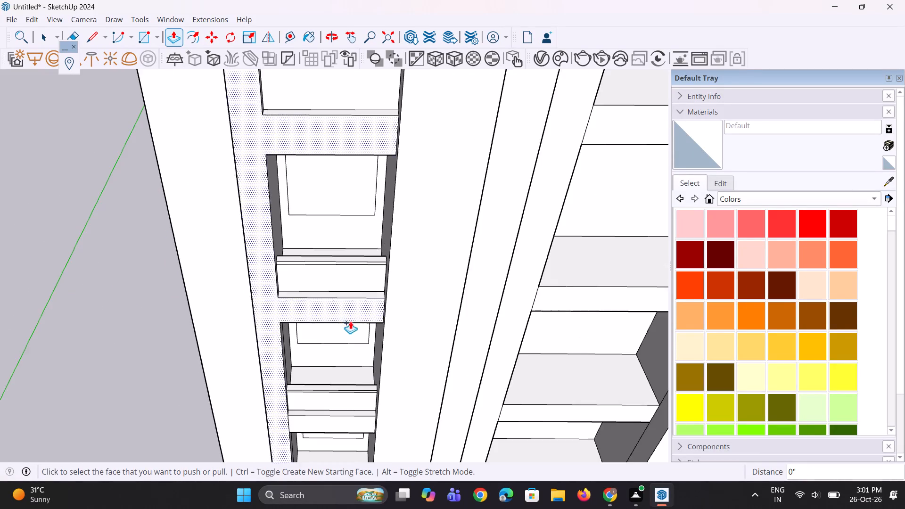
{"action": "scroll", "coordinate": [350, 321], "scroll_direction": "down", "scroll_amount": 5}
{"action": "scroll", "coordinate": [325, 414], "scroll_direction": "up", "scroll_amount": 11}
{"action": "double_click", "coordinate": [345, 440]}
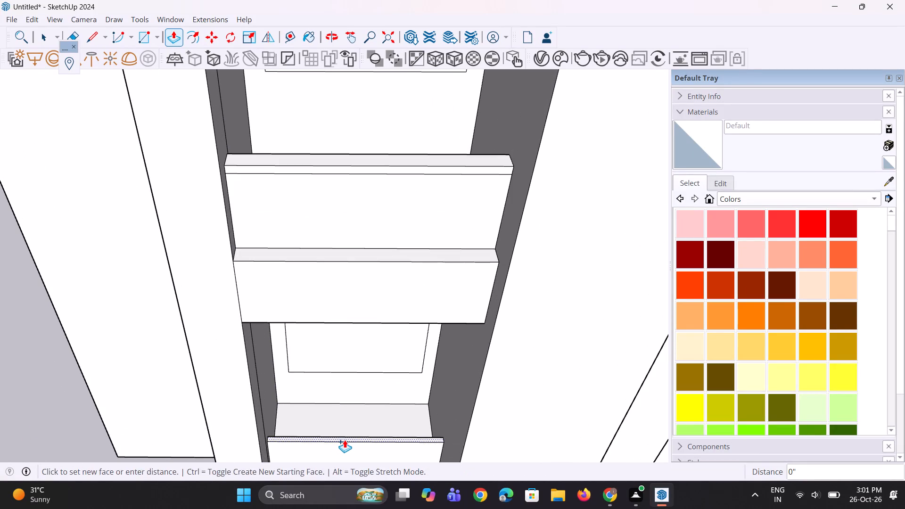
Push the inner faces of the second-lowest ledge's parapet and its cap outward about 1 9/16" to thin the wall.
{"action": "scroll", "coordinate": [314, 425], "scroll_direction": "up", "scroll_amount": 1}
{"action": "middle_click_drag", "start_coordinate": [312, 422], "coordinate": [314, 503]}
{"action": "scroll", "coordinate": [423, 178], "scroll_direction": "up", "scroll_amount": 3}
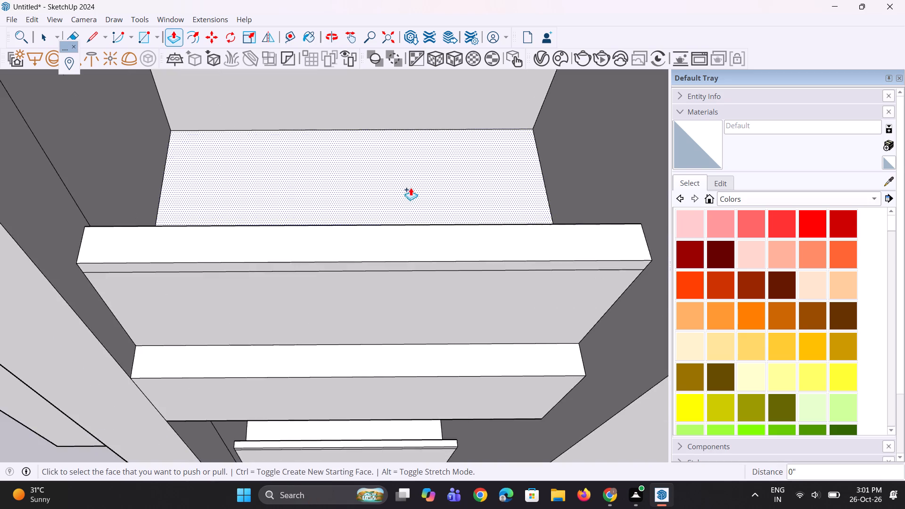
{"action": "middle_click_drag", "start_coordinate": [401, 215], "coordinate": [455, 282]}
{"action": "scroll", "coordinate": [455, 311], "scroll_direction": "up", "scroll_amount": 4}
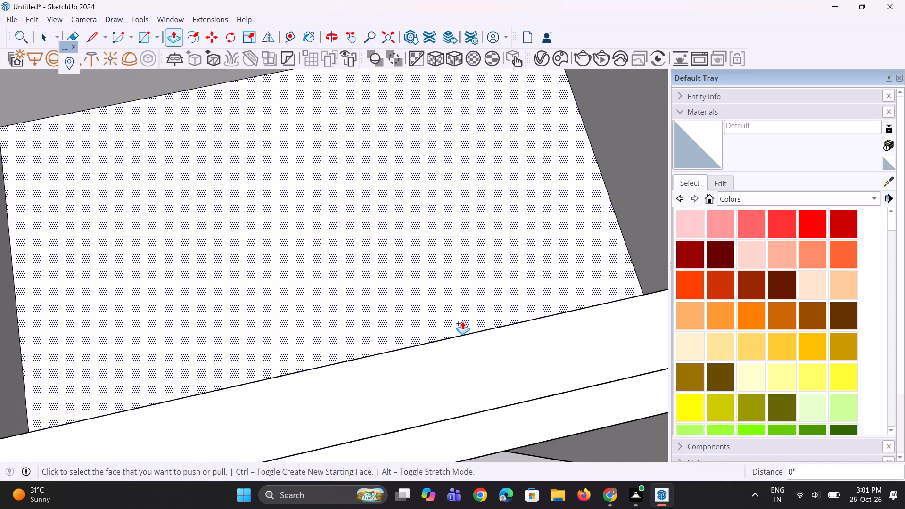
{"action": "scroll", "coordinate": [462, 321], "scroll_direction": "up", "scroll_amount": 1}
{"action": "middle_click_drag", "start_coordinate": [462, 322], "coordinate": [456, 345]}
{"action": "key", "text": "p"}
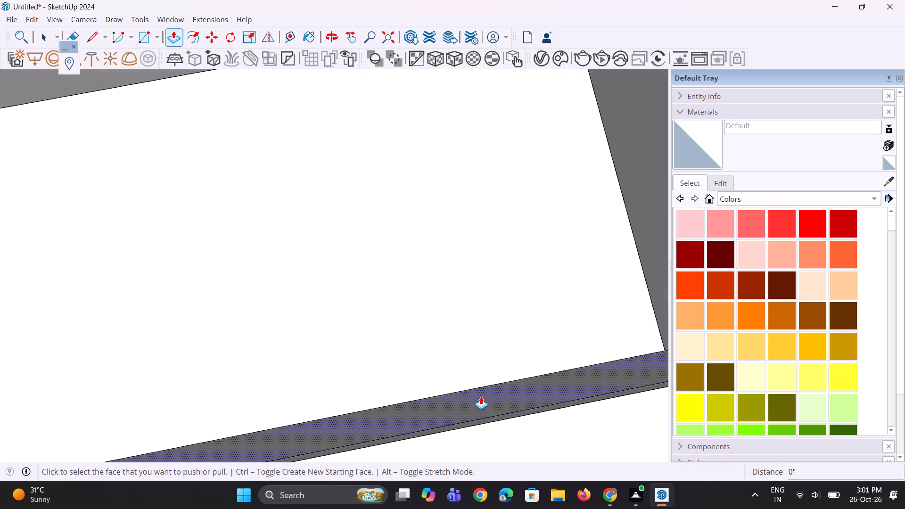
{"action": "left_click", "coordinate": [481, 396]}
{"action": "left_click", "coordinate": [483, 408]}
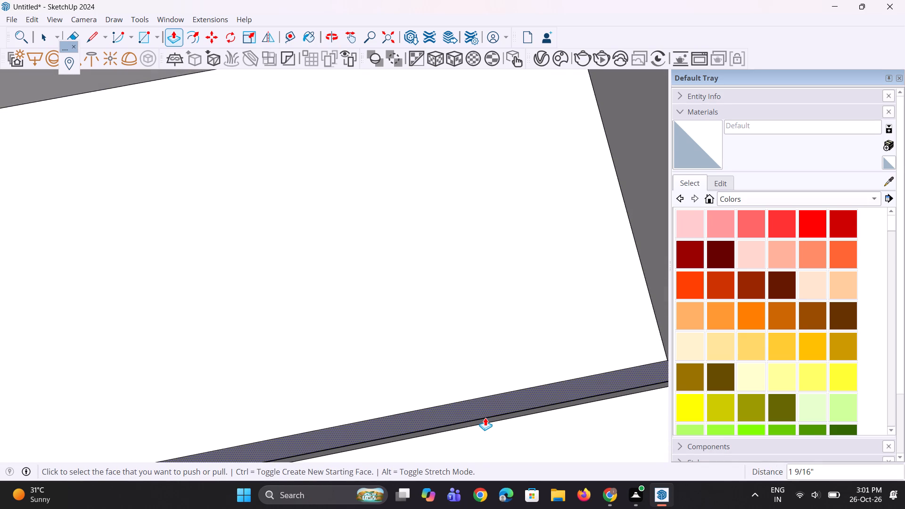
{"action": "double_click", "coordinate": [485, 418]}
{"action": "scroll", "coordinate": [485, 417], "scroll_direction": "up", "scroll_amount": 3, "text": "ctrl"}
{"action": "key", "text": "ctrl+z"}
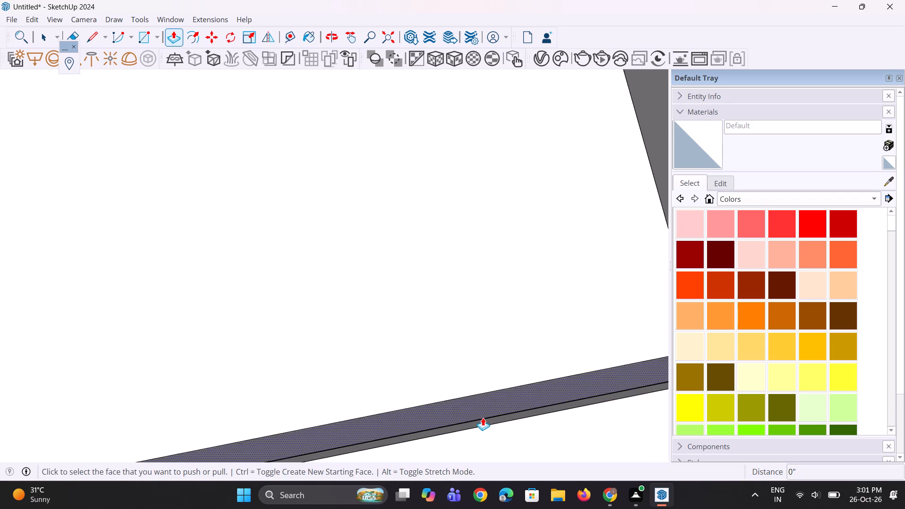
{"action": "scroll", "coordinate": [483, 418], "scroll_direction": "up", "scroll_amount": 1, "text": "ctrl"}
{"action": "middle_click_drag", "start_coordinate": [477, 421], "coordinate": [476, 432]}
{"action": "double_click", "coordinate": [491, 425]}
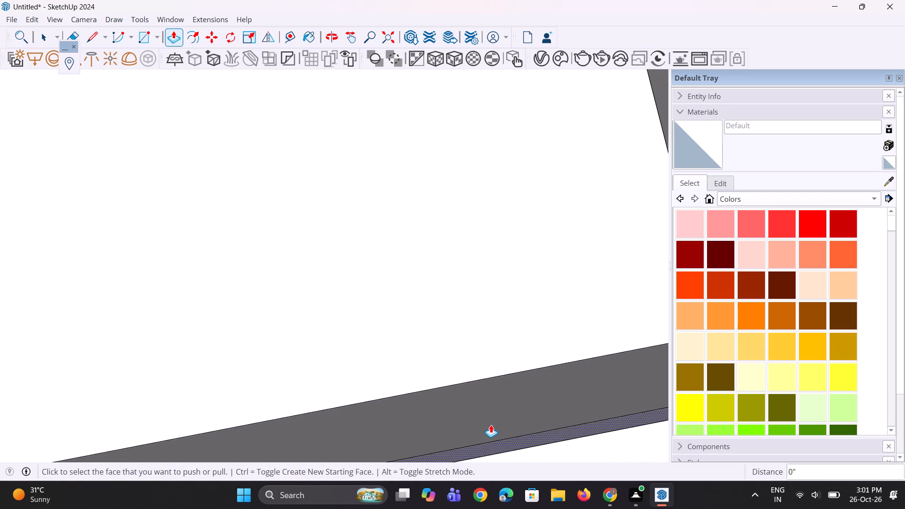
Repeat the 1 9/16" thinning Push/Pull on the inner faces of the parapet and cap on the ledge above.
{"action": "scroll", "coordinate": [478, 396], "scroll_direction": "down", "scroll_amount": 5}
{"action": "scroll", "coordinate": [460, 361], "scroll_direction": "up", "scroll_amount": 1}
{"action": "middle_click_drag", "start_coordinate": [460, 361], "coordinate": [406, 218]}
{"action": "scroll", "coordinate": [414, 287], "scroll_direction": "down", "scroll_amount": 6}
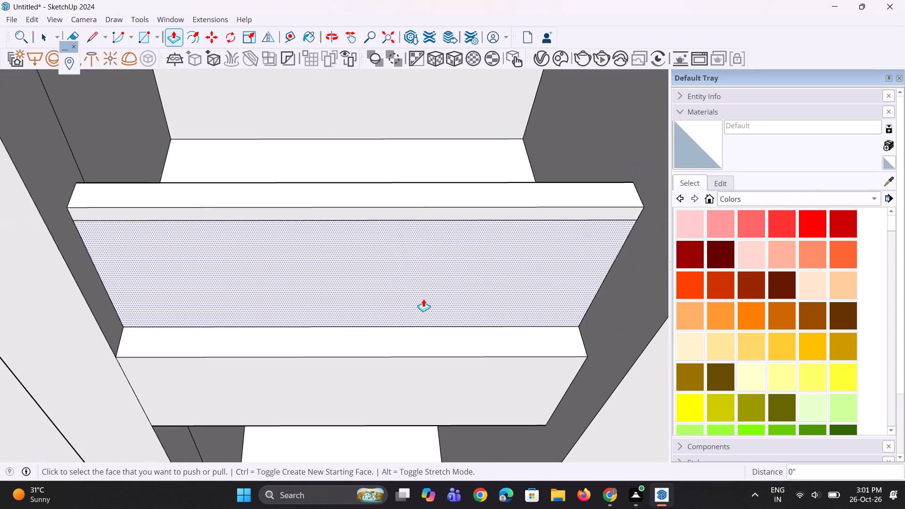
{"action": "scroll", "coordinate": [423, 299], "scroll_direction": "down", "scroll_amount": 5}
{"action": "middle_click_drag", "start_coordinate": [419, 285], "coordinate": [390, 336]}
{"action": "scroll", "coordinate": [391, 336], "scroll_direction": "down", "scroll_amount": 2}
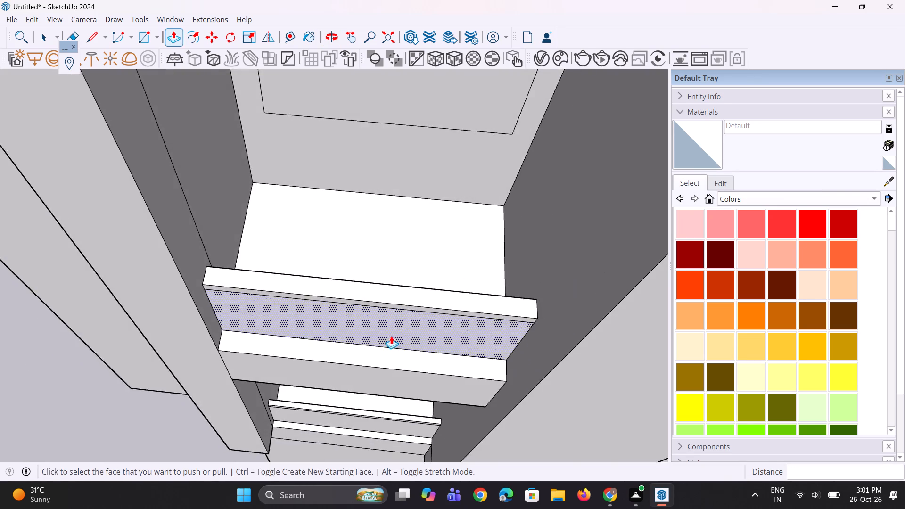
{"action": "scroll", "coordinate": [391, 336], "scroll_direction": "down", "scroll_amount": 7}
{"action": "middle_click_drag", "start_coordinate": [379, 266], "coordinate": [391, 303]}
{"action": "scroll", "coordinate": [363, 219], "scroll_direction": "up", "scroll_amount": 5}
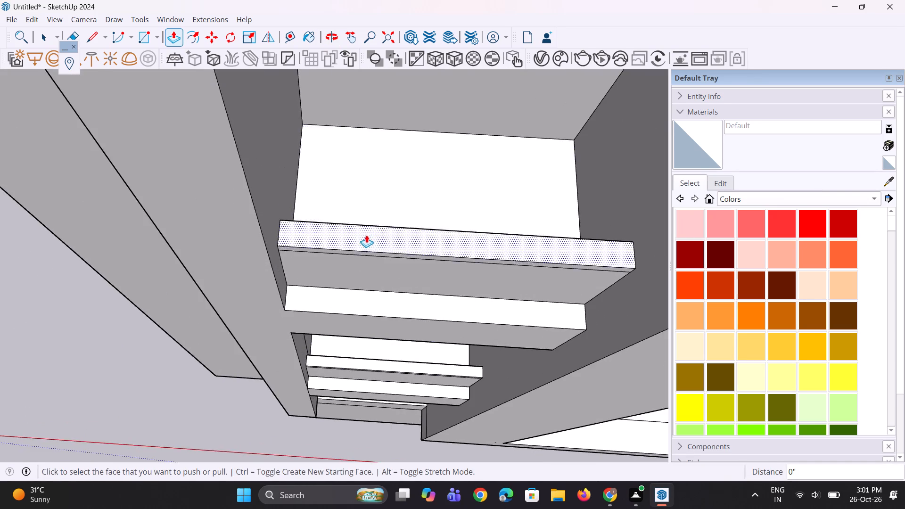
{"action": "scroll", "coordinate": [366, 235], "scroll_direction": "up", "scroll_amount": 8}
{"action": "middle_click_drag", "start_coordinate": [387, 246], "coordinate": [368, 362]}
{"action": "double_click", "coordinate": [392, 281]}
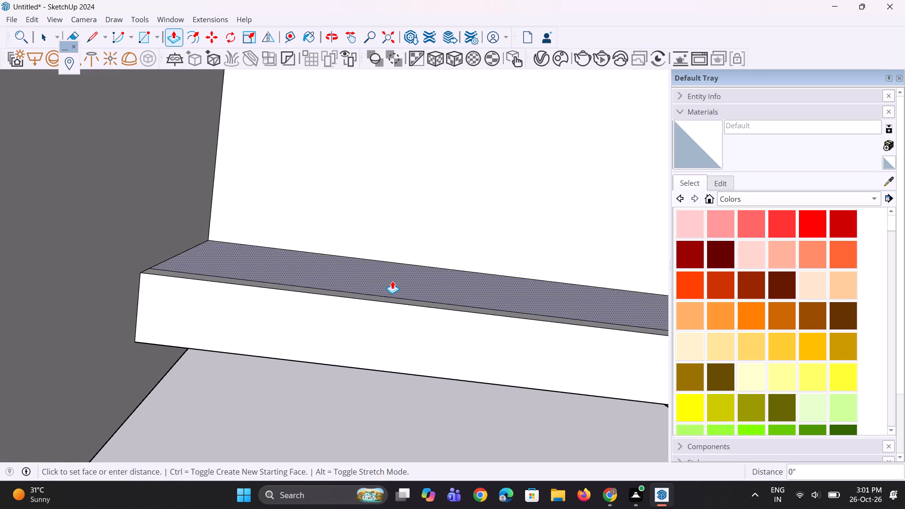
{"action": "scroll", "coordinate": [384, 298], "scroll_direction": "up", "scroll_amount": 6}
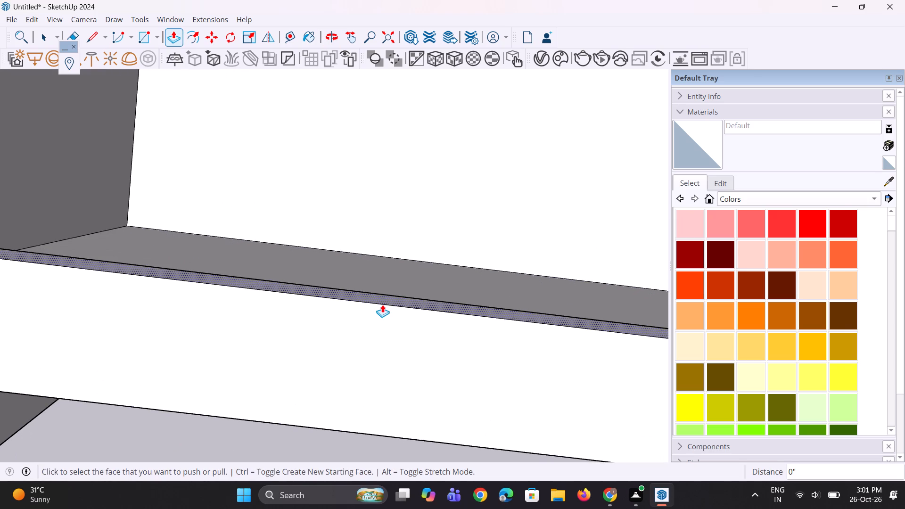
{"action": "double_click", "coordinate": [382, 304]}
Examine the corner bay's parapeted ledges and the adjoining balcony frame from outside the building.
{"action": "scroll", "coordinate": [373, 327], "scroll_direction": "down", "scroll_amount": 5}
{"action": "middle_click_drag", "start_coordinate": [374, 347], "coordinate": [428, 148]}
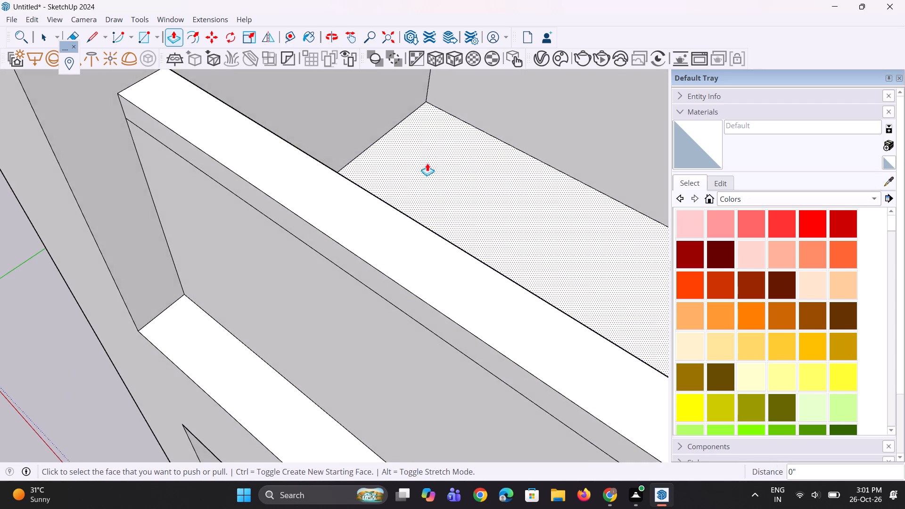
{"action": "scroll", "coordinate": [438, 180], "scroll_direction": "down", "scroll_amount": 18}
{"action": "scroll", "coordinate": [415, 324], "scroll_direction": "up", "scroll_amount": 1}
{"action": "middle_click_drag", "start_coordinate": [415, 324], "coordinate": [549, 232]}
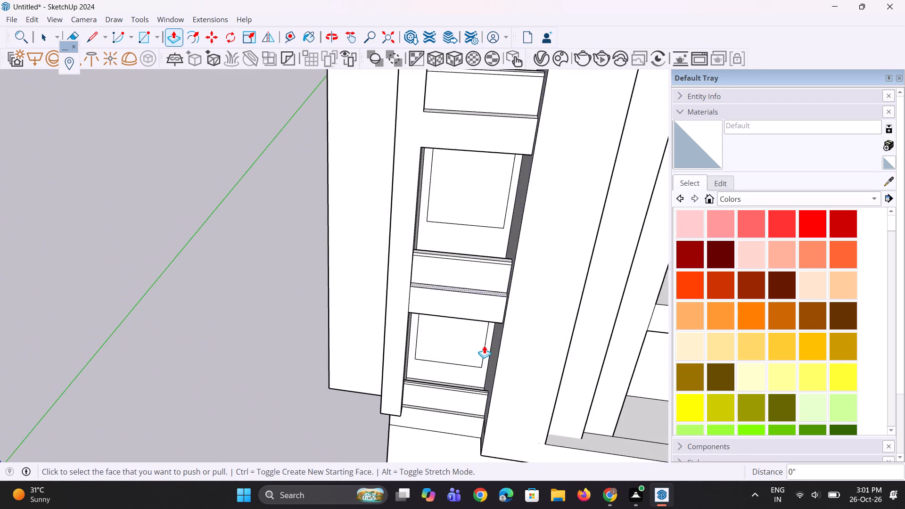
{"action": "scroll", "coordinate": [458, 395], "scroll_direction": "up", "scroll_amount": 3}
{"action": "scroll", "coordinate": [439, 369], "scroll_direction": "down", "scroll_amount": 5}
{"action": "middle_click_drag", "start_coordinate": [451, 344], "coordinate": [468, 207]}
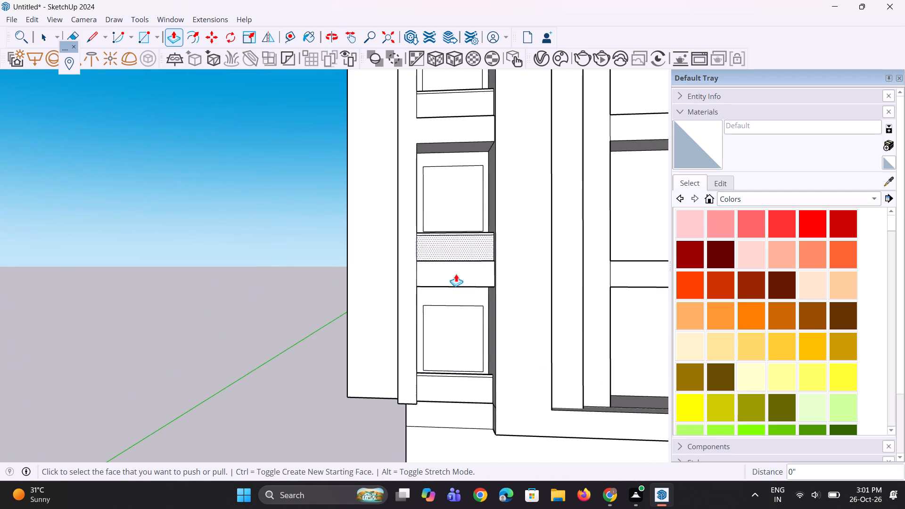
{"action": "scroll", "coordinate": [457, 336], "scroll_direction": "down", "scroll_amount": 6}
{"action": "middle_click_drag", "start_coordinate": [456, 353], "coordinate": [512, 307]}
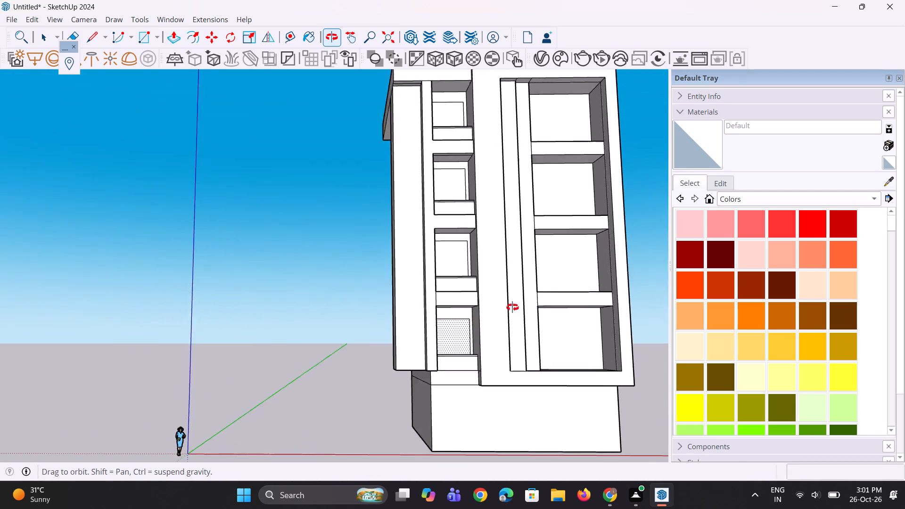
{"action": "middle_click_drag", "start_coordinate": [512, 307], "coordinate": [456, 320]}
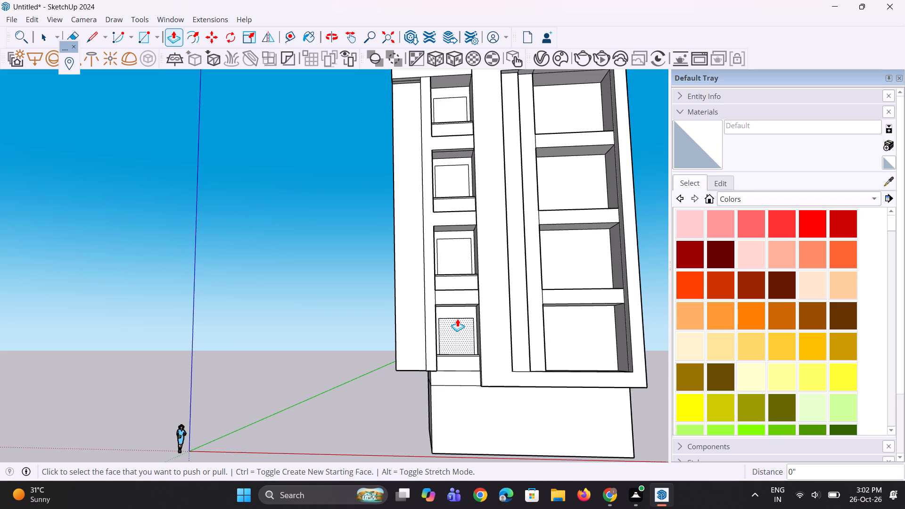
{"action": "scroll", "coordinate": [409, 272], "scroll_direction": "down", "scroll_amount": 3}
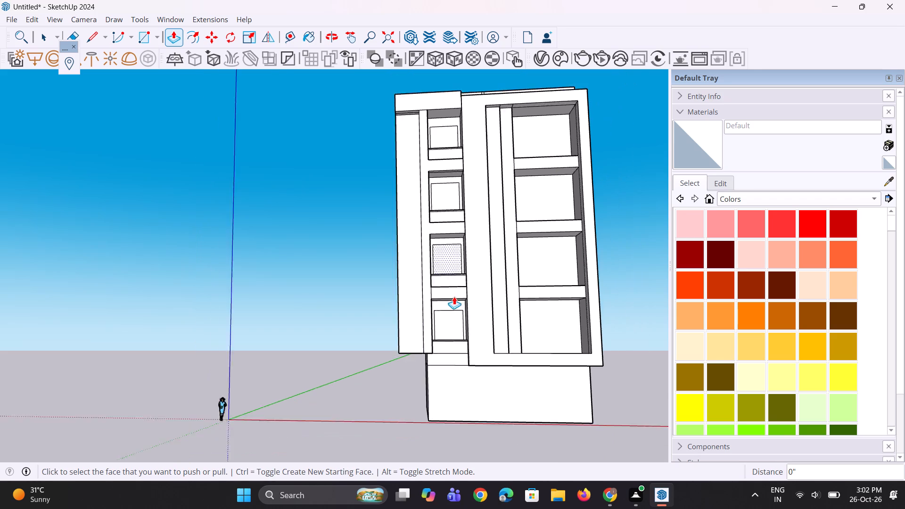
{"action": "scroll", "coordinate": [454, 296], "scroll_direction": "down", "scroll_amount": 2}
{"action": "middle_click_drag", "start_coordinate": [445, 301], "coordinate": [445, 337]}
{"action": "scroll", "coordinate": [445, 337], "scroll_direction": "up", "scroll_amount": 5}
{"action": "scroll", "coordinate": [508, 306], "scroll_direction": "up", "scroll_amount": 4}
{"action": "middle_click_drag", "start_coordinate": [553, 341], "coordinate": [535, 399]}
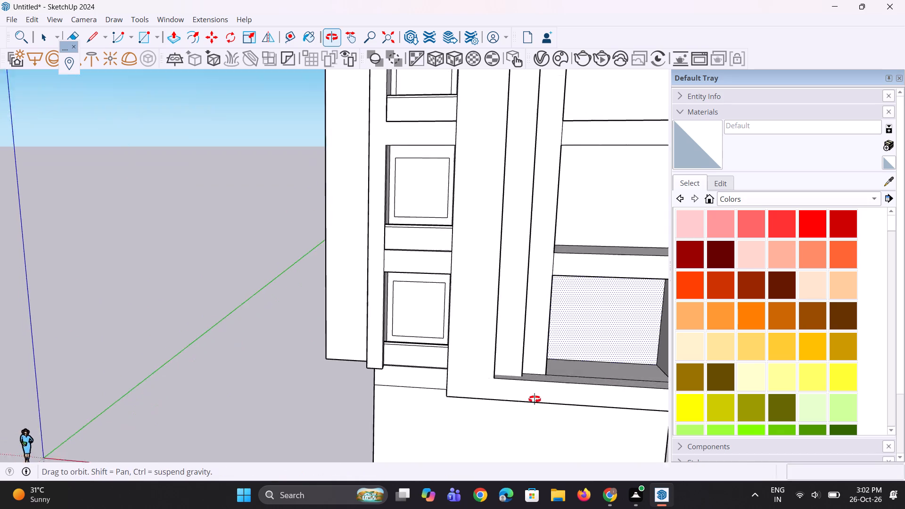
Examine the corner bay's lower ledges and the base band beside the balcony frame.
{"action": "middle_click_drag", "start_coordinate": [535, 399], "coordinate": [533, 400]}
{"action": "scroll", "coordinate": [532, 400], "scroll_direction": "up", "scroll_amount": 1}
{"action": "scroll", "coordinate": [398, 353], "scroll_direction": "down", "scroll_amount": 6}
{"action": "middle_click_drag", "start_coordinate": [404, 344], "coordinate": [437, 360]}
{"action": "scroll", "coordinate": [409, 343], "scroll_direction": "up", "scroll_amount": 7}
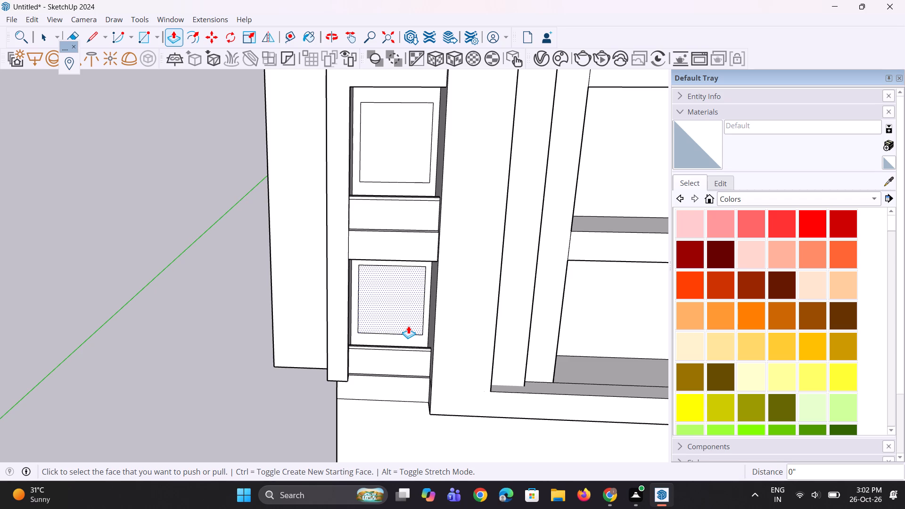
{"action": "scroll", "coordinate": [409, 298], "scroll_direction": "down", "scroll_amount": 4}
{"action": "middle_click_drag", "start_coordinate": [369, 359], "coordinate": [395, 309]}
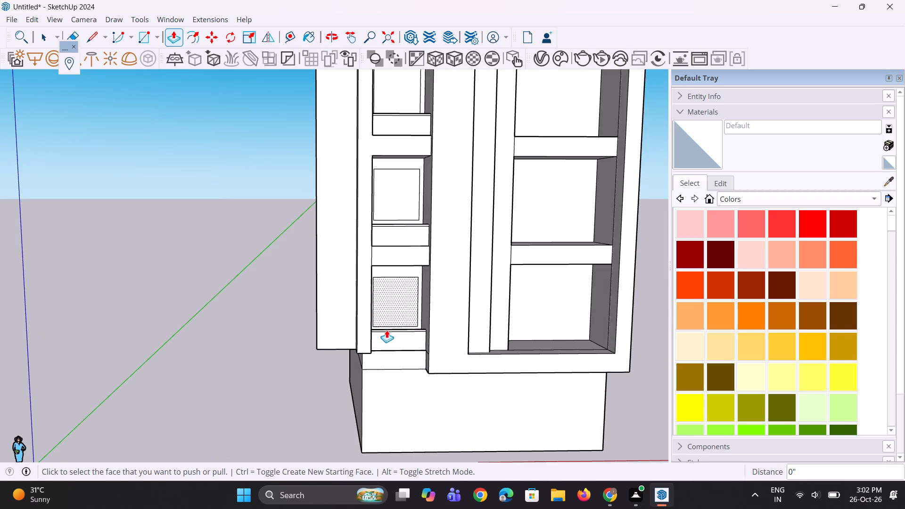
{"action": "scroll", "coordinate": [337, 414], "scroll_direction": "down", "scroll_amount": 4}
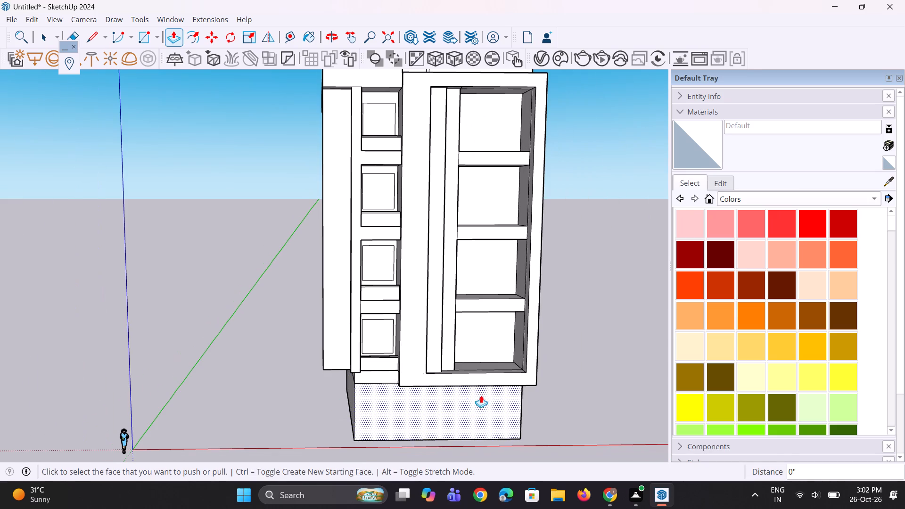
Extrude the lowest band's side face outward past the side-wall column in successive pulls of 11 1/8", 6' 4 15/16" and about 4' 1".
{"action": "middle_click_drag", "start_coordinate": [477, 394], "coordinate": [477, 387]}
{"action": "scroll", "coordinate": [387, 362], "scroll_direction": "up", "scroll_amount": 3}
{"action": "scroll", "coordinate": [349, 378], "scroll_direction": "up", "scroll_amount": 4}
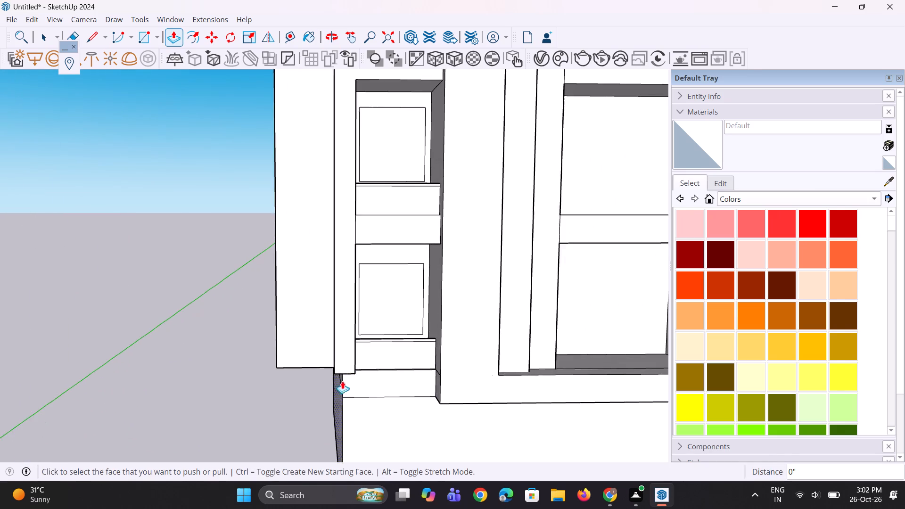
{"action": "middle_click_drag", "start_coordinate": [345, 380], "coordinate": [427, 369]}
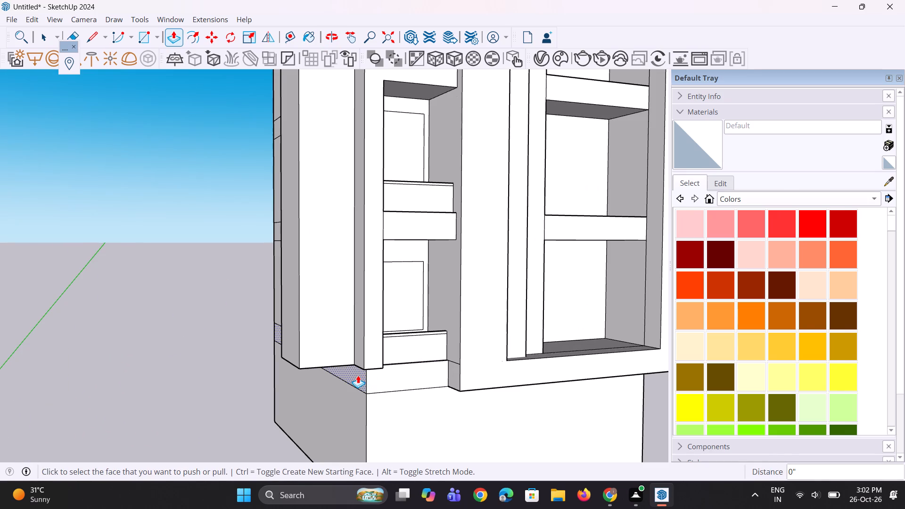
{"action": "left_click", "coordinate": [358, 375]}
{"action": "left_click", "coordinate": [265, 384]}
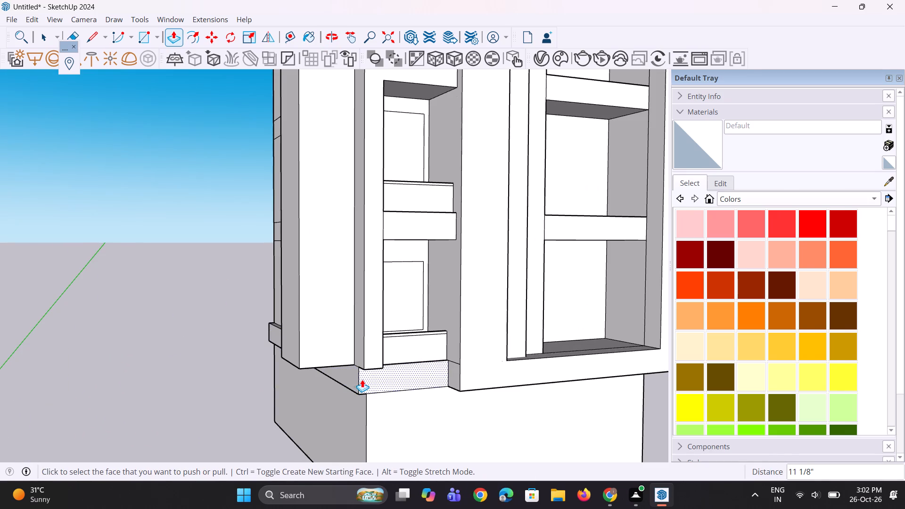
{"action": "left_click", "coordinate": [350, 375]}
{"action": "left_click", "coordinate": [211, 383]}
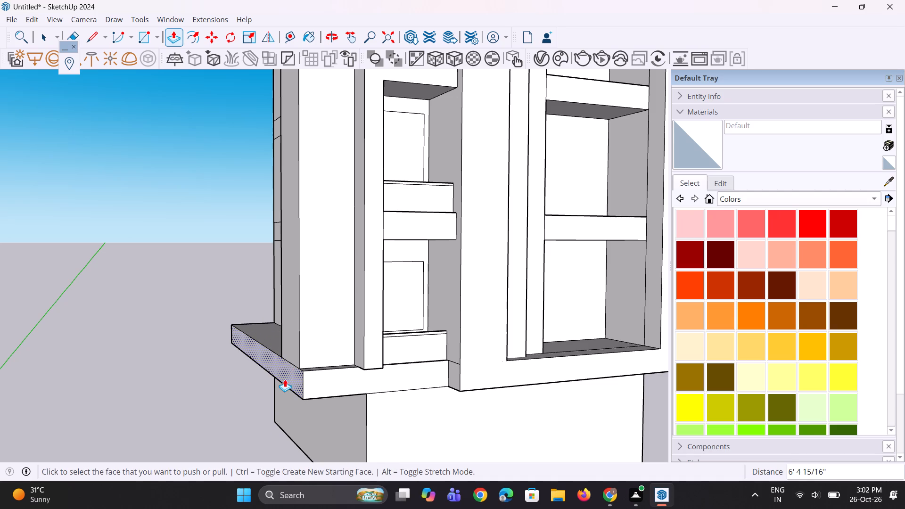
{"action": "left_click", "coordinate": [285, 379]}
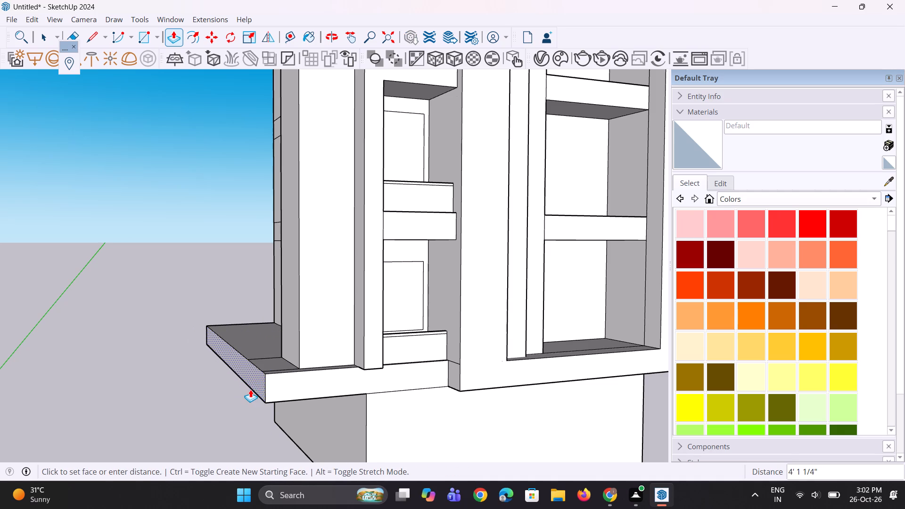
{"action": "left_click", "coordinate": [250, 389]}
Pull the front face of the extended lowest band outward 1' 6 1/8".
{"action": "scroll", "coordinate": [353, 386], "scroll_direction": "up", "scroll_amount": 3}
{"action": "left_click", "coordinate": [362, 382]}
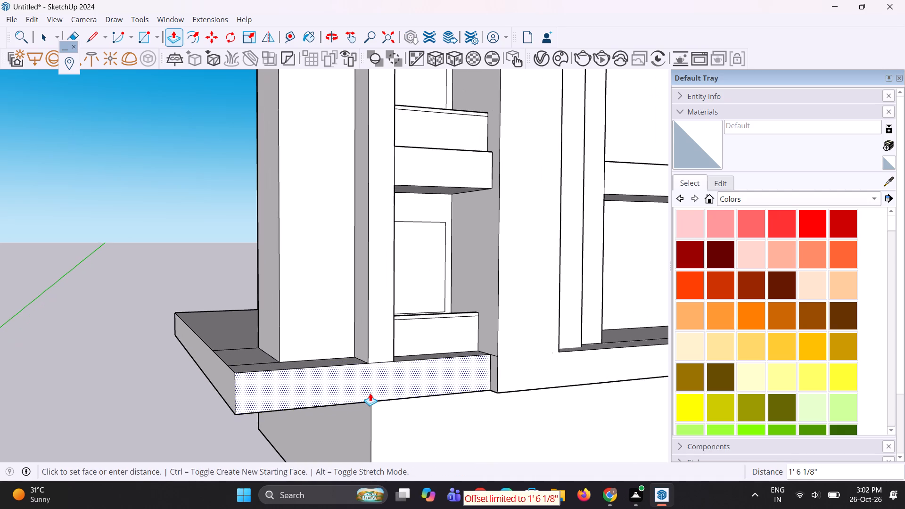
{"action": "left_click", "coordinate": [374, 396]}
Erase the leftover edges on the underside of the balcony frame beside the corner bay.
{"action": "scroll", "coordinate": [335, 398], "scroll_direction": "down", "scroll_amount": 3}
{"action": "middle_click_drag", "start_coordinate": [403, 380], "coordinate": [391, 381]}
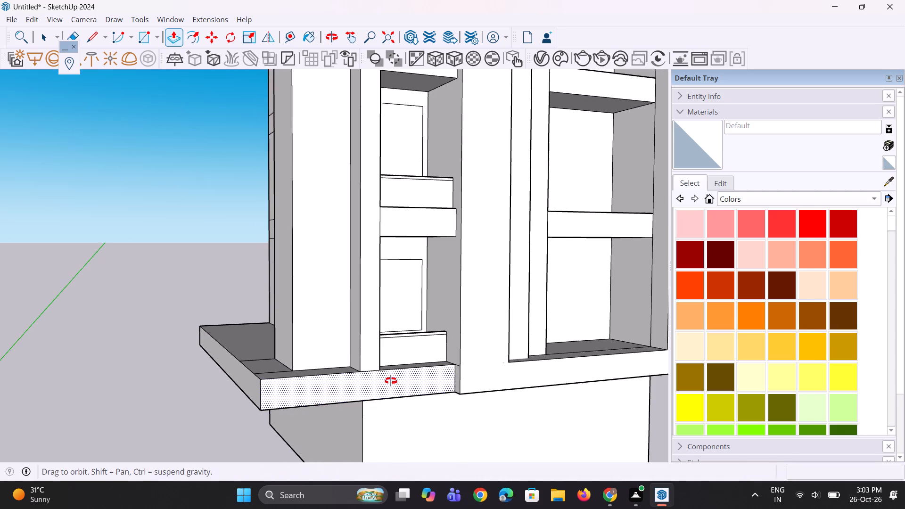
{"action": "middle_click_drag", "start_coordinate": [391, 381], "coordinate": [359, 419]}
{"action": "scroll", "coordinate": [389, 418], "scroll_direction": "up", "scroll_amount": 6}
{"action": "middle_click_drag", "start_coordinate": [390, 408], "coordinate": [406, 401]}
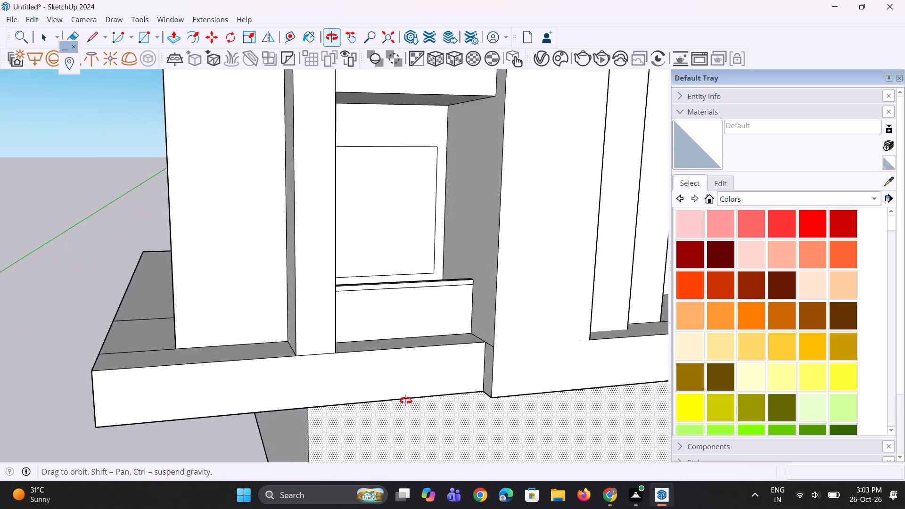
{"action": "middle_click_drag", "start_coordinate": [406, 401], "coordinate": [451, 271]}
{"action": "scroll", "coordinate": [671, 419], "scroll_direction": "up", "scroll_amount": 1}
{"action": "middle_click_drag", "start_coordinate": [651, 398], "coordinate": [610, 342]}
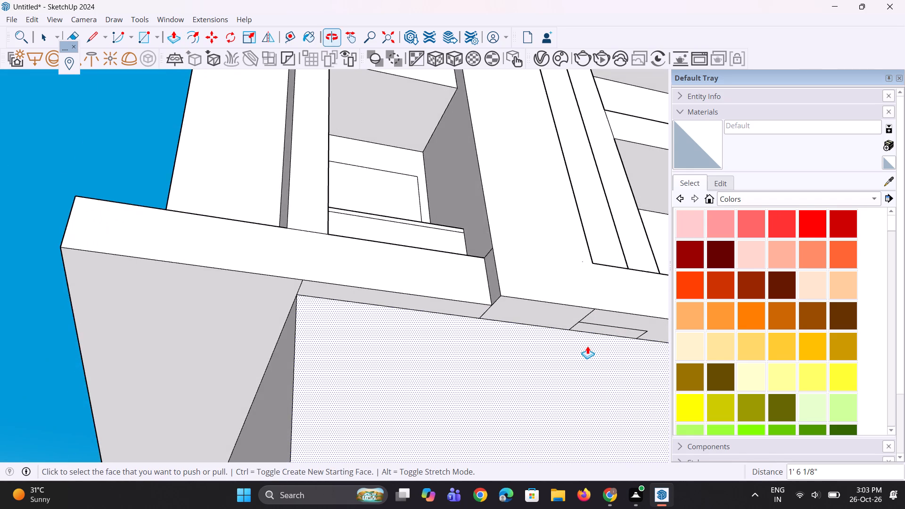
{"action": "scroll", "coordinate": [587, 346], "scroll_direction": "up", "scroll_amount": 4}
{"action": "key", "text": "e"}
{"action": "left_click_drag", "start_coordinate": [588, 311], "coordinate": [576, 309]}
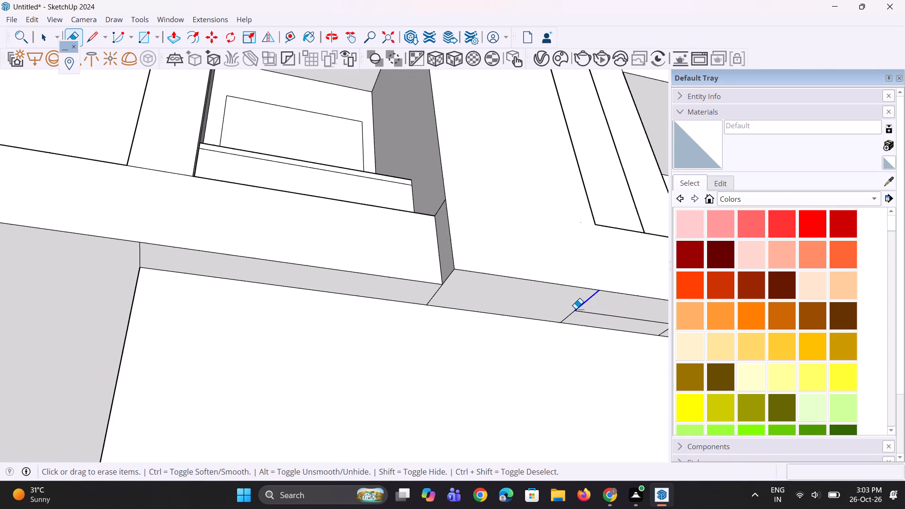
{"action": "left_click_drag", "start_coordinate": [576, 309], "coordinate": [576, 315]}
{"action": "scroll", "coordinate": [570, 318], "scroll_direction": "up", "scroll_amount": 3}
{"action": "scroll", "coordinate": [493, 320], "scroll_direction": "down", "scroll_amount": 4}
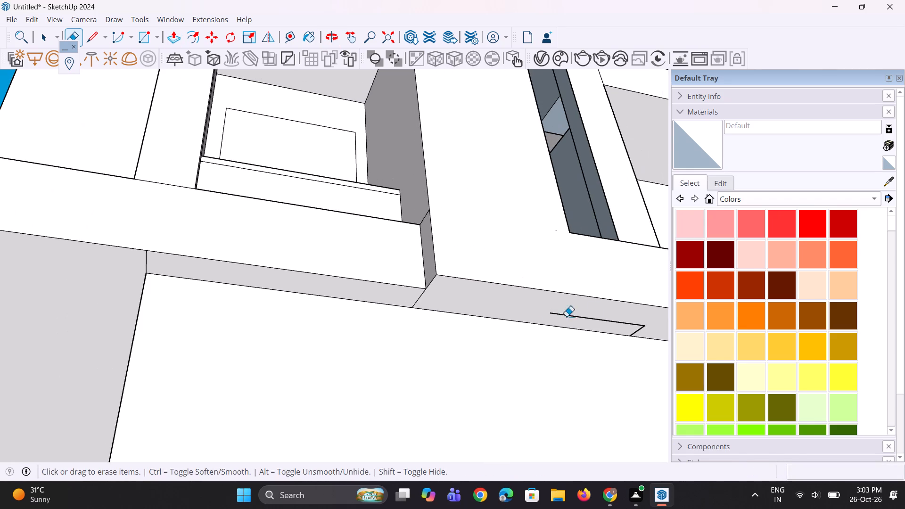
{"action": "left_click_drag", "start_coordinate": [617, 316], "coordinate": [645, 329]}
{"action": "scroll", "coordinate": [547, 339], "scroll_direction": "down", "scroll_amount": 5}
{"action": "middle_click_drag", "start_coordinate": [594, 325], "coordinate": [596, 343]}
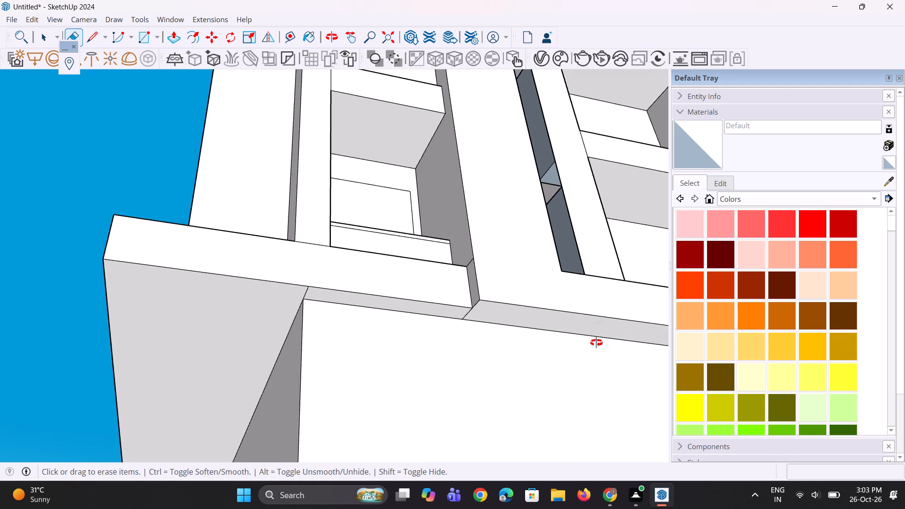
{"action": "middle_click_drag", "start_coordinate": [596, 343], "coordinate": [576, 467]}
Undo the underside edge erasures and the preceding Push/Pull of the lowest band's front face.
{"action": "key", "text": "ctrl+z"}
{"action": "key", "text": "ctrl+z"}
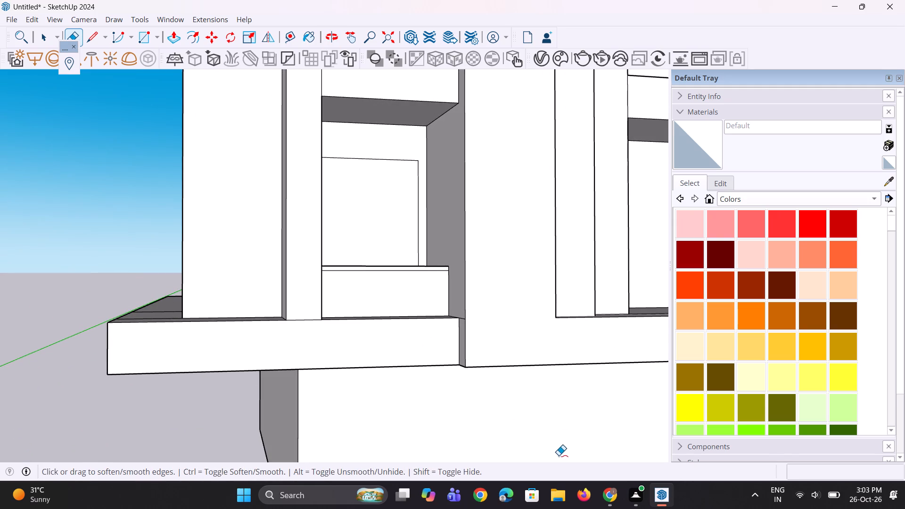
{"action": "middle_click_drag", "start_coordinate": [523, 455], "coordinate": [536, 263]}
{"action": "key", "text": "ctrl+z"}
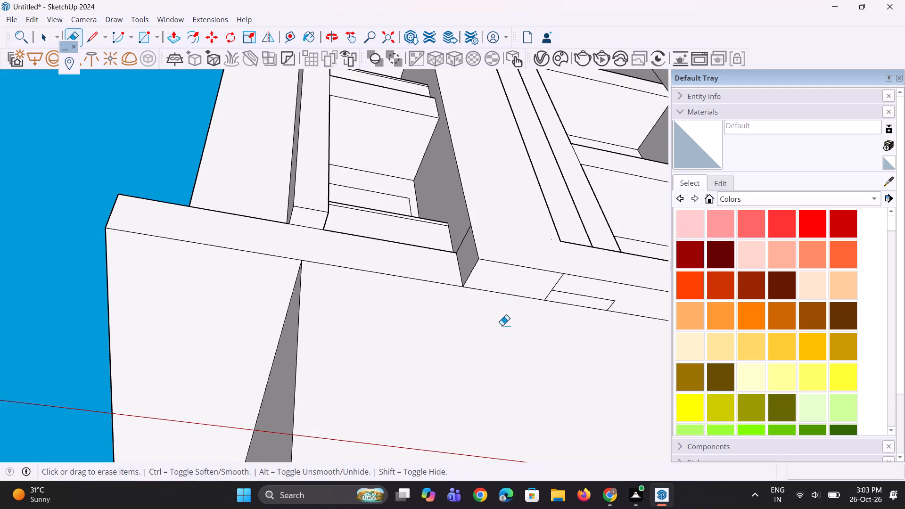
Pull the lowest band's front face outward 1' 6 1/8", plus a further 1' 1/2" flush with the balcony frame.
{"action": "middle_click_drag", "start_coordinate": [452, 281], "coordinate": [425, 436]}
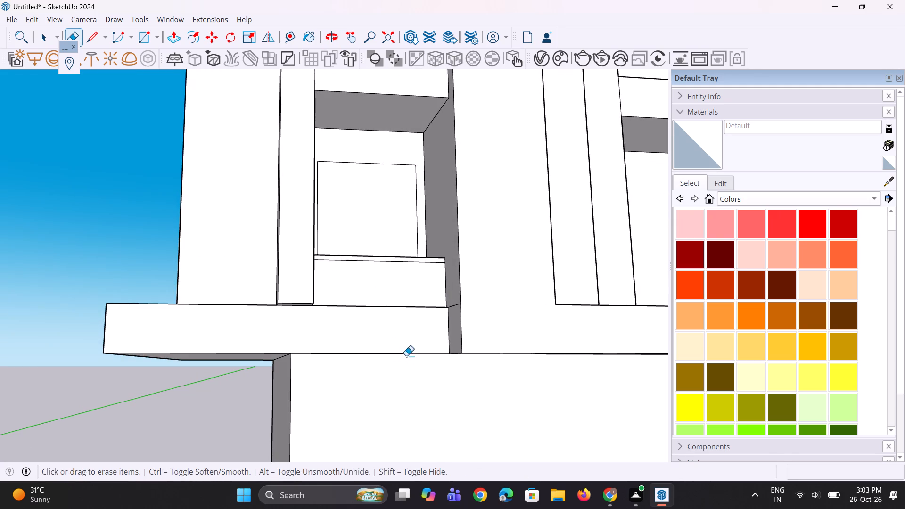
{"action": "key", "text": "p"}
{"action": "left_click", "coordinate": [410, 346]}
{"action": "left_click", "coordinate": [471, 335]}
{"action": "left_click", "coordinate": [341, 334]}
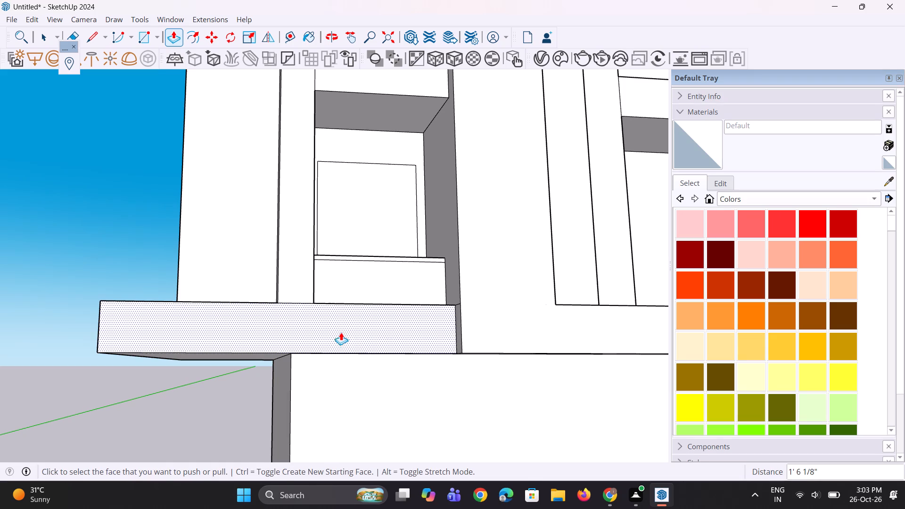
{"action": "left_click", "coordinate": [452, 328]}
Push the lowest band's front face back 5 5/16" behind the balcony frame's face.
{"action": "scroll", "coordinate": [353, 210], "scroll_direction": "down", "scroll_amount": 5}
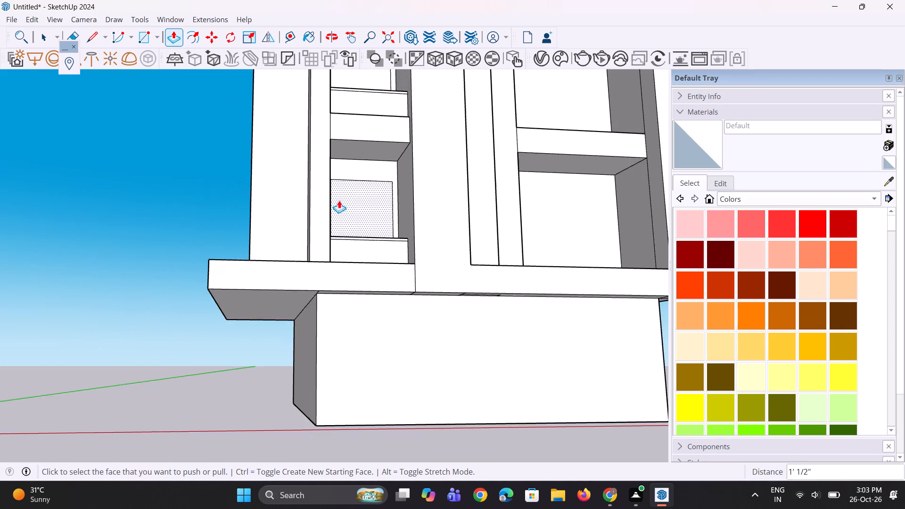
{"action": "scroll", "coordinate": [339, 200], "scroll_direction": "down", "scroll_amount": 5}
{"action": "middle_click_drag", "start_coordinate": [254, 252], "coordinate": [383, 482]}
{"action": "scroll", "coordinate": [378, 300], "scroll_direction": "up", "scroll_amount": 7}
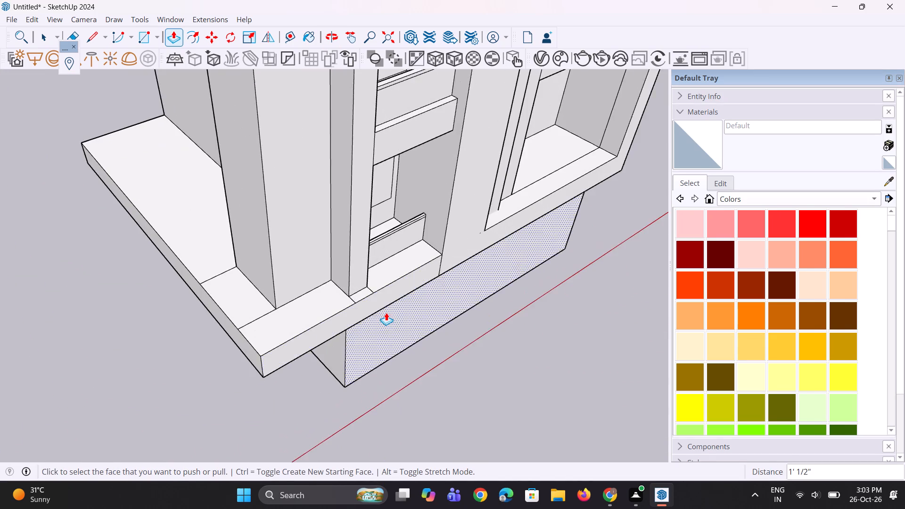
{"action": "scroll", "coordinate": [386, 312], "scroll_direction": "up", "scroll_amount": 2}
{"action": "left_click", "coordinate": [387, 289]}
{"action": "left_click", "coordinate": [387, 281]}
Erase the leftover short edges on the balcony frame's side and on the ledge top around the corner bay column's foot.
{"action": "scroll", "coordinate": [329, 268], "scroll_direction": "up", "scroll_amount": 3}
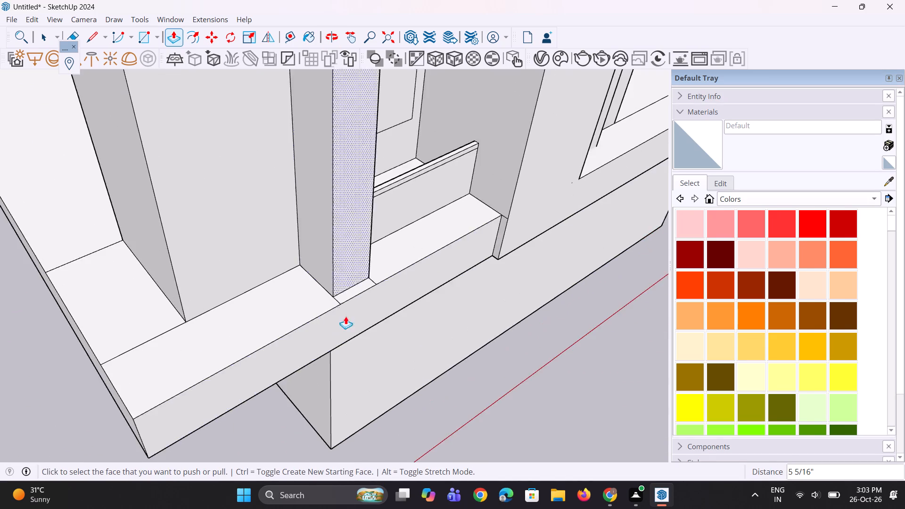
{"action": "scroll", "coordinate": [346, 316], "scroll_direction": "up", "scroll_amount": 3}
{"action": "scroll", "coordinate": [494, 231], "scroll_direction": "up", "scroll_amount": 3}
{"action": "scroll", "coordinate": [584, 169], "scroll_direction": "up", "scroll_amount": 7}
{"action": "key", "text": "e"}
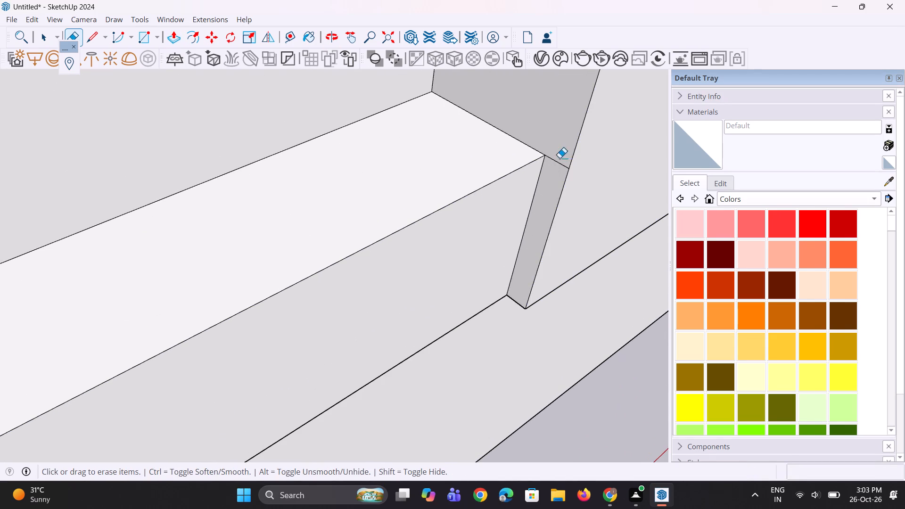
{"action": "left_click_drag", "start_coordinate": [558, 165], "coordinate": [561, 171]}
{"action": "scroll", "coordinate": [398, 250], "scroll_direction": "down", "scroll_amount": 10}
{"action": "middle_click_drag", "start_coordinate": [379, 279], "coordinate": [371, 246]}
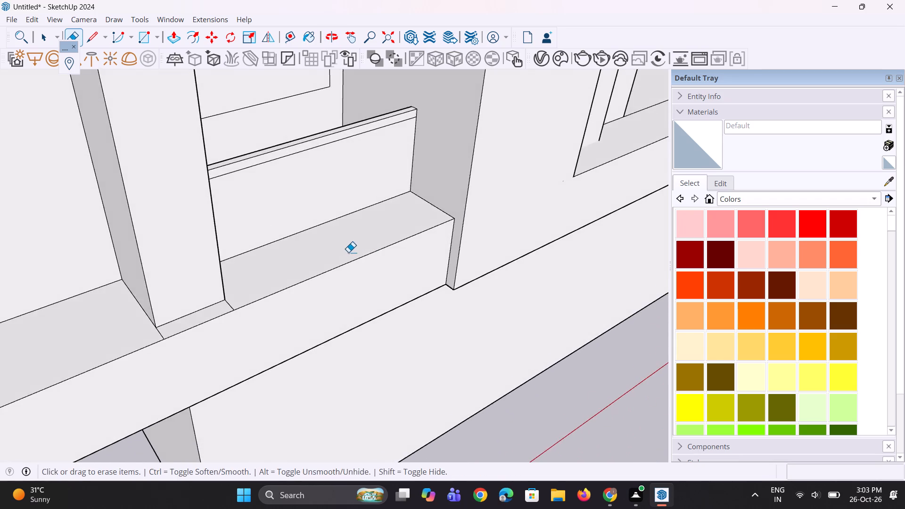
{"action": "scroll", "coordinate": [344, 257], "scroll_direction": "down", "scroll_amount": 5}
{"action": "scroll", "coordinate": [281, 271], "scroll_direction": "up", "scroll_amount": 11}
{"action": "left_click_drag", "start_coordinate": [272, 296], "coordinate": [247, 312]}
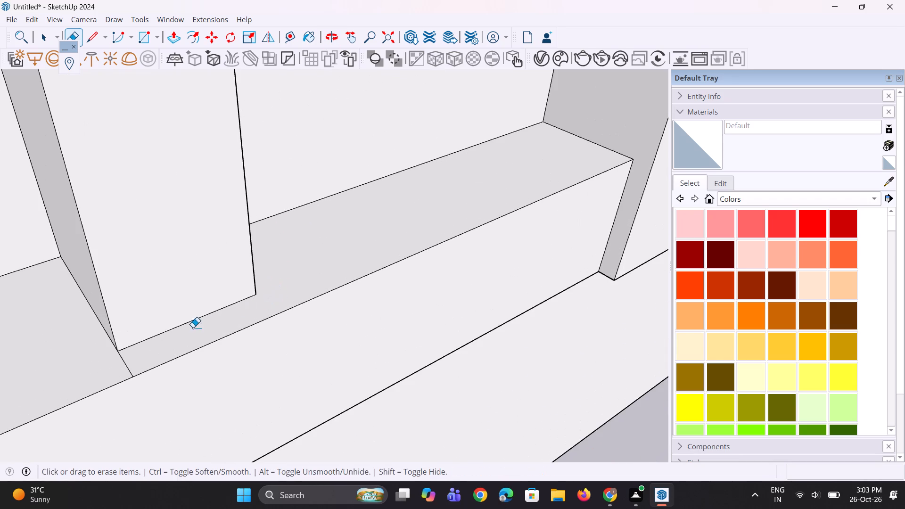
{"action": "left_click_drag", "start_coordinate": [152, 366], "coordinate": [135, 383]}
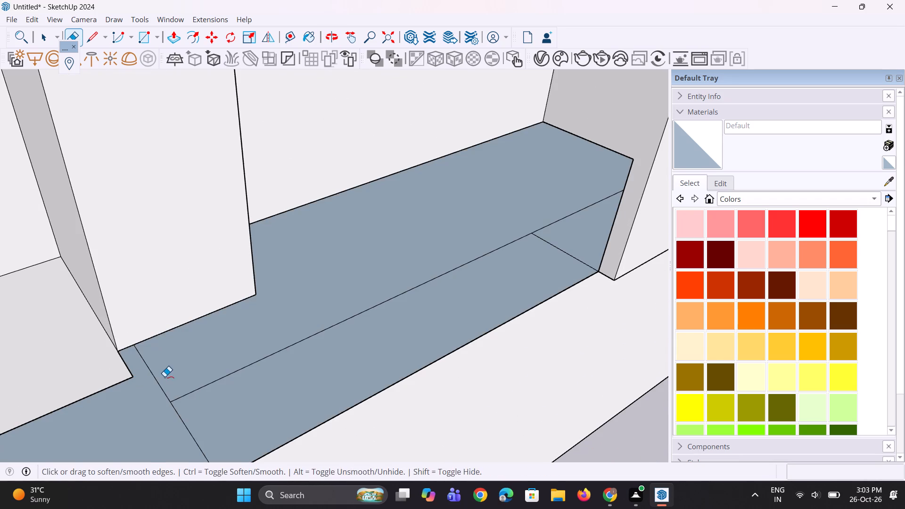
{"action": "key", "text": "ctrl+z"}
{"action": "left_click", "coordinate": [127, 366]}
{"action": "scroll", "coordinate": [280, 371], "scroll_direction": "down", "scroll_amount": 12}
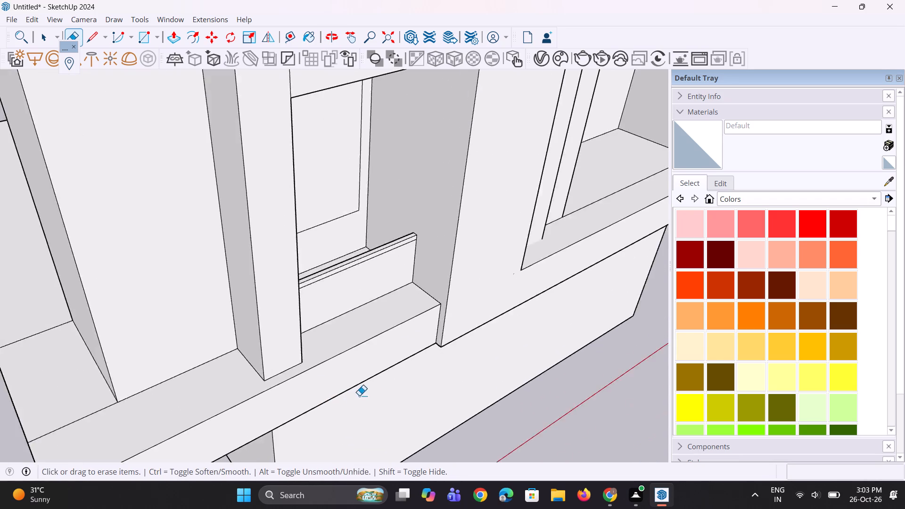
Examine the widened base ledge from the corner and from farther away against the whole building.
{"action": "scroll", "coordinate": [361, 394], "scroll_direction": "up", "scroll_amount": 2}
{"action": "middle_click_drag", "start_coordinate": [360, 392], "coordinate": [342, 337]}
{"action": "scroll", "coordinate": [370, 358], "scroll_direction": "down", "scroll_amount": 6}
{"action": "scroll", "coordinate": [418, 372], "scroll_direction": "up", "scroll_amount": 1}
{"action": "middle_click_drag", "start_coordinate": [408, 369], "coordinate": [374, 317]}
{"action": "scroll", "coordinate": [370, 326], "scroll_direction": "down", "scroll_amount": 11}
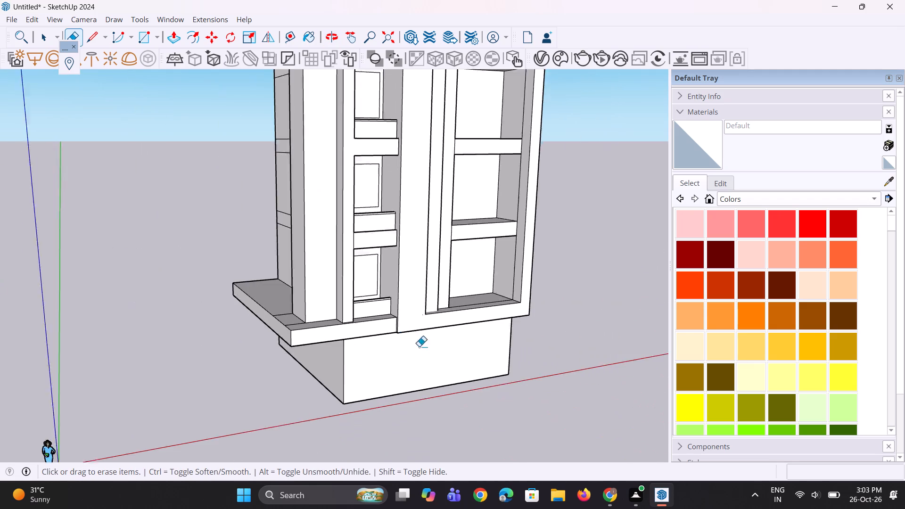
{"action": "middle_click_drag", "start_coordinate": [447, 354], "coordinate": [386, 384]}
{"action": "scroll", "coordinate": [472, 432], "scroll_direction": "down", "scroll_amount": 8}
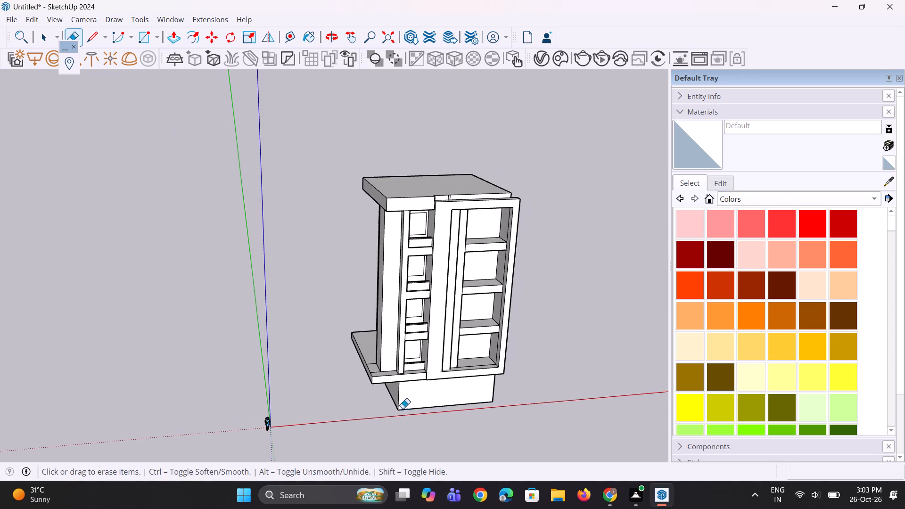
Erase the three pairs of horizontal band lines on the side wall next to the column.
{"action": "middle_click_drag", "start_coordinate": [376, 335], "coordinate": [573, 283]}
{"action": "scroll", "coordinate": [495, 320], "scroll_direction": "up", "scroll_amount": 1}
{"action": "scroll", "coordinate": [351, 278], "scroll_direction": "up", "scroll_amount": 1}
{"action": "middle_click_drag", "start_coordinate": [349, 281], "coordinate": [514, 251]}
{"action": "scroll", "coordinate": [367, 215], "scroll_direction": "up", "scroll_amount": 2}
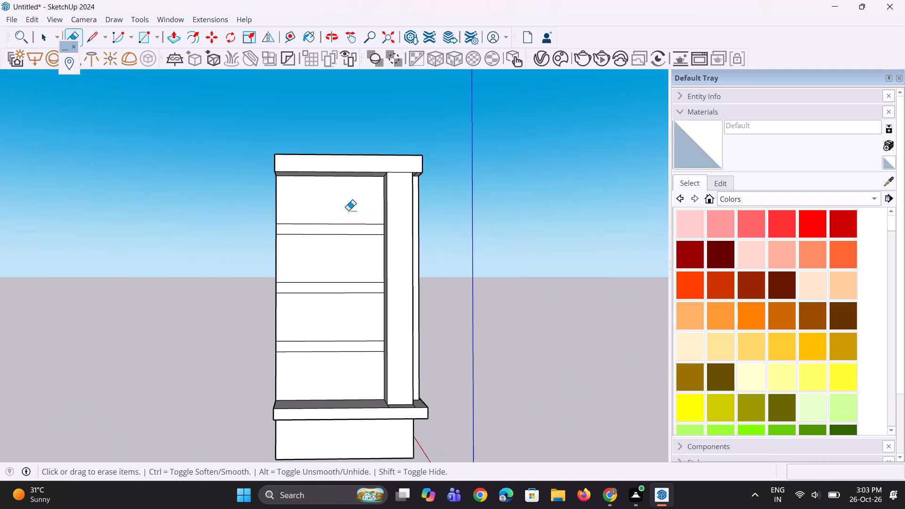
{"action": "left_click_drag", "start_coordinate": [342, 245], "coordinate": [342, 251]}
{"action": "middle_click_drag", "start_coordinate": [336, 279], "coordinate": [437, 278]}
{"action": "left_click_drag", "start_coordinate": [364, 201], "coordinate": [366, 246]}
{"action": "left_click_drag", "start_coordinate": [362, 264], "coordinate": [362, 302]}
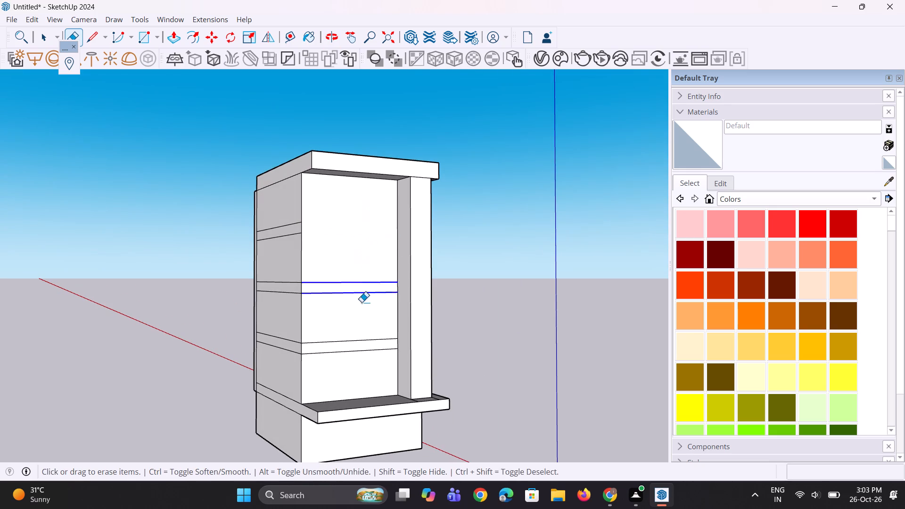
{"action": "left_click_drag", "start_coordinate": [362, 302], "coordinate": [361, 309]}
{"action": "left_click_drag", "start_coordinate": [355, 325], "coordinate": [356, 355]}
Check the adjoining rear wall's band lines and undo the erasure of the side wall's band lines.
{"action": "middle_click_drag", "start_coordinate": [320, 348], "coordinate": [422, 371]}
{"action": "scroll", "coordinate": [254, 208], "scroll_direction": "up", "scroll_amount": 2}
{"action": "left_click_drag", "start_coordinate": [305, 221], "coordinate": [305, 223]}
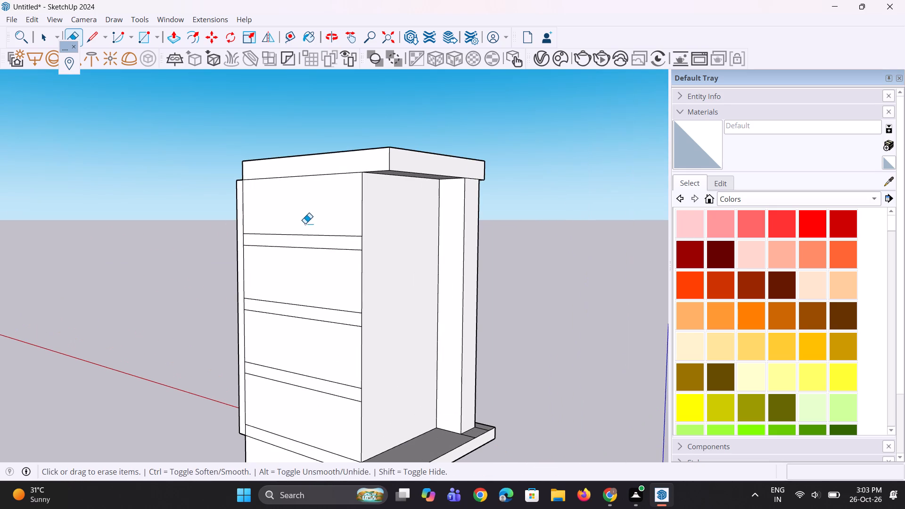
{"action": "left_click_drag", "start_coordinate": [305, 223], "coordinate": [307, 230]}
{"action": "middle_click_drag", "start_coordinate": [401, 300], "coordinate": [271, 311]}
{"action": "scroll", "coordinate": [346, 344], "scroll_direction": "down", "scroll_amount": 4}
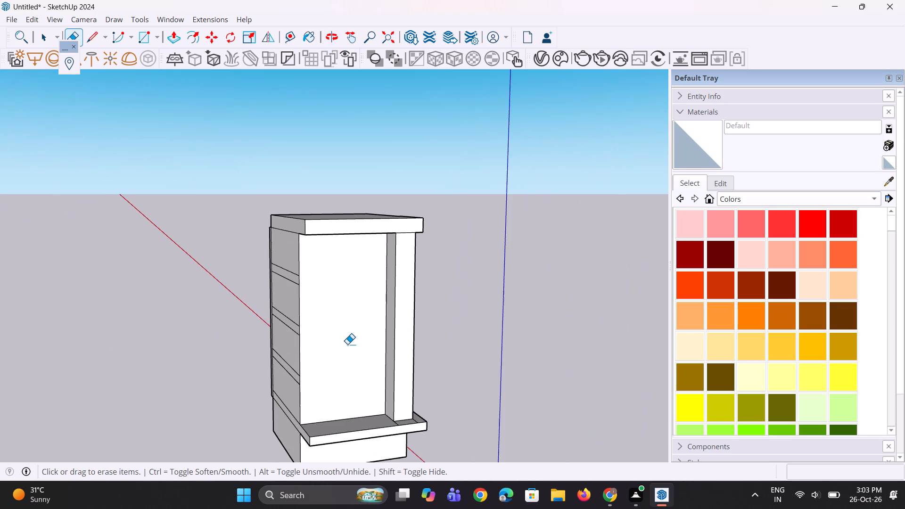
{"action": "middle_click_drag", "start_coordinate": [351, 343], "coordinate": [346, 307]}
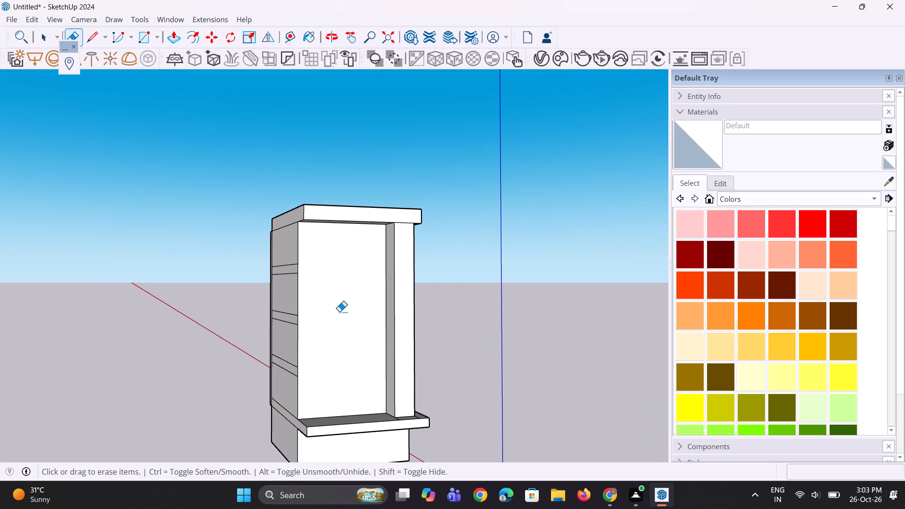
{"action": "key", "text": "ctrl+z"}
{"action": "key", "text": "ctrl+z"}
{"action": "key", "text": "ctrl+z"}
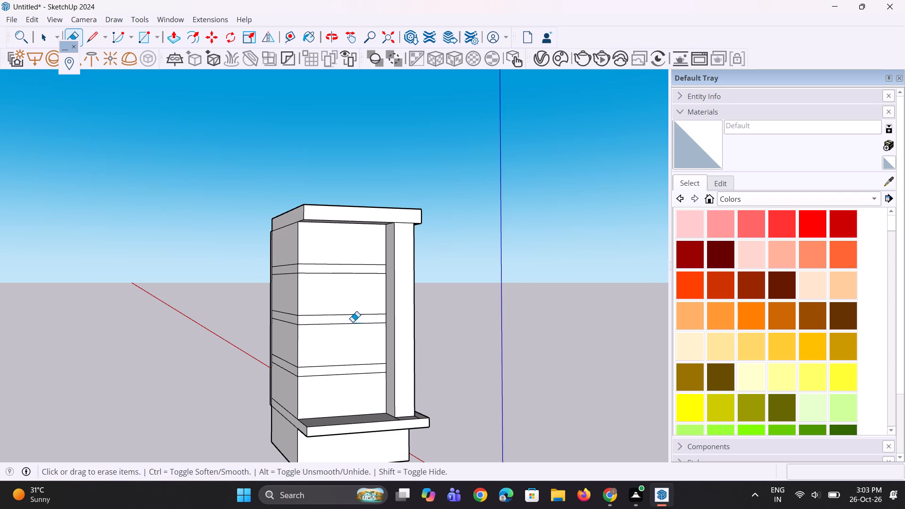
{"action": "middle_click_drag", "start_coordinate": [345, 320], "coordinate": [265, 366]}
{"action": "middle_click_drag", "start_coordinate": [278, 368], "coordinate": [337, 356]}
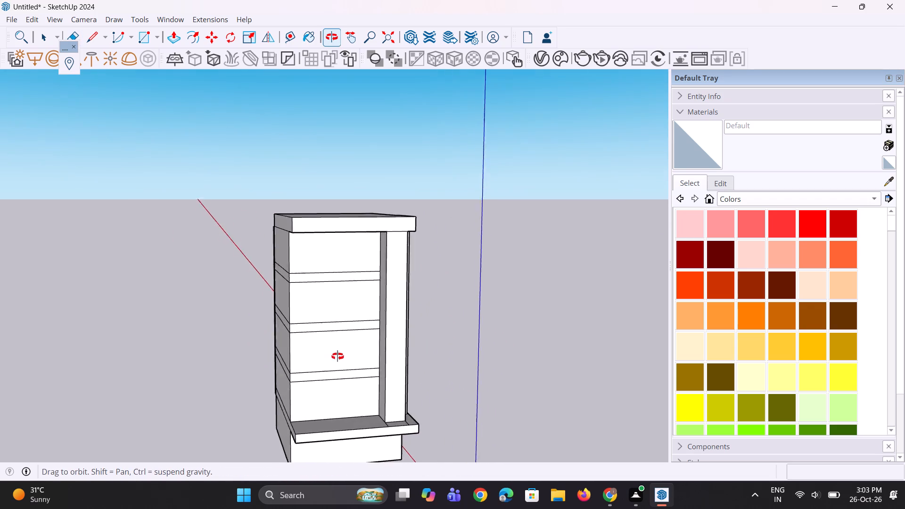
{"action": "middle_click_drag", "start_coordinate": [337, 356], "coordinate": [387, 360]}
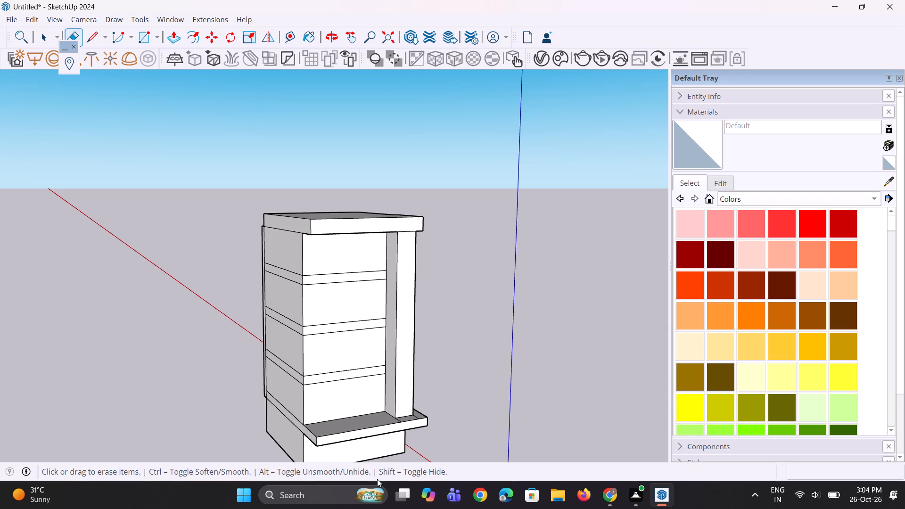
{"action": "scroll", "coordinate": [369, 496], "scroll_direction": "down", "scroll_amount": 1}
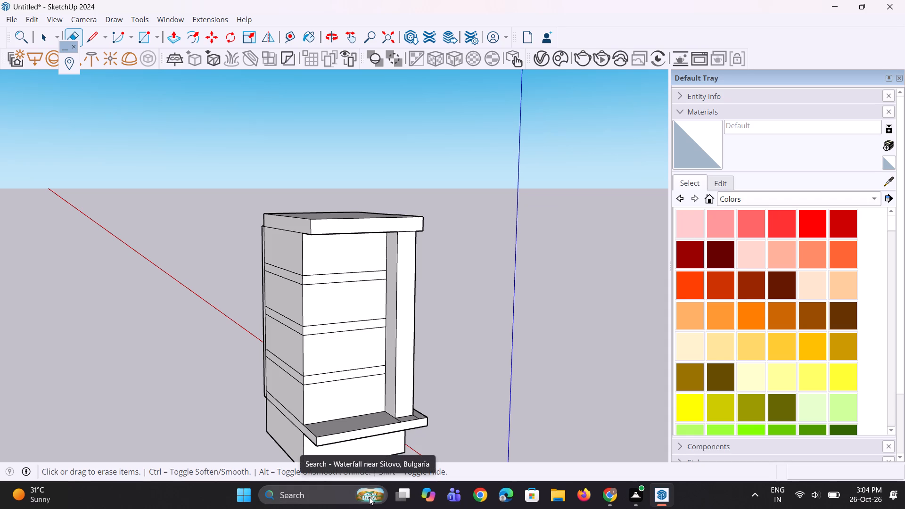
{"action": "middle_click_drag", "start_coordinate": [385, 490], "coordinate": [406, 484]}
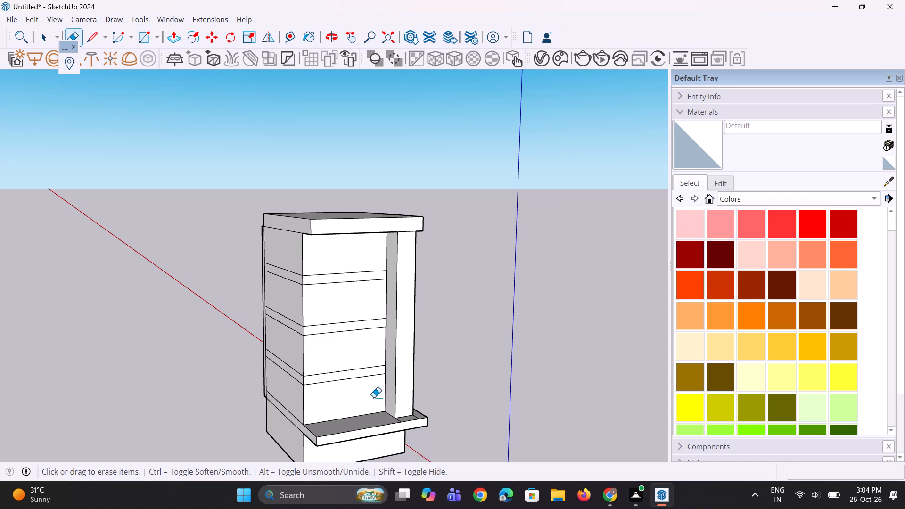
Copy the side wall's four vertical edges beside the column to the far wall corner, dividing the span into three equal bays.
{"action": "key", "text": "space"}
{"action": "key", "text": "space"}
{"action": "key", "text": "space"}
{"action": "scroll", "coordinate": [390, 335], "scroll_direction": "up", "scroll_amount": 2}
{"action": "left_click", "coordinate": [386, 250]}
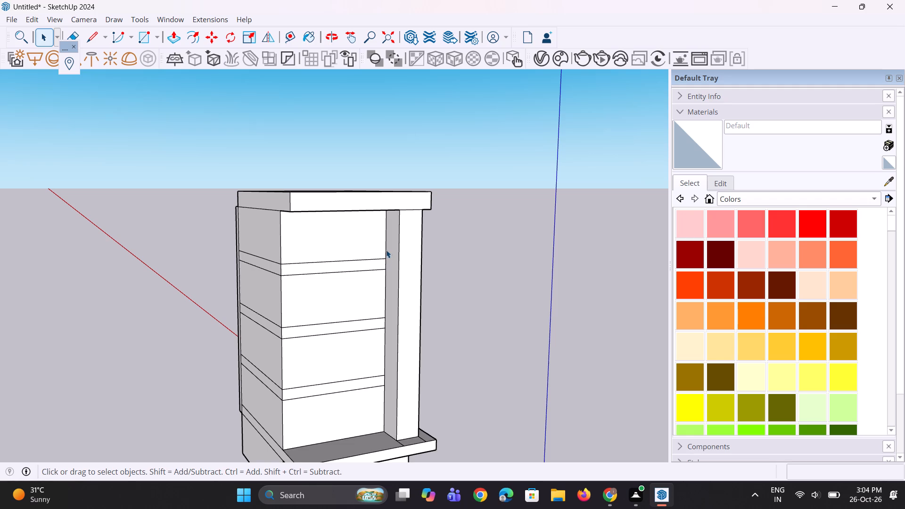
{"action": "scroll", "coordinate": [383, 305], "scroll_direction": "up", "scroll_amount": 2}
{"action": "left_click", "coordinate": [387, 300], "text": "ctrl"}
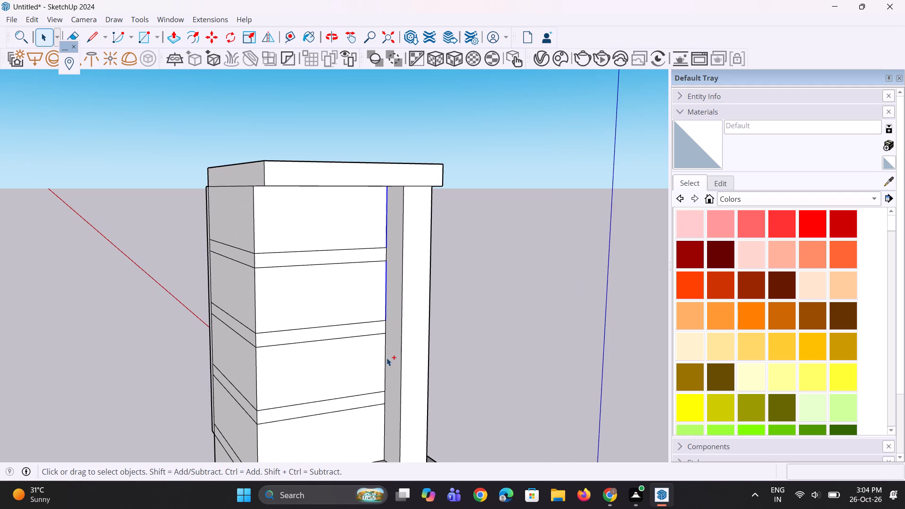
{"action": "left_click", "coordinate": [385, 359], "text": "ctrl"}
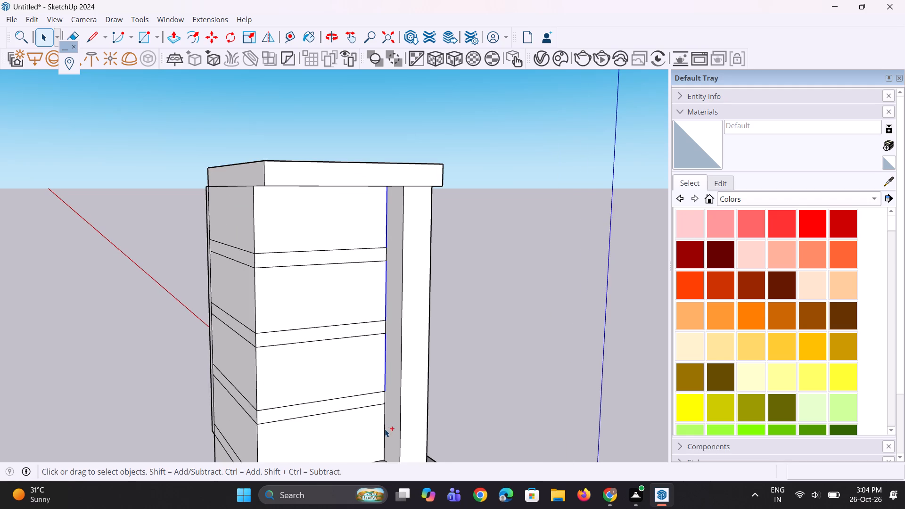
{"action": "left_click", "coordinate": [385, 429], "text": "ctrl"}
{"action": "scroll", "coordinate": [373, 298], "scroll_direction": "down", "scroll_amount": 3}
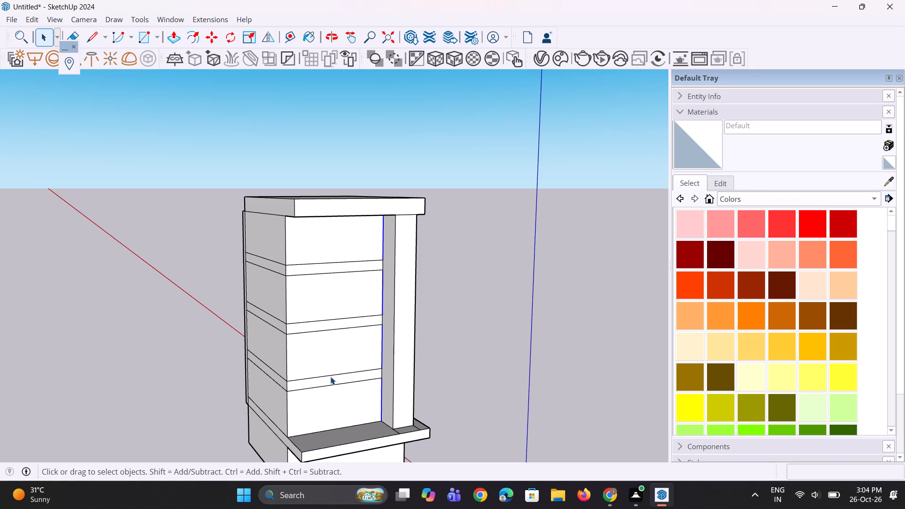
{"action": "scroll", "coordinate": [328, 378], "scroll_direction": "up", "scroll_amount": 2}
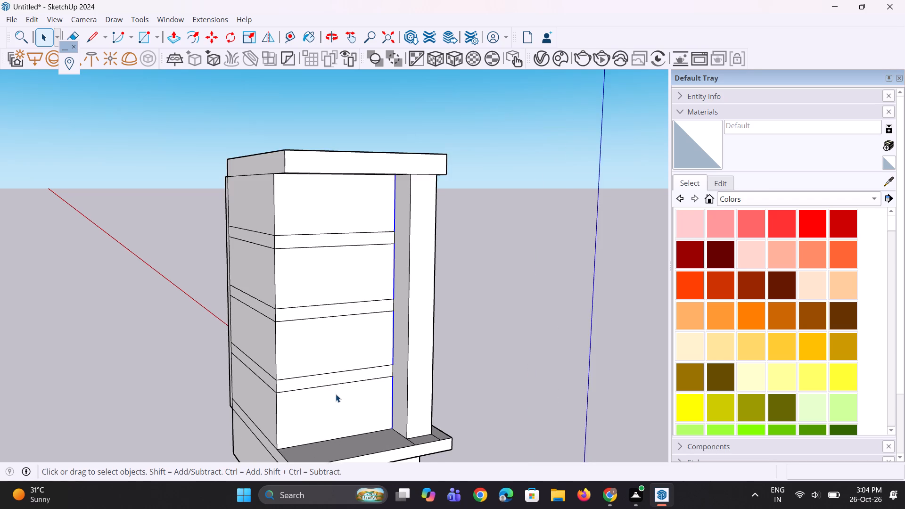
{"action": "scroll", "coordinate": [336, 394], "scroll_direction": "up", "scroll_amount": 1}
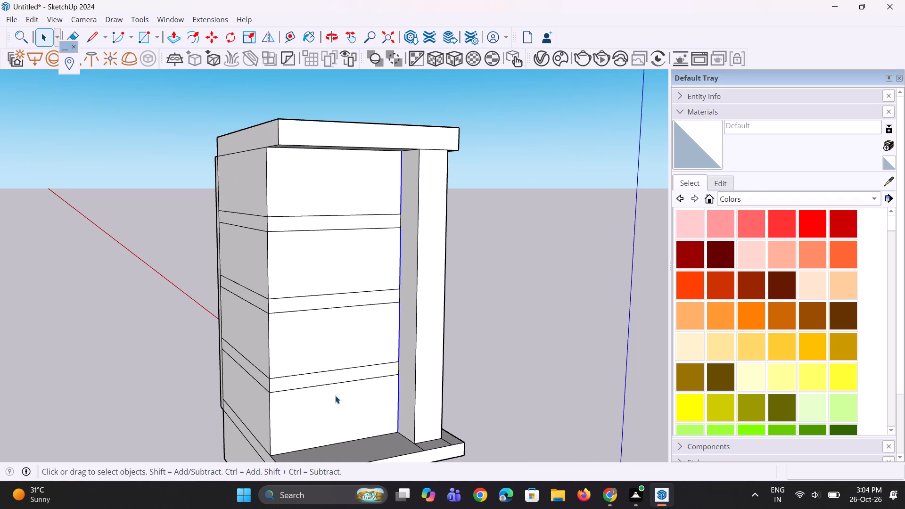
{"action": "key", "text": "m"}
{"action": "left_click", "coordinate": [393, 435]}
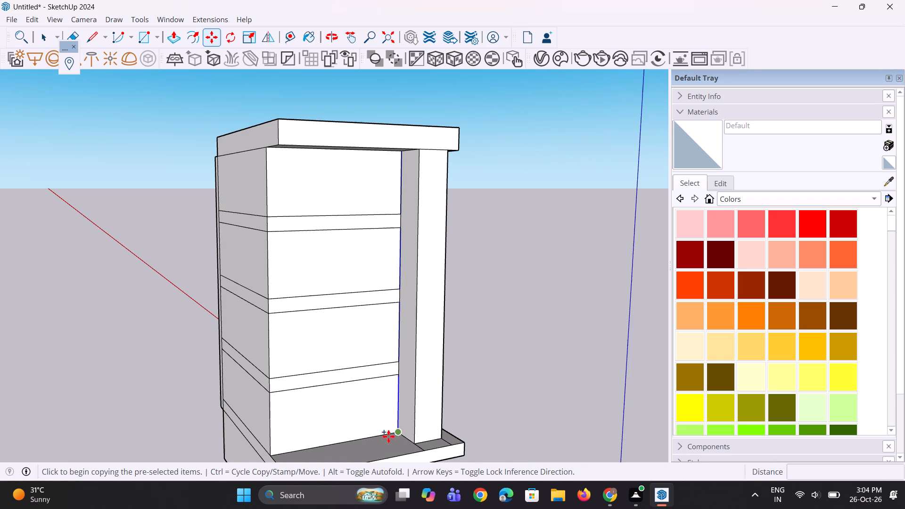
{"action": "left_click", "coordinate": [276, 459]}
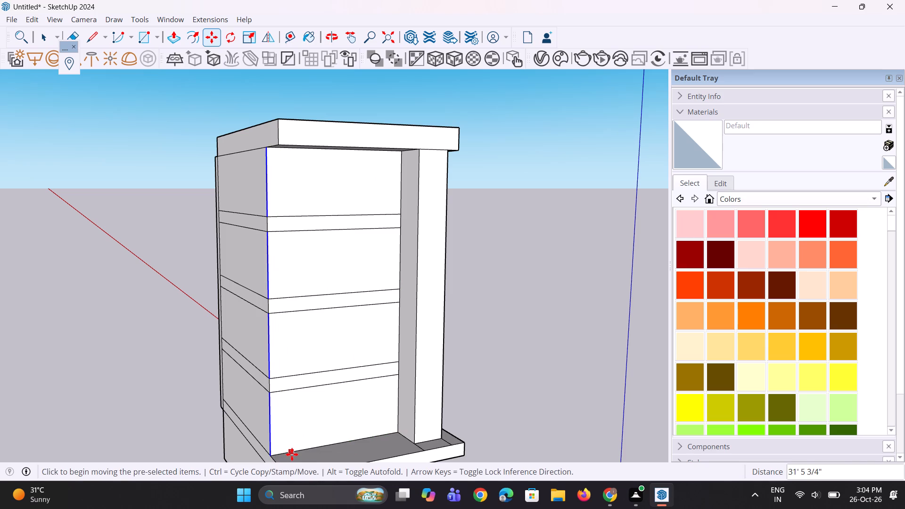
{"action": "type", "text": "/3"}
{"action": "key", "text": "Return"}
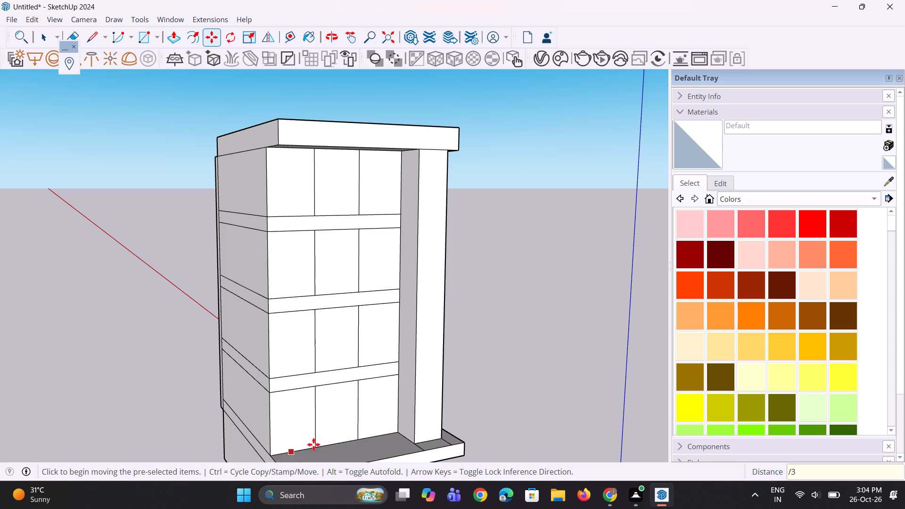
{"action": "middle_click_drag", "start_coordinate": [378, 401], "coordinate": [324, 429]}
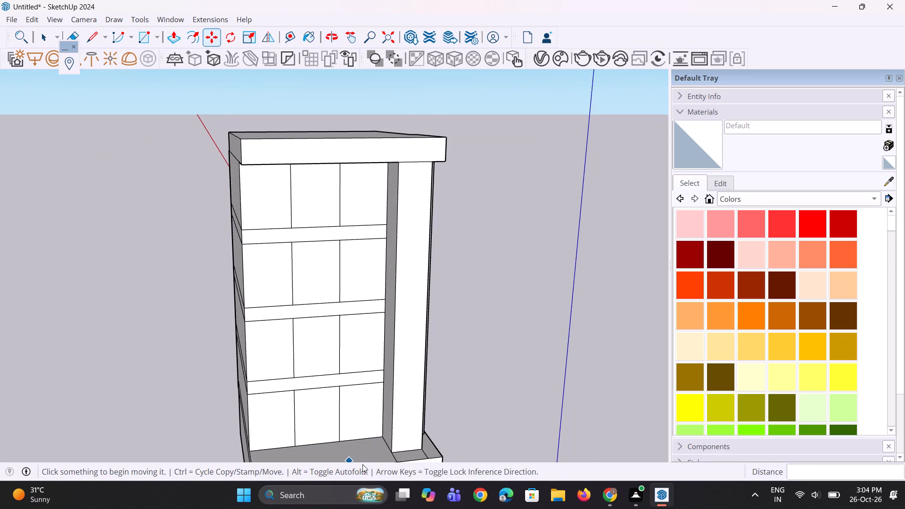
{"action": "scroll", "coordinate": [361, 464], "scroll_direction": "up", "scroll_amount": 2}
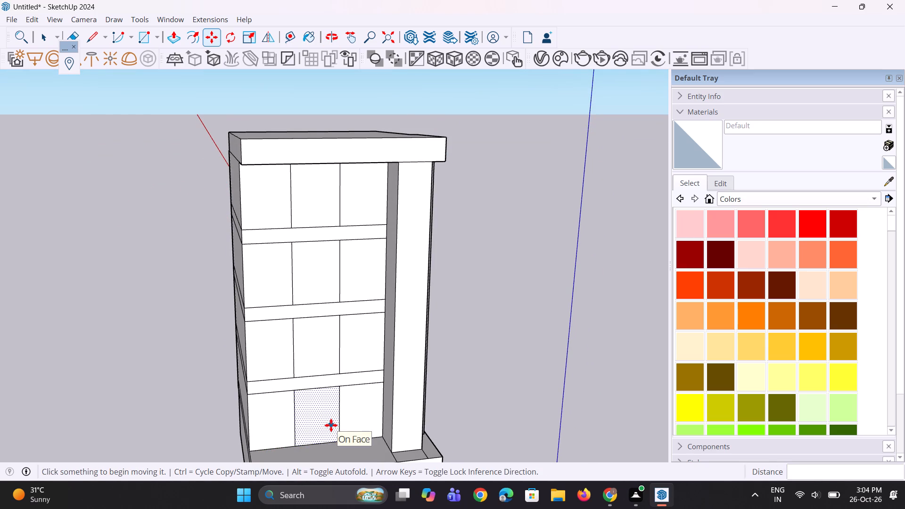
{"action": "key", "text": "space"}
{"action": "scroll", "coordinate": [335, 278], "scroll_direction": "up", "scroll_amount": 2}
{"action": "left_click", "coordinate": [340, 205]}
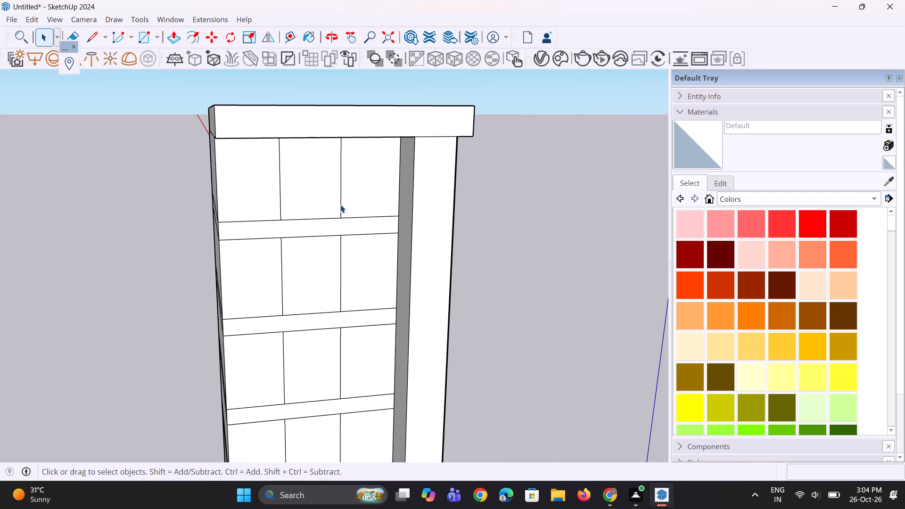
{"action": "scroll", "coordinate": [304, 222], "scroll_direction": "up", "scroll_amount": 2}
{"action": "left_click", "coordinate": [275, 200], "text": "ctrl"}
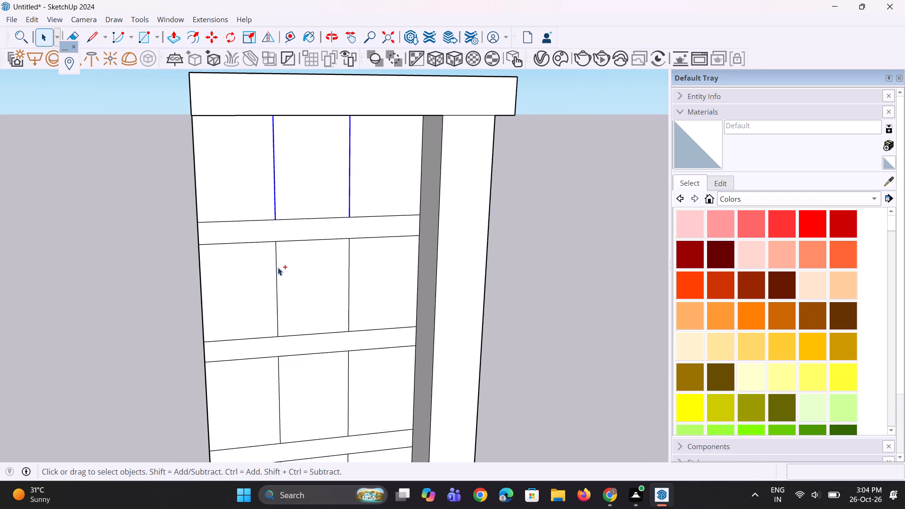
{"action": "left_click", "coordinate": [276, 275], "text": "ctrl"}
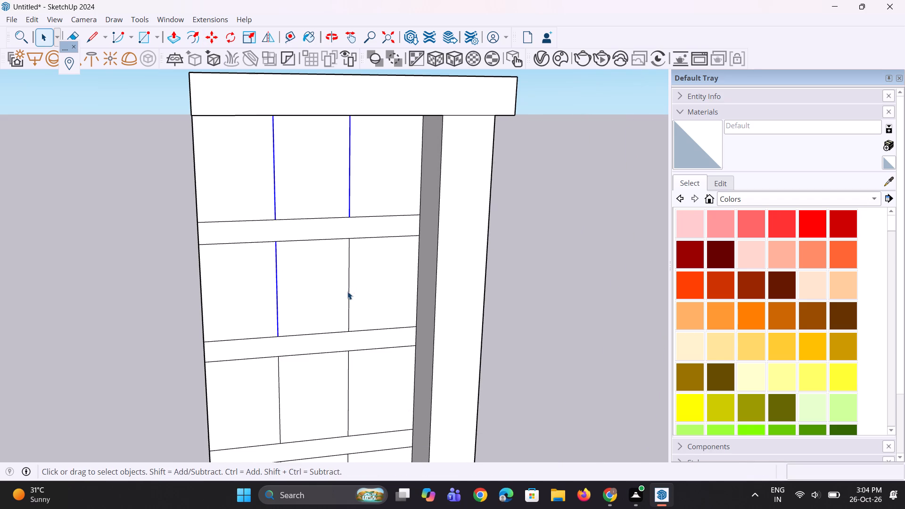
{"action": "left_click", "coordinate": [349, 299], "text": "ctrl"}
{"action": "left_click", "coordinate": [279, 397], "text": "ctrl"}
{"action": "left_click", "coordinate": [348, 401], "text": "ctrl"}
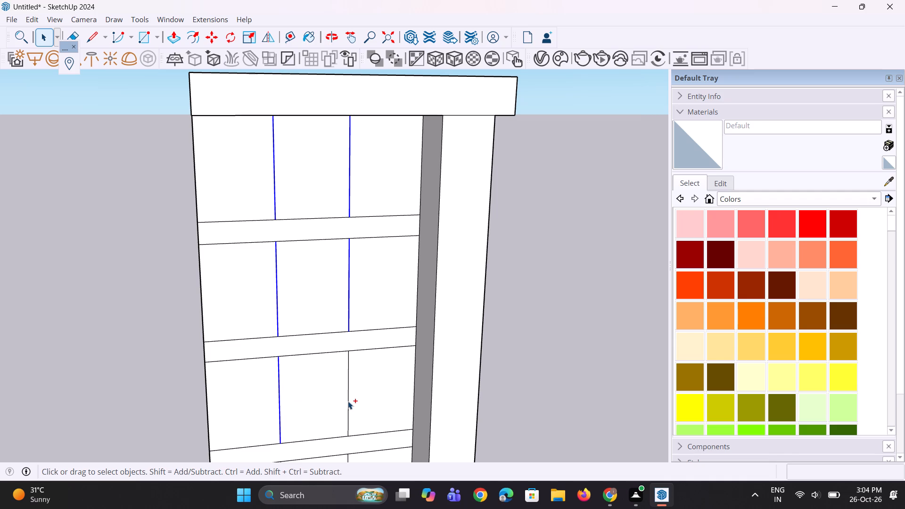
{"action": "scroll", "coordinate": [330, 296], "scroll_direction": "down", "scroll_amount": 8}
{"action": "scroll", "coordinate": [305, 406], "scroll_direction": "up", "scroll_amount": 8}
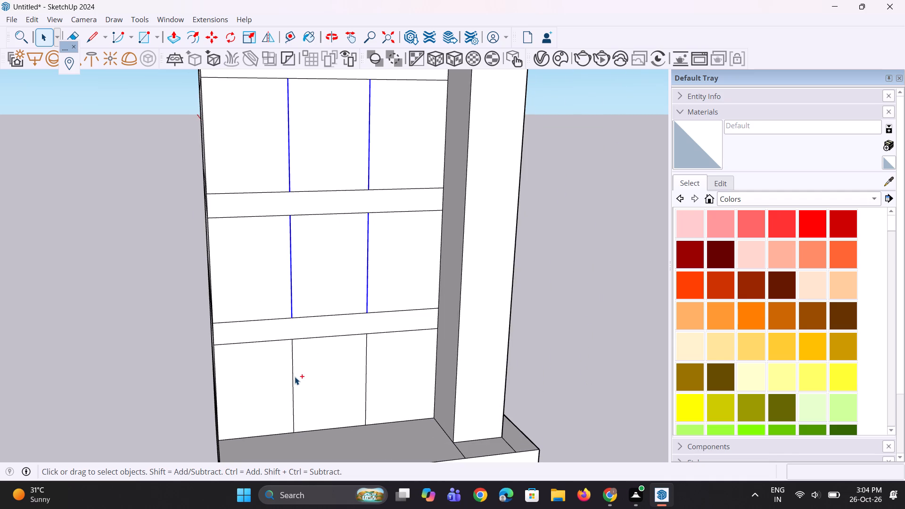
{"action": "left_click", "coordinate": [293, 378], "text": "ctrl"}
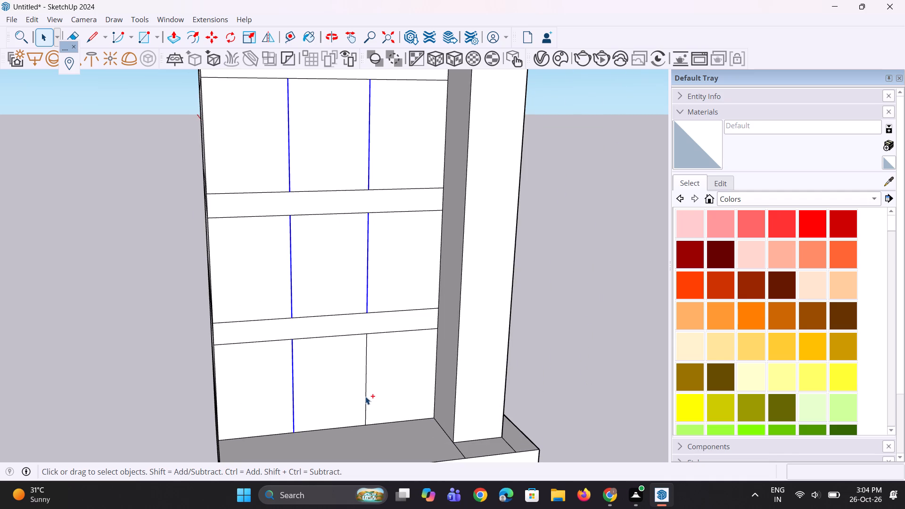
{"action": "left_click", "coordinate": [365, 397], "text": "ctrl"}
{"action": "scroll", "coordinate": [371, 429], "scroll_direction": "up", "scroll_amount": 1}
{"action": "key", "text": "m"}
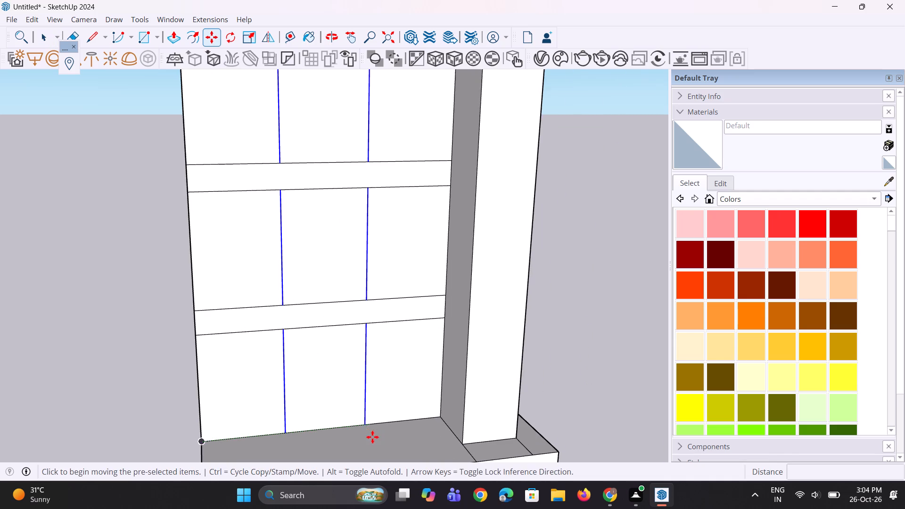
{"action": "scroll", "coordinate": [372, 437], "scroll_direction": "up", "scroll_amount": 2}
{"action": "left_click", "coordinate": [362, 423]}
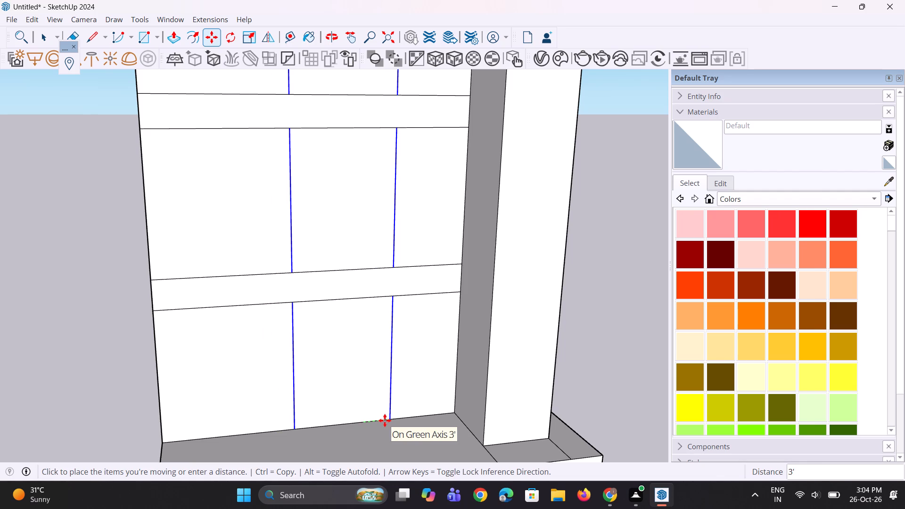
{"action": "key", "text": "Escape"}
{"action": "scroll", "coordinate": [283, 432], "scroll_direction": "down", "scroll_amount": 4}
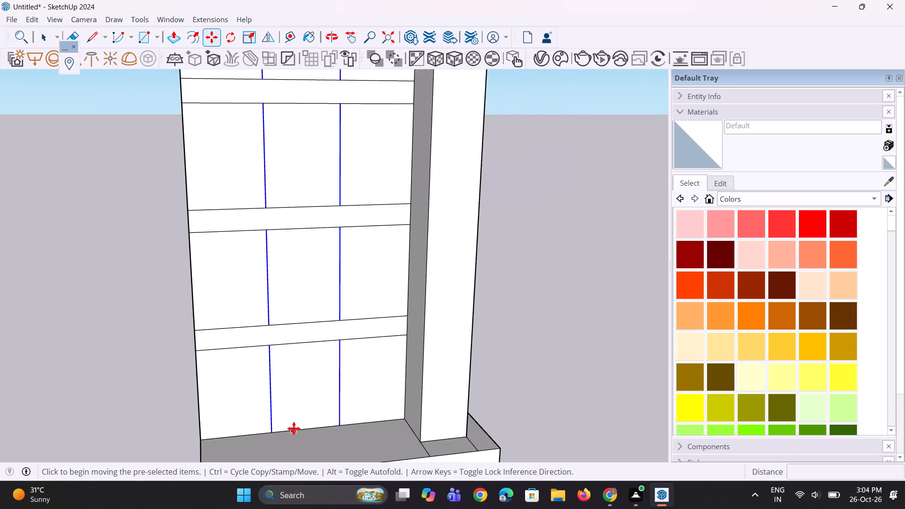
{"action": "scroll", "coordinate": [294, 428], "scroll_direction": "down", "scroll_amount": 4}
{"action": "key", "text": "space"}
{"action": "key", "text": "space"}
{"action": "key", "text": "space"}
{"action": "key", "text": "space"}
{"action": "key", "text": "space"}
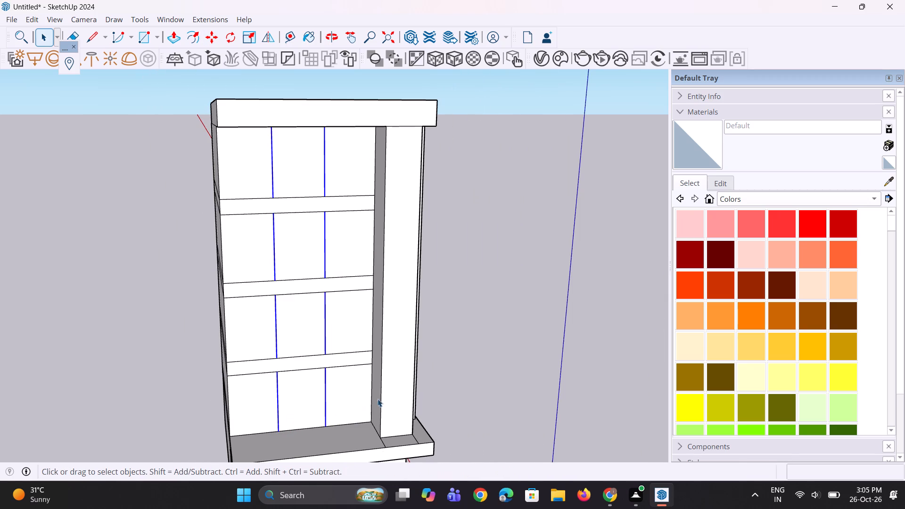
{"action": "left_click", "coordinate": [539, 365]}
Move the four vertical dividing lines nearest the column on the side wall 2' towards the column.
{"action": "scroll", "coordinate": [179, 106], "scroll_direction": "up", "scroll_amount": 3}
{"action": "scroll", "coordinate": [264, 152], "scroll_direction": "up", "scroll_amount": 3}
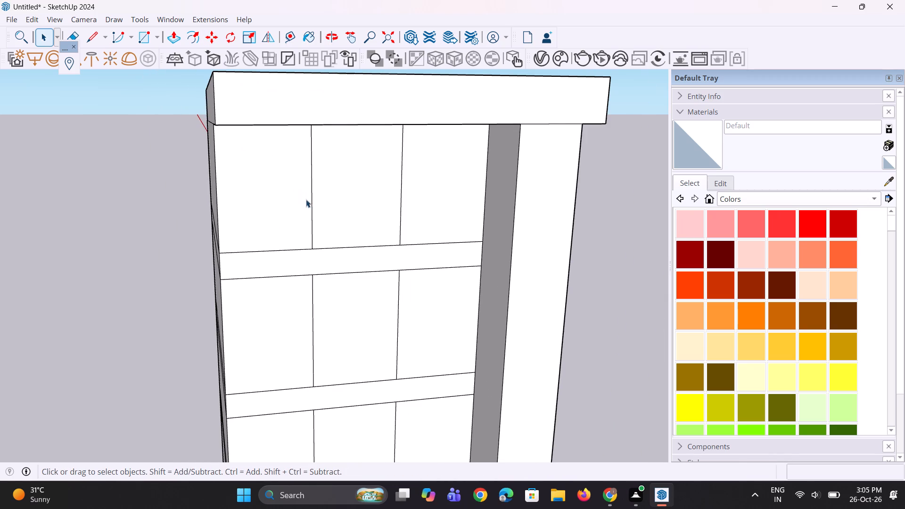
{"action": "left_click", "coordinate": [403, 179]}
{"action": "left_click", "coordinate": [401, 231]}
{"action": "scroll", "coordinate": [405, 283], "scroll_direction": "up", "scroll_amount": 3}
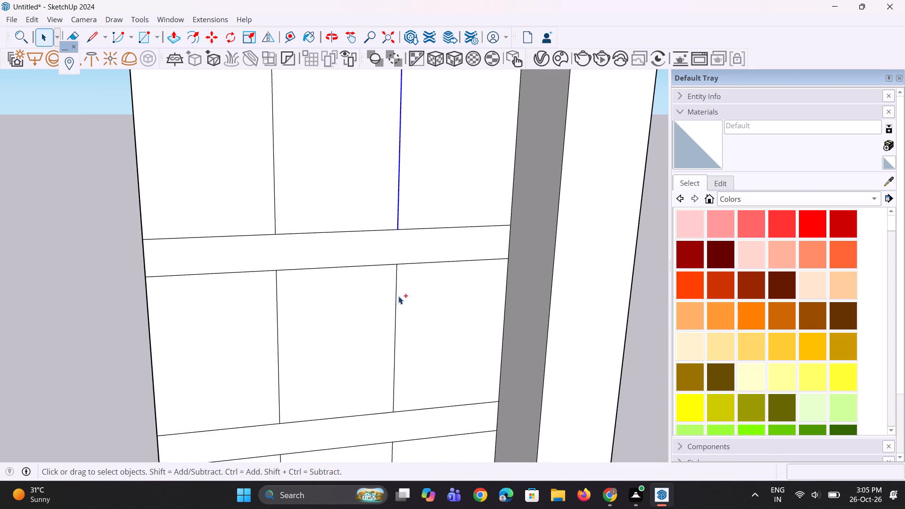
{"action": "left_click", "coordinate": [397, 296], "text": "ctrl"}
{"action": "scroll", "coordinate": [338, 157], "scroll_direction": "down", "scroll_amount": 5}
{"action": "scroll", "coordinate": [372, 396], "scroll_direction": "up", "scroll_amount": 4}
{"action": "left_click", "coordinate": [376, 404], "text": "ctrl"}
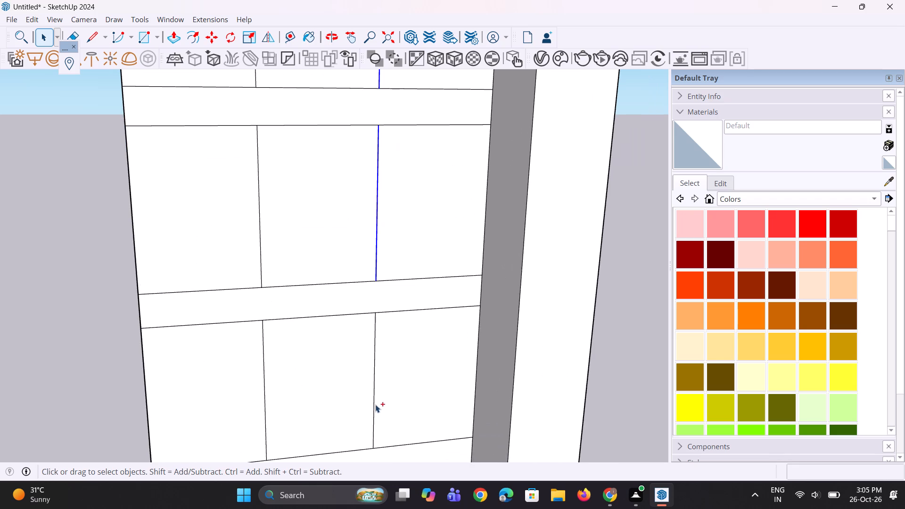
{"action": "scroll", "coordinate": [337, 188], "scroll_direction": "down", "scroll_amount": 8}
{"action": "scroll", "coordinate": [380, 400], "scroll_direction": "up", "scroll_amount": 7}
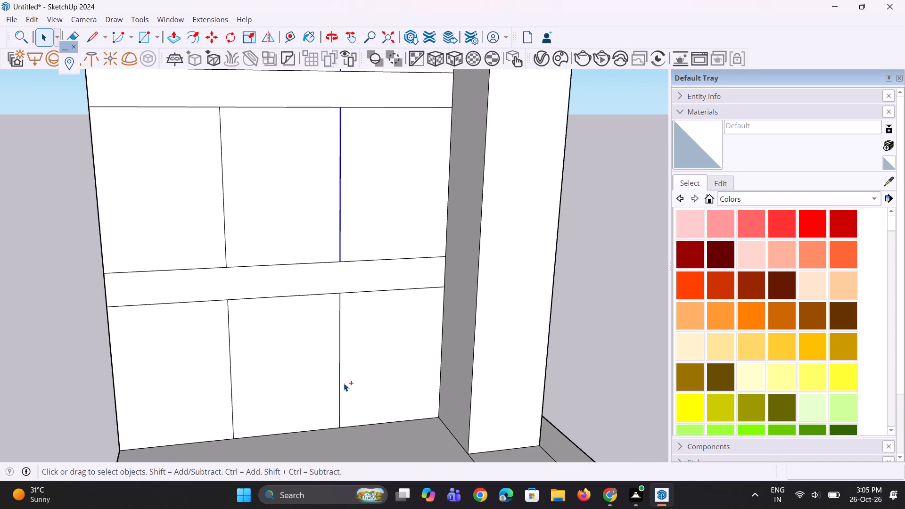
{"action": "left_click", "coordinate": [340, 383], "text": "ctrl"}
{"action": "scroll", "coordinate": [339, 428], "scroll_direction": "up", "scroll_amount": 3}
{"action": "key", "text": "m"}
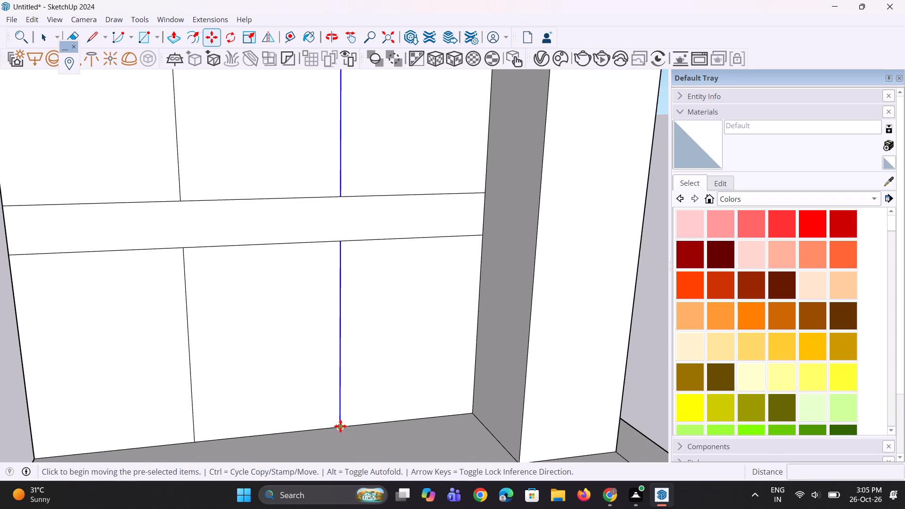
{"action": "left_click", "coordinate": [340, 426]}
{"action": "type", "text": "2'"}
{"action": "key", "text": "Return"}
Copy the four selected vertical dividing lines on the side wall 2' away from the column.
{"action": "scroll", "coordinate": [391, 420], "scroll_direction": "down", "scroll_amount": 6}
{"action": "middle_click_drag", "start_coordinate": [389, 429], "coordinate": [382, 402]}
{"action": "key", "text": "space"}
{"action": "key", "text": "space"}
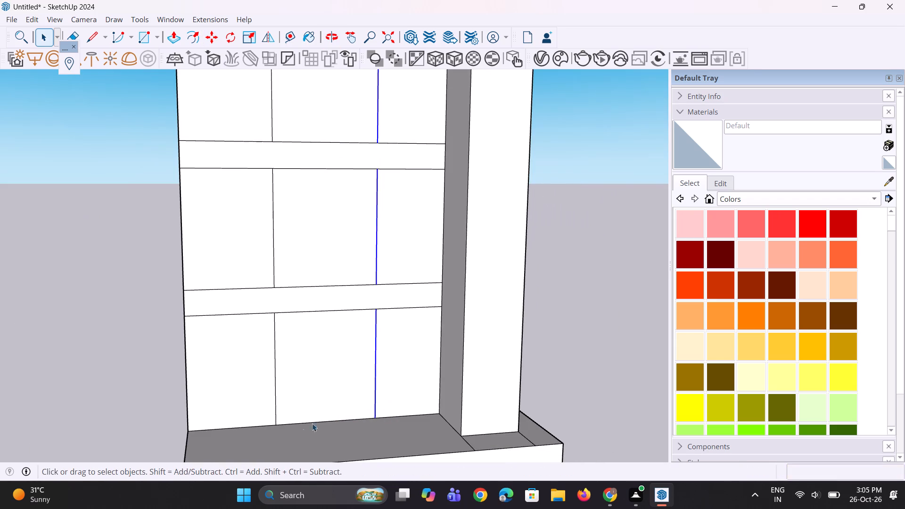
{"action": "key", "text": "space"}
{"action": "scroll", "coordinate": [298, 433], "scroll_direction": "down", "scroll_amount": 3}
{"action": "scroll", "coordinate": [349, 412], "scroll_direction": "up", "scroll_amount": 2}
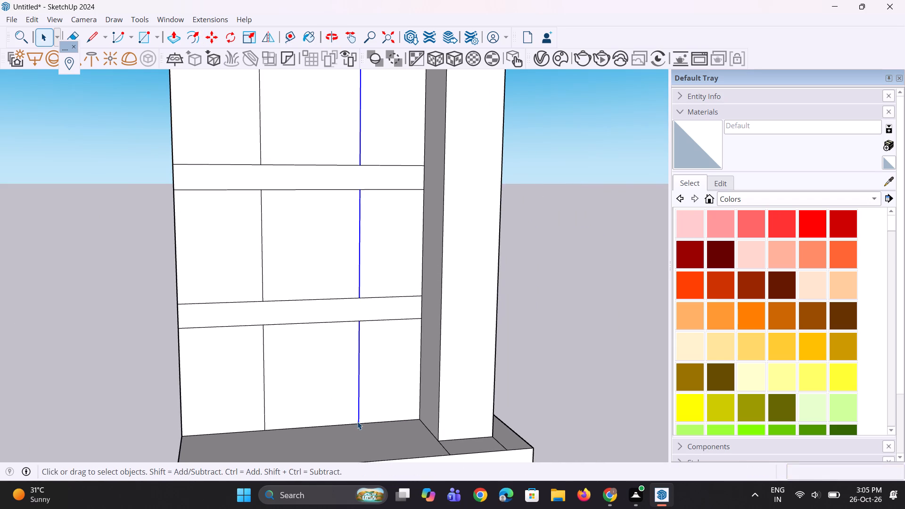
{"action": "key", "text": "m"}
{"action": "scroll", "coordinate": [365, 436], "scroll_direction": "up", "scroll_amount": 1}
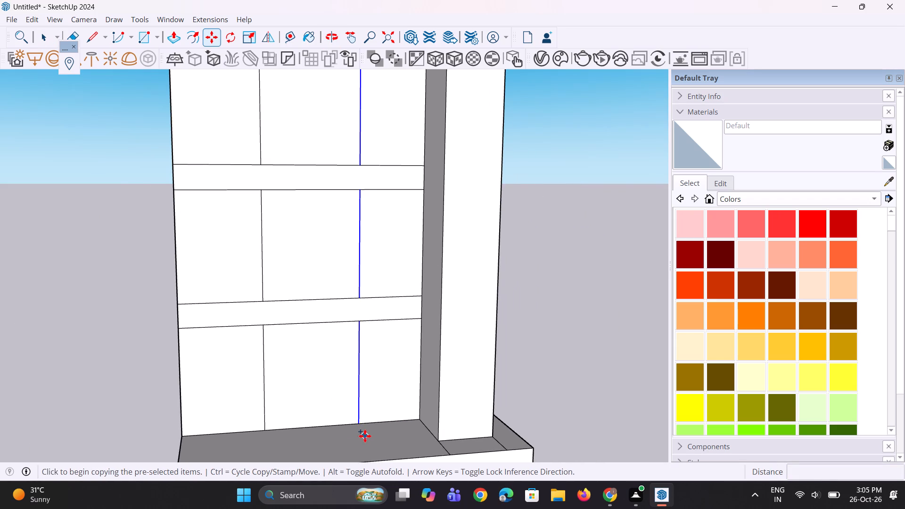
{"action": "scroll", "coordinate": [365, 436], "scroll_direction": "up", "scroll_amount": 4}
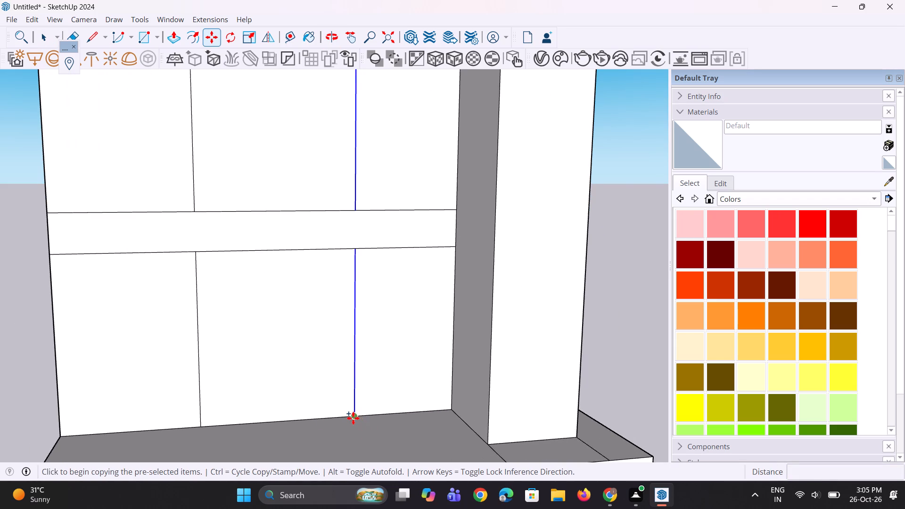
{"action": "left_click", "coordinate": [353, 418]}
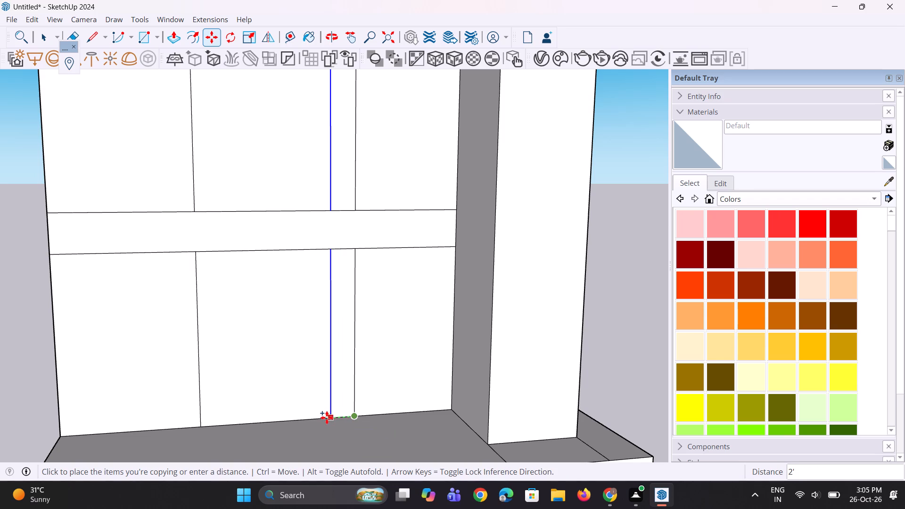
{"action": "left_click", "coordinate": [325, 418]}
Copy the selected dividing lines in 2' increments towards the column, placing a third set 2' on the column side of the original.
{"action": "scroll", "coordinate": [377, 432], "scroll_direction": "down", "scroll_amount": 7}
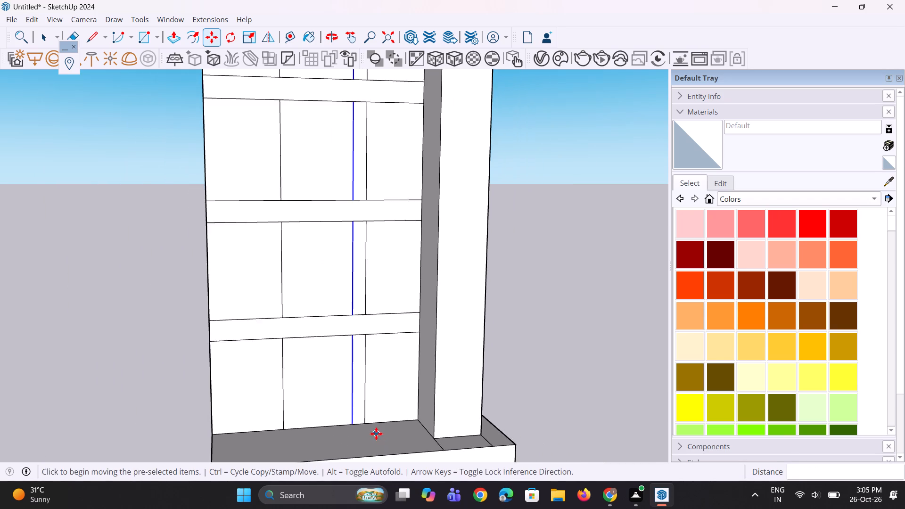
{"action": "middle_click_drag", "start_coordinate": [376, 434], "coordinate": [349, 423]}
{"action": "scroll", "coordinate": [346, 440], "scroll_direction": "down", "scroll_amount": 6}
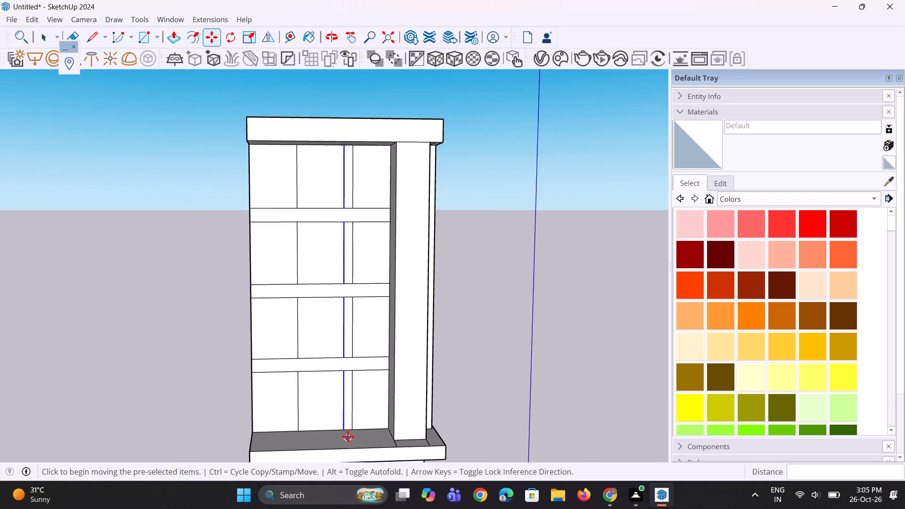
{"action": "middle_click_drag", "start_coordinate": [351, 430], "coordinate": [330, 427]}
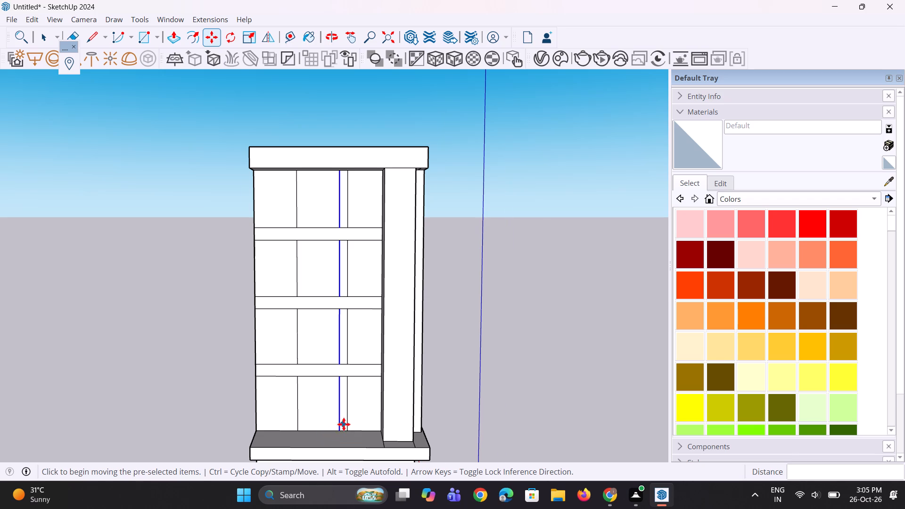
{"action": "scroll", "coordinate": [344, 423], "scroll_direction": "up", "scroll_amount": 4}
{"action": "key", "text": "m"}
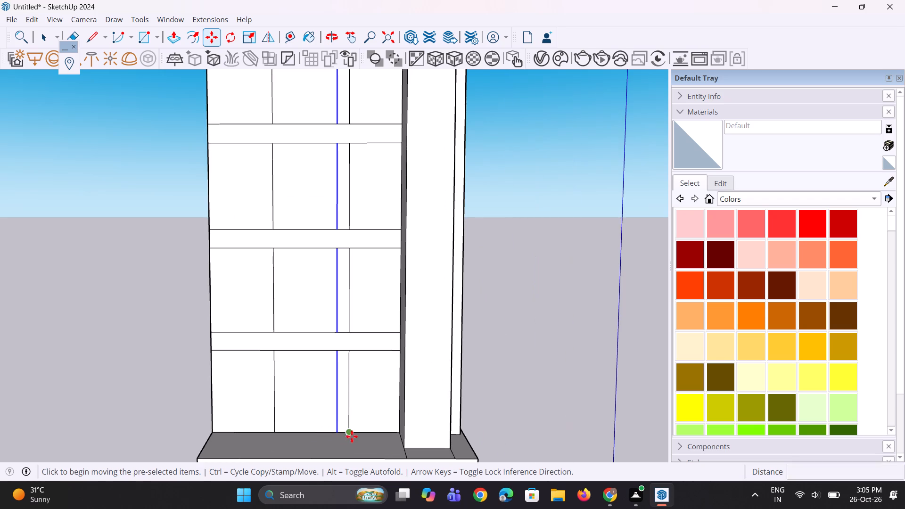
{"action": "scroll", "coordinate": [355, 441], "scroll_direction": "up", "scroll_amount": 2}
{"action": "left_click", "coordinate": [348, 430]}
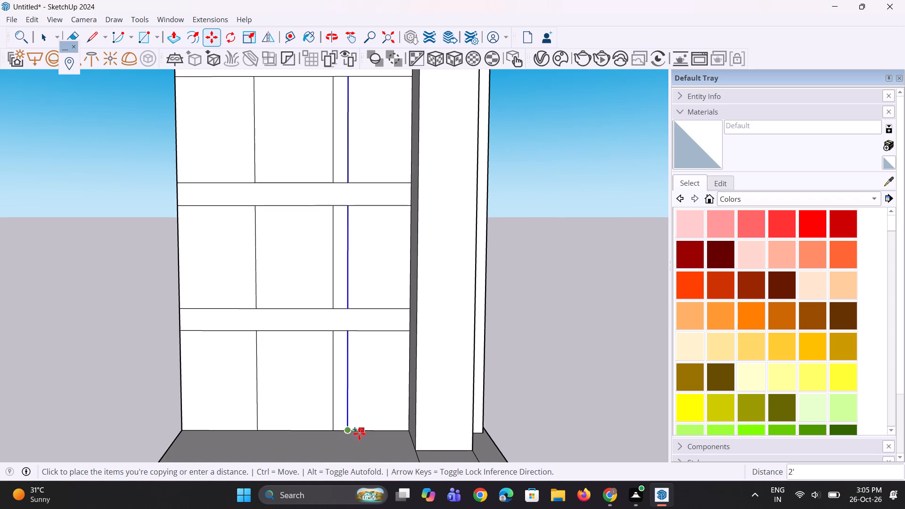
{"action": "left_click", "coordinate": [361, 434]}
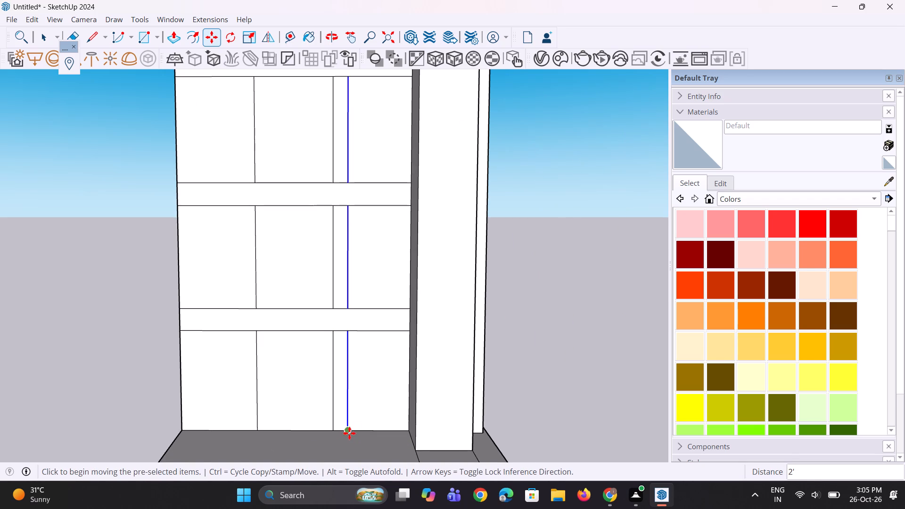
{"action": "left_click", "coordinate": [349, 433]}
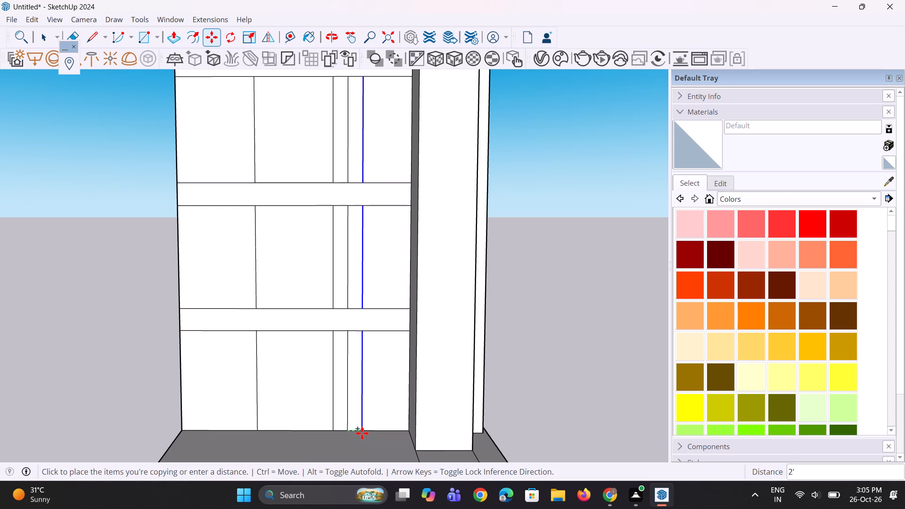
{"action": "left_click", "coordinate": [362, 433]}
{"action": "middle_click_drag", "start_coordinate": [361, 440], "coordinate": [332, 441]}
{"action": "key", "text": "space"}
{"action": "scroll", "coordinate": [339, 451], "scroll_direction": "down", "scroll_amount": 4}
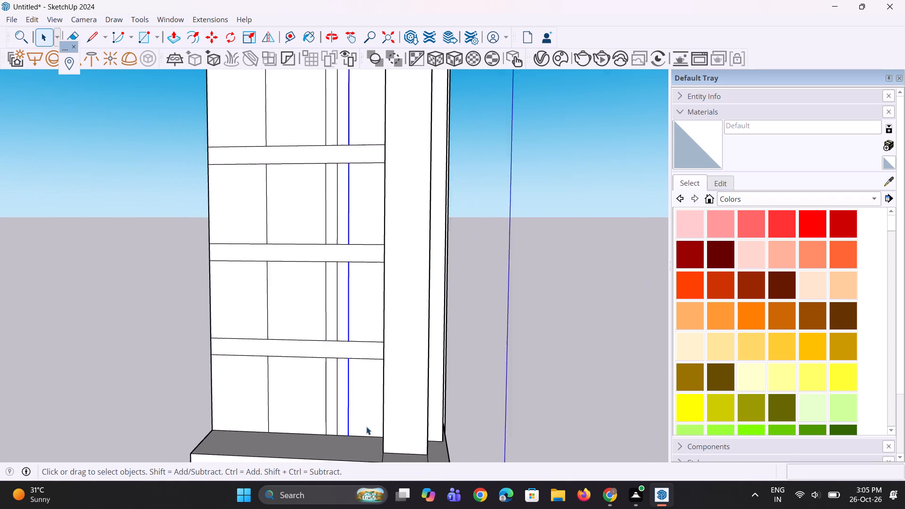
{"action": "key", "text": "space"}
{"action": "left_click", "coordinate": [520, 393]}
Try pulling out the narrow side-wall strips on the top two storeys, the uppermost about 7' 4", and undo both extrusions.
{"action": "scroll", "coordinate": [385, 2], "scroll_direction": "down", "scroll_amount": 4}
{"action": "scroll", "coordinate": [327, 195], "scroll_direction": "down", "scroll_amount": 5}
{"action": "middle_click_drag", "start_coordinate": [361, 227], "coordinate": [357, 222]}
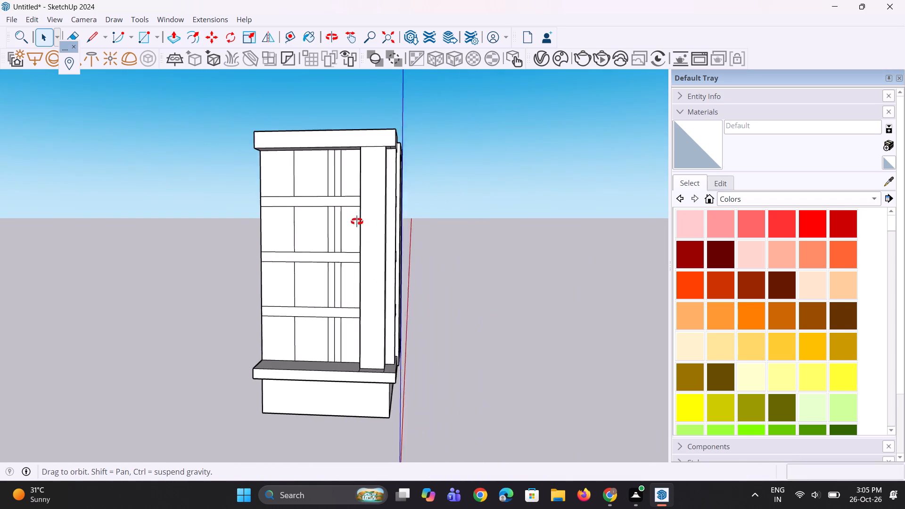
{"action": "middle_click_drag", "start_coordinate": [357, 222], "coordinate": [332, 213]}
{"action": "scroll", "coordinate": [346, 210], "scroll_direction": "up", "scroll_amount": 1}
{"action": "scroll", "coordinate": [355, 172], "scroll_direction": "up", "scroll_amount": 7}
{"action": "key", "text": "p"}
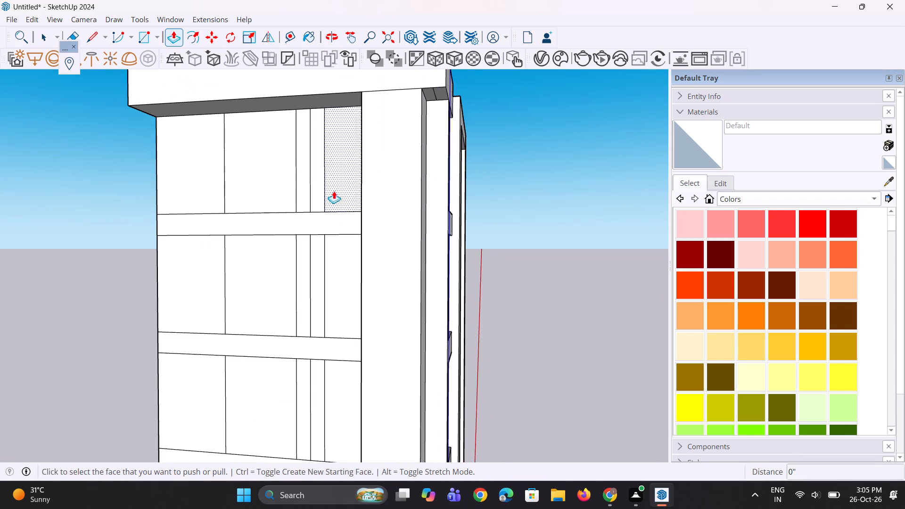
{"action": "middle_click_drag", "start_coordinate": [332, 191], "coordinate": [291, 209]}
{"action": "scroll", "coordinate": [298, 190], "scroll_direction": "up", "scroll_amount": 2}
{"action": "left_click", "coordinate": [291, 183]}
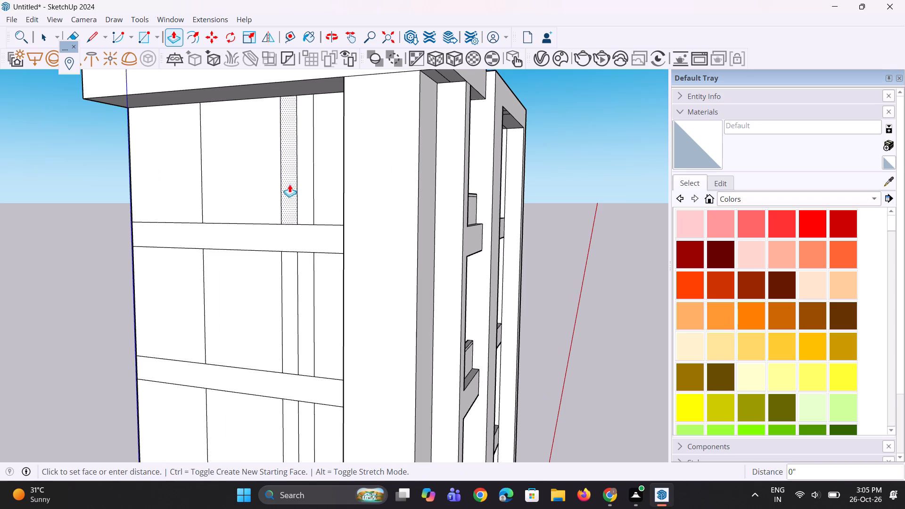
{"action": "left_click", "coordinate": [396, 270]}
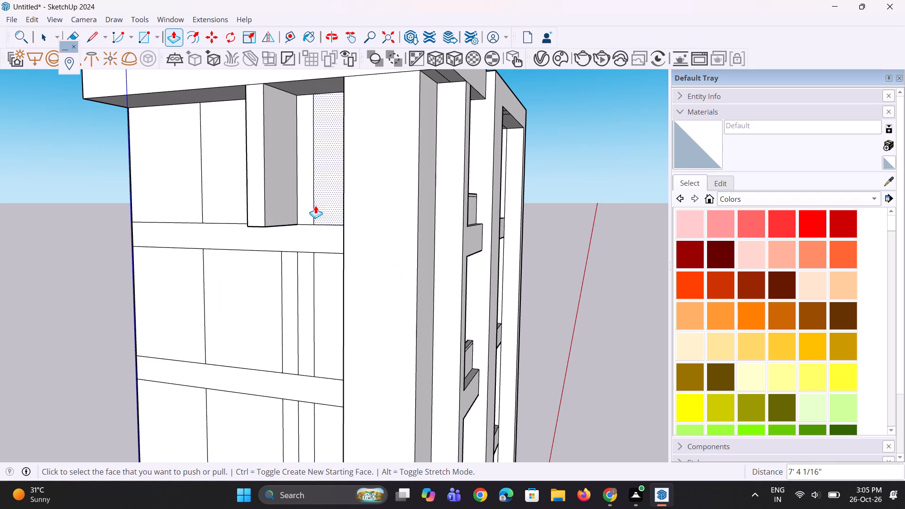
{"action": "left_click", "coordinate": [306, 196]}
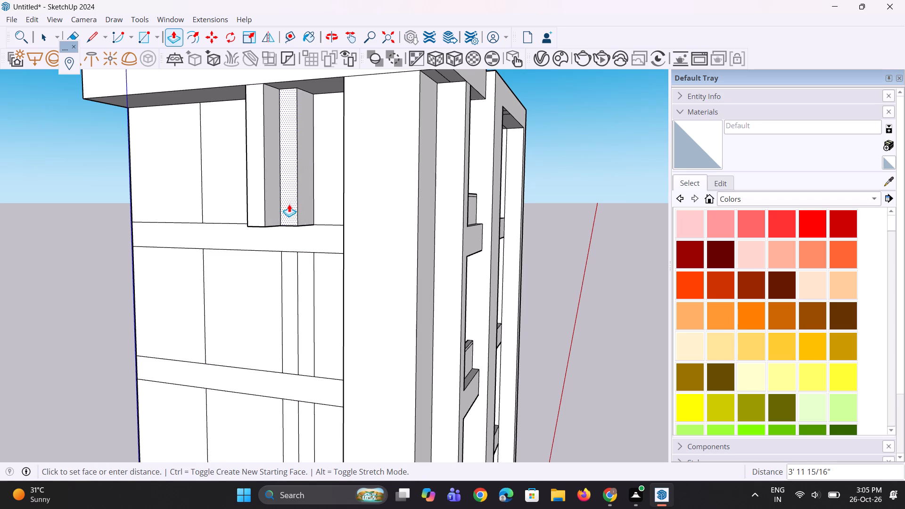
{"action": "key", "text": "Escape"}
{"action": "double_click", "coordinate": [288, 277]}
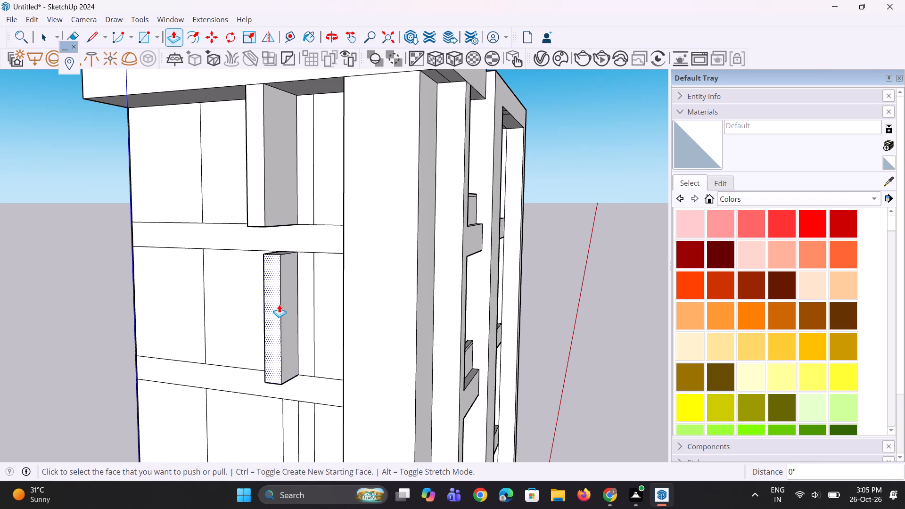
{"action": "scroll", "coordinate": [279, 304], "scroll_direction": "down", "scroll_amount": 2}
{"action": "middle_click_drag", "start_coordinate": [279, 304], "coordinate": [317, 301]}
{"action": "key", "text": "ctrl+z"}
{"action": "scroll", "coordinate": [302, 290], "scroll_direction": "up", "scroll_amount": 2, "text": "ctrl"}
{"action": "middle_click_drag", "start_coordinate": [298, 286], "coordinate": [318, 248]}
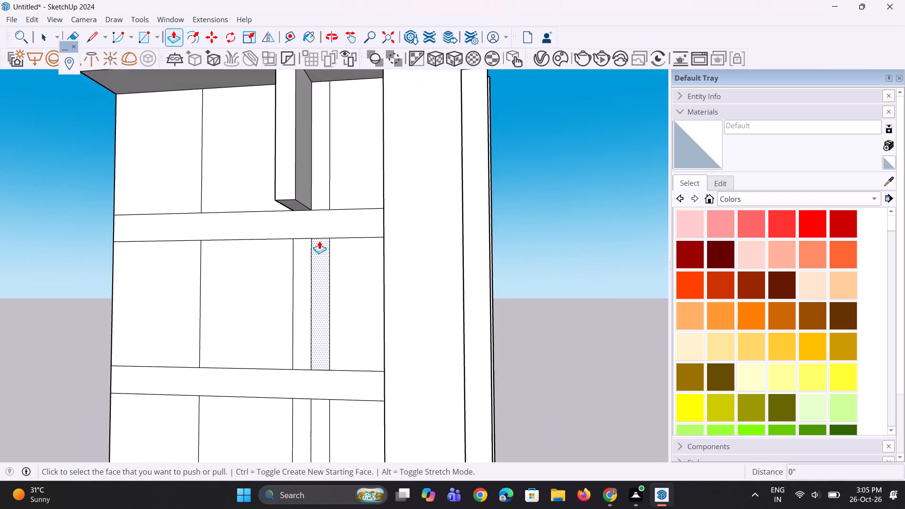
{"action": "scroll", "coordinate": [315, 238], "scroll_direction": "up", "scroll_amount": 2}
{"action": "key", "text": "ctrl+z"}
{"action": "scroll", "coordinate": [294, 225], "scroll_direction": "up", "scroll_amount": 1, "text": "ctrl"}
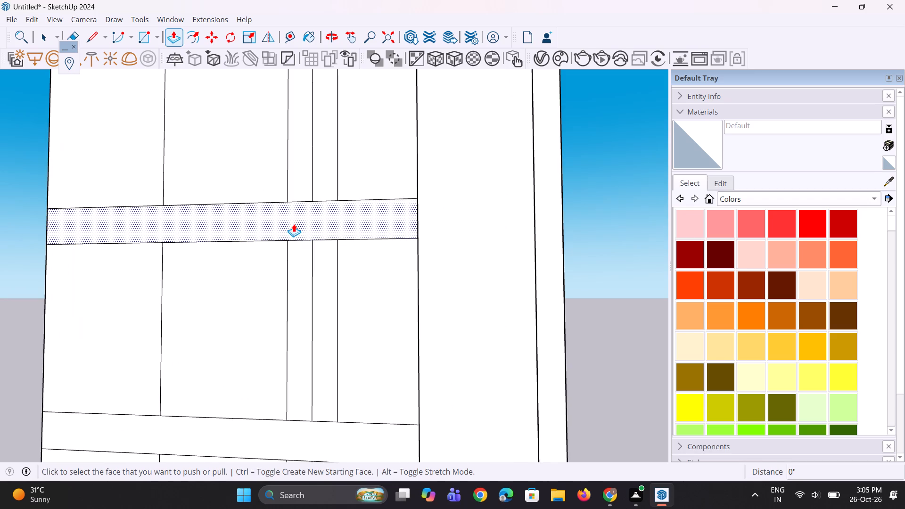
Draw two vertical lines across the side wall's top band, joining the middle narrow divider and the one farther from the column.
{"action": "key", "text": "l"}
{"action": "left_click", "coordinate": [310, 204]}
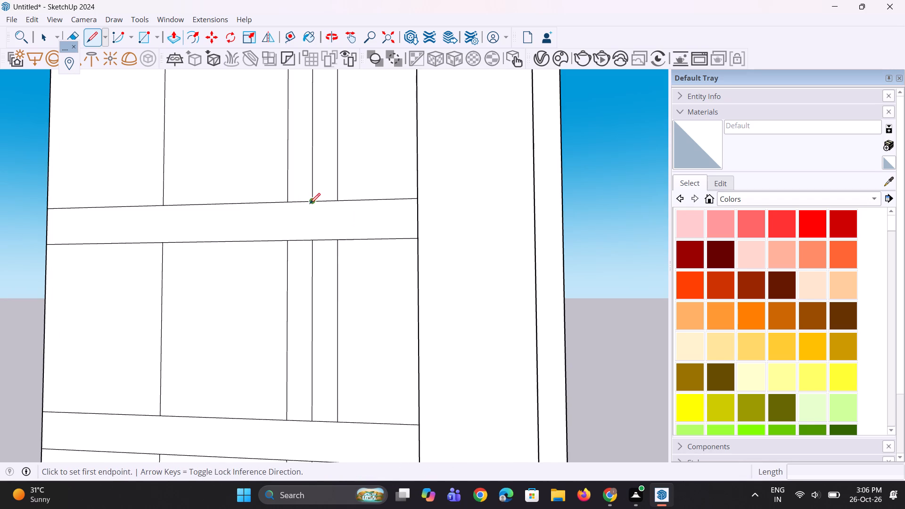
{"action": "left_click", "coordinate": [311, 240]}
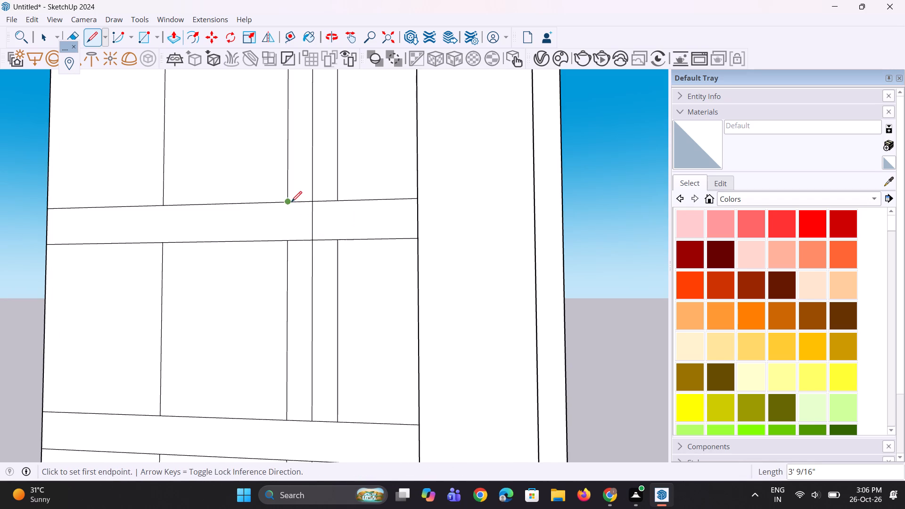
{"action": "left_click", "coordinate": [291, 202]}
{"action": "left_click", "coordinate": [288, 240]}
{"action": "scroll", "coordinate": [284, 166], "scroll_direction": "down", "scroll_amount": 8}
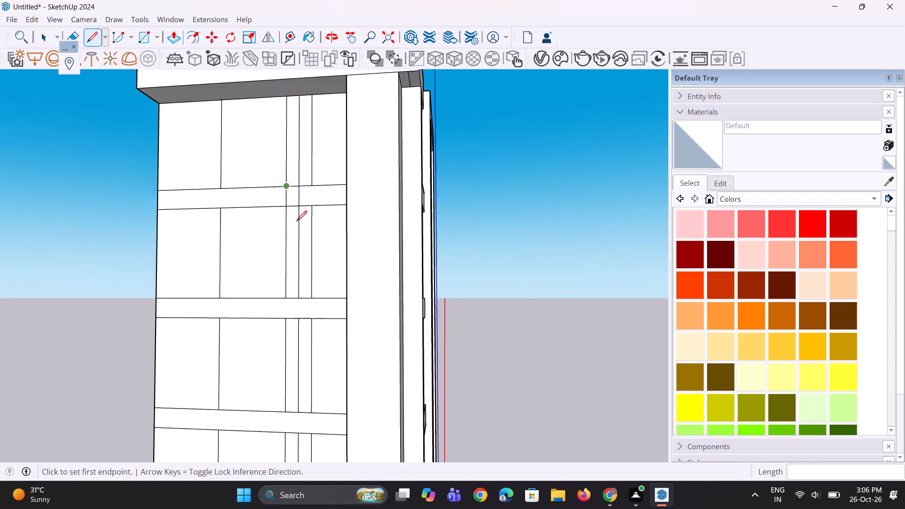
Draw two vertical lines across the side wall's middle band, joining the same two narrow dividers above and below it.
{"action": "scroll", "coordinate": [290, 309], "scroll_direction": "up", "scroll_amount": 10}
{"action": "left_click", "coordinate": [288, 264]}
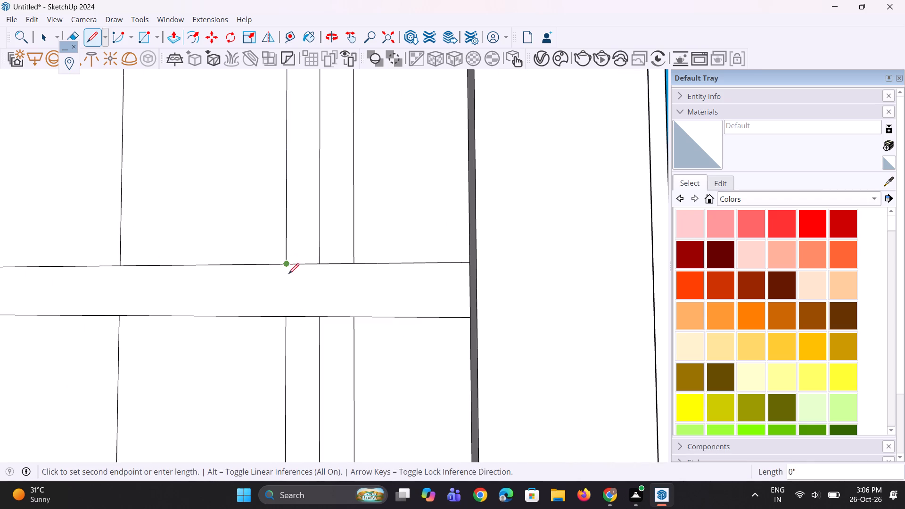
{"action": "left_click", "coordinate": [286, 319]}
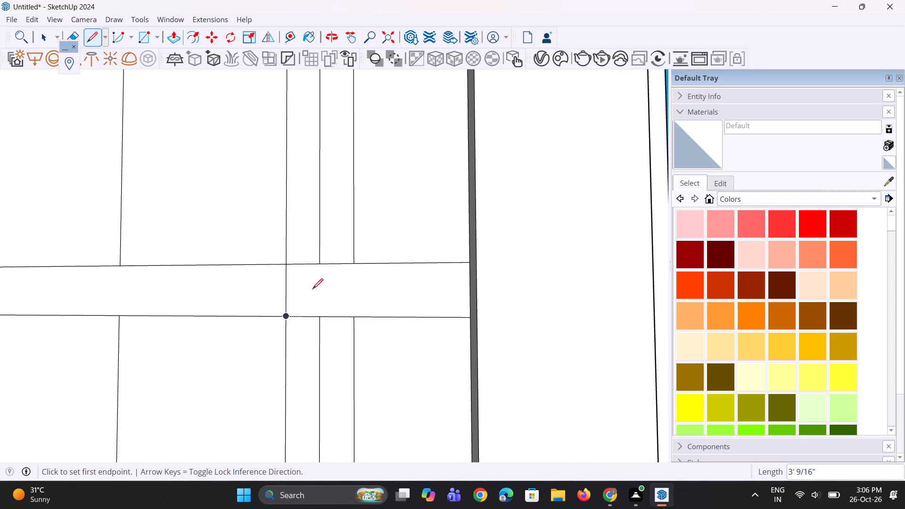
{"action": "left_click", "coordinate": [321, 262]}
{"action": "left_click", "coordinate": [321, 317]}
Draw two vertical lines across the side wall's lowest band to continue the same two narrow dividers through it.
{"action": "scroll", "coordinate": [329, 268], "scroll_direction": "down", "scroll_amount": 9}
{"action": "scroll", "coordinate": [343, 394], "scroll_direction": "up", "scroll_amount": 8}
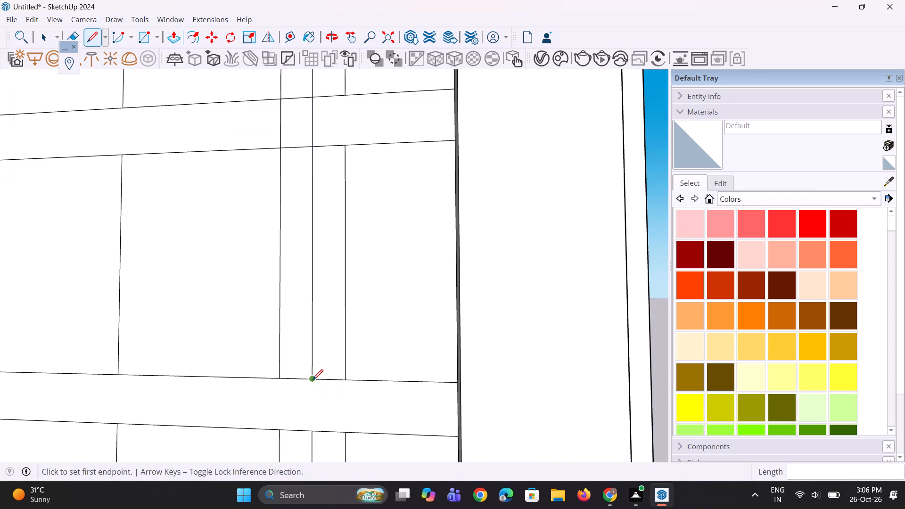
{"action": "left_click_drag", "start_coordinate": [313, 380], "coordinate": [314, 385]}
{"action": "left_click", "coordinate": [309, 433]}
{"action": "left_click", "coordinate": [280, 378]}
{"action": "left_click", "coordinate": [279, 427]}
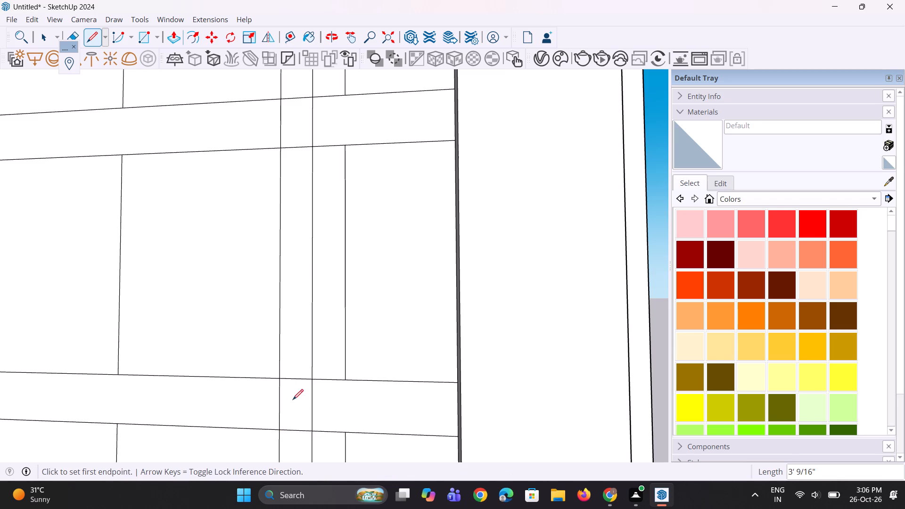
Draw a vertical line across each of the three side-wall bands to join the narrow divider nearest the column.
{"action": "scroll", "coordinate": [339, 277], "scroll_direction": "down", "scroll_amount": 15}
{"action": "scroll", "coordinate": [329, 277], "scroll_direction": "up", "scroll_amount": 9}
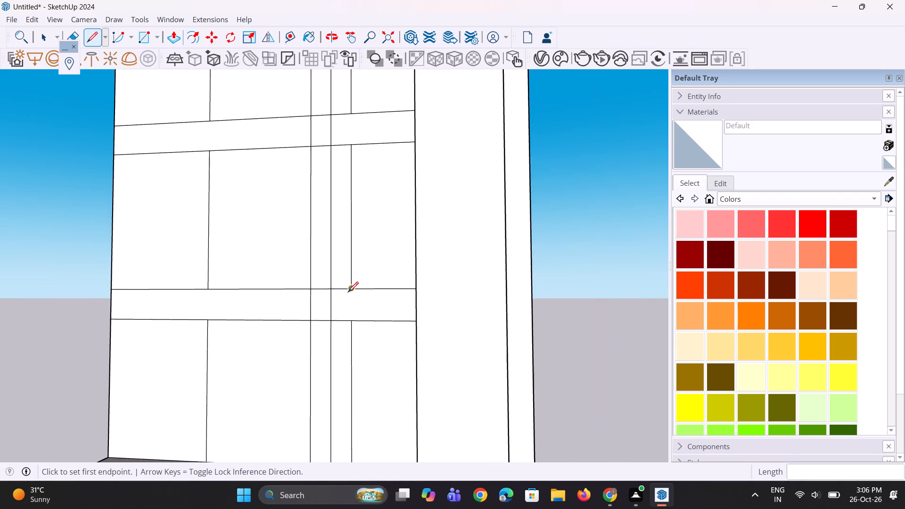
{"action": "scroll", "coordinate": [348, 292], "scroll_direction": "up", "scroll_amount": 4}
{"action": "left_click", "coordinate": [354, 289]}
{"action": "left_click", "coordinate": [351, 335]}
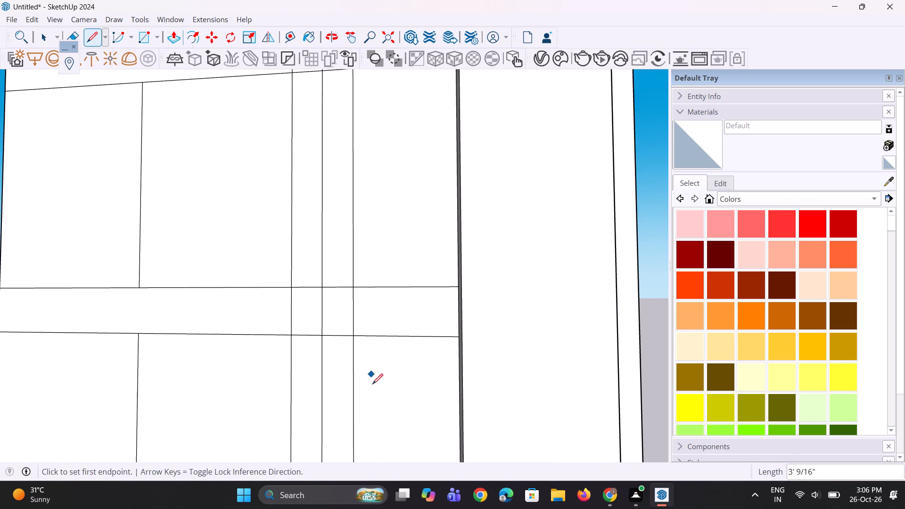
{"action": "scroll", "coordinate": [371, 389], "scroll_direction": "down", "scroll_amount": 9}
{"action": "scroll", "coordinate": [378, 241], "scroll_direction": "up", "scroll_amount": 9}
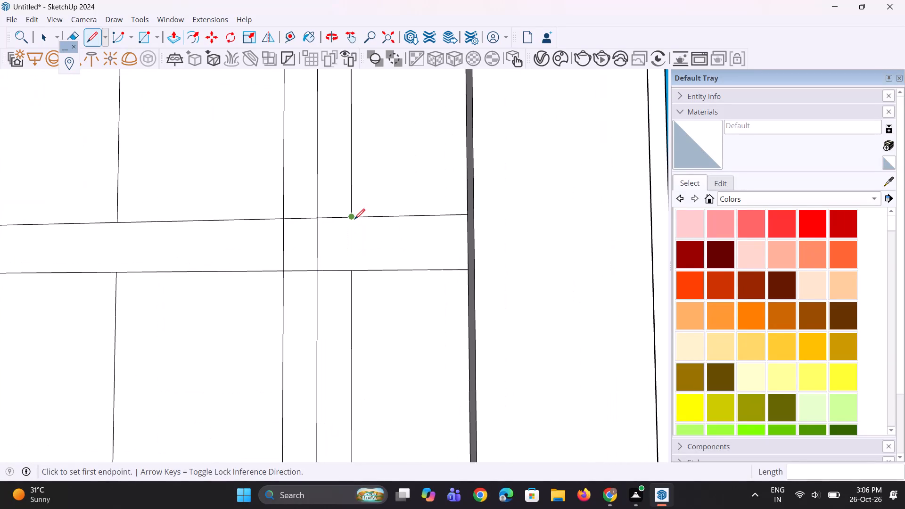
{"action": "left_click", "coordinate": [355, 216]}
{"action": "left_click", "coordinate": [356, 272]}
{"action": "scroll", "coordinate": [365, 358], "scroll_direction": "down", "scroll_amount": 4}
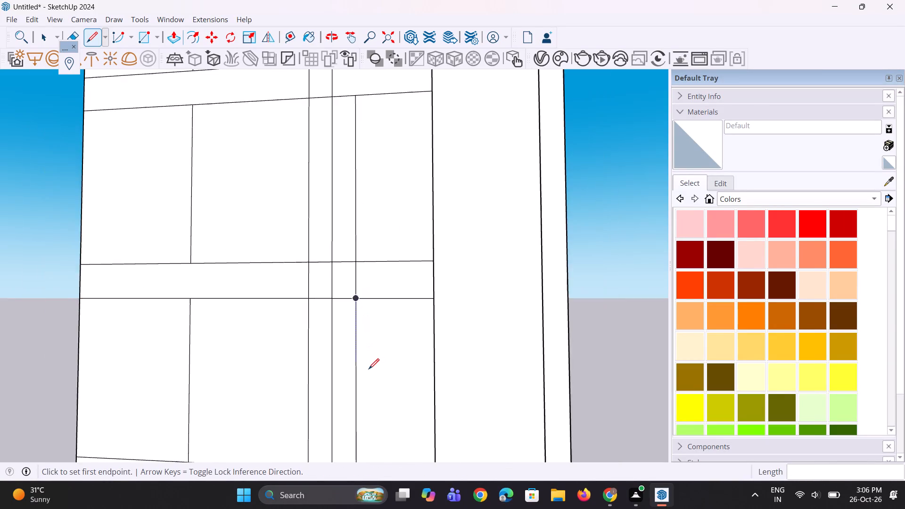
{"action": "scroll", "coordinate": [369, 369], "scroll_direction": "down", "scroll_amount": 6}
{"action": "scroll", "coordinate": [364, 190], "scroll_direction": "up", "scroll_amount": 6}
{"action": "left_click", "coordinate": [361, 195]}
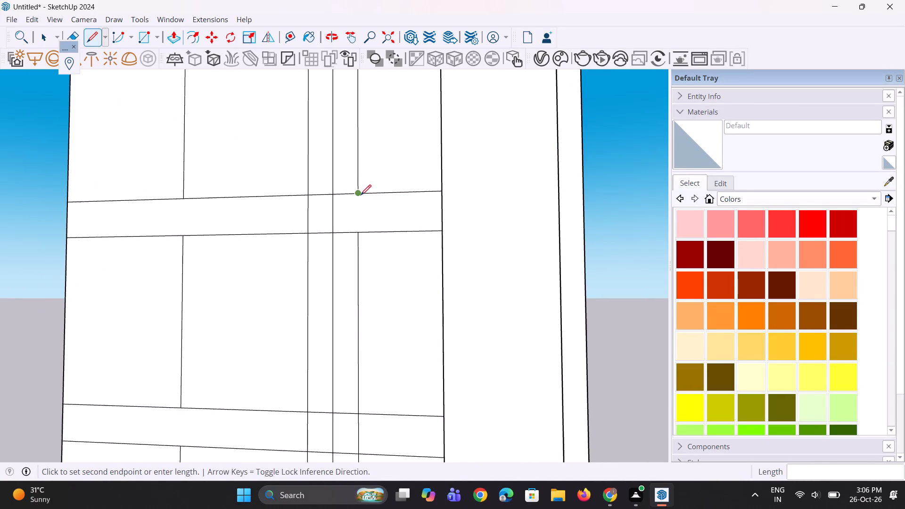
{"action": "left_click", "coordinate": [361, 231]}
{"action": "middle_click_drag", "start_coordinate": [364, 292], "coordinate": [338, 301]}
{"action": "scroll", "coordinate": [338, 301], "scroll_direction": "up", "scroll_amount": 1}
{"action": "scroll", "coordinate": [360, 340], "scroll_direction": "down", "scroll_amount": 4}
{"action": "key", "text": "space"}
{"action": "key", "text": "space"}
Pull out the top-storey part of the narrow side-wall strip farther from the column by about 7' 4".
{"action": "scroll", "coordinate": [323, 259], "scroll_direction": "up", "scroll_amount": 6}
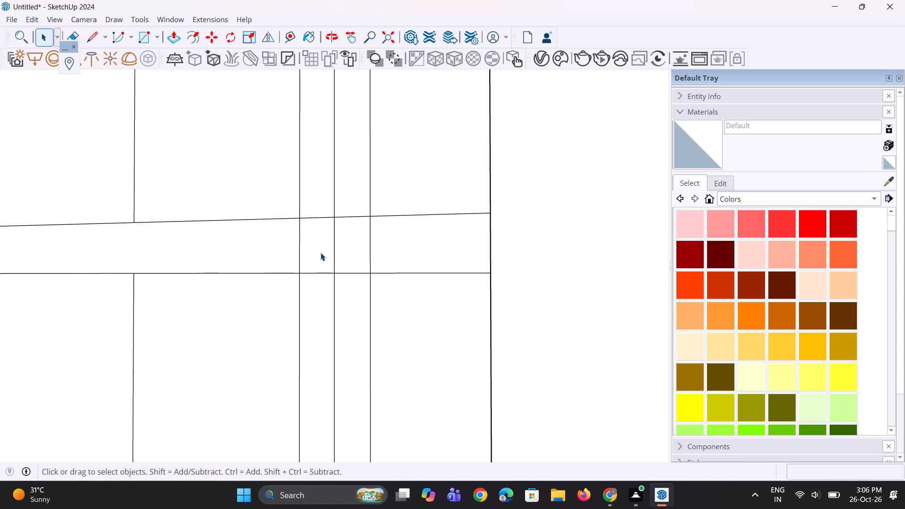
{"action": "key", "text": "p"}
{"action": "left_click", "coordinate": [320, 199]}
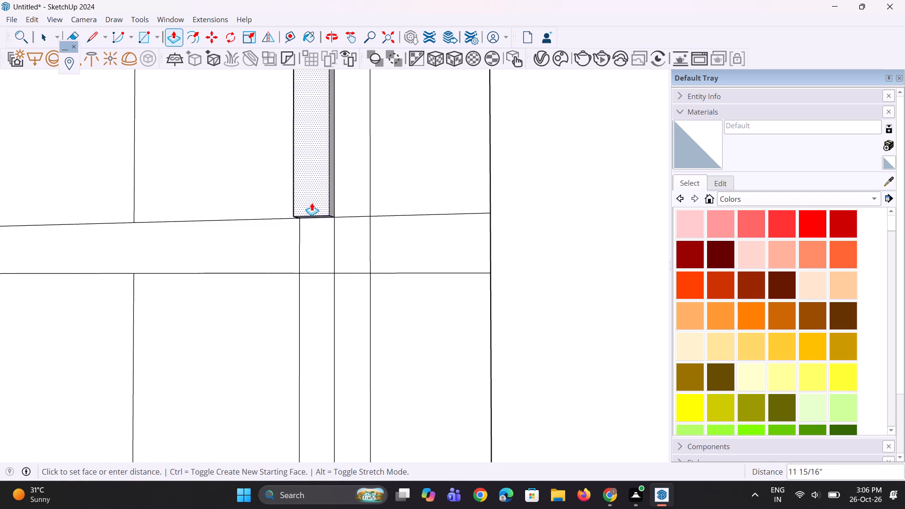
{"action": "scroll", "coordinate": [289, 218], "scroll_direction": "down", "scroll_amount": 5}
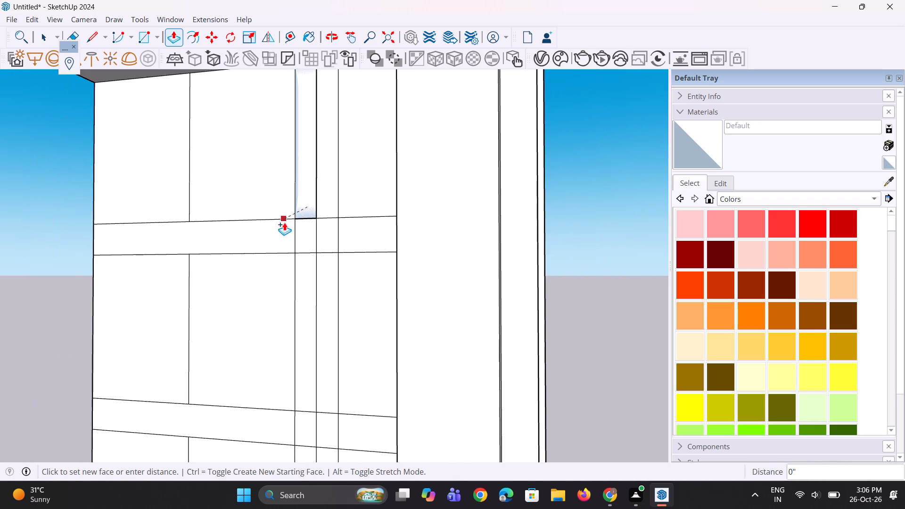
{"action": "scroll", "coordinate": [284, 222], "scroll_direction": "down", "scroll_amount": 5}
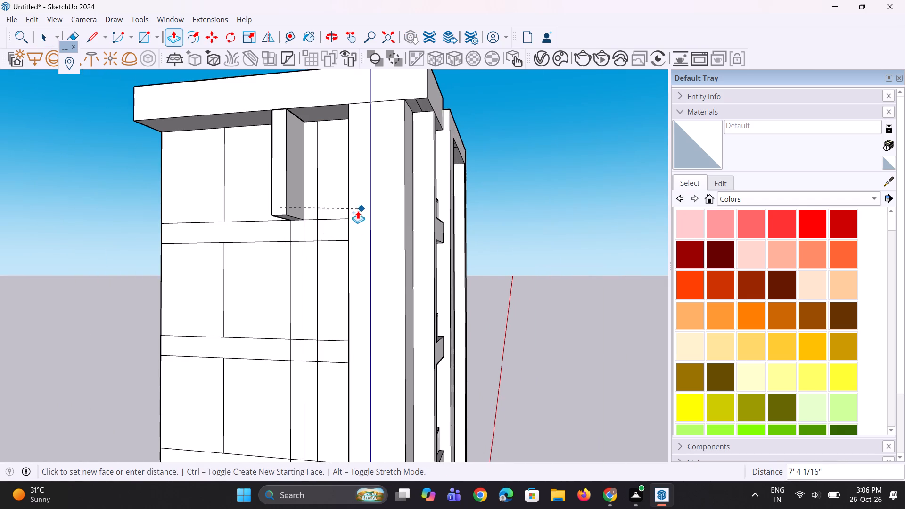
{"action": "left_click", "coordinate": [353, 215]}
Repeat the same extrusion on the strip's remaining band and storey segments down to the base ledge.
{"action": "scroll", "coordinate": [299, 257], "scroll_direction": "up", "scroll_amount": 1}
{"action": "double_click", "coordinate": [299, 234]}
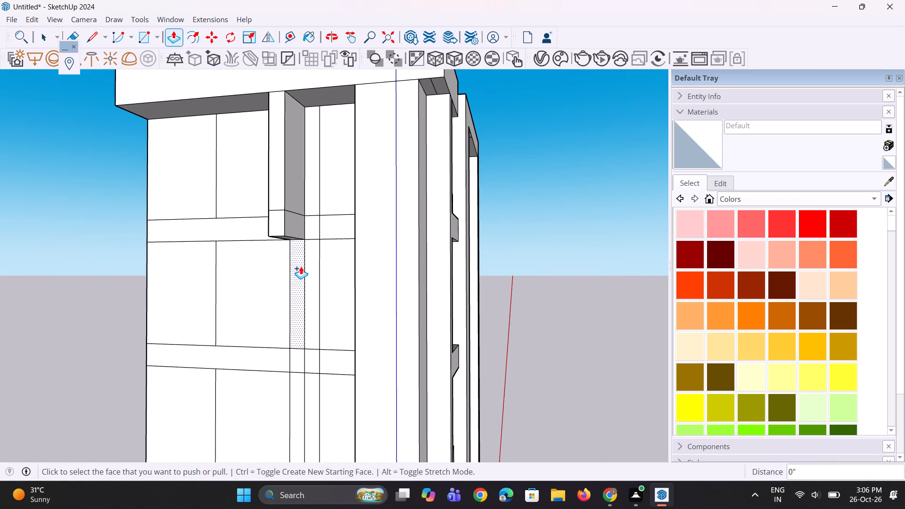
{"action": "double_click", "coordinate": [301, 266]}
{"action": "scroll", "coordinate": [303, 165], "scroll_direction": "down", "scroll_amount": 7}
{"action": "scroll", "coordinate": [300, 257], "scroll_direction": "up", "scroll_amount": 4}
{"action": "double_click", "coordinate": [297, 288]}
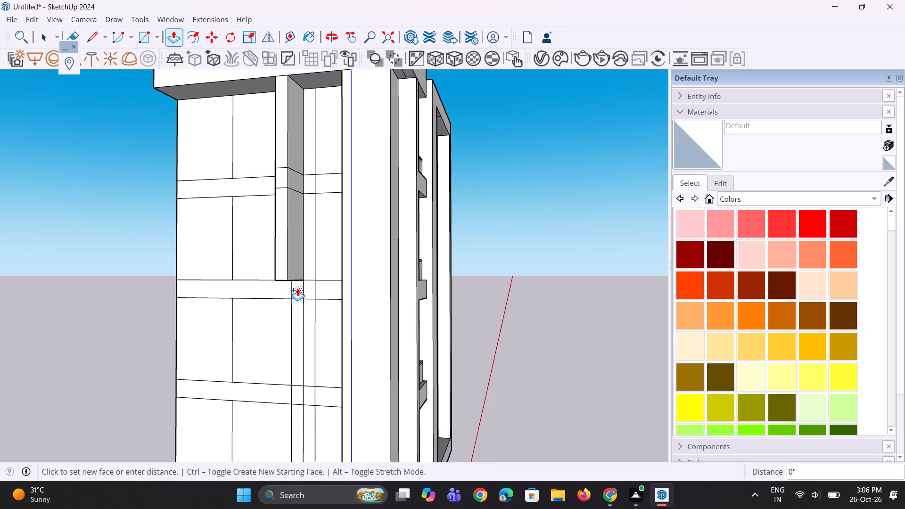
{"action": "double_click", "coordinate": [297, 320]}
{"action": "scroll", "coordinate": [294, 236], "scroll_direction": "down", "scroll_amount": 5}
{"action": "scroll", "coordinate": [273, 379], "scroll_direction": "up", "scroll_amount": 2}
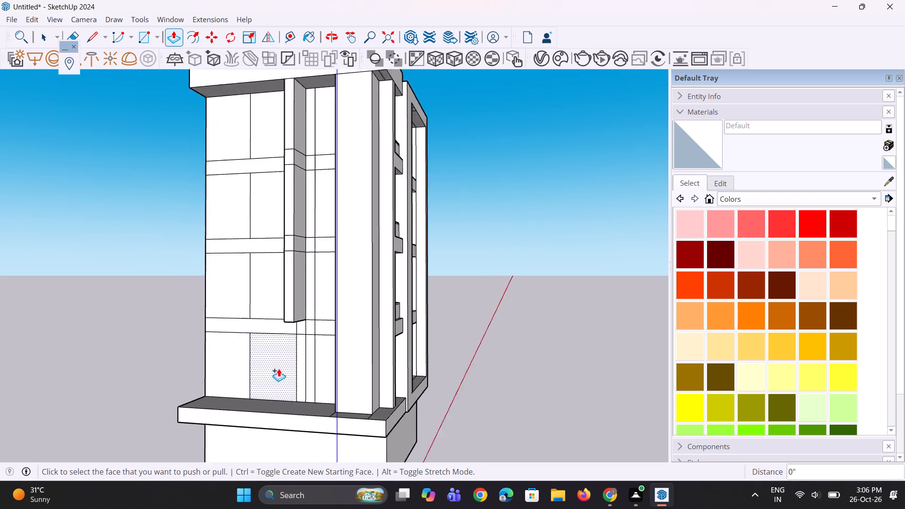
{"action": "scroll", "coordinate": [279, 369], "scroll_direction": "up", "scroll_amount": 6}
{"action": "double_click", "coordinate": [309, 312]}
{"action": "double_click", "coordinate": [319, 351]}
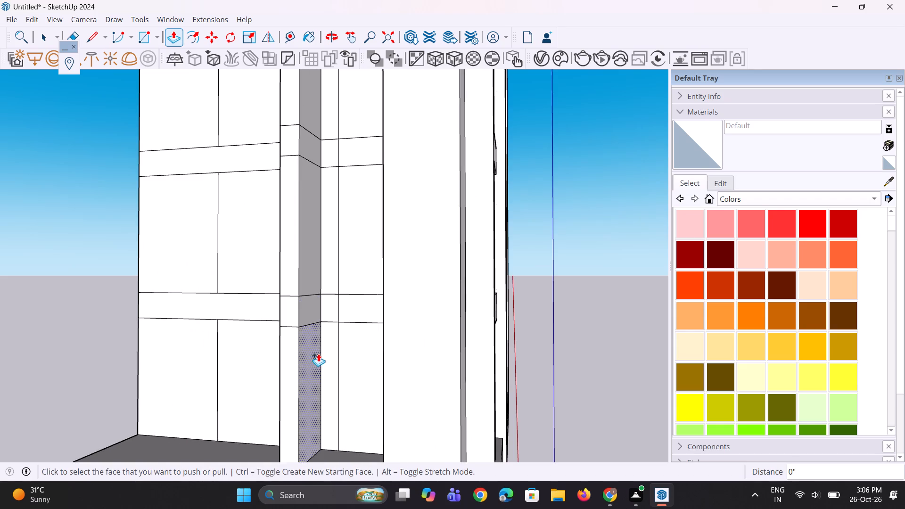
Pull out the lowest-storey part of the adjacent strip, nearer the column, by about 3' 6".
{"action": "middle_click_drag", "start_coordinate": [318, 363], "coordinate": [338, 394]}
{"action": "scroll", "coordinate": [310, 377], "scroll_direction": "up", "scroll_amount": 3}
{"action": "scroll", "coordinate": [310, 374], "scroll_direction": "down", "scroll_amount": 4}
{"action": "middle_click_drag", "start_coordinate": [288, 345], "coordinate": [298, 349]}
{"action": "scroll", "coordinate": [303, 348], "scroll_direction": "up", "scroll_amount": 6}
{"action": "scroll", "coordinate": [345, 361], "scroll_direction": "up", "scroll_amount": 1}
{"action": "middle_click_drag", "start_coordinate": [342, 361], "coordinate": [324, 350]}
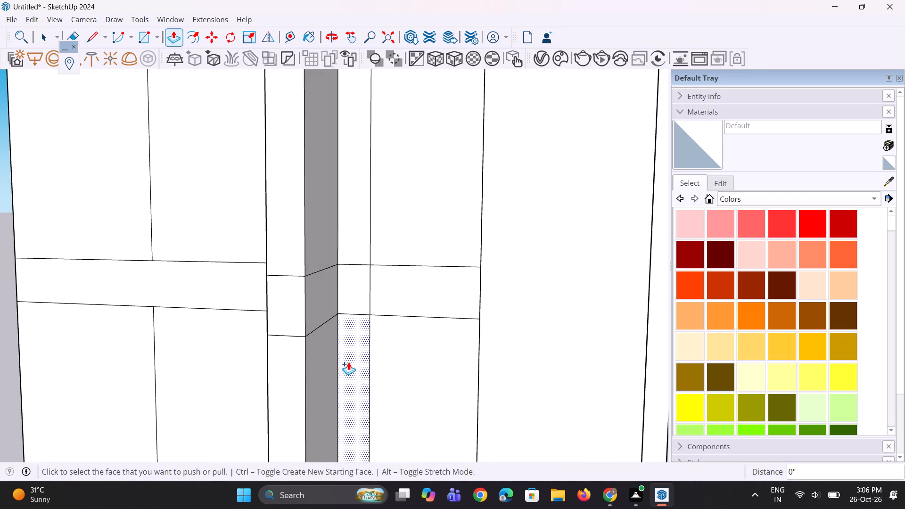
{"action": "left_click", "coordinate": [348, 363]}
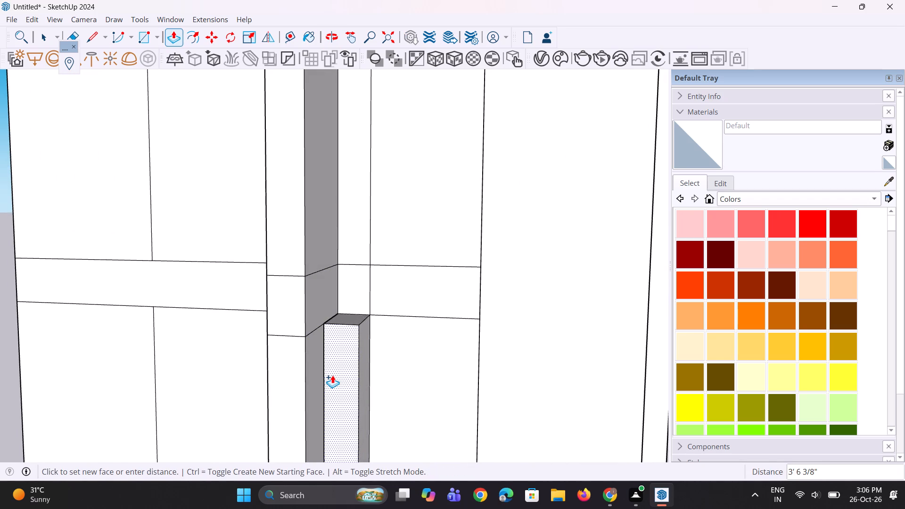
{"action": "left_click", "coordinate": [332, 375]}
Repeat the same extrusion on the nearer strip's remaining band and storey segments up to the top storey.
{"action": "double_click", "coordinate": [342, 298]}
{"action": "double_click", "coordinate": [342, 195]}
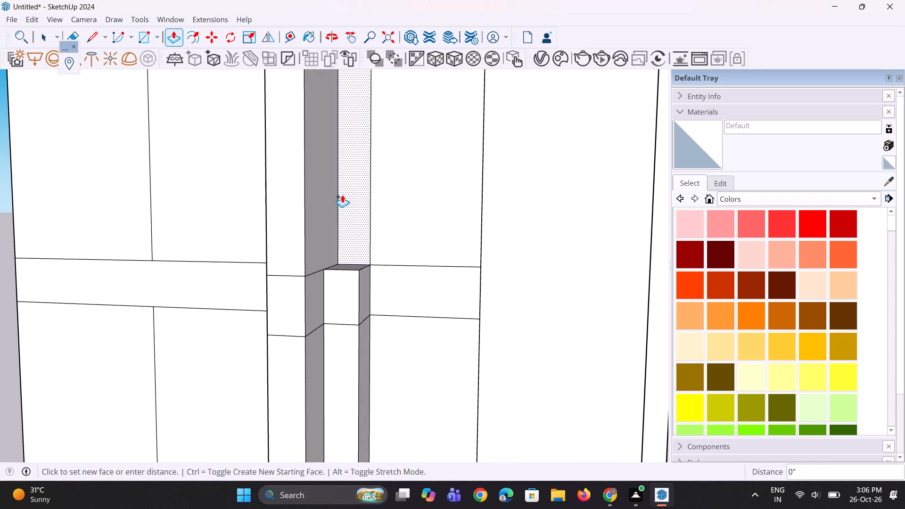
{"action": "scroll", "coordinate": [338, 387], "scroll_direction": "down", "scroll_amount": 10}
{"action": "scroll", "coordinate": [343, 213], "scroll_direction": "up", "scroll_amount": 3}
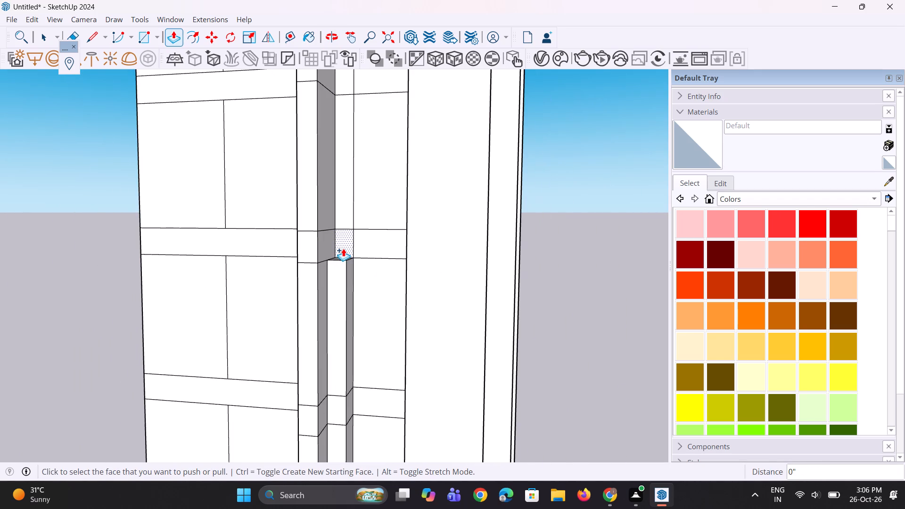
{"action": "double_click", "coordinate": [343, 248]}
{"action": "double_click", "coordinate": [343, 212]}
{"action": "scroll", "coordinate": [347, 325], "scroll_direction": "down", "scroll_amount": 4}
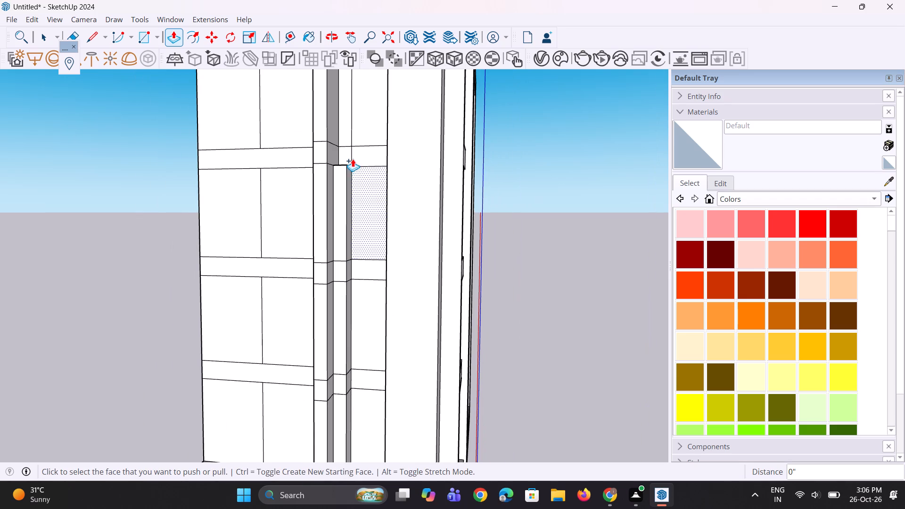
{"action": "double_click", "coordinate": [344, 158]}
{"action": "double_click", "coordinate": [342, 122]}
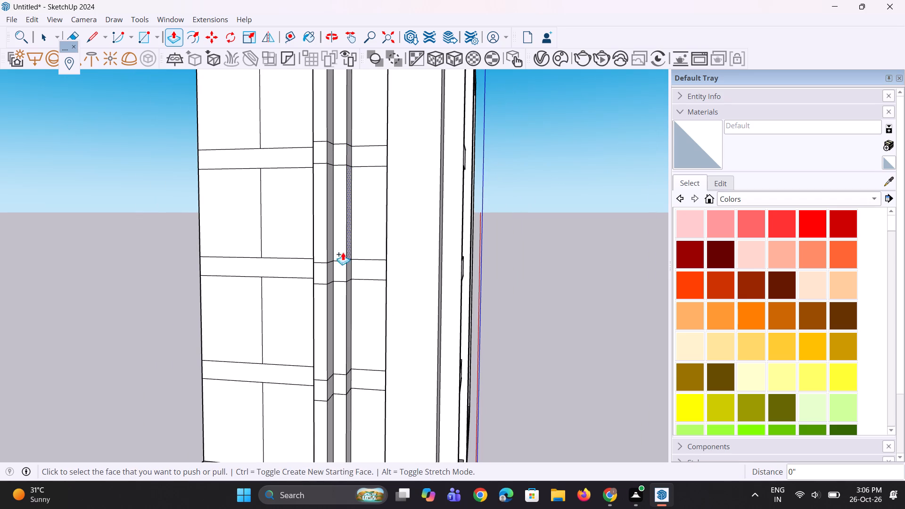
Erase the leftover horizontal edges on the front and side faces of both projecting strips at the top band.
{"action": "scroll", "coordinate": [333, 284], "scroll_direction": "down", "scroll_amount": 8}
{"action": "middle_click_drag", "start_coordinate": [322, 241], "coordinate": [306, 234]}
{"action": "scroll", "coordinate": [327, 222], "scroll_direction": "up", "scroll_amount": 7}
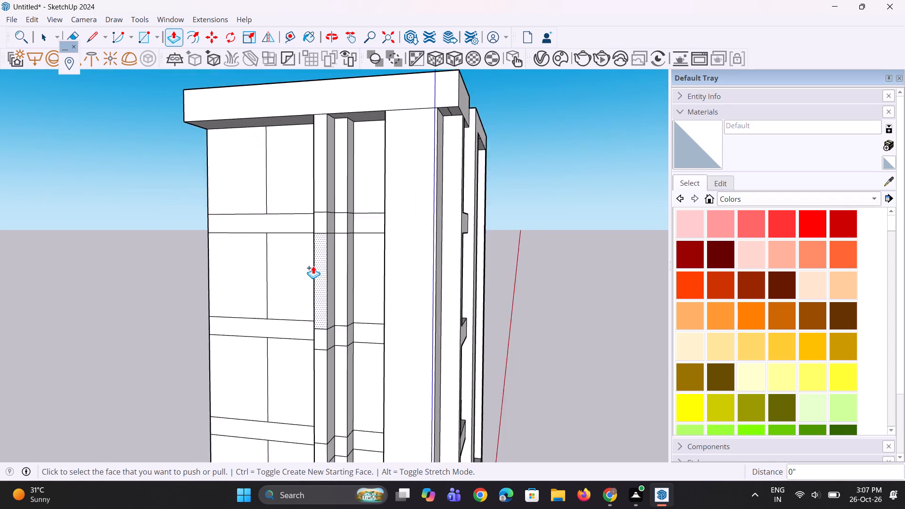
{"action": "scroll", "coordinate": [309, 268], "scroll_direction": "up", "scroll_amount": 11}
{"action": "key", "text": "e"}
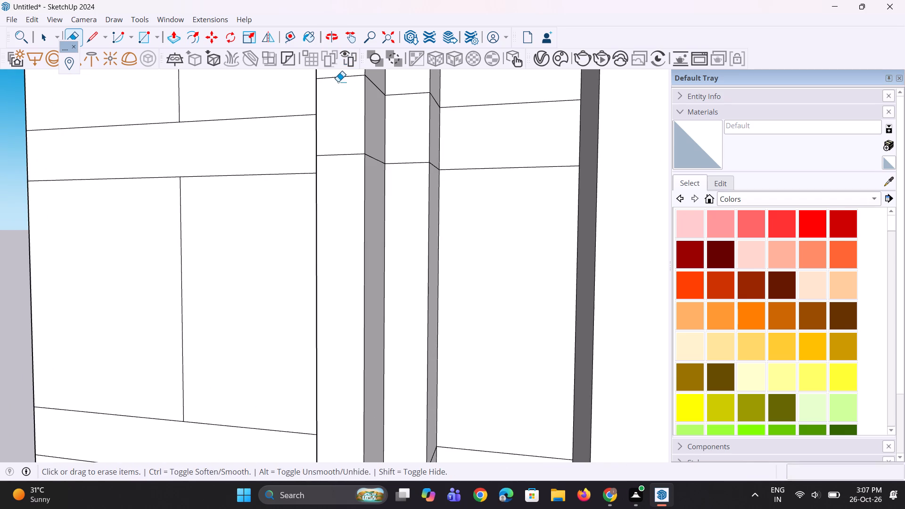
{"action": "left_click_drag", "start_coordinate": [340, 76], "coordinate": [350, 159]}
{"action": "scroll", "coordinate": [376, 91], "scroll_direction": "up", "scroll_amount": 1}
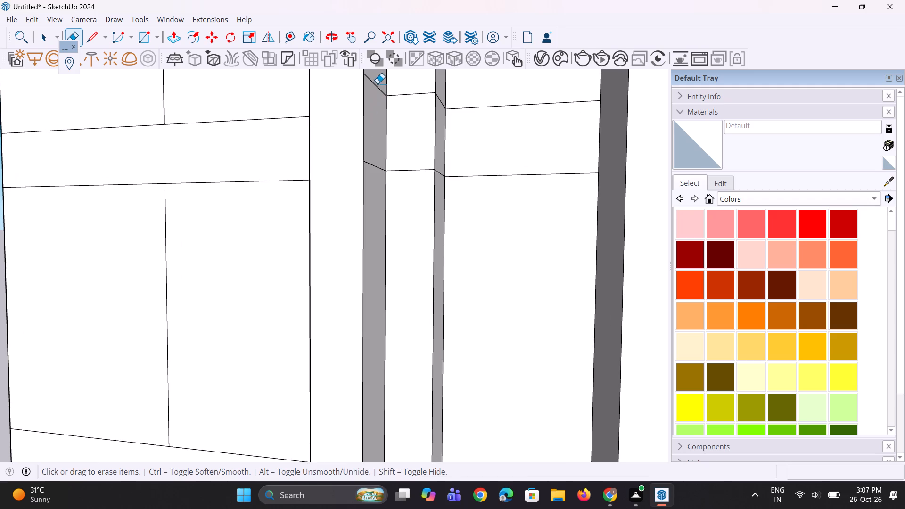
{"action": "left_click_drag", "start_coordinate": [377, 89], "coordinate": [373, 183]}
{"action": "left_click_drag", "start_coordinate": [373, 81], "coordinate": [374, 84]}
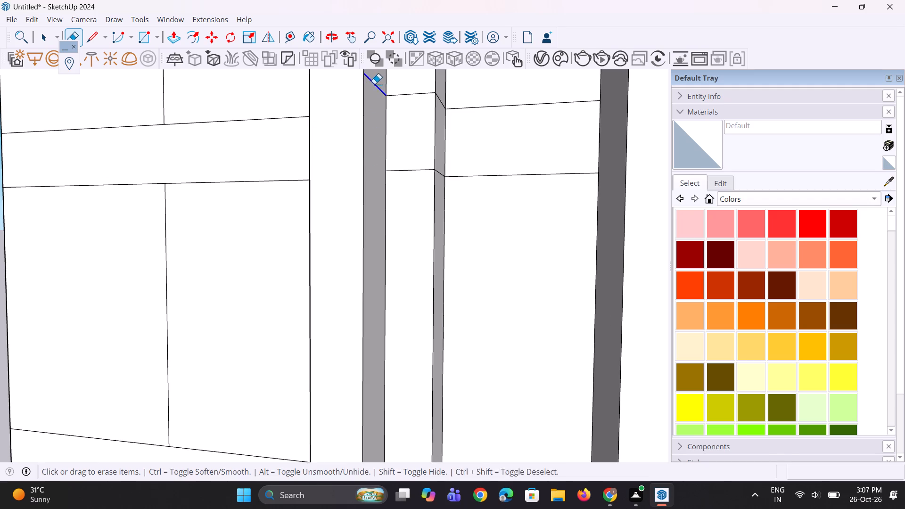
{"action": "left_click_drag", "start_coordinate": [374, 84], "coordinate": [376, 92]}
{"action": "left_click_drag", "start_coordinate": [400, 90], "coordinate": [409, 116]}
{"action": "left_click_drag", "start_coordinate": [401, 160], "coordinate": [409, 196]}
{"action": "middle_click_drag", "start_coordinate": [437, 202], "coordinate": [389, 225]}
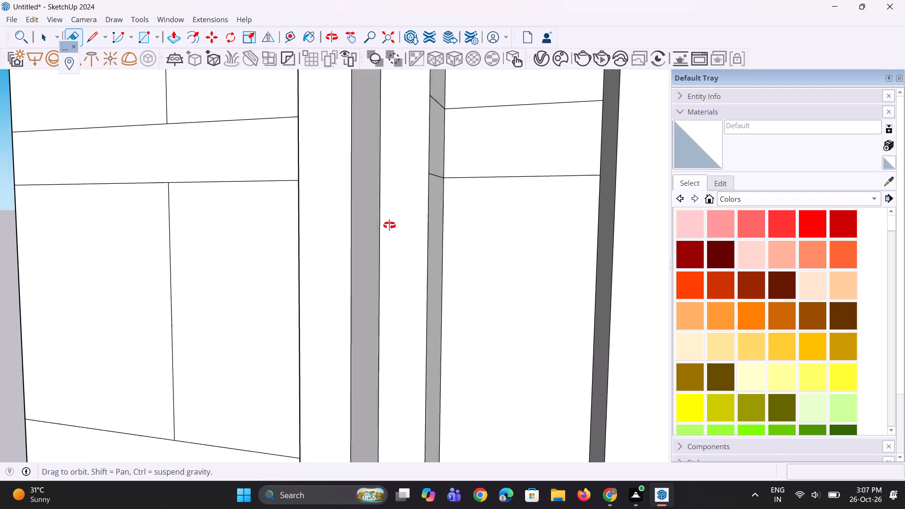
{"action": "middle_click_drag", "start_coordinate": [389, 225], "coordinate": [386, 227]}
{"action": "scroll", "coordinate": [430, 116], "scroll_direction": "up", "scroll_amount": 2}
{"action": "left_click_drag", "start_coordinate": [428, 101], "coordinate": [428, 147]}
{"action": "left_click_drag", "start_coordinate": [423, 199], "coordinate": [424, 221]}
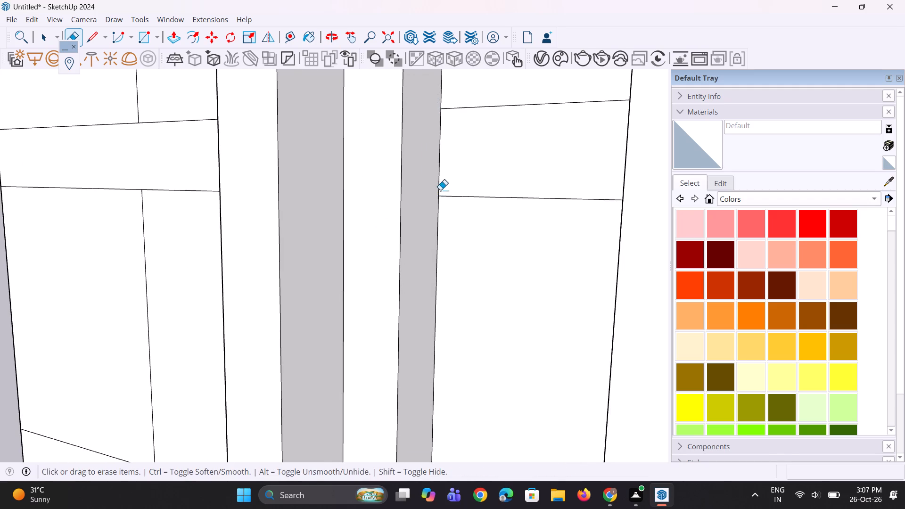
Erase the leftover edges on the front and side faces of both projecting strips at the middle band.
{"action": "scroll", "coordinate": [440, 190], "scroll_direction": "down", "scroll_amount": 14}
{"action": "scroll", "coordinate": [427, 320], "scroll_direction": "up", "scroll_amount": 10}
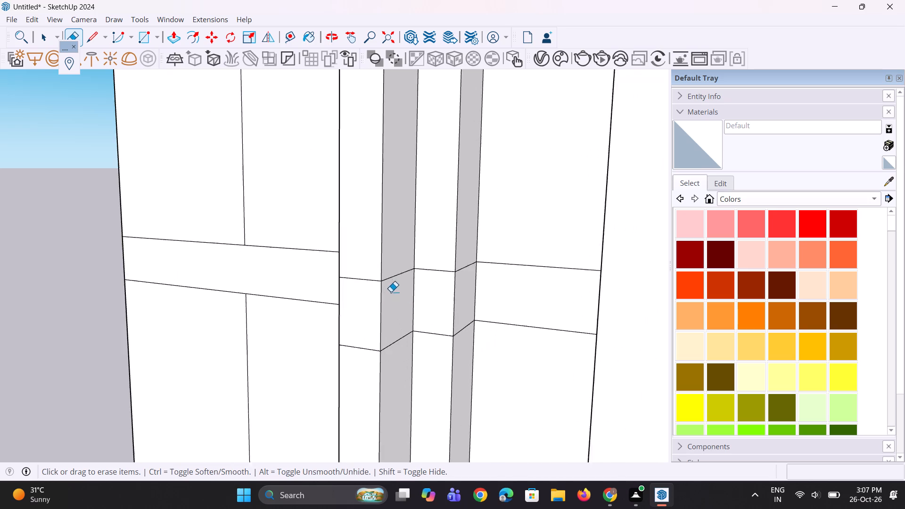
{"action": "scroll", "coordinate": [391, 292], "scroll_direction": "up", "scroll_amount": 1}
{"action": "left_click_drag", "start_coordinate": [394, 271], "coordinate": [401, 330]}
{"action": "left_click_drag", "start_coordinate": [399, 339], "coordinate": [398, 361]}
{"action": "left_click_drag", "start_coordinate": [364, 272], "coordinate": [362, 314]}
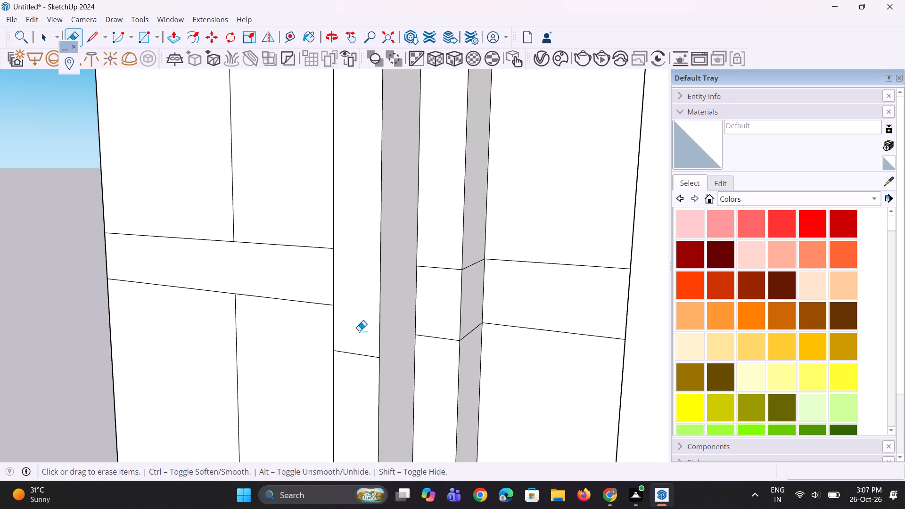
{"action": "left_click_drag", "start_coordinate": [359, 333], "coordinate": [362, 364]}
{"action": "scroll", "coordinate": [435, 284], "scroll_direction": "up", "scroll_amount": 1}
{"action": "left_click_drag", "start_coordinate": [443, 255], "coordinate": [444, 290]}
{"action": "left_click_drag", "start_coordinate": [439, 329], "coordinate": [442, 355]}
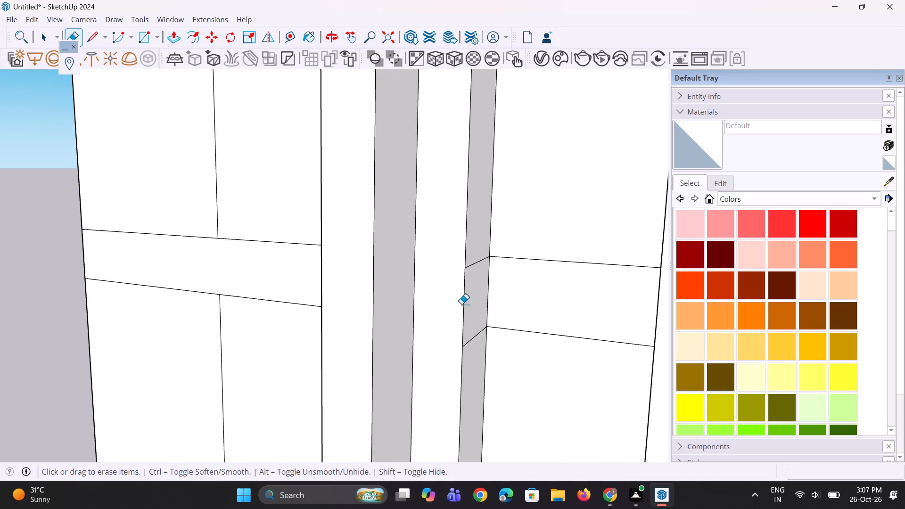
{"action": "left_click_drag", "start_coordinate": [475, 258], "coordinate": [480, 282]}
{"action": "left_click_drag", "start_coordinate": [480, 321], "coordinate": [484, 346]}
Erase the leftover edges on the front and side faces of both projecting strips at the lowest band.
{"action": "scroll", "coordinate": [445, 216], "scroll_direction": "down", "scroll_amount": 7}
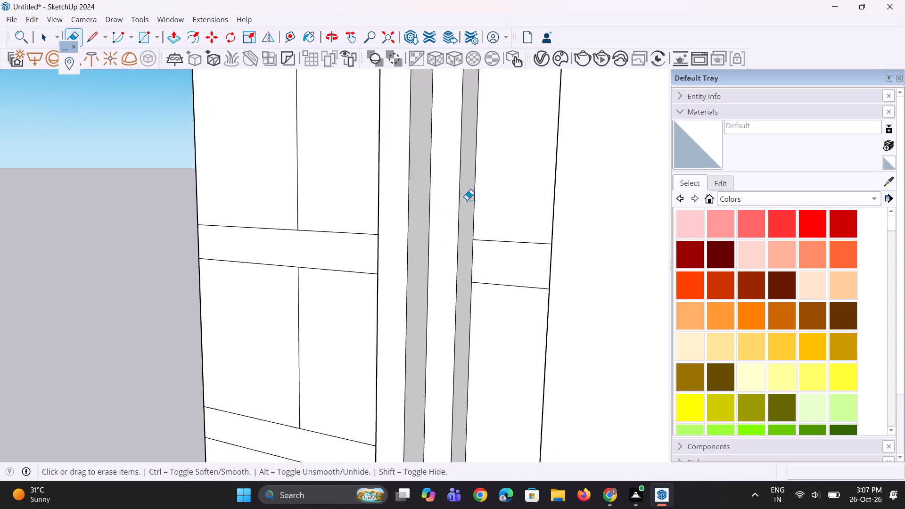
{"action": "scroll", "coordinate": [467, 200], "scroll_direction": "down", "scroll_amount": 7}
{"action": "scroll", "coordinate": [429, 384], "scroll_direction": "up", "scroll_amount": 5}
{"action": "scroll", "coordinate": [429, 325], "scroll_direction": "up", "scroll_amount": 9}
{"action": "left_click_drag", "start_coordinate": [422, 284], "coordinate": [418, 340]}
{"action": "left_click_drag", "start_coordinate": [414, 380], "coordinate": [414, 408]}
{"action": "left_click_drag", "start_coordinate": [458, 284], "coordinate": [474, 349]}
{"action": "left_click_drag", "start_coordinate": [465, 361], "coordinate": [465, 366]}
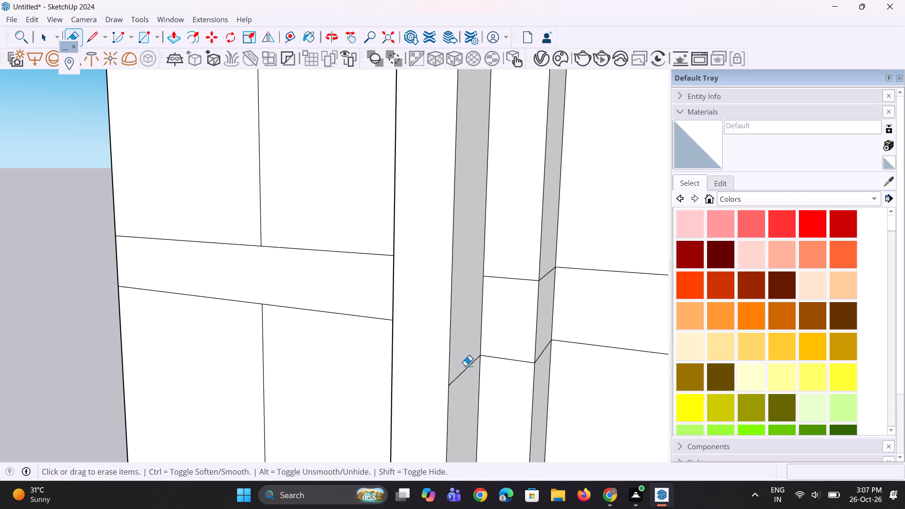
{"action": "left_click_drag", "start_coordinate": [465, 366], "coordinate": [477, 393]}
{"action": "left_click_drag", "start_coordinate": [514, 264], "coordinate": [514, 316]}
{"action": "left_click_drag", "start_coordinate": [513, 354], "coordinate": [513, 389]}
{"action": "middle_click_drag", "start_coordinate": [507, 357], "coordinate": [453, 349]}
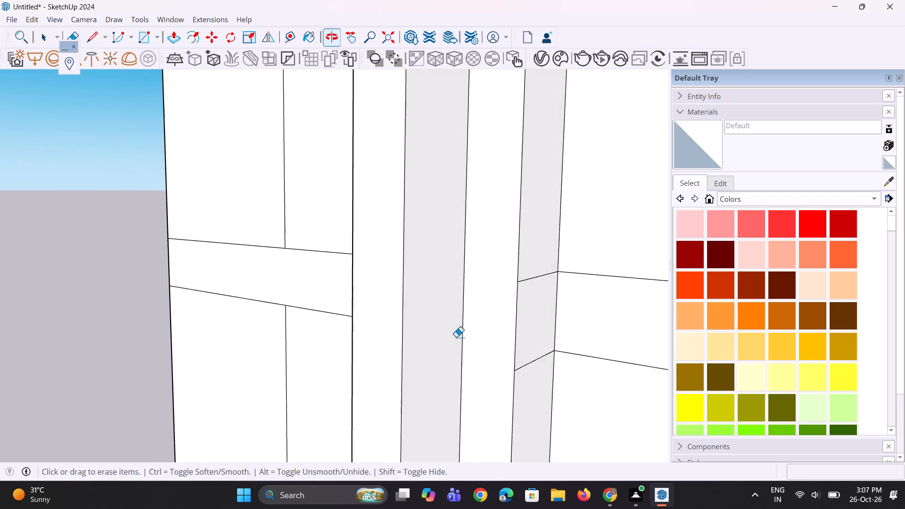
{"action": "scroll", "coordinate": [525, 308], "scroll_direction": "up", "scroll_amount": 2}
{"action": "left_click_drag", "start_coordinate": [532, 266], "coordinate": [537, 298]}
{"action": "left_click_drag", "start_coordinate": [539, 349], "coordinate": [537, 399]}
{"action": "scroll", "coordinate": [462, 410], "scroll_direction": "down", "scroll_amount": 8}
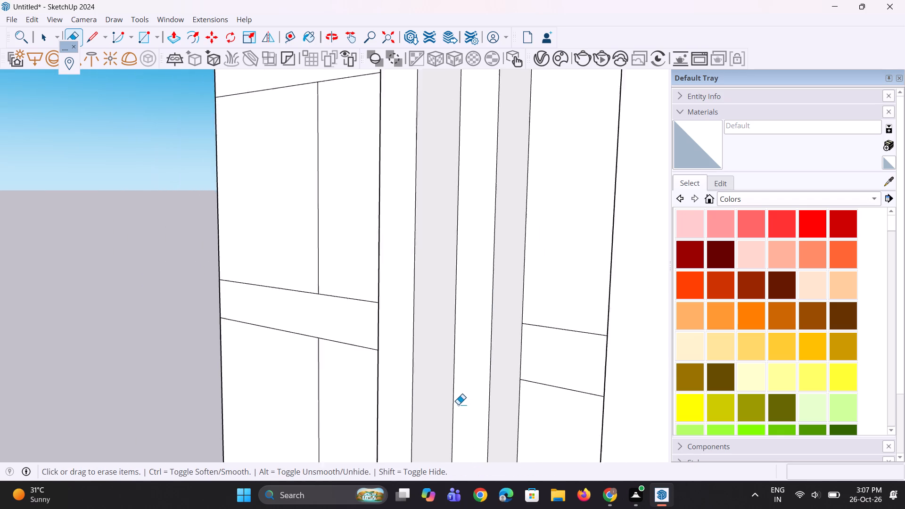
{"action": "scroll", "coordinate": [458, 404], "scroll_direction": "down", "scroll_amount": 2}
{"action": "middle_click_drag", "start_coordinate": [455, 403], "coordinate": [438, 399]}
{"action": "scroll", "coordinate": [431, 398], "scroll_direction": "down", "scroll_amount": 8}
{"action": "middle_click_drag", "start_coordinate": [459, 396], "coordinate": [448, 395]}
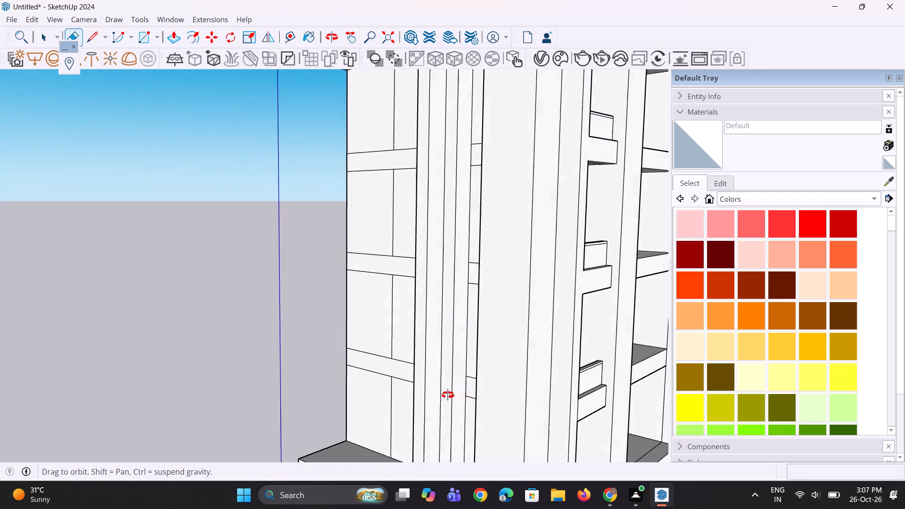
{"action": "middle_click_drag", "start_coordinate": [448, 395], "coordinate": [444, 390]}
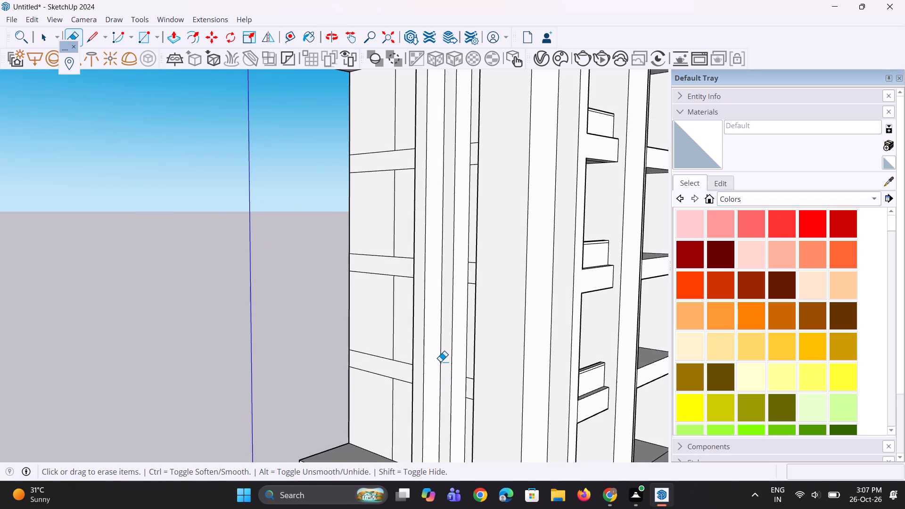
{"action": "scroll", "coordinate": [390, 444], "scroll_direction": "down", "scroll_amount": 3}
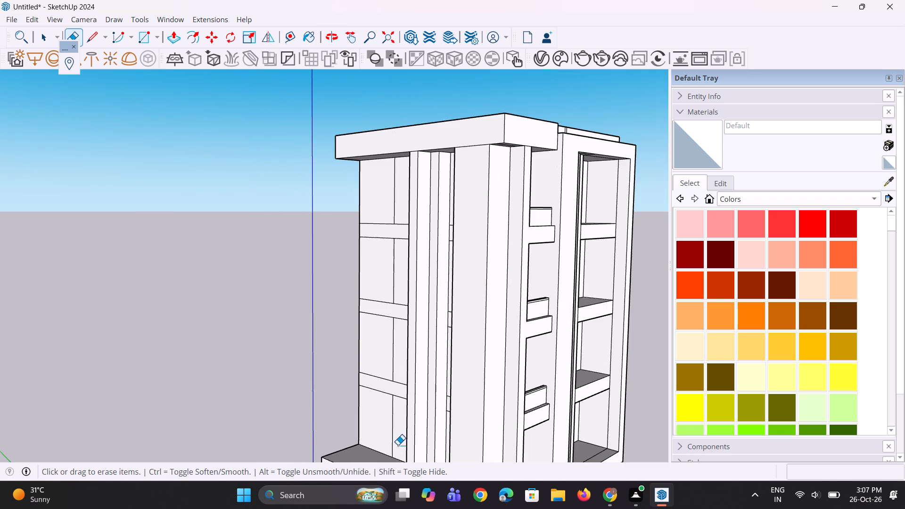
Pull the outer face of the projecting strip nearer the corner column outward by 1' 9 3/4".
{"action": "middle_click_drag", "start_coordinate": [395, 442], "coordinate": [371, 421]}
{"action": "scroll", "coordinate": [396, 376], "scroll_direction": "up", "scroll_amount": 2}
{"action": "scroll", "coordinate": [440, 405], "scroll_direction": "up", "scroll_amount": 2}
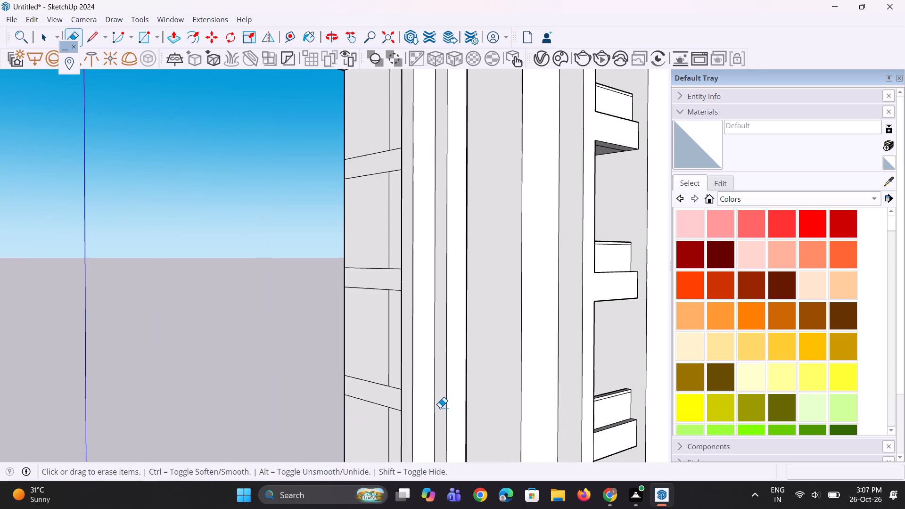
{"action": "key", "text": "p"}
{"action": "scroll", "coordinate": [435, 383], "scroll_direction": "up", "scroll_amount": 2}
{"action": "left_click", "coordinate": [444, 394]}
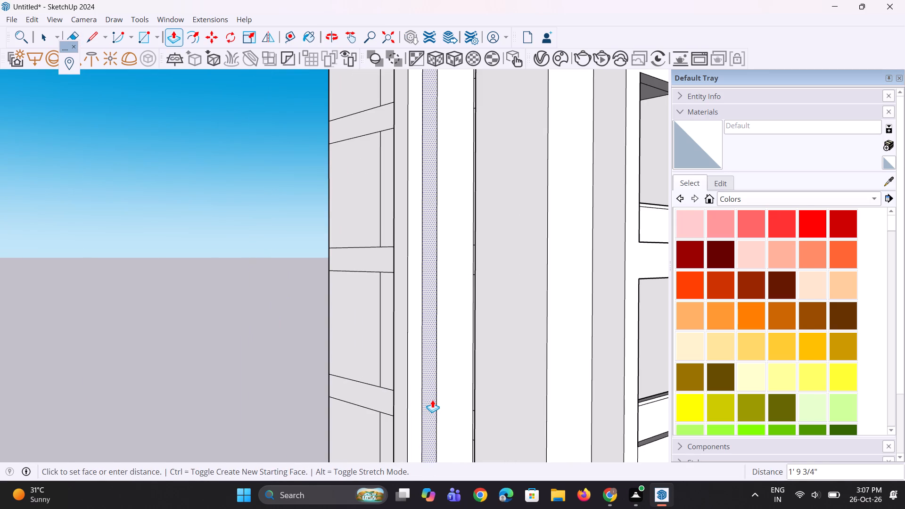
{"action": "left_click", "coordinate": [432, 400]}
Extrude the three band segments in the recess between the nearer strip and corner column by 5' 4 1/8", from lowest to top.
{"action": "middle_click_drag", "start_coordinate": [469, 410], "coordinate": [530, 411]}
{"action": "left_click", "coordinate": [477, 422]}
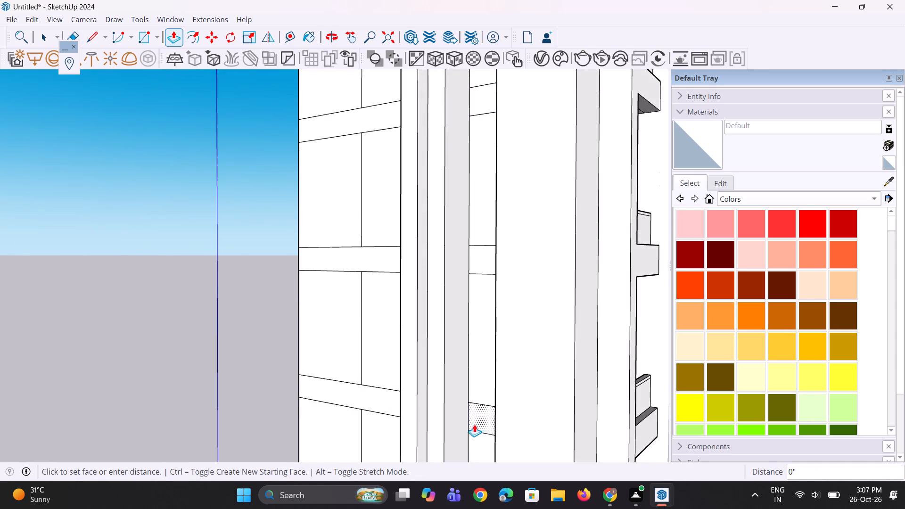
{"action": "left_click", "coordinate": [440, 391]}
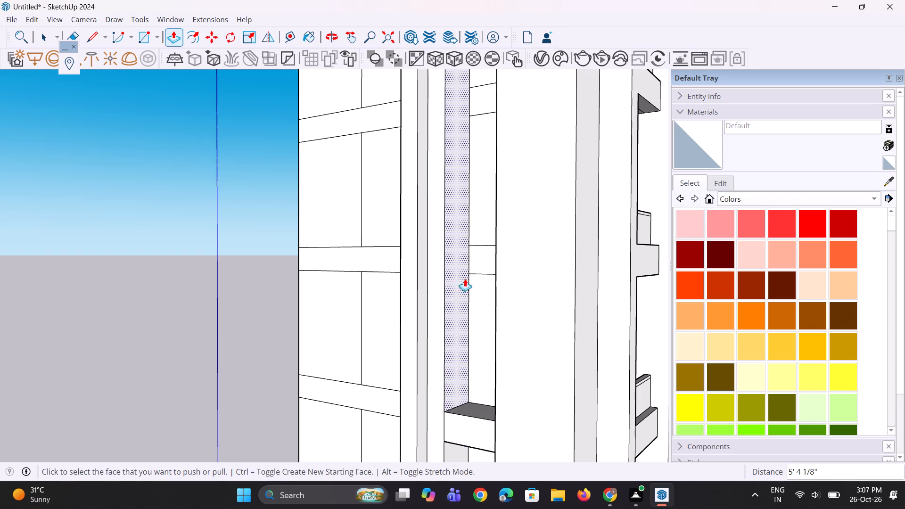
{"action": "double_click", "coordinate": [478, 262]}
{"action": "middle_click_drag", "start_coordinate": [461, 341], "coordinate": [438, 374]}
{"action": "scroll", "coordinate": [446, 388], "scroll_direction": "down", "scroll_amount": 4}
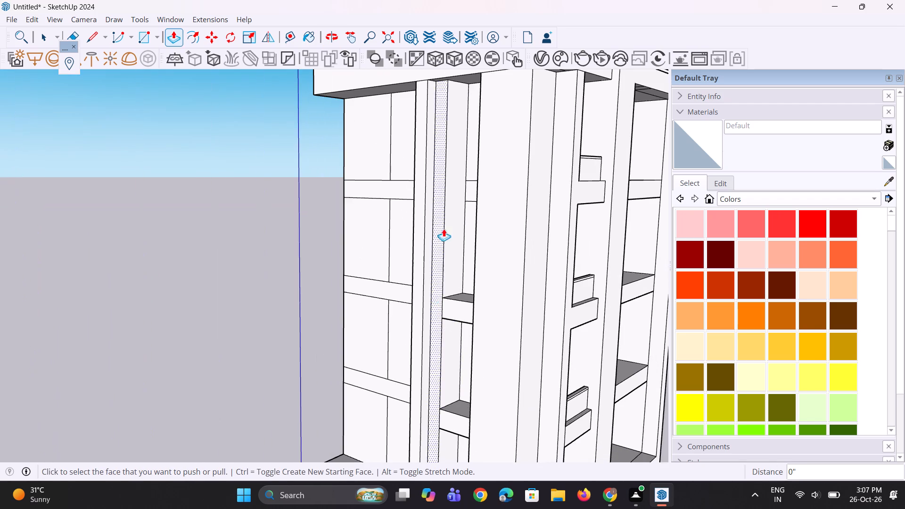
{"action": "double_click", "coordinate": [469, 192]}
Raise the top faces of the three extruded band blocks in the recess by 5' 1 1/8", from top to lowest.
{"action": "middle_click_drag", "start_coordinate": [445, 296], "coordinate": [511, 299]}
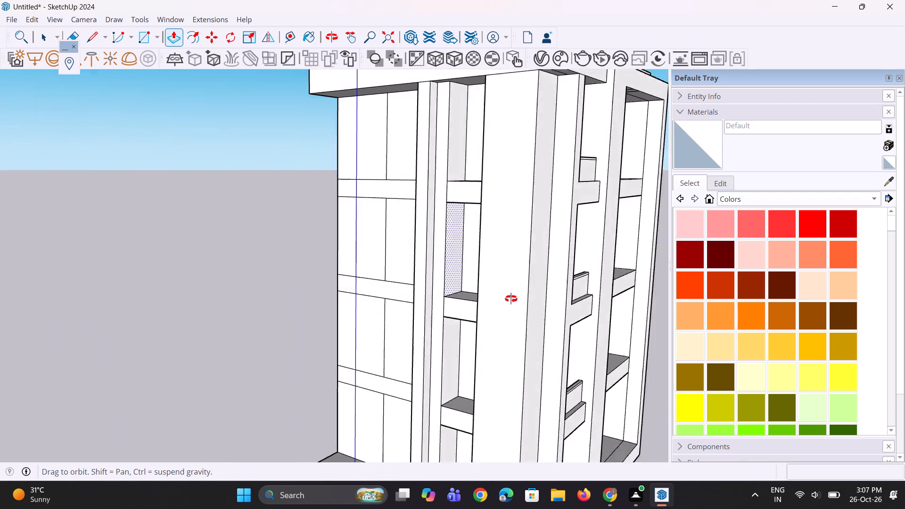
{"action": "middle_click_drag", "start_coordinate": [511, 299], "coordinate": [392, 321]}
{"action": "scroll", "coordinate": [444, 301], "scroll_direction": "down", "scroll_amount": 4}
{"action": "middle_click_drag", "start_coordinate": [481, 324], "coordinate": [509, 272]}
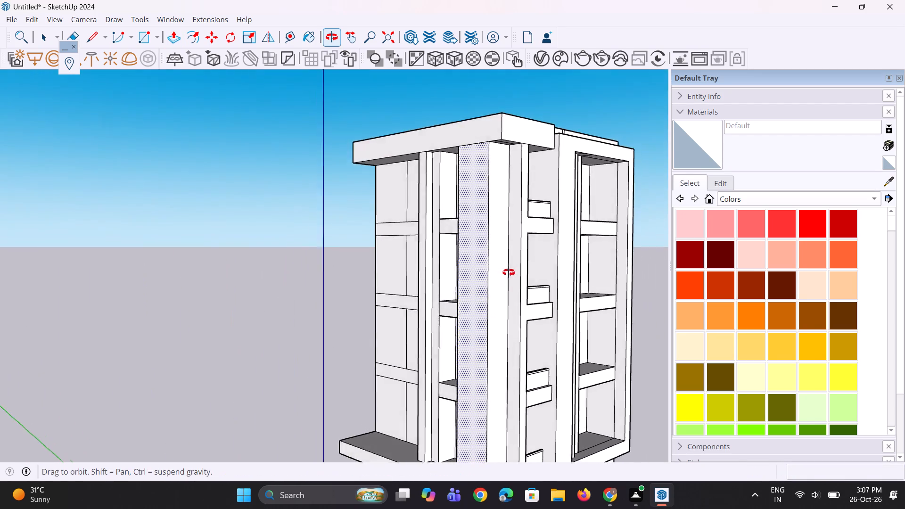
{"action": "middle_click_drag", "start_coordinate": [509, 272], "coordinate": [638, 263]}
{"action": "middle_click_drag", "start_coordinate": [443, 222], "coordinate": [441, 248]}
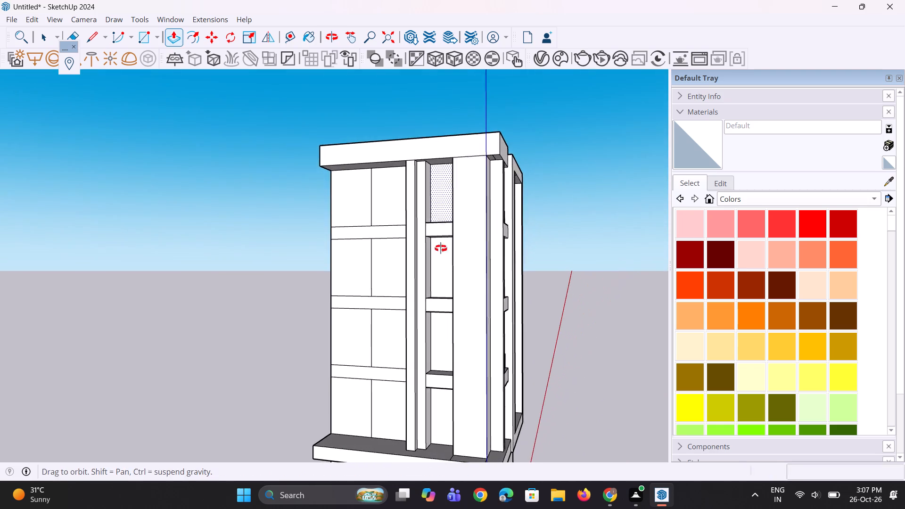
{"action": "middle_click_drag", "start_coordinate": [441, 248], "coordinate": [444, 354]}
{"action": "scroll", "coordinate": [447, 267], "scroll_direction": "up", "scroll_amount": 3}
{"action": "left_click", "coordinate": [449, 251]}
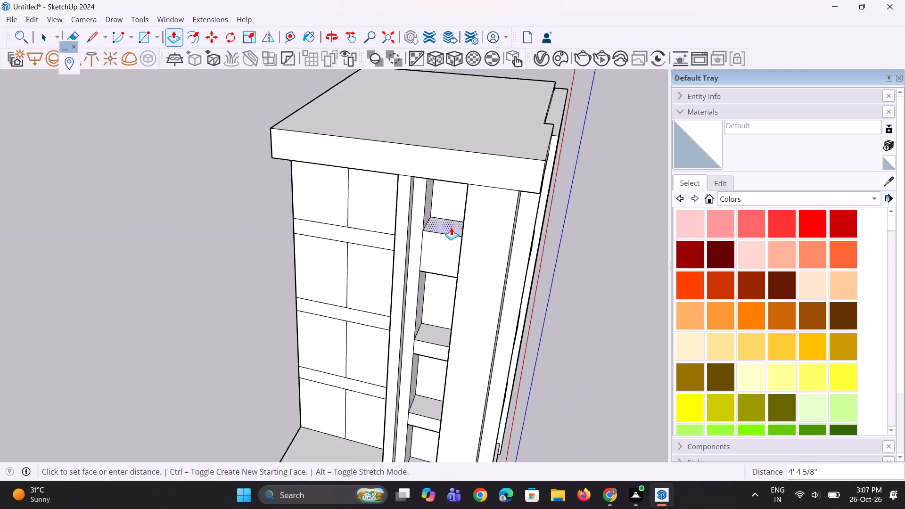
{"action": "left_click", "coordinate": [454, 223]}
{"action": "middle_click_drag", "start_coordinate": [430, 398], "coordinate": [451, 311]}
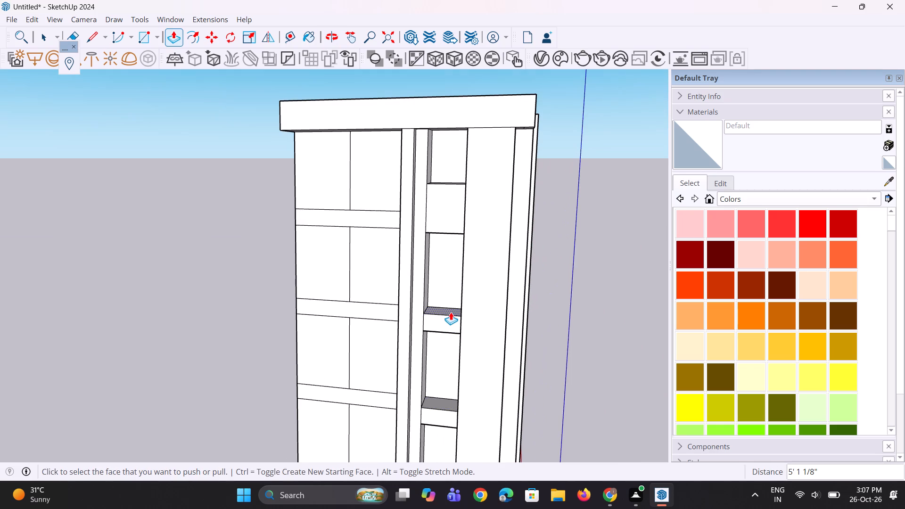
{"action": "double_click", "coordinate": [451, 312]}
{"action": "middle_click_drag", "start_coordinate": [432, 385], "coordinate": [440, 350]}
{"action": "scroll", "coordinate": [433, 406], "scroll_direction": "up", "scroll_amount": 2}
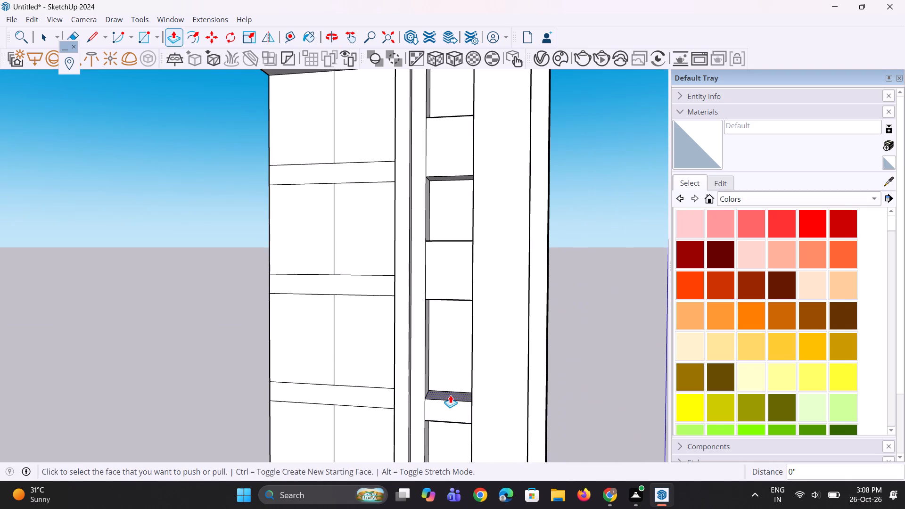
{"action": "double_click", "coordinate": [451, 395]}
Copy the bottom edge of the recess's back wall a short distance upward to outline a low panel above the base ledge.
{"action": "scroll", "coordinate": [409, 375], "scroll_direction": "down", "scroll_amount": 5}
{"action": "scroll", "coordinate": [442, 446], "scroll_direction": "up", "scroll_amount": 1}
{"action": "middle_click_drag", "start_coordinate": [442, 446], "coordinate": [432, 417]}
{"action": "scroll", "coordinate": [401, 403], "scroll_direction": "down", "scroll_amount": 5}
{"action": "scroll", "coordinate": [403, 458], "scroll_direction": "up", "scroll_amount": 9}
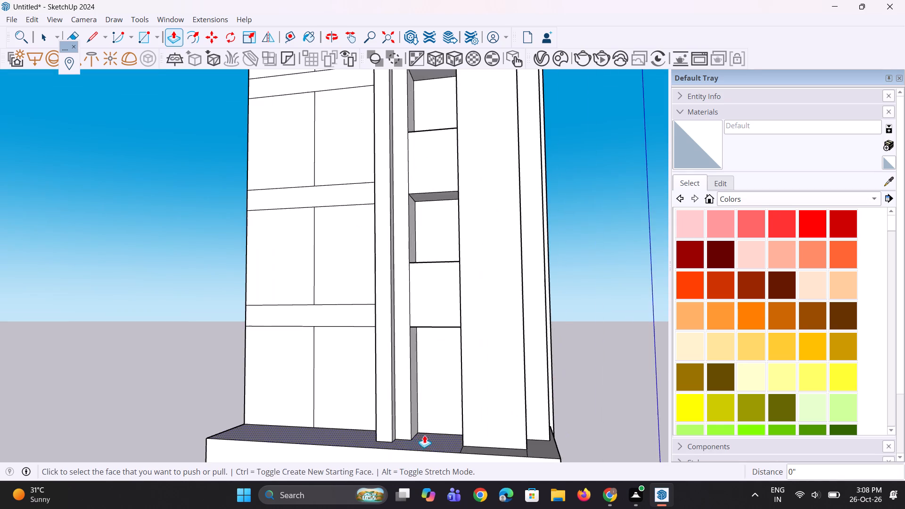
{"action": "scroll", "coordinate": [444, 435], "scroll_direction": "up", "scroll_amount": 2}
{"action": "middle_click_drag", "start_coordinate": [440, 438], "coordinate": [425, 456]}
{"action": "key", "text": "space"}
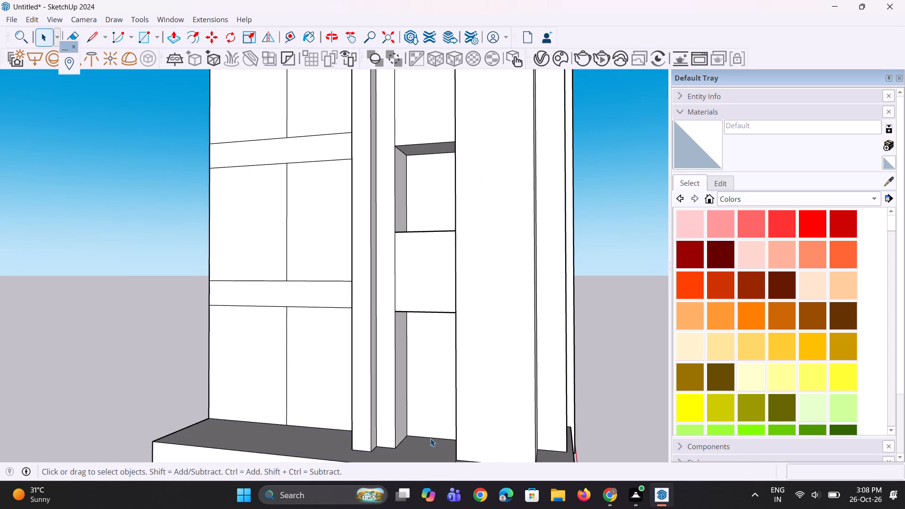
{"action": "left_click", "coordinate": [430, 438]}
{"action": "scroll", "coordinate": [421, 443], "scroll_direction": "up", "scroll_amount": 3}
{"action": "key", "text": "m"}
{"action": "scroll", "coordinate": [391, 443], "scroll_direction": "up", "scroll_amount": 2}
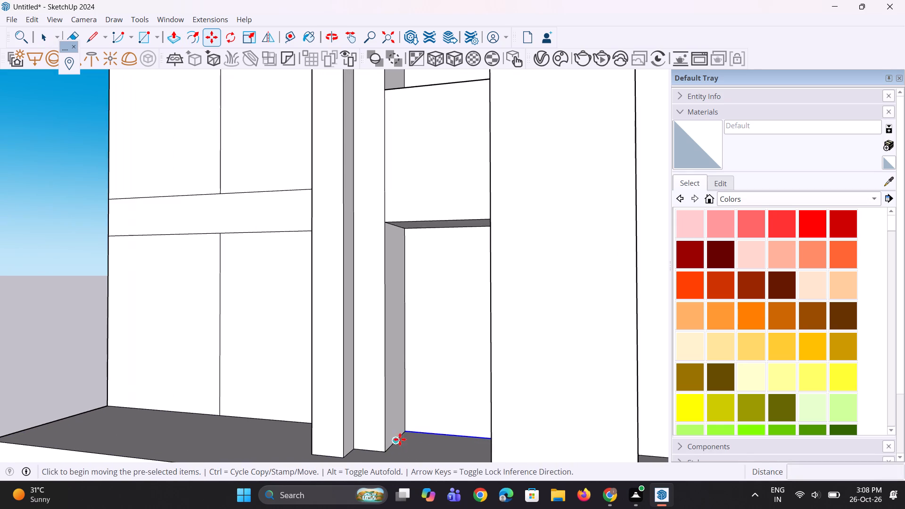
{"action": "left_click", "coordinate": [410, 429]}
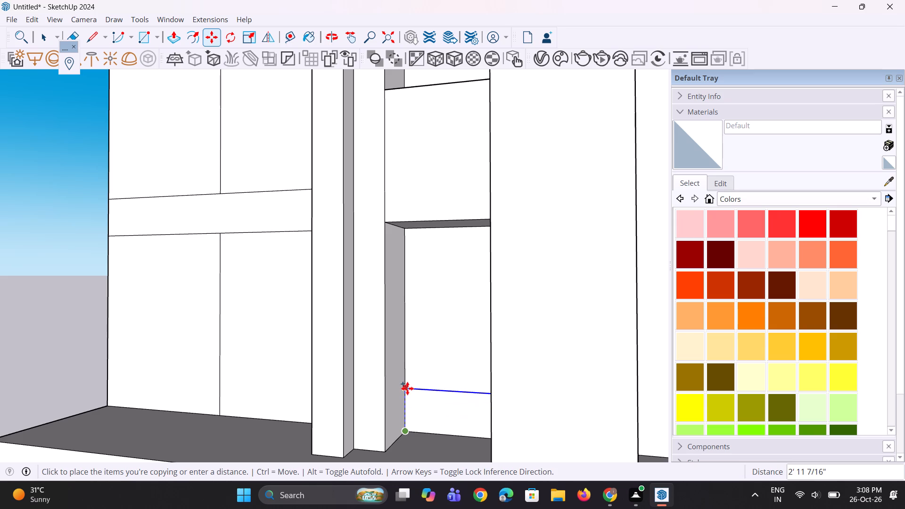
{"action": "left_click", "coordinate": [407, 395]}
Extrude the low recess panel 5' 4 1/8" and raise its top face by 7 3/8".
{"action": "key", "text": "p"}
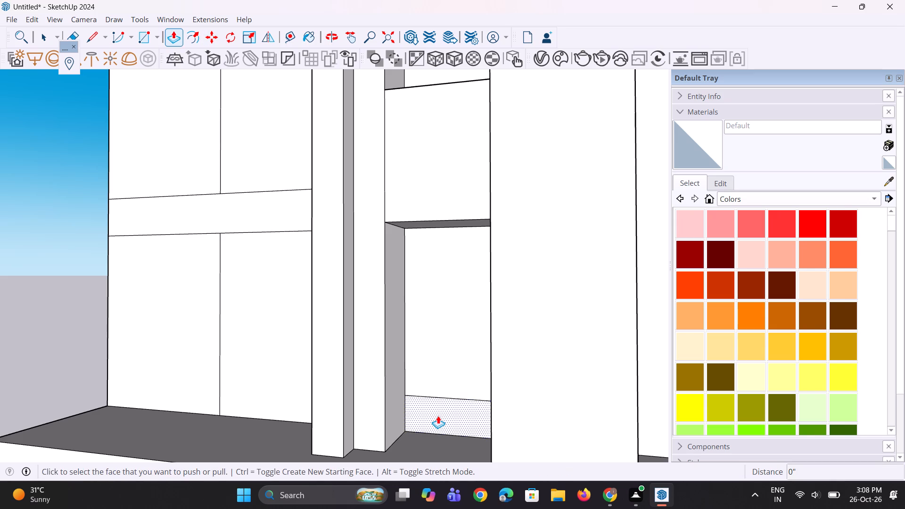
{"action": "left_click", "coordinate": [438, 416]}
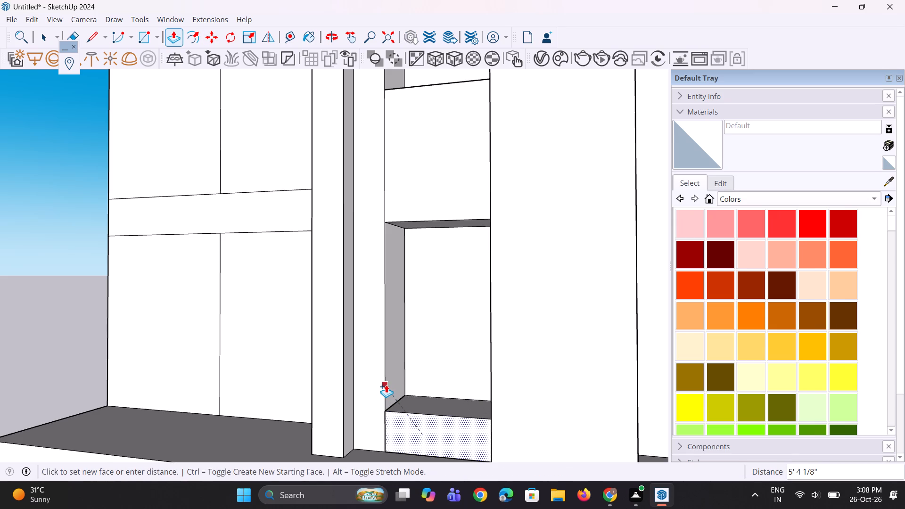
{"action": "left_click", "coordinate": [386, 385]}
{"action": "scroll", "coordinate": [425, 409], "scroll_direction": "up", "scroll_amount": 1}
{"action": "left_click", "coordinate": [425, 409]}
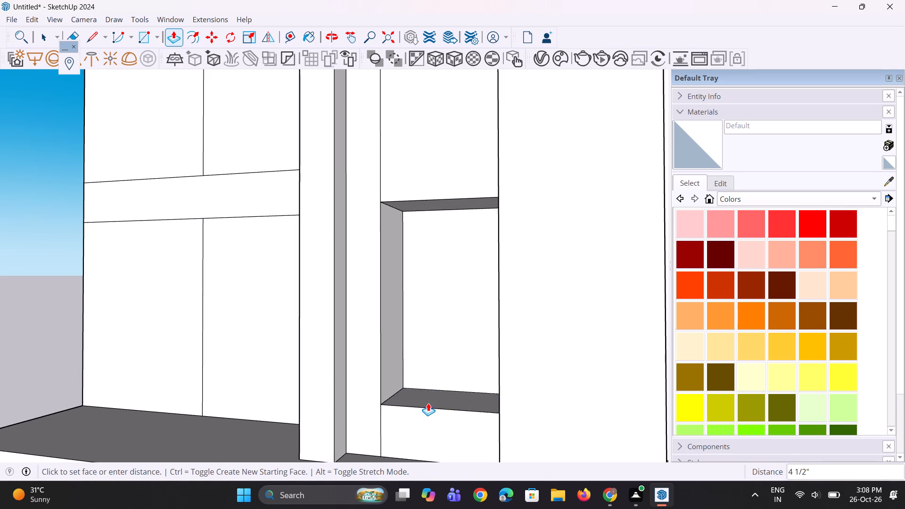
{"action": "left_click", "coordinate": [429, 399]}
Examine the side wall, its recess blocks and the roof overhang from several angles.
{"action": "scroll", "coordinate": [398, 363], "scroll_direction": "down", "scroll_amount": 8}
{"action": "middle_click_drag", "start_coordinate": [434, 388], "coordinate": [395, 405]}
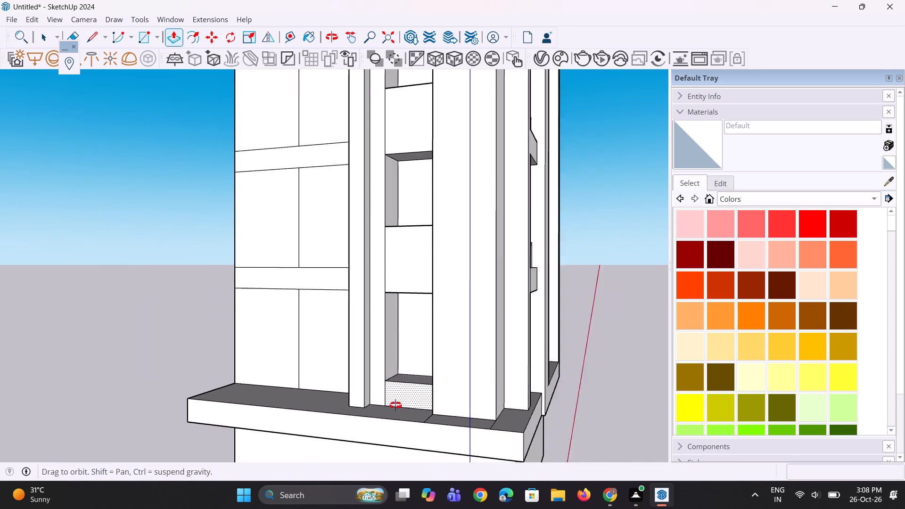
{"action": "middle_click_drag", "start_coordinate": [395, 405], "coordinate": [391, 408]}
{"action": "scroll", "coordinate": [393, 392], "scroll_direction": "down", "scroll_amount": 5}
{"action": "middle_click_drag", "start_coordinate": [398, 386], "coordinate": [450, 374]}
{"action": "scroll", "coordinate": [405, 423], "scroll_direction": "down", "scroll_amount": 4}
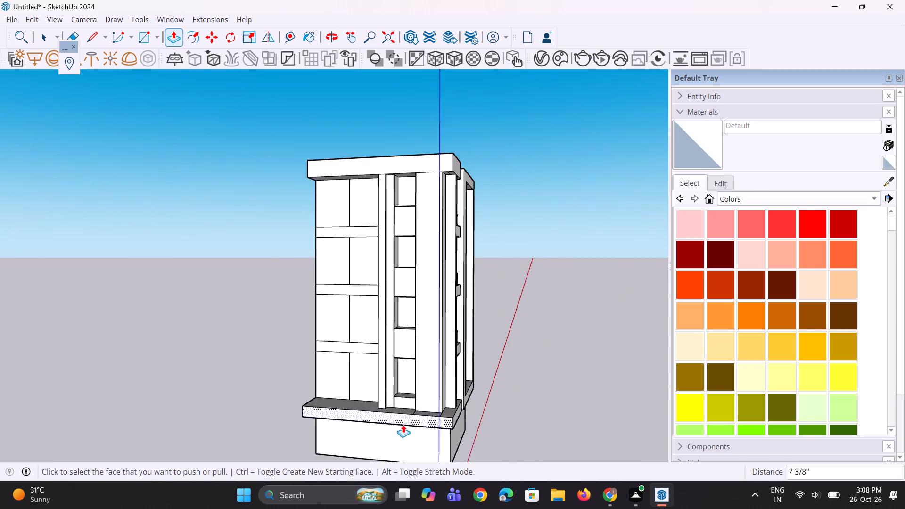
{"action": "scroll", "coordinate": [403, 425], "scroll_direction": "down", "scroll_amount": 1}
{"action": "middle_click_drag", "start_coordinate": [398, 393], "coordinate": [406, 372]}
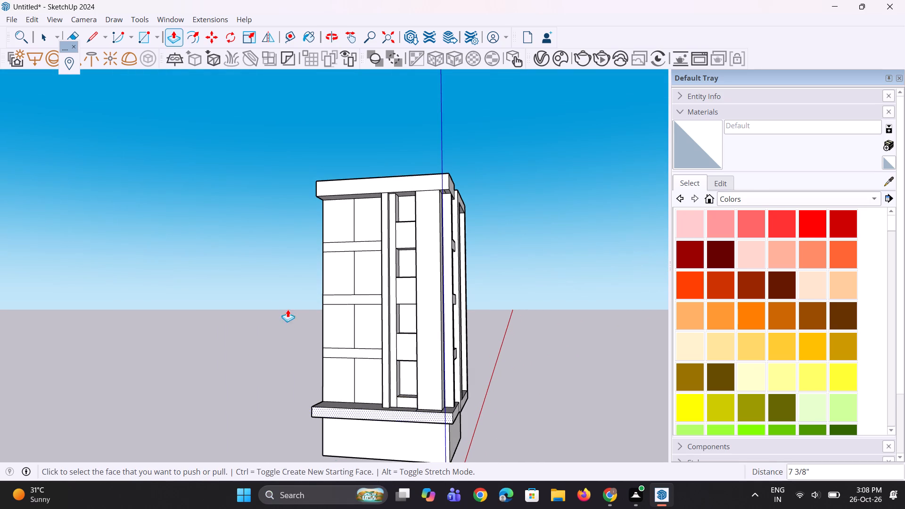
{"action": "scroll", "coordinate": [324, 416], "scroll_direction": "down", "scroll_amount": 2}
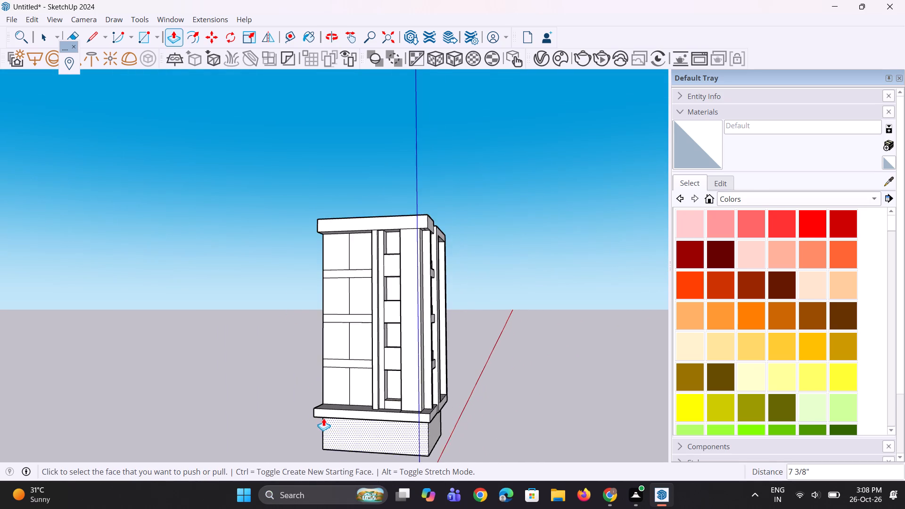
{"action": "scroll", "coordinate": [330, 398], "scroll_direction": "down", "scroll_amount": 1}
{"action": "middle_click_drag", "start_coordinate": [327, 397], "coordinate": [227, 305]}
{"action": "scroll", "coordinate": [360, 178], "scroll_direction": "up", "scroll_amount": 6}
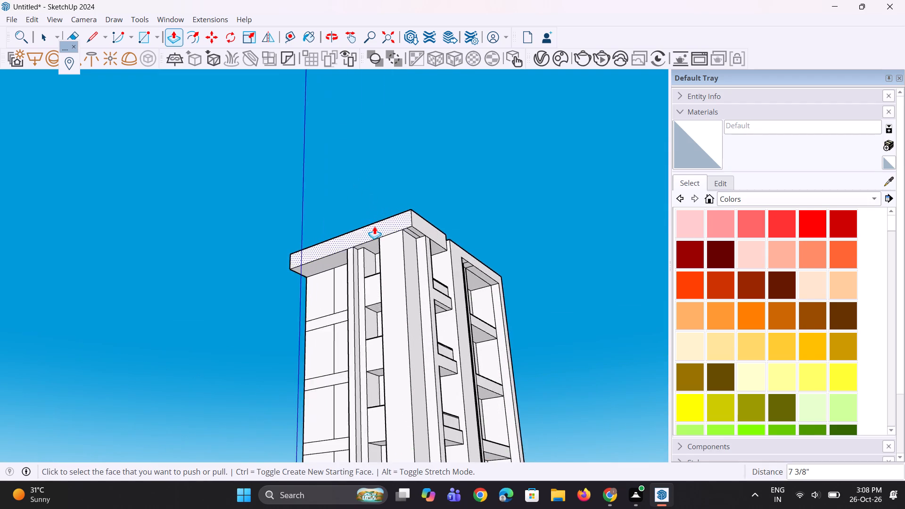
{"action": "scroll", "coordinate": [374, 226], "scroll_direction": "up", "scroll_amount": 6}
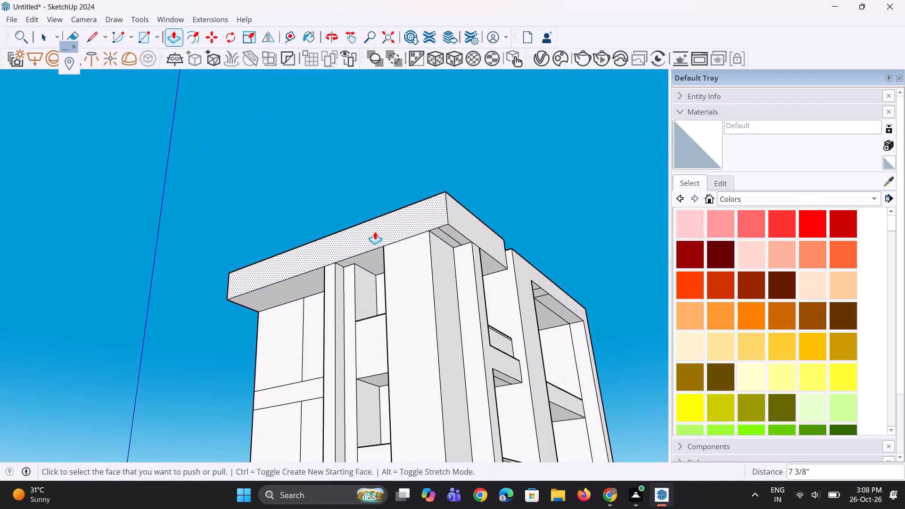
{"action": "scroll", "coordinate": [367, 251], "scroll_direction": "up", "scroll_amount": 5}
{"action": "middle_click_drag", "start_coordinate": [344, 290], "coordinate": [386, 288]}
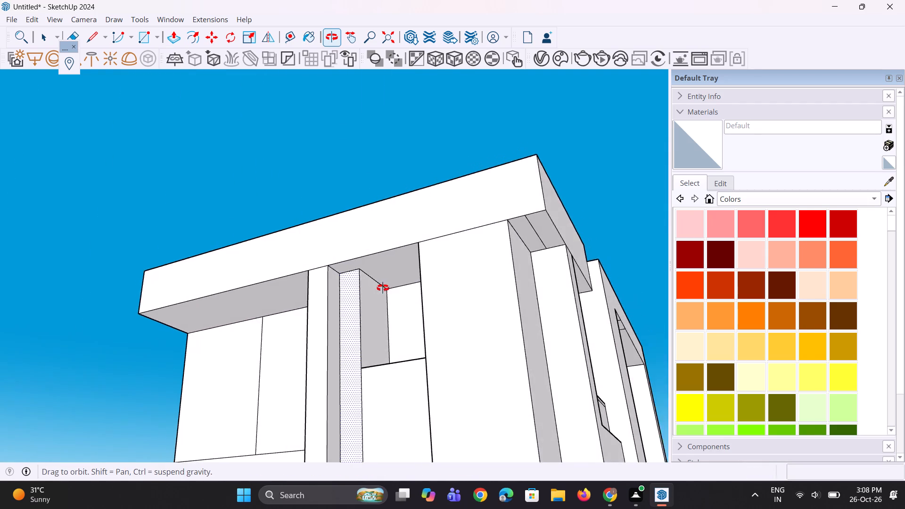
{"action": "middle_click_drag", "start_coordinate": [386, 288], "coordinate": [410, 293]}
{"action": "scroll", "coordinate": [408, 295], "scroll_direction": "down", "scroll_amount": 5}
{"action": "middle_click_drag", "start_coordinate": [326, 357], "coordinate": [461, 392]}
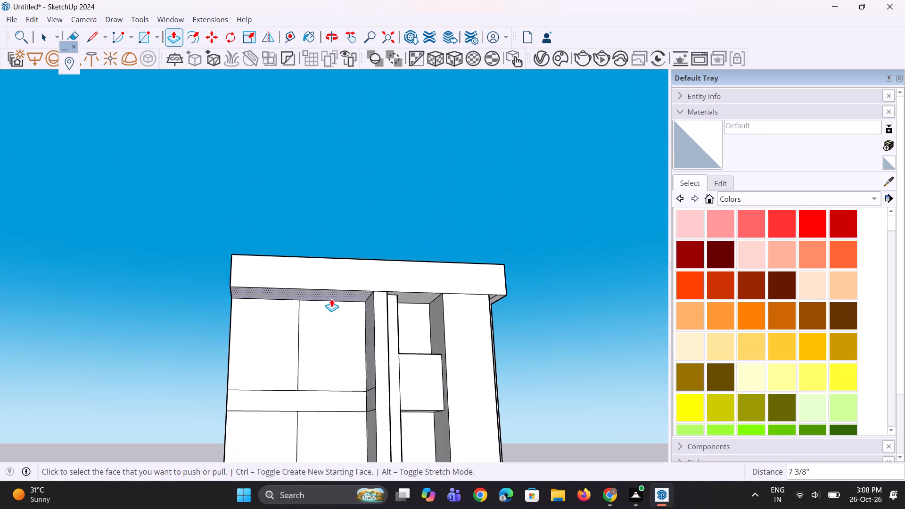
{"action": "scroll", "coordinate": [331, 299], "scroll_direction": "down", "scroll_amount": 3}
{"action": "middle_click_drag", "start_coordinate": [331, 333], "coordinate": [337, 408]}
{"action": "scroll", "coordinate": [318, 392], "scroll_direction": "up", "scroll_amount": 2}
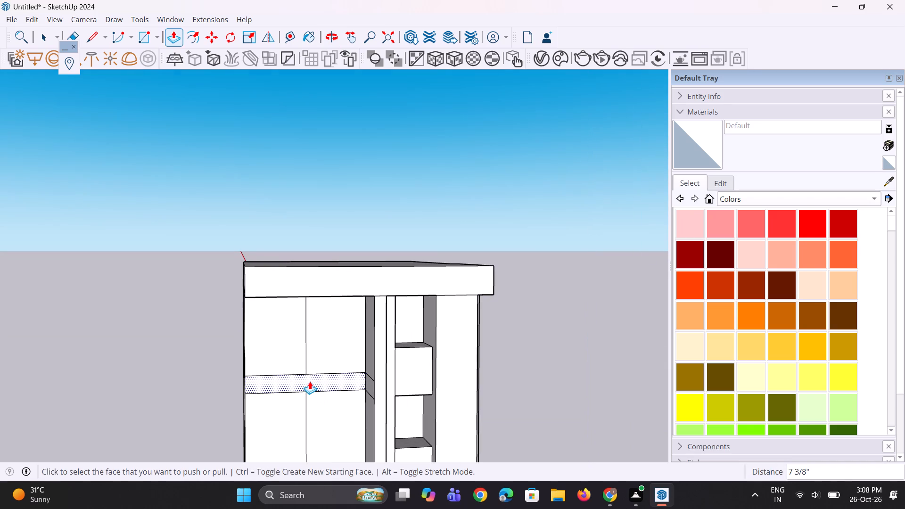
Copy the four vertical divider lines between the horizontal bands on the wall beside the recess 1' towards the recess.
{"action": "key", "text": "space"}
{"action": "key", "text": "space"}
{"action": "key", "text": "space"}
{"action": "scroll", "coordinate": [303, 364], "scroll_direction": "up", "scroll_amount": 2}
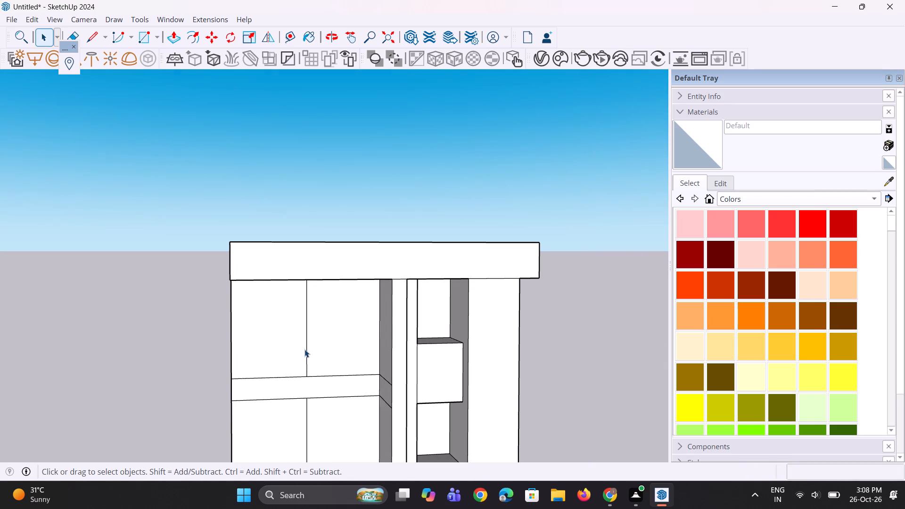
{"action": "left_click", "coordinate": [305, 349]}
{"action": "scroll", "coordinate": [299, 308], "scroll_direction": "down", "scroll_amount": 7}
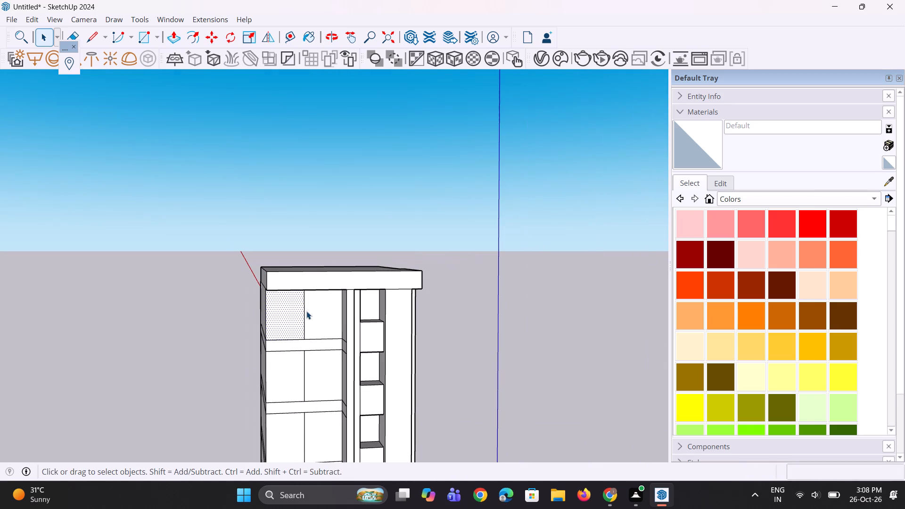
{"action": "left_click", "coordinate": [306, 318]}
{"action": "scroll", "coordinate": [307, 327], "scroll_direction": "up", "scroll_amount": 2}
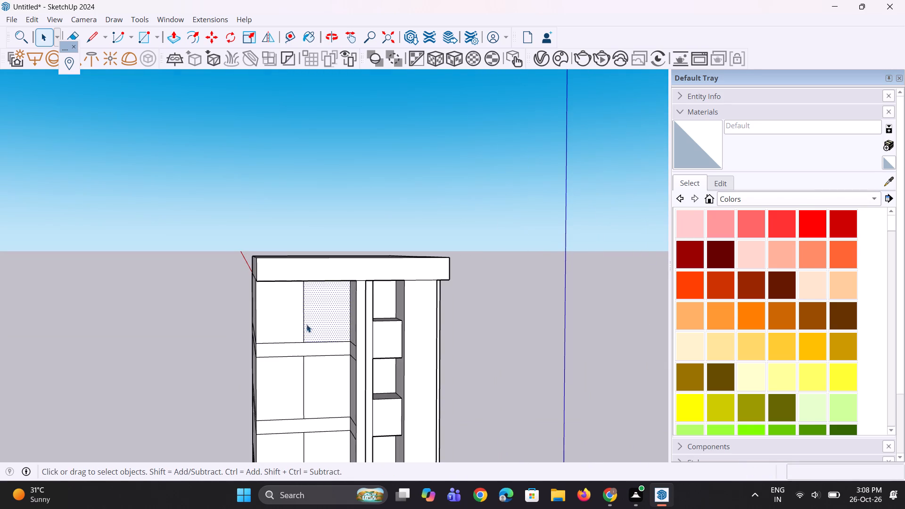
{"action": "left_click", "coordinate": [303, 322]}
{"action": "scroll", "coordinate": [302, 303], "scroll_direction": "down", "scroll_amount": 4}
{"action": "scroll", "coordinate": [299, 392], "scroll_direction": "up", "scroll_amount": 7}
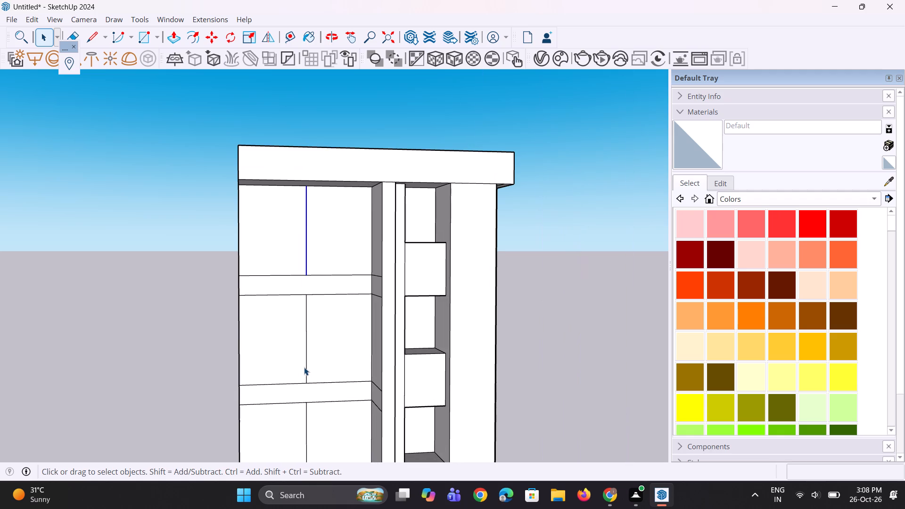
{"action": "left_click_drag", "start_coordinate": [306, 366], "coordinate": [305, 361], "text": "ctrl"}
{"action": "scroll", "coordinate": [303, 224], "scroll_direction": "up", "scroll_amount": 1}
{"action": "scroll", "coordinate": [303, 224], "scroll_direction": "down", "scroll_amount": 5}
{"action": "scroll", "coordinate": [293, 352], "scroll_direction": "up", "scroll_amount": 11}
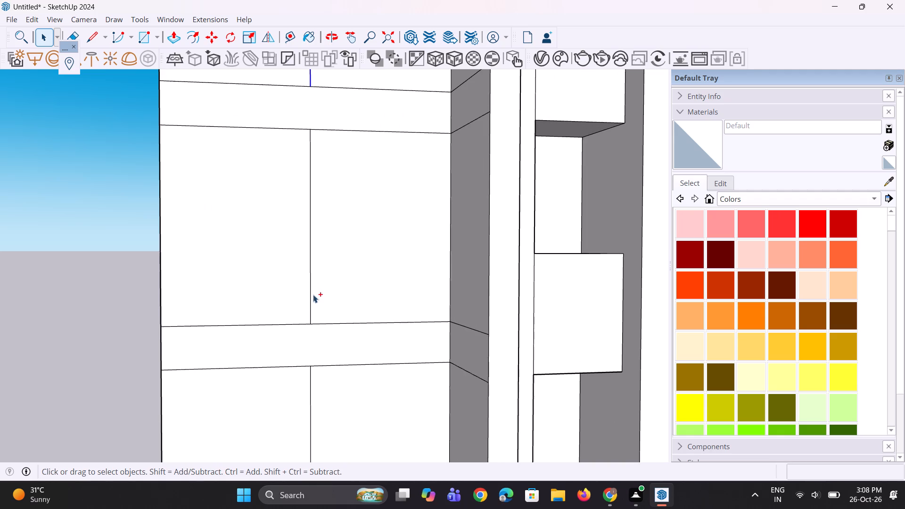
{"action": "left_click", "coordinate": [310, 286], "text": "ctrl"}
{"action": "scroll", "coordinate": [310, 199], "scroll_direction": "down", "scroll_amount": 1}
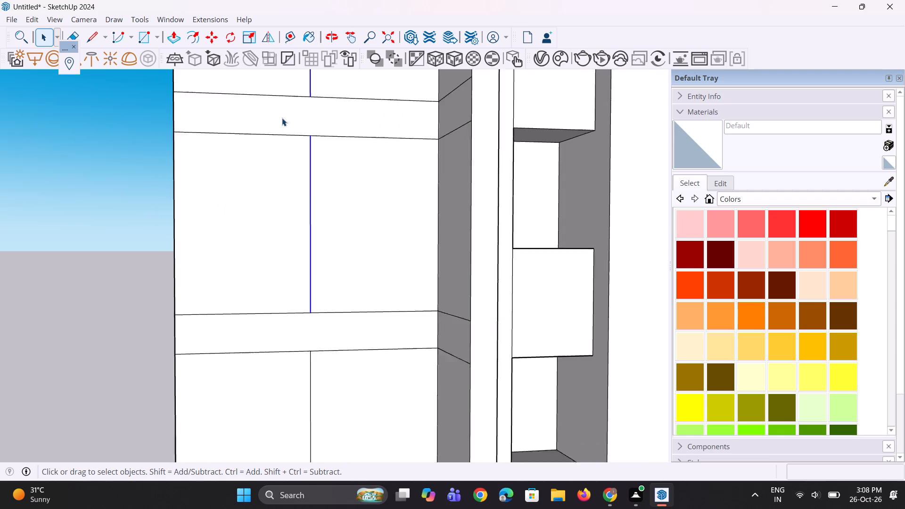
{"action": "scroll", "coordinate": [282, 118], "scroll_direction": "down", "scroll_amount": 8}
{"action": "scroll", "coordinate": [280, 290], "scroll_direction": "up", "scroll_amount": 8}
{"action": "left_click", "coordinate": [288, 314], "text": "ctrl"}
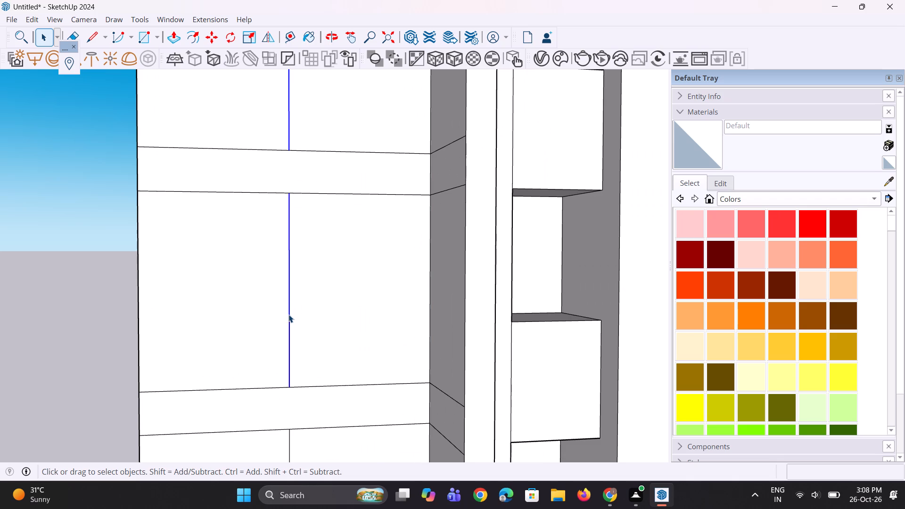
{"action": "scroll", "coordinate": [304, 198], "scroll_direction": "down", "scroll_amount": 5}
{"action": "scroll", "coordinate": [295, 431], "scroll_direction": "up", "scroll_amount": 4}
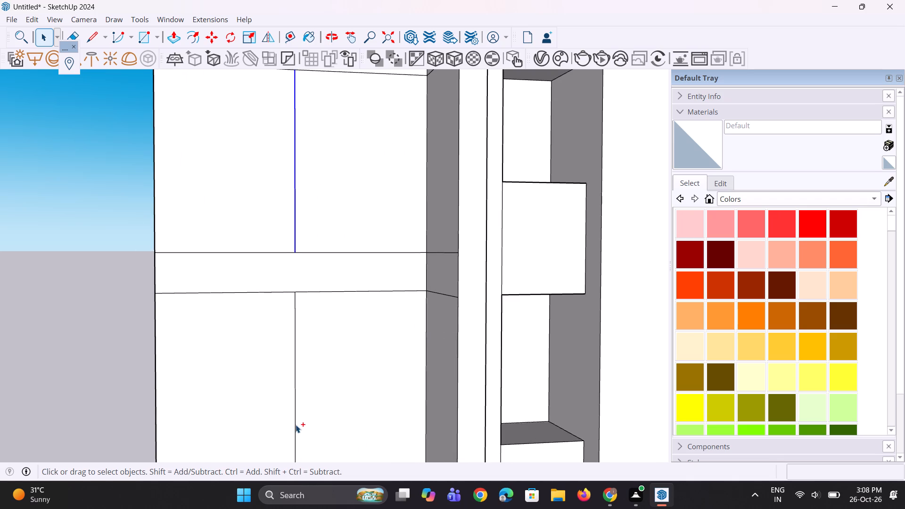
{"action": "left_click", "coordinate": [296, 425], "text": "ctrl"}
{"action": "scroll", "coordinate": [278, 244], "scroll_direction": "down", "scroll_amount": 8}
{"action": "scroll", "coordinate": [267, 371], "scroll_direction": "up", "scroll_amount": 5}
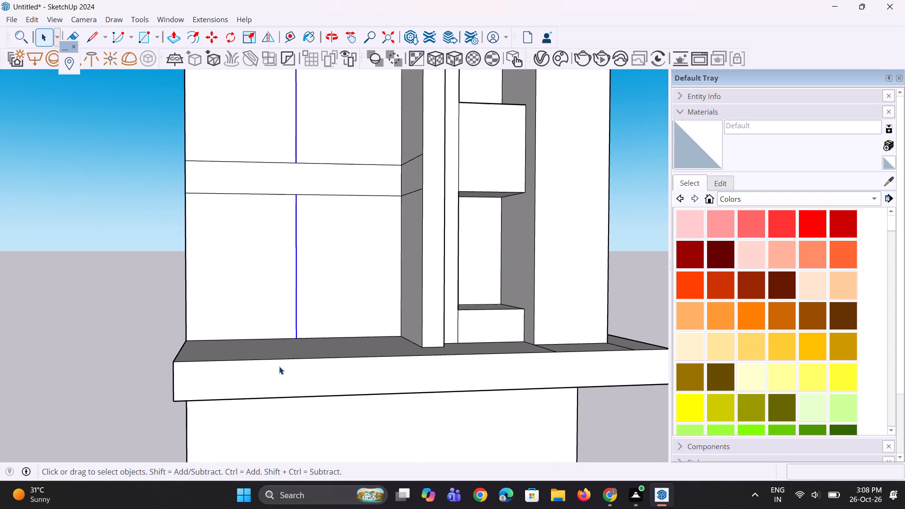
{"action": "scroll", "coordinate": [279, 366], "scroll_direction": "up", "scroll_amount": 1}
{"action": "key", "text": "m"}
{"action": "scroll", "coordinate": [320, 331], "scroll_direction": "up", "scroll_amount": 2}
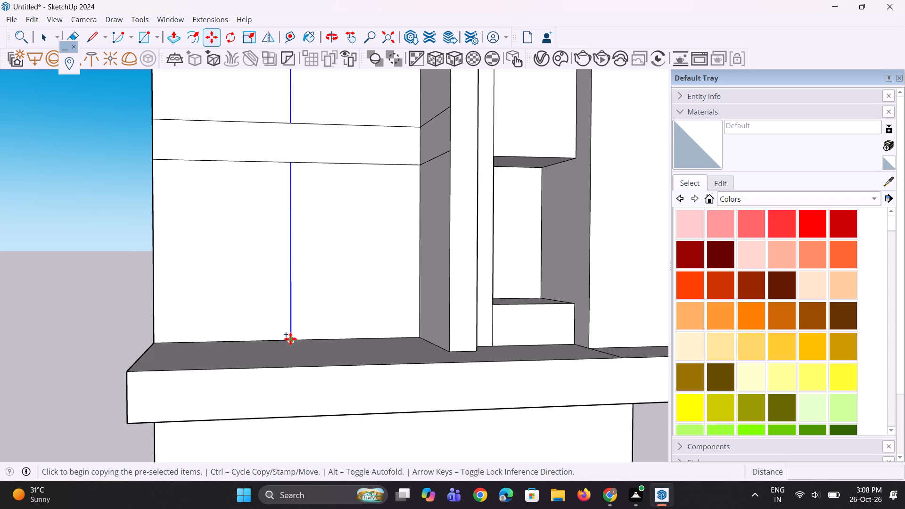
{"action": "left_click", "coordinate": [289, 339]}
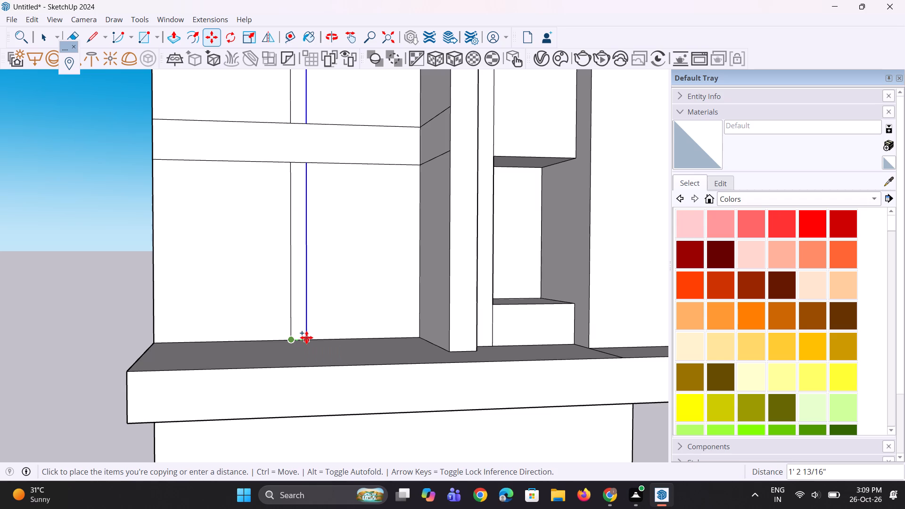
{"action": "type", "text": "1'"}
{"action": "key", "text": "Return"}
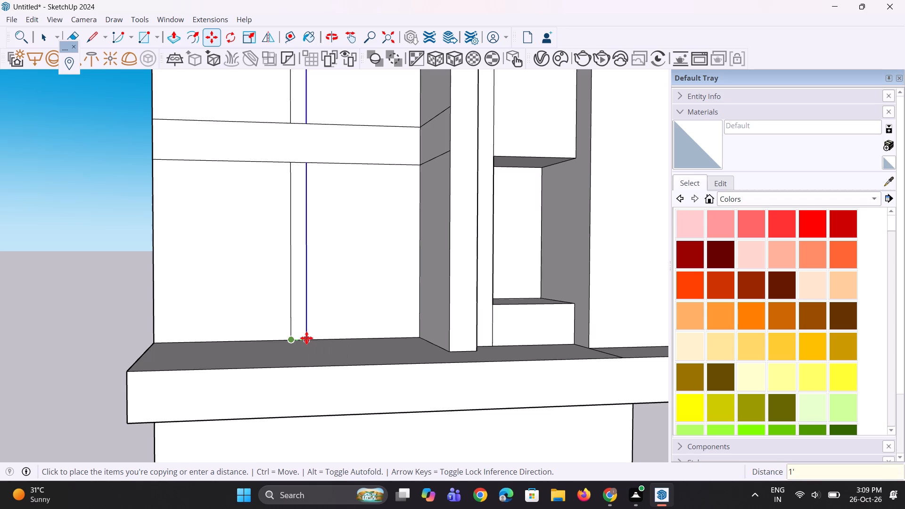
Move the original divider lines a short distance away from their copies to widen the outlined vertical strip to about 2'.
{"action": "scroll", "coordinate": [306, 340], "scroll_direction": "up", "scroll_amount": 2}
{"action": "left_click", "coordinate": [304, 341]}
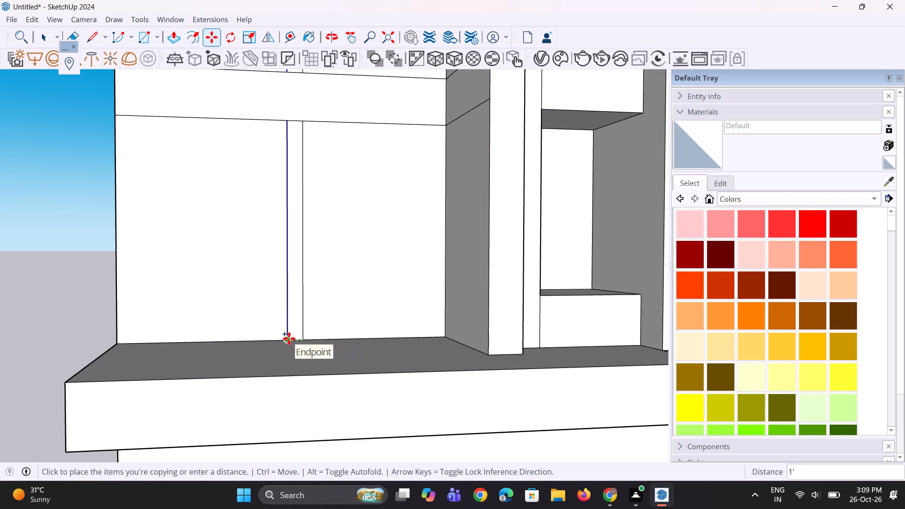
{"action": "left_click", "coordinate": [289, 338]}
{"action": "left_click", "coordinate": [289, 338]}
{"action": "left_click", "coordinate": [287, 339]}
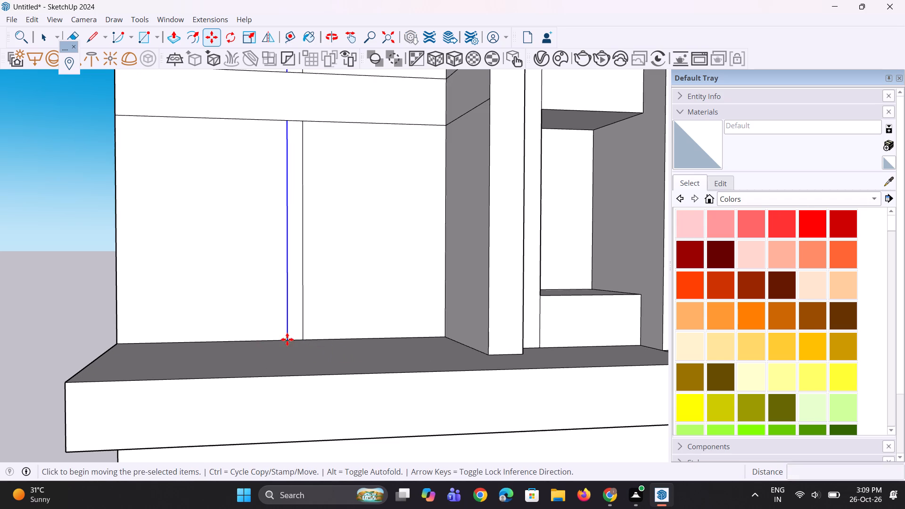
{"action": "left_click", "coordinate": [274, 341]}
{"action": "scroll", "coordinate": [284, 367], "scroll_direction": "down", "scroll_amount": 10}
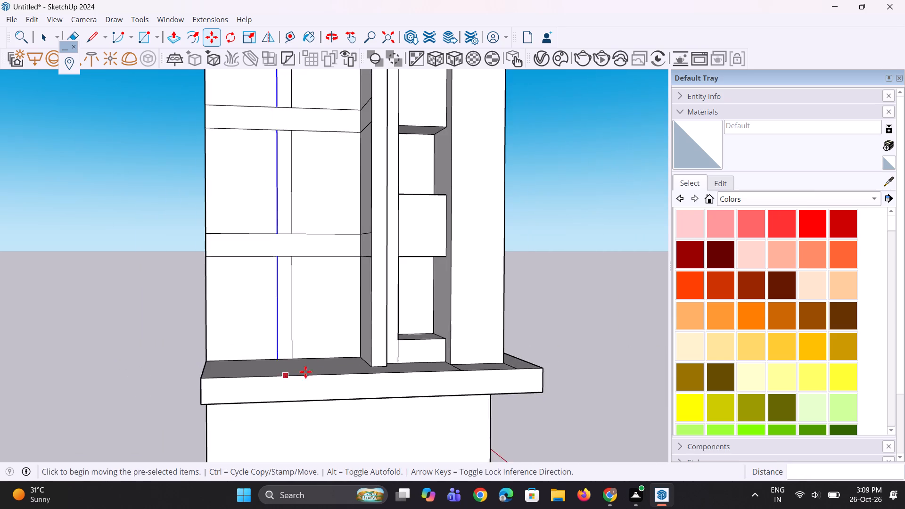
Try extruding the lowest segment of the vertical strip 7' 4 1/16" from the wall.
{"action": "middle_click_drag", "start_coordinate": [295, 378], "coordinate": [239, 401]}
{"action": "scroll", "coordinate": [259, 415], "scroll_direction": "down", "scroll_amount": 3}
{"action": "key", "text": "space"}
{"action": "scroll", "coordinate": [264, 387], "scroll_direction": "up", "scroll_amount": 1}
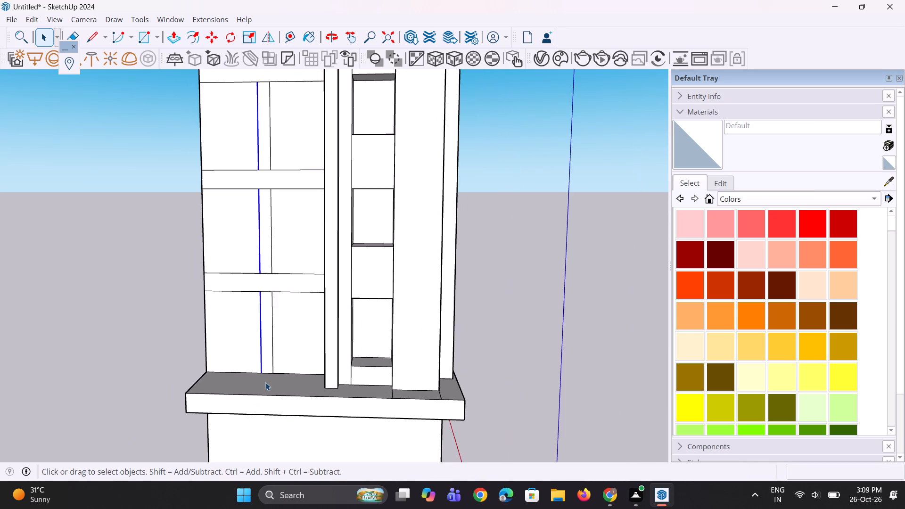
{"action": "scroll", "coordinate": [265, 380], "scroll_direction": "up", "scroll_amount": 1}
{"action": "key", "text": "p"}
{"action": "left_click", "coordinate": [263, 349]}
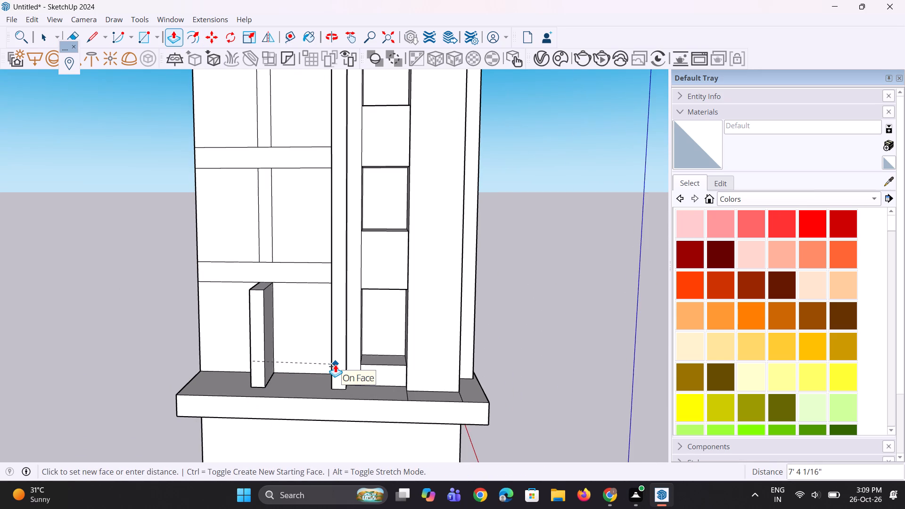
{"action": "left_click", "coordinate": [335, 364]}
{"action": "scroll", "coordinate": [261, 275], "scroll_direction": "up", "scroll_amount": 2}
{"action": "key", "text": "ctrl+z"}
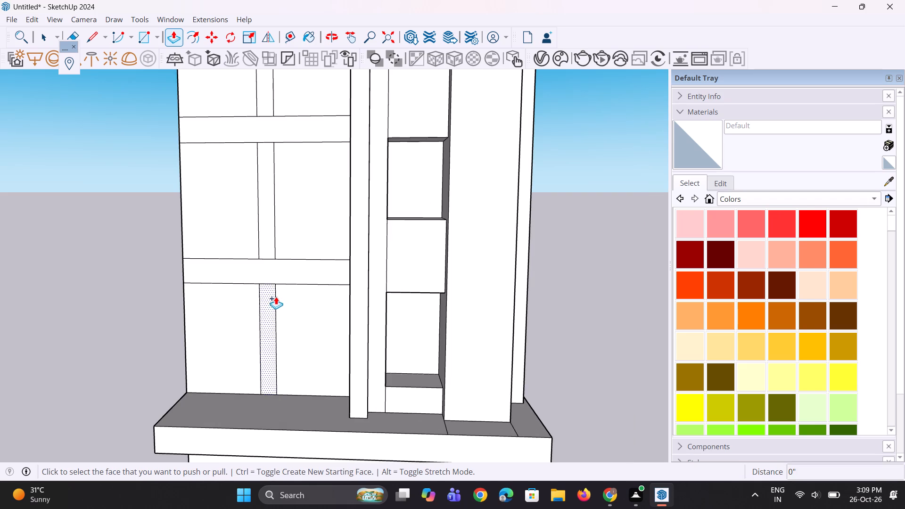
Draw both missing strip edges across the lowest and middle horizontal bands with vertical lines about 3' long.
{"action": "key", "text": "l"}
{"action": "scroll", "coordinate": [279, 279], "scroll_direction": "up", "scroll_amount": 2}
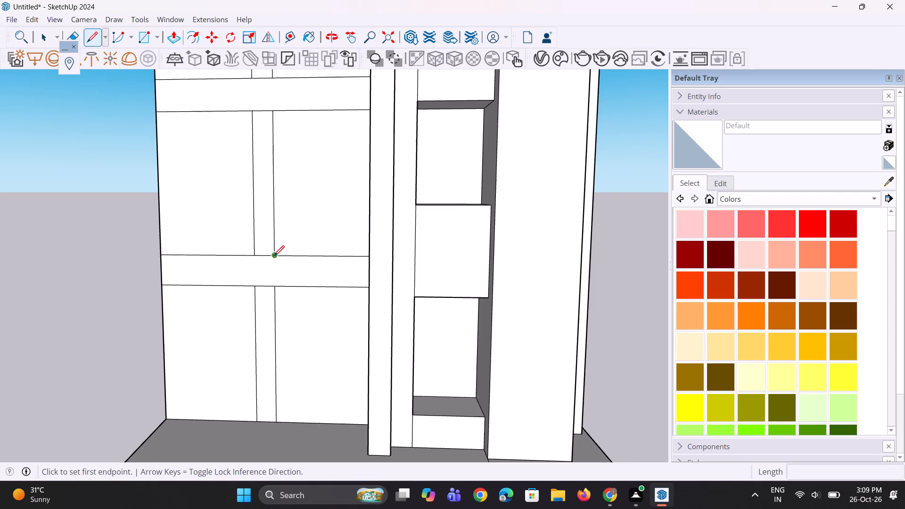
{"action": "left_click", "coordinate": [274, 252]}
{"action": "left_click", "coordinate": [276, 287]}
{"action": "left_click", "coordinate": [254, 255]}
{"action": "left_click", "coordinate": [255, 285]}
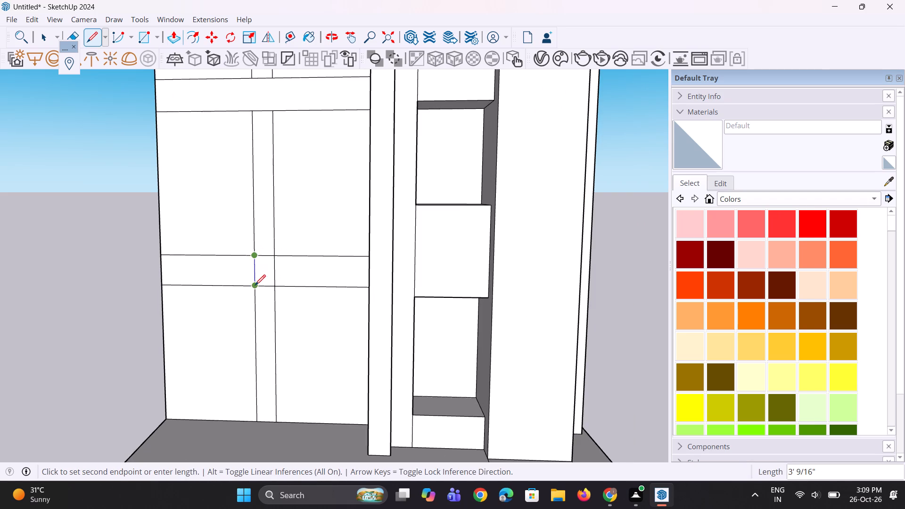
{"action": "scroll", "coordinate": [263, 393], "scroll_direction": "down", "scroll_amount": 10}
{"action": "scroll", "coordinate": [251, 276], "scroll_direction": "up", "scroll_amount": 12}
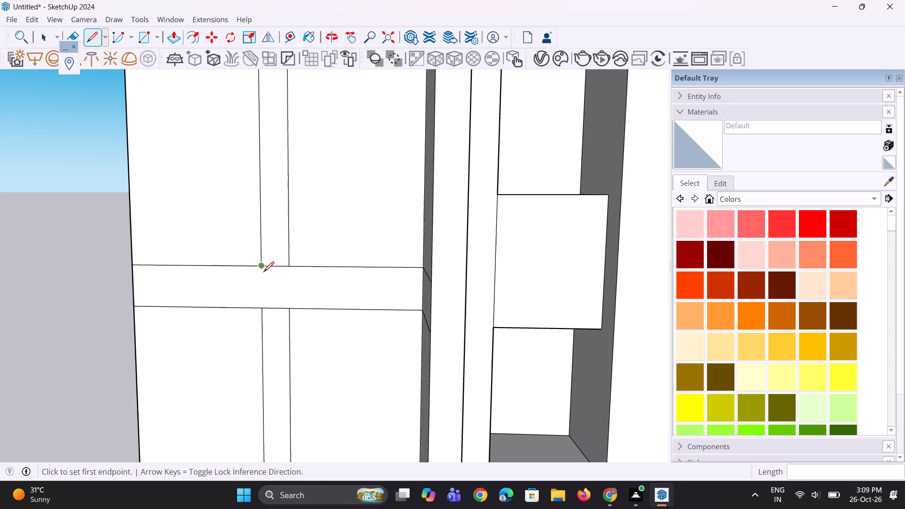
{"action": "scroll", "coordinate": [263, 266], "scroll_direction": "up", "scroll_amount": 1}
{"action": "left_click", "coordinate": [263, 266]}
{"action": "left_click", "coordinate": [263, 313]}
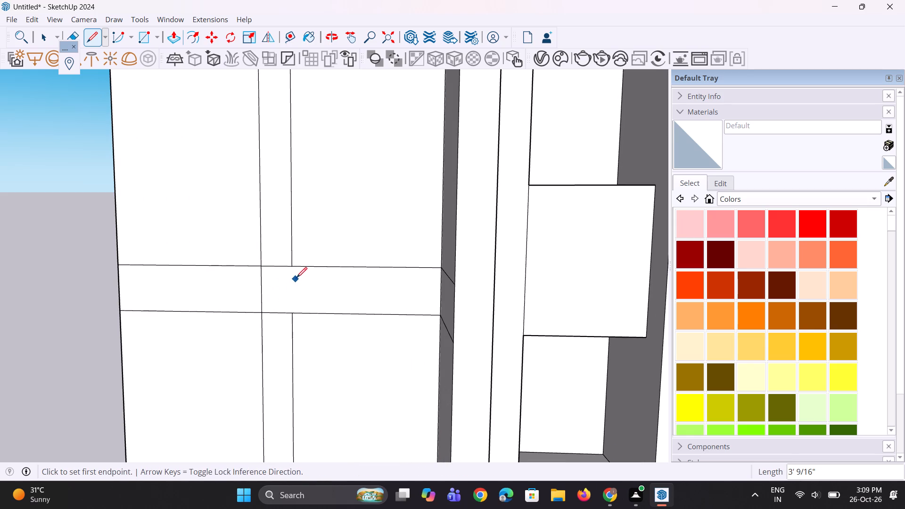
{"action": "left_click", "coordinate": [295, 267]}
{"action": "left_click", "coordinate": [296, 311]}
Draw both missing strip edges across the top horizontal band with vertical lines about 3' long.
{"action": "scroll", "coordinate": [278, 394], "scroll_direction": "down", "scroll_amount": 9}
{"action": "scroll", "coordinate": [266, 178], "scroll_direction": "up", "scroll_amount": 10}
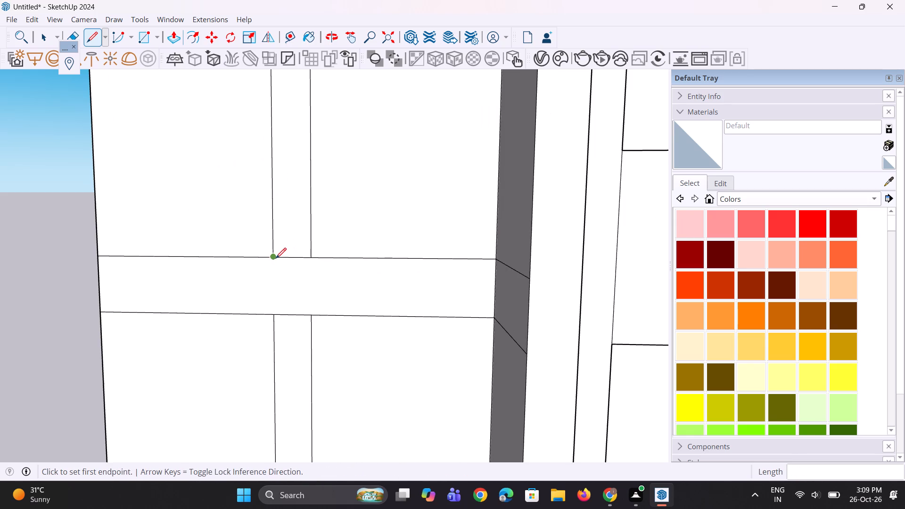
{"action": "left_click", "coordinate": [276, 258]}
{"action": "left_click", "coordinate": [275, 314]}
{"action": "left_click", "coordinate": [314, 257]}
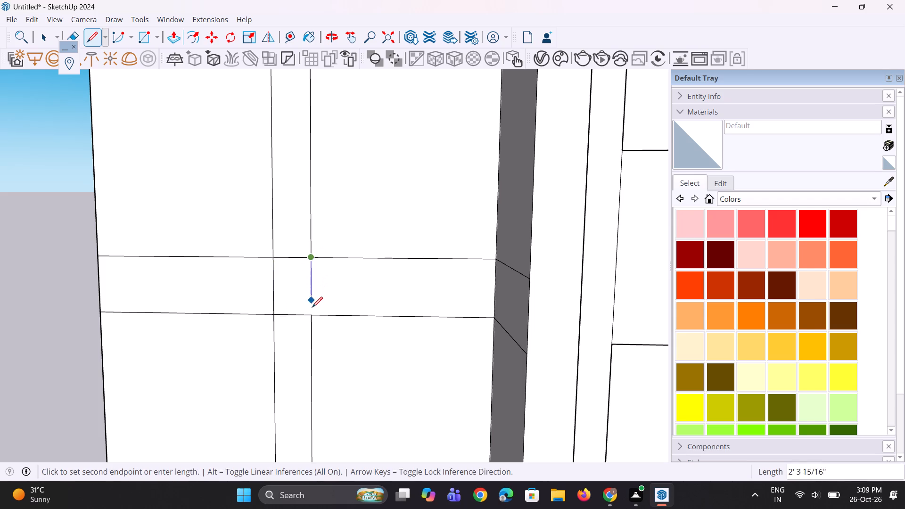
{"action": "left_click", "coordinate": [312, 310]}
Erase the part of the top band's upper edge that crosses the vertical strip.
{"action": "scroll", "coordinate": [302, 325], "scroll_direction": "down", "scroll_amount": 5}
{"action": "key", "text": "e"}
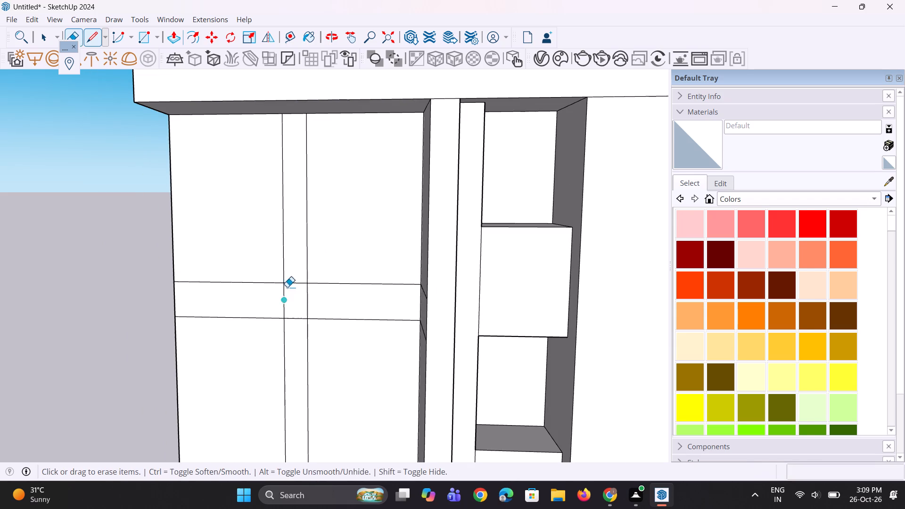
{"action": "key", "text": "e"}
{"action": "left_click_drag", "start_coordinate": [294, 277], "coordinate": [299, 291]}
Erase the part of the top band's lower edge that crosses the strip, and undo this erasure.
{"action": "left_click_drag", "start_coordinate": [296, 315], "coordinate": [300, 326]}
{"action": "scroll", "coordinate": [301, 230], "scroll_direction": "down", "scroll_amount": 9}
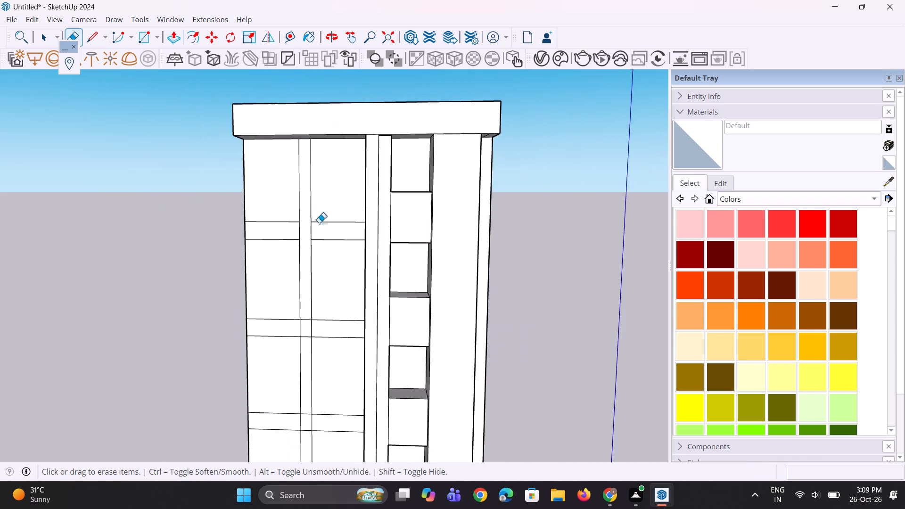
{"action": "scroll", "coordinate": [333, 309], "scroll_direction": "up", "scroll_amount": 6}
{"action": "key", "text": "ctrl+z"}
Extrude every segment of the vertical strip 7' 4 1/16", from the roof overhang down to the base ledge.
{"action": "middle_click_drag", "start_coordinate": [338, 322], "coordinate": [330, 324], "text": "ctrl"}
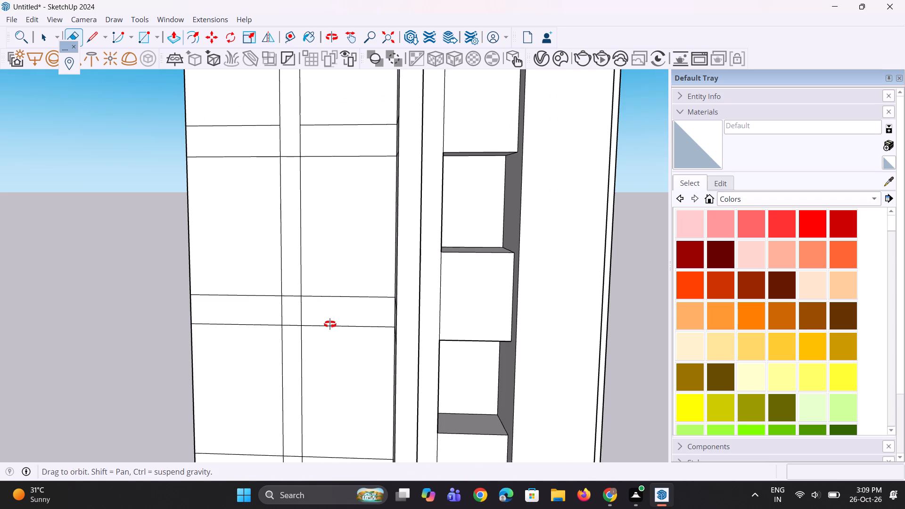
{"action": "middle_click_drag", "start_coordinate": [330, 324], "coordinate": [321, 326], "text": "ctrl"}
{"action": "key", "text": "p"}
{"action": "left_click", "coordinate": [289, 107]}
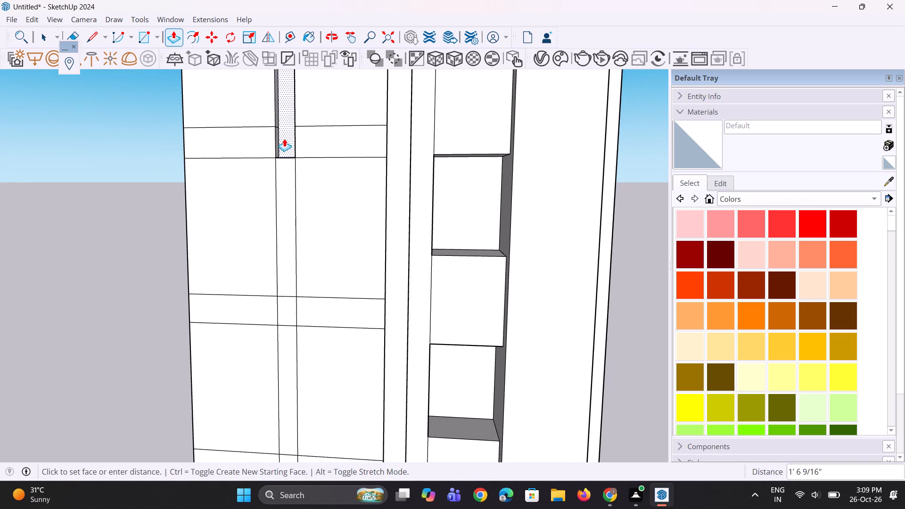
{"action": "left_click", "coordinate": [400, 126]}
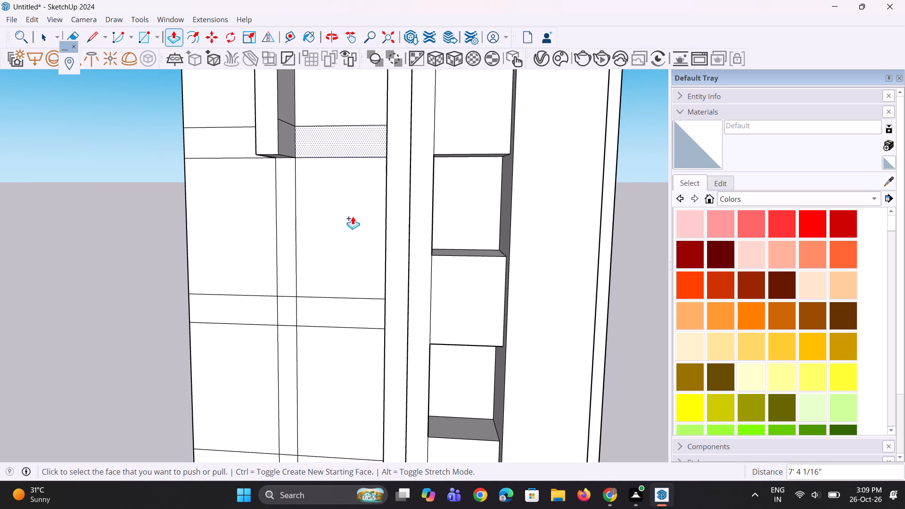
{"action": "double_click", "coordinate": [291, 231]}
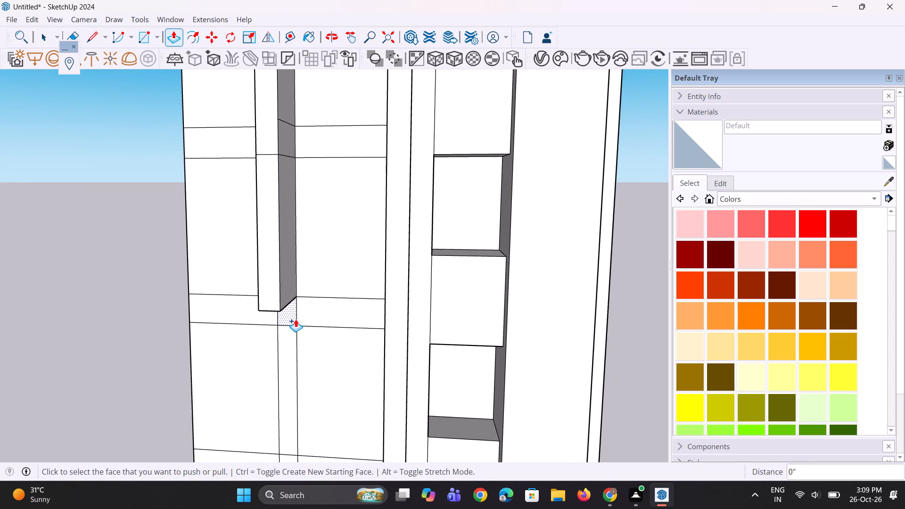
{"action": "double_click", "coordinate": [295, 319]}
{"action": "double_click", "coordinate": [292, 344]}
{"action": "scroll", "coordinate": [274, 266], "scroll_direction": "down", "scroll_amount": 3}
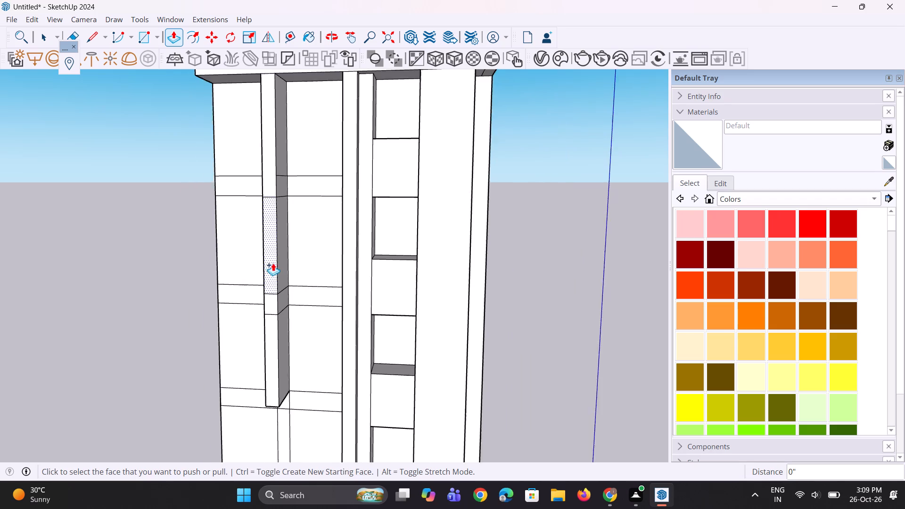
{"action": "scroll", "coordinate": [273, 263], "scroll_direction": "down", "scroll_amount": 6}
{"action": "scroll", "coordinate": [269, 362], "scroll_direction": "up", "scroll_amount": 4}
{"action": "double_click", "coordinate": [285, 359]}
{"action": "double_click", "coordinate": [289, 390]}
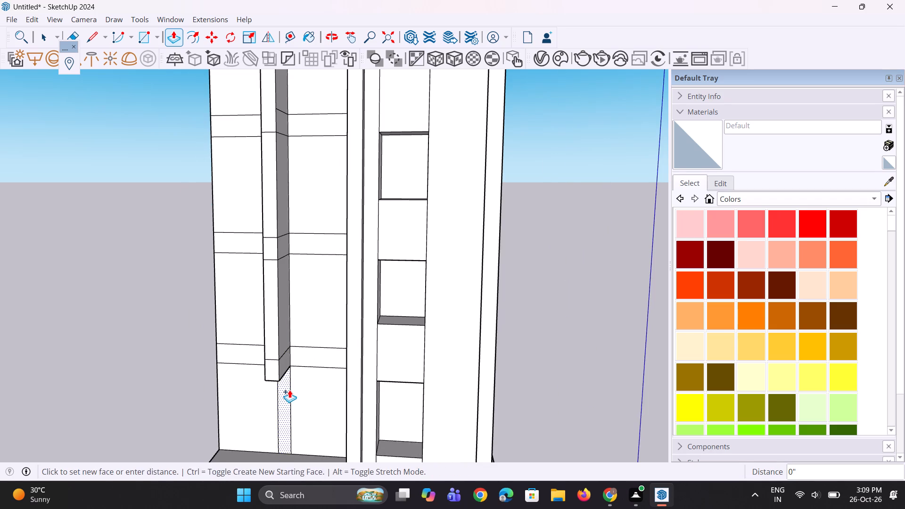
Erase the leftover horizontal edges crossing the extruded strip's front face, starting with those at the lowest and middle bands.
{"action": "middle_click_drag", "start_coordinate": [277, 390], "coordinate": [321, 381]}
{"action": "scroll", "coordinate": [288, 390], "scroll_direction": "up", "scroll_amount": 6}
{"action": "key", "text": "e"}
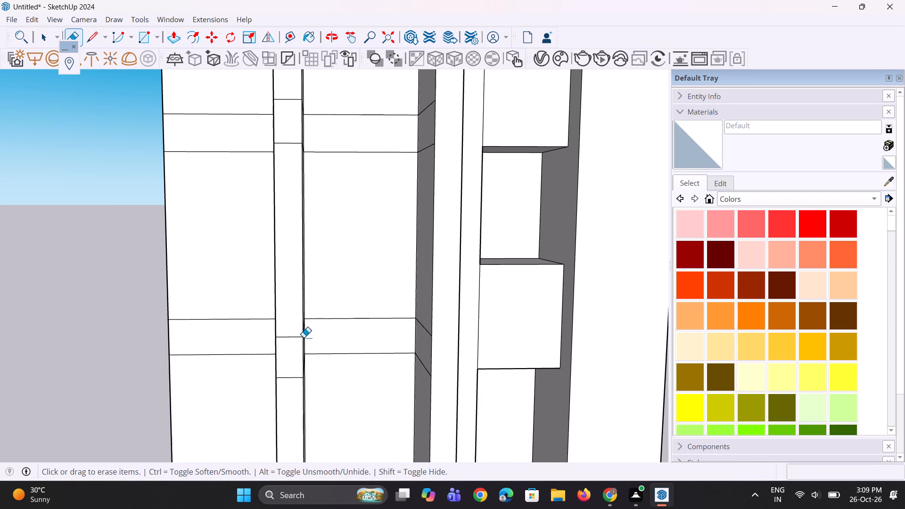
{"action": "left_click_drag", "start_coordinate": [288, 329], "coordinate": [296, 379]}
{"action": "scroll", "coordinate": [288, 386], "scroll_direction": "down", "scroll_amount": 4}
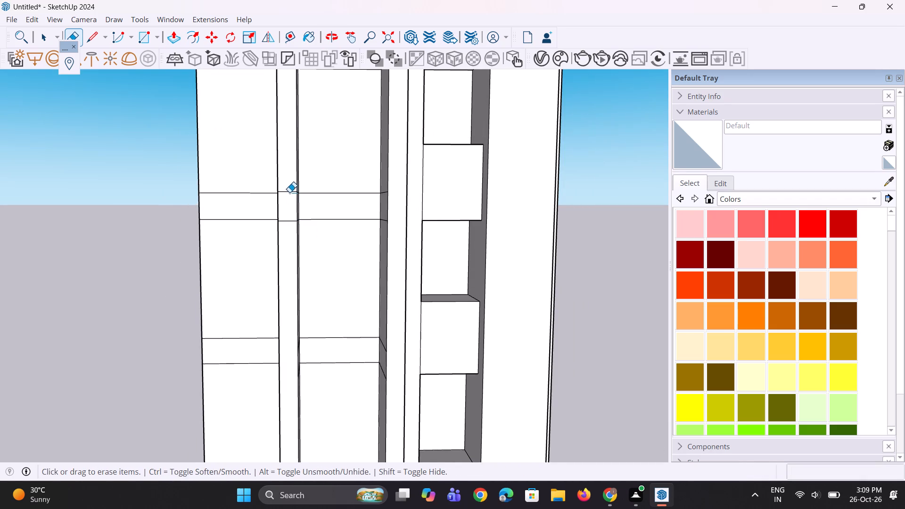
{"action": "left_click_drag", "start_coordinate": [289, 192], "coordinate": [291, 216]}
{"action": "left_click_drag", "start_coordinate": [289, 219], "coordinate": [294, 249]}
{"action": "scroll", "coordinate": [301, 330], "scroll_direction": "down", "scroll_amount": 4}
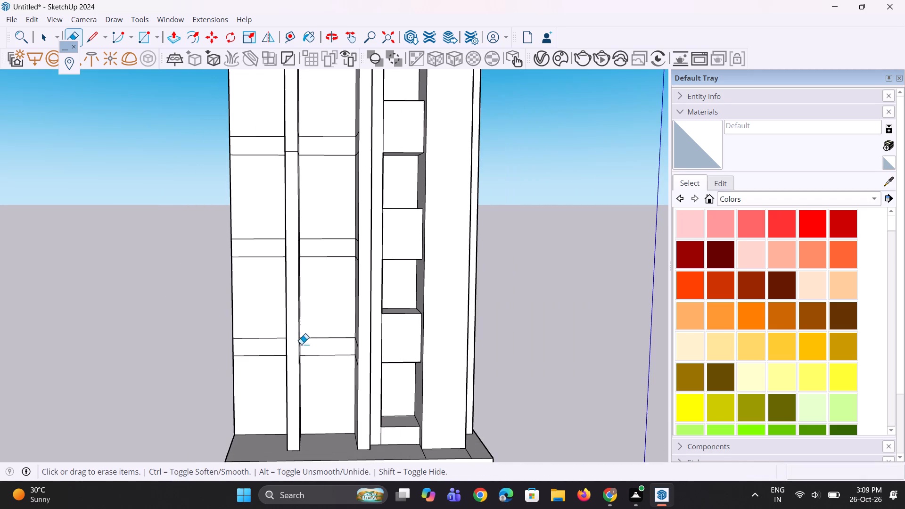
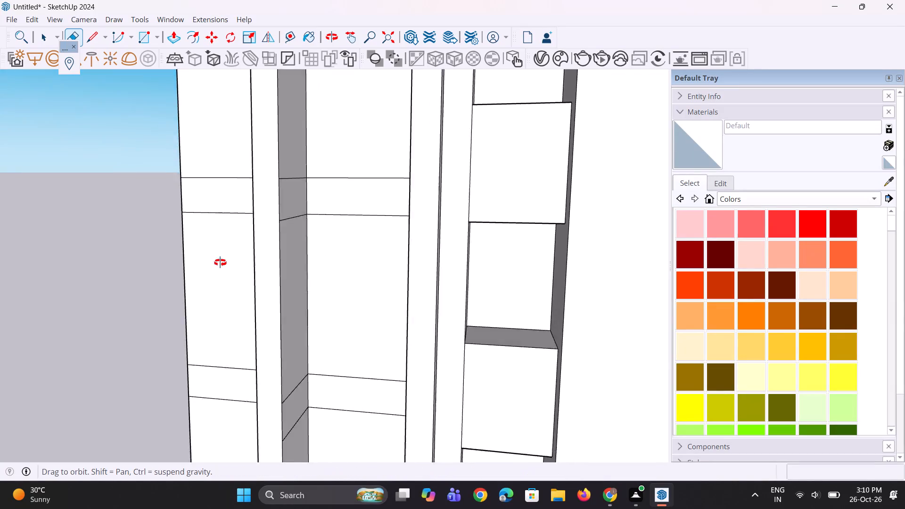
Erase the leftover horizontal band edges crossing the fin's side face that looks toward the balcony column, on every storey.
{"action": "scroll", "coordinate": [301, 187], "scroll_direction": "up", "scroll_amount": 2}
{"action": "left_click_drag", "start_coordinate": [277, 167], "coordinate": [282, 222]}
{"action": "left_click_drag", "start_coordinate": [282, 224], "coordinate": [286, 258]}
{"action": "scroll", "coordinate": [244, 154], "scroll_direction": "down", "scroll_amount": 4}
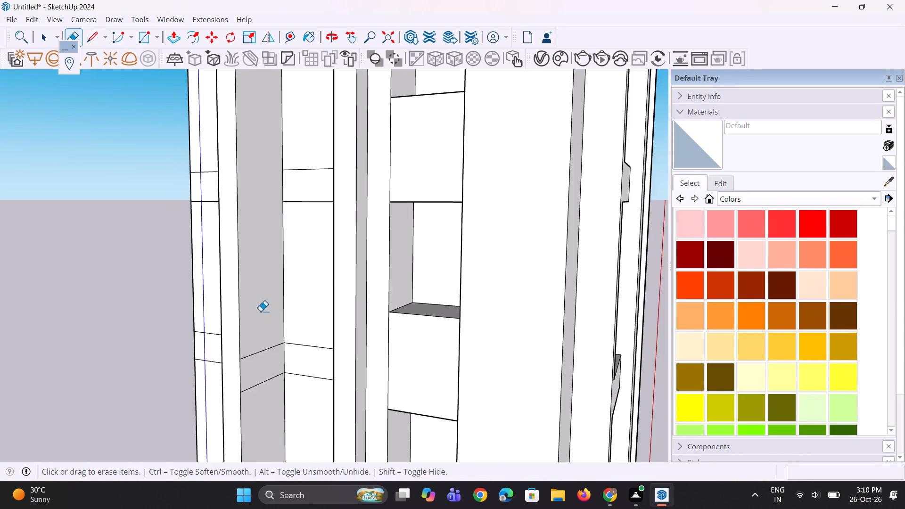
{"action": "scroll", "coordinate": [261, 316], "scroll_direction": "up", "scroll_amount": 3}
{"action": "left_click_drag", "start_coordinate": [261, 333], "coordinate": [268, 370]}
{"action": "left_click_drag", "start_coordinate": [263, 377], "coordinate": [268, 410]}
{"action": "scroll", "coordinate": [255, 282], "scroll_direction": "down", "scroll_amount": 10}
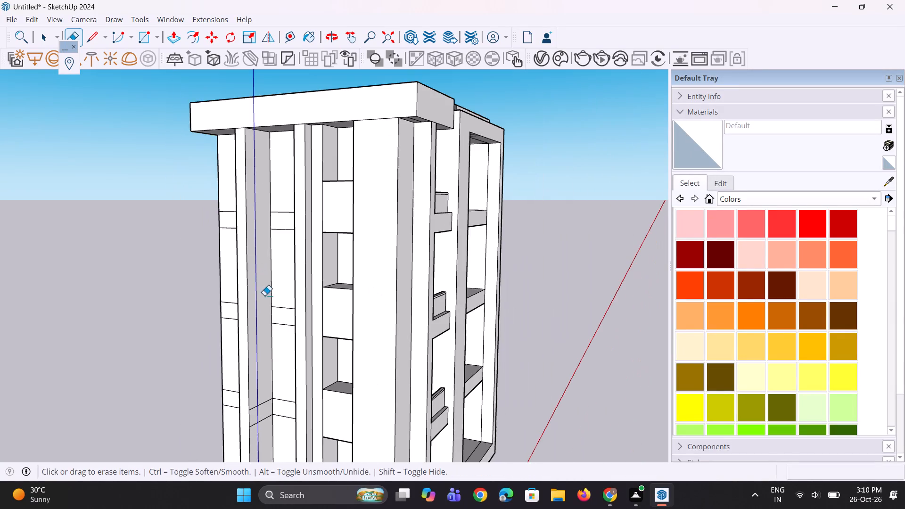
{"action": "scroll", "coordinate": [260, 413], "scroll_direction": "up", "scroll_amount": 6}
{"action": "left_click_drag", "start_coordinate": [253, 373], "coordinate": [265, 417]}
{"action": "left_click_drag", "start_coordinate": [266, 419], "coordinate": [266, 434]}
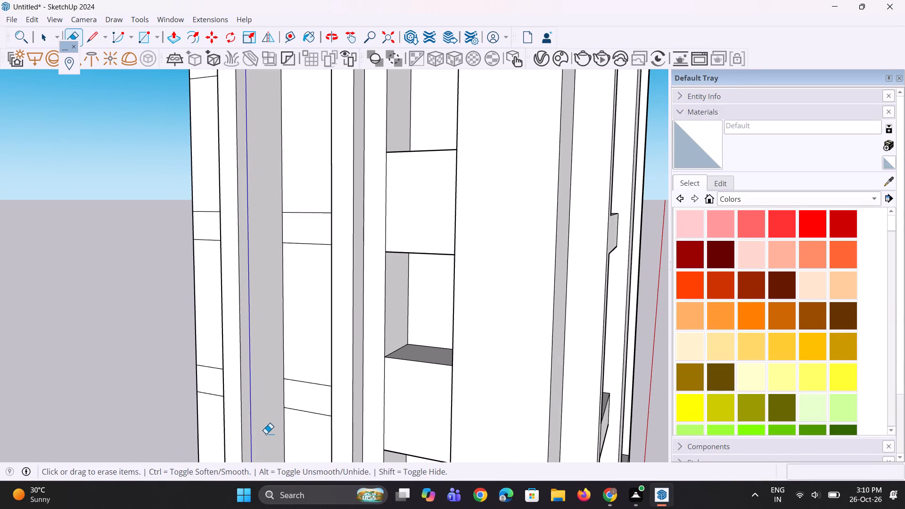
{"action": "left_click_drag", "start_coordinate": [266, 434], "coordinate": [266, 435]}
{"action": "scroll", "coordinate": [218, 323], "scroll_direction": "down", "scroll_amount": 4}
Erase the leftover horizontal band edges crossing the fin's opposite side face, toward the building corner.
{"action": "middle_click_drag", "start_coordinate": [232, 357], "coordinate": [481, 298]}
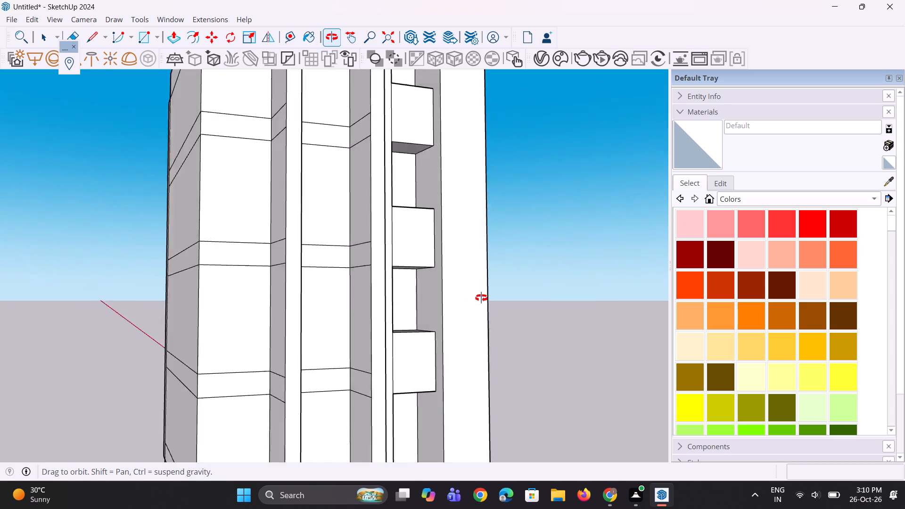
{"action": "middle_click_drag", "start_coordinate": [481, 298], "coordinate": [566, 288]}
{"action": "scroll", "coordinate": [364, 363], "scroll_direction": "up", "scroll_amount": 2}
{"action": "left_click_drag", "start_coordinate": [319, 356], "coordinate": [335, 402]}
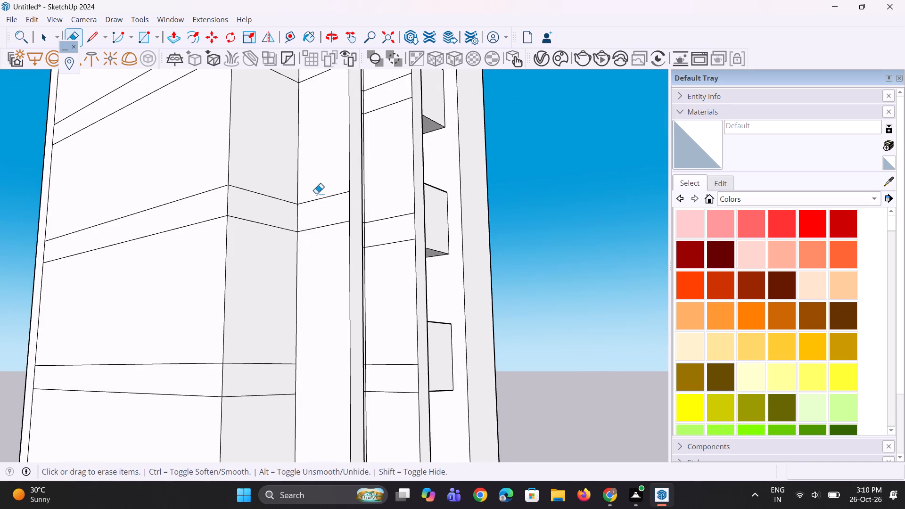
{"action": "left_click_drag", "start_coordinate": [316, 193], "coordinate": [330, 250]}
{"action": "scroll", "coordinate": [346, 414], "scroll_direction": "down", "scroll_amount": 4}
{"action": "scroll", "coordinate": [323, 214], "scroll_direction": "up", "scroll_amount": 3}
{"action": "left_click_drag", "start_coordinate": [328, 128], "coordinate": [347, 200]}
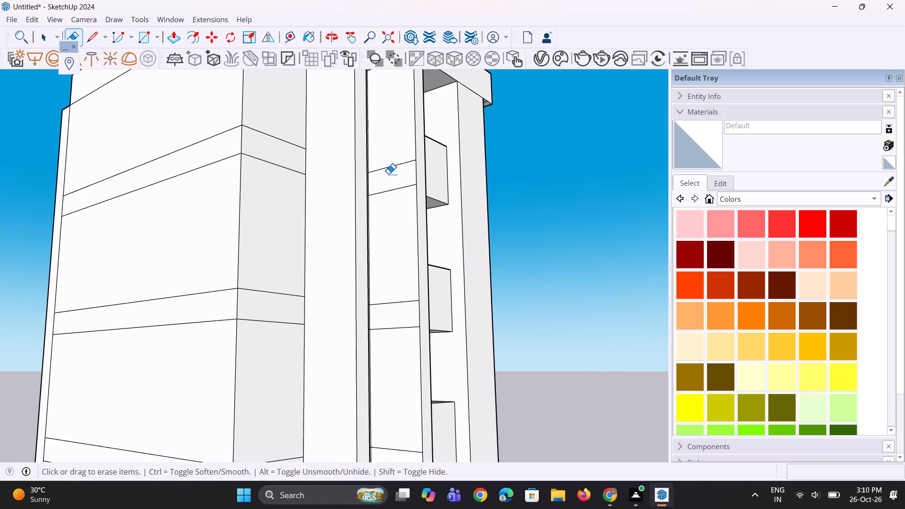
Erase the horizontal band edges crossing the side face of the column next to the fin, at all three band levels.
{"action": "left_click_drag", "start_coordinate": [396, 152], "coordinate": [398, 202]}
{"action": "left_click_drag", "start_coordinate": [400, 275], "coordinate": [406, 339]}
{"action": "scroll", "coordinate": [341, 258], "scroll_direction": "down", "scroll_amount": 4}
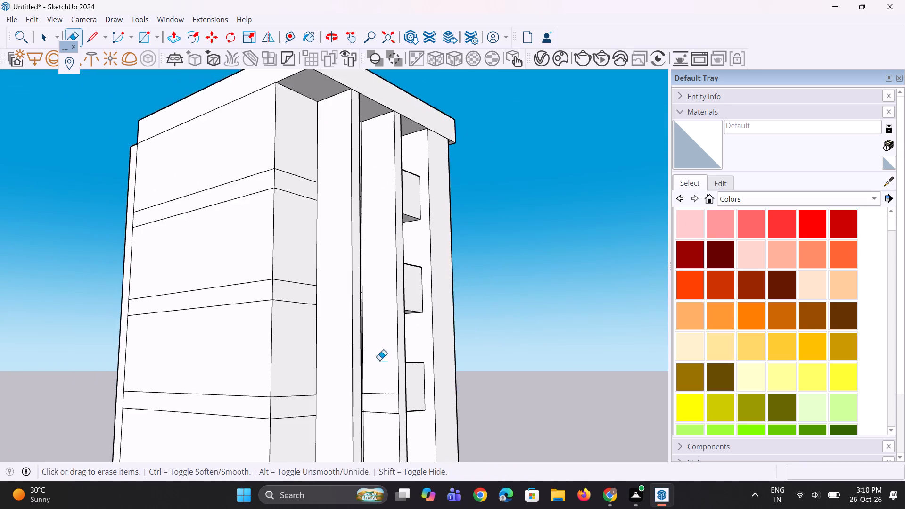
{"action": "scroll", "coordinate": [378, 369], "scroll_direction": "up", "scroll_amount": 2}
{"action": "left_click_drag", "start_coordinate": [380, 384], "coordinate": [387, 444]}
{"action": "scroll", "coordinate": [379, 360], "scroll_direction": "down", "scroll_amount": 5}
{"action": "middle_click_drag", "start_coordinate": [374, 340], "coordinate": [203, 353]}
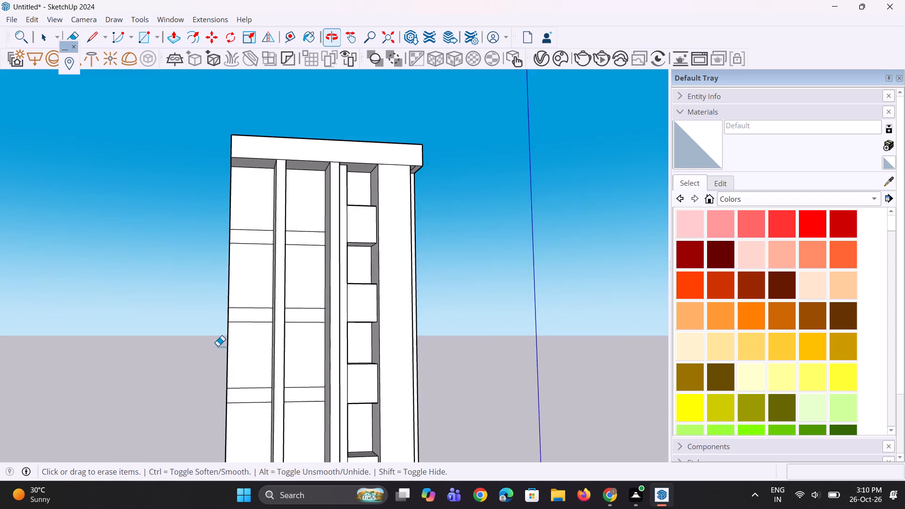
{"action": "scroll", "coordinate": [331, 356], "scroll_direction": "down", "scroll_amount": 4}
{"action": "middle_click_drag", "start_coordinate": [332, 368], "coordinate": [273, 387]}
{"action": "key", "text": "space"}
{"action": "key", "text": "space"}
Extrude the building's side wall 2' outward at the top two storeys, including the bands beneath each.
{"action": "scroll", "coordinate": [300, 370], "scroll_direction": "up", "scroll_amount": 2}
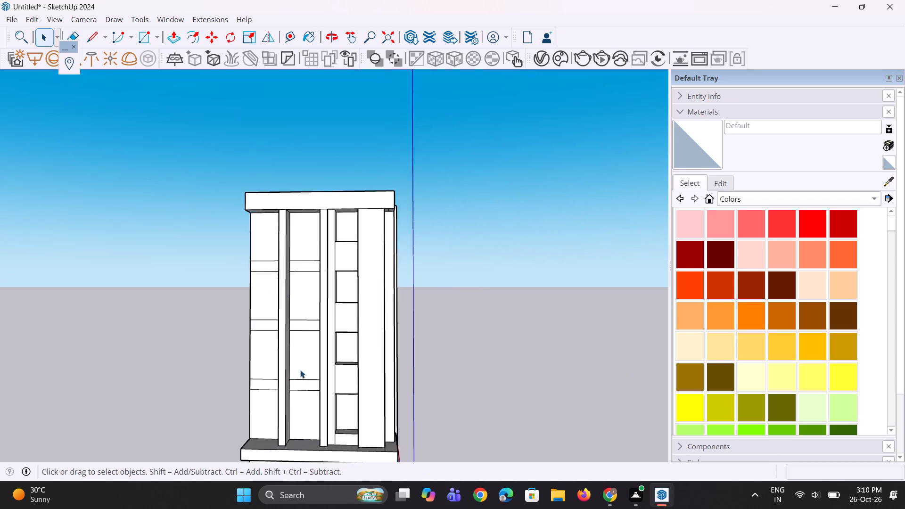
{"action": "scroll", "coordinate": [300, 370], "scroll_direction": "up", "scroll_amount": 2}
{"action": "middle_click_drag", "start_coordinate": [232, 312], "coordinate": [348, 327]}
{"action": "scroll", "coordinate": [250, 218], "scroll_direction": "up", "scroll_amount": 1}
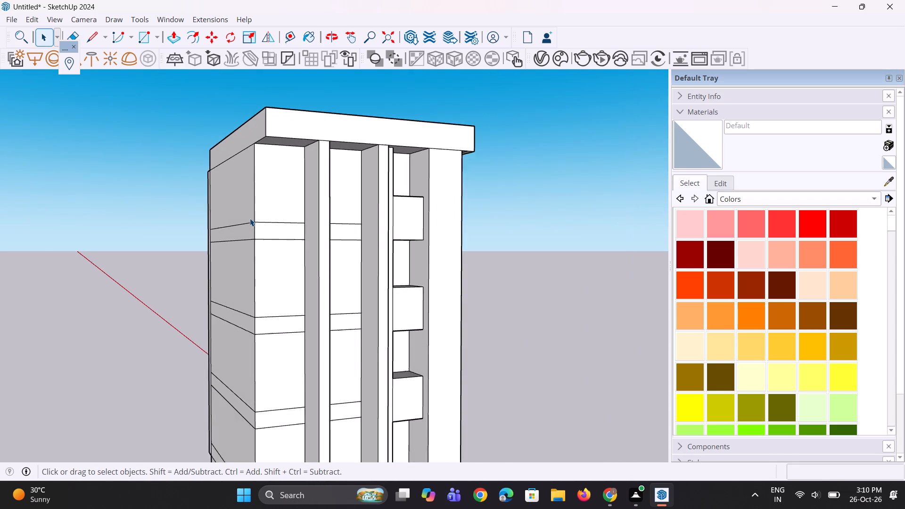
{"action": "scroll", "coordinate": [250, 218], "scroll_direction": "up", "scroll_amount": 1}
{"action": "key", "text": "p"}
{"action": "scroll", "coordinate": [245, 220], "scroll_direction": "up", "scroll_amount": 1}
{"action": "left_click", "coordinate": [245, 206]}
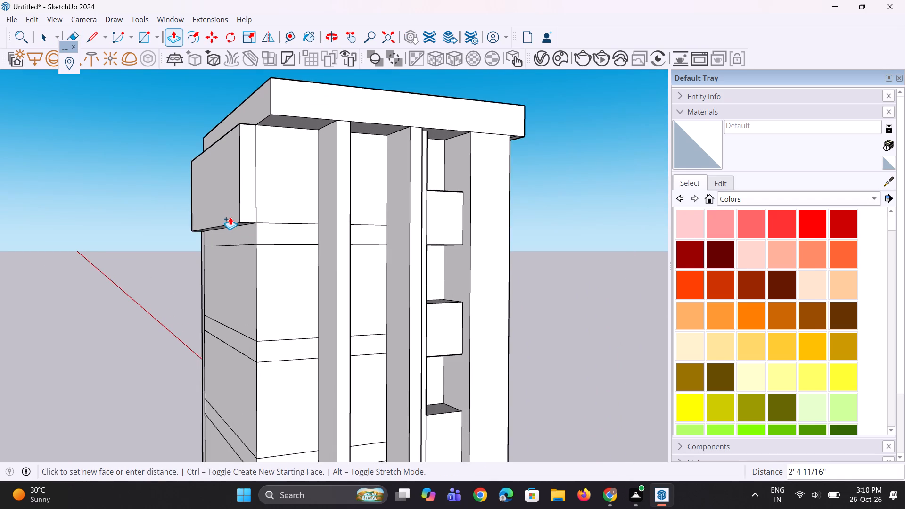
{"action": "key", "text": "2"}
{"action": "key", "text": "apostrophe"}
{"action": "key", "text": "Return"}
{"action": "left_click", "coordinate": [239, 235]}
{"action": "left_click", "coordinate": [239, 235]}
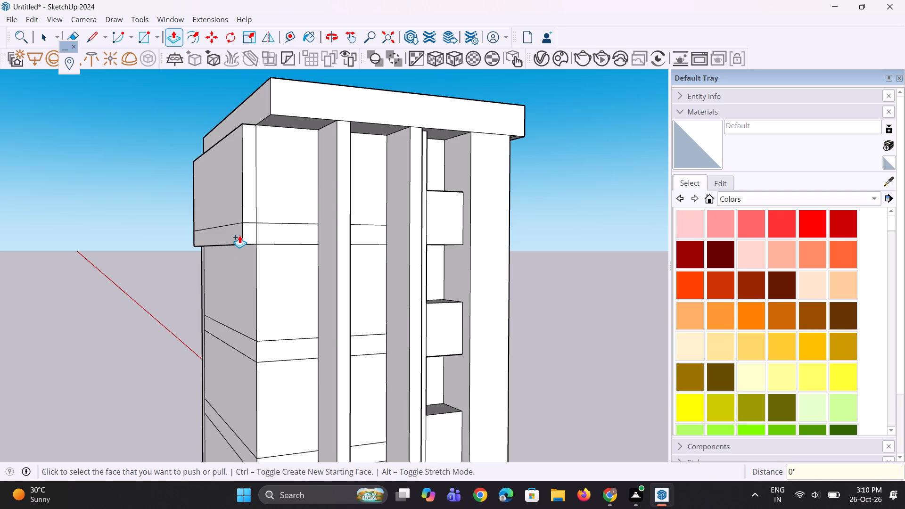
{"action": "double_click", "coordinate": [248, 266]}
{"action": "double_click", "coordinate": [249, 345]}
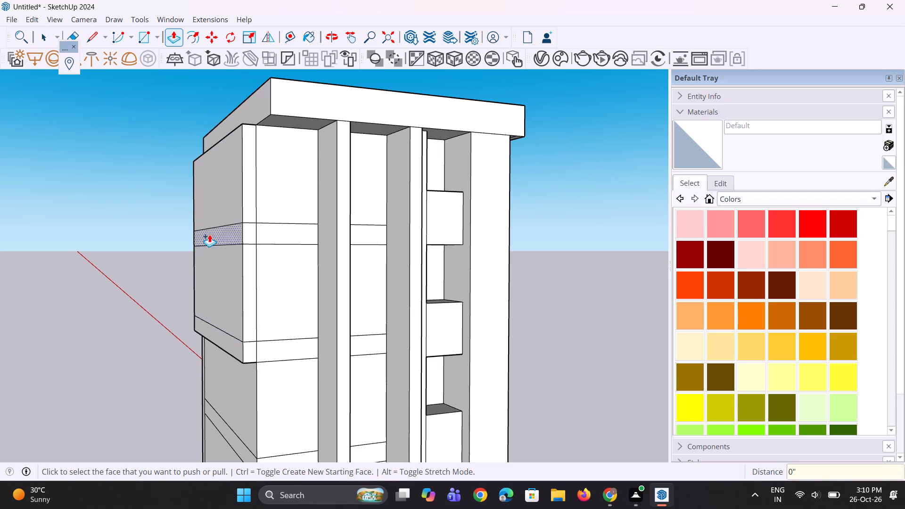
Extrude the remaining side wall segments 2' outward, from the third storey from the top through the lowest band, ledge level and base.
{"action": "scroll", "coordinate": [203, 228], "scroll_direction": "down", "scroll_amount": 9}
{"action": "middle_click_drag", "start_coordinate": [209, 285], "coordinate": [182, 304]}
{"action": "scroll", "coordinate": [197, 305], "scroll_direction": "up", "scroll_amount": 4}
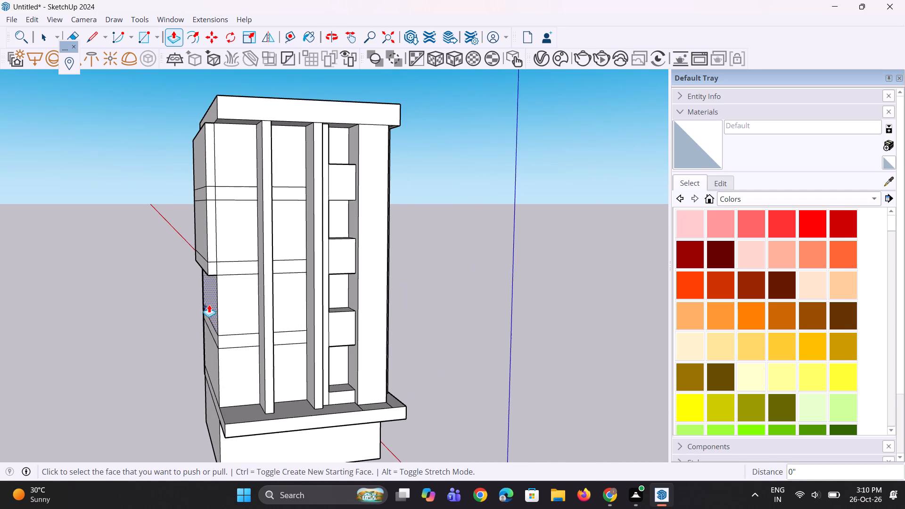
{"action": "double_click", "coordinate": [212, 305]}
{"action": "scroll", "coordinate": [211, 339], "scroll_direction": "up", "scroll_amount": 7}
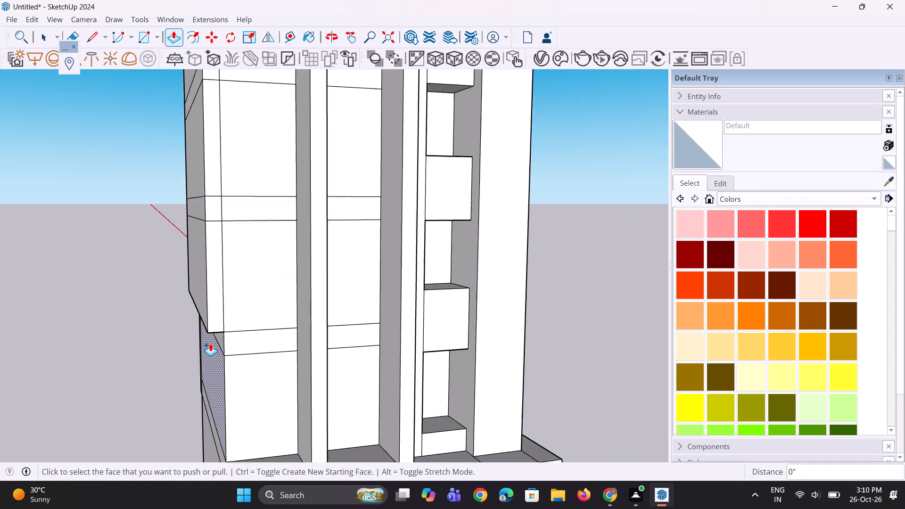
{"action": "scroll", "coordinate": [210, 343], "scroll_direction": "up", "scroll_amount": 1}
{"action": "double_click", "coordinate": [226, 337]}
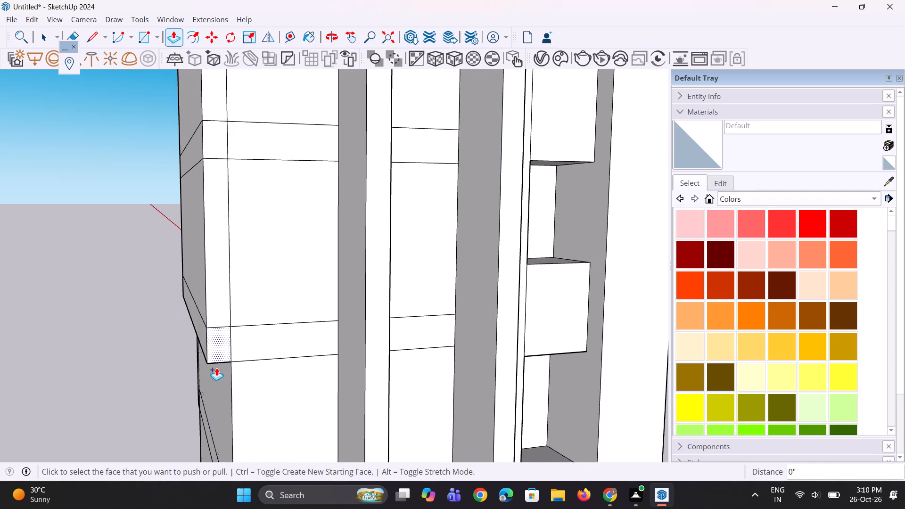
{"action": "double_click", "coordinate": [215, 382]}
{"action": "scroll", "coordinate": [183, 142], "scroll_direction": "down", "scroll_amount": 7}
{"action": "scroll", "coordinate": [180, 281], "scroll_direction": "up", "scroll_amount": 6}
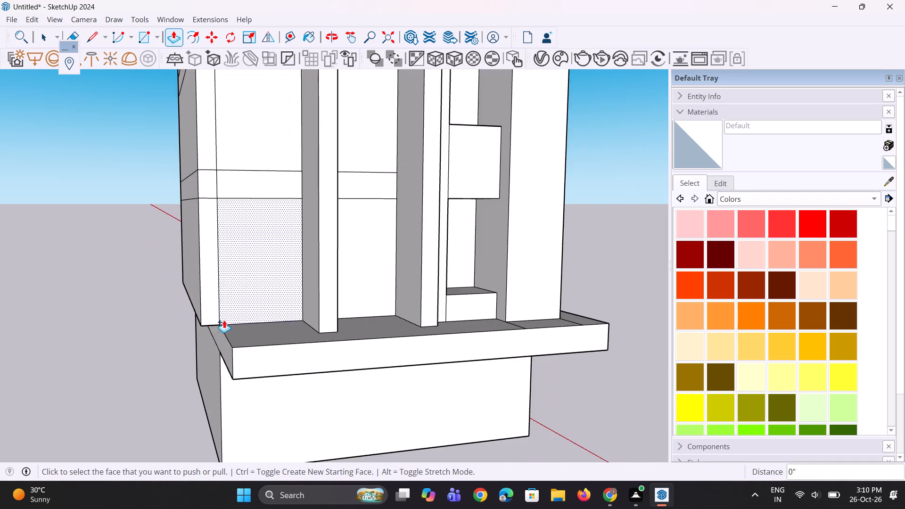
{"action": "scroll", "coordinate": [224, 320], "scroll_direction": "up", "scroll_amount": 3}
{"action": "double_click", "coordinate": [216, 341]}
{"action": "double_click", "coordinate": [197, 403]}
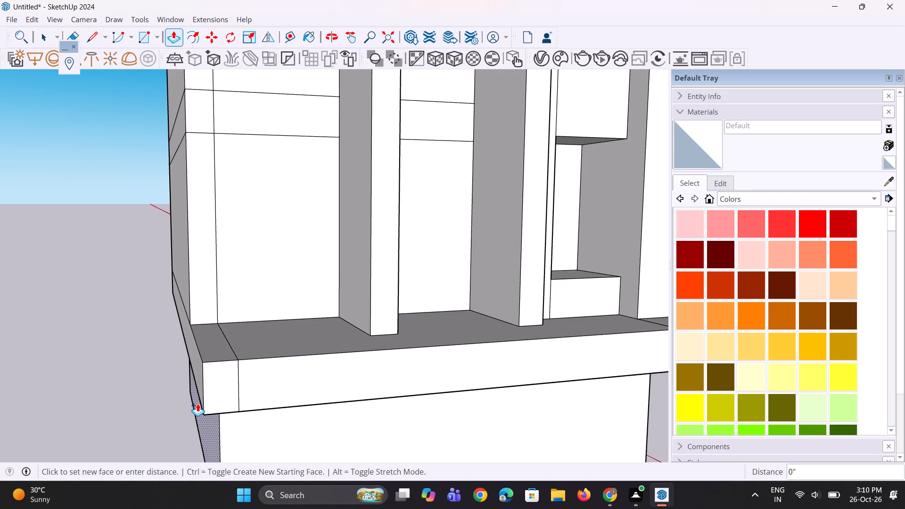
{"action": "scroll", "coordinate": [197, 404], "scroll_direction": "down", "scroll_amount": 6}
{"action": "middle_click_drag", "start_coordinate": [184, 363], "coordinate": [300, 396]}
{"action": "scroll", "coordinate": [279, 393], "scroll_direction": "down", "scroll_amount": 9}
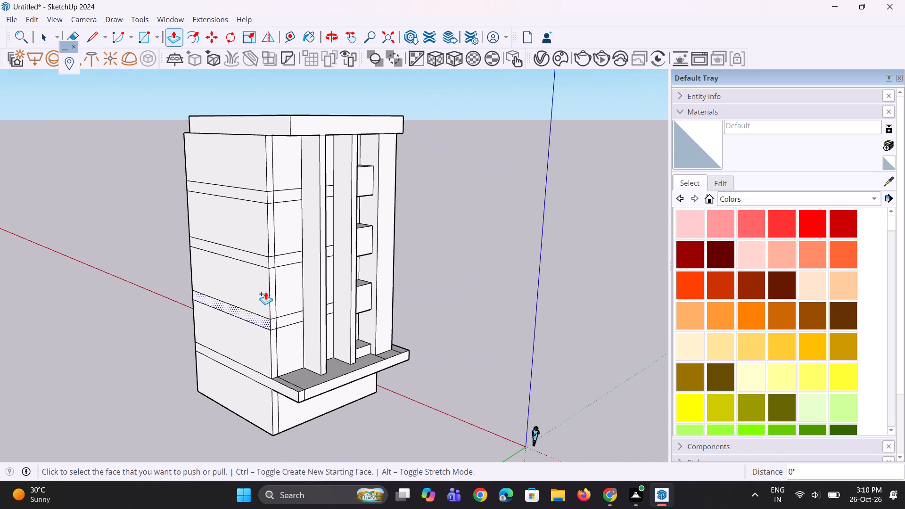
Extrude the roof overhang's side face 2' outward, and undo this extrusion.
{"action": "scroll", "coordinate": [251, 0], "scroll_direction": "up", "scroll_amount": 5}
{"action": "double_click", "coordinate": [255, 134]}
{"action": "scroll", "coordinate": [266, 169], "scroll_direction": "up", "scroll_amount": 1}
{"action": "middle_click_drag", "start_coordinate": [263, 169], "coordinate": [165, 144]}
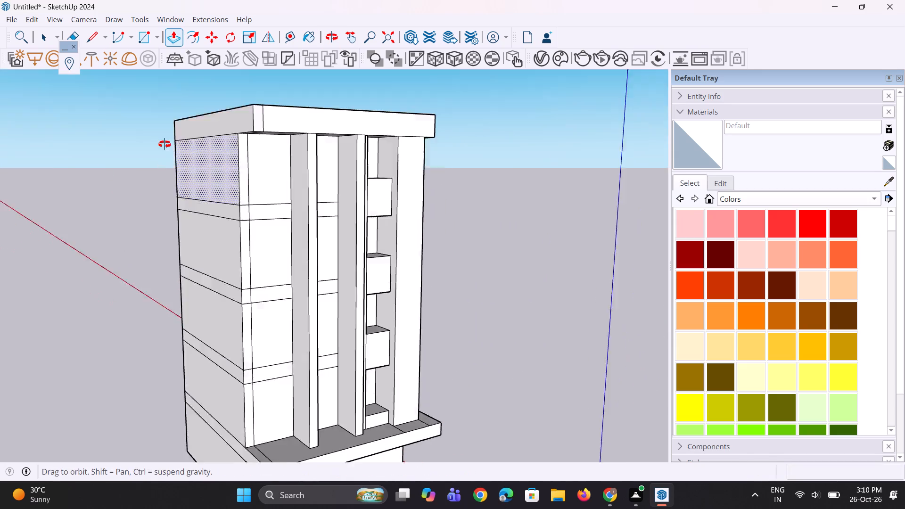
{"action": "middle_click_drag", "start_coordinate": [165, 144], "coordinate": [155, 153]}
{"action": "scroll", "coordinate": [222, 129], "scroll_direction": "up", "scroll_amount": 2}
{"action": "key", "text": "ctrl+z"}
Extrude the roof overhang's side face 2', flush with the extended side wall.
{"action": "scroll", "coordinate": [222, 127], "scroll_direction": "up", "scroll_amount": 1, "text": "ctrl"}
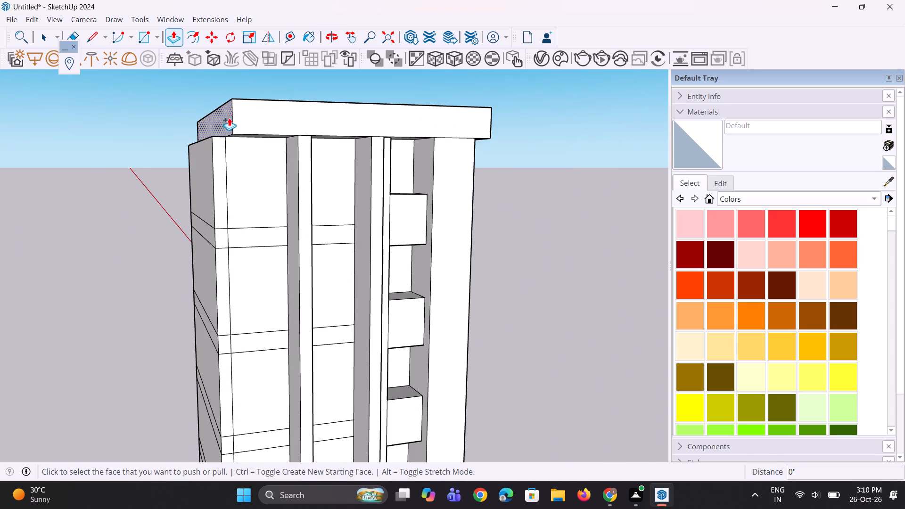
{"action": "left_click", "coordinate": [224, 115]}
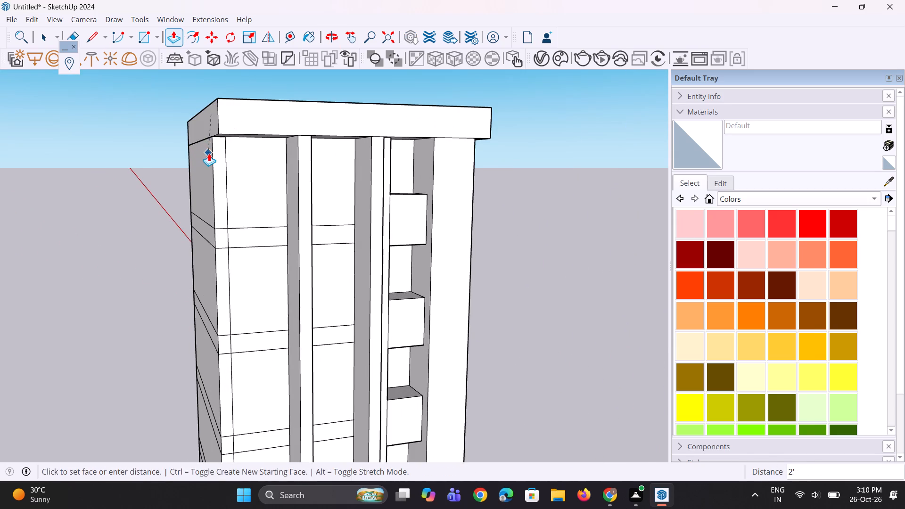
{"action": "left_click", "coordinate": [209, 153]}
Extrude the narrow corner strip forward 7' 4 1/16" at the top storey, the top band and the second storey, flush with the fin's front.
{"action": "scroll", "coordinate": [222, 237], "scroll_direction": "down", "scroll_amount": 4}
{"action": "scroll", "coordinate": [222, 211], "scroll_direction": "up", "scroll_amount": 4}
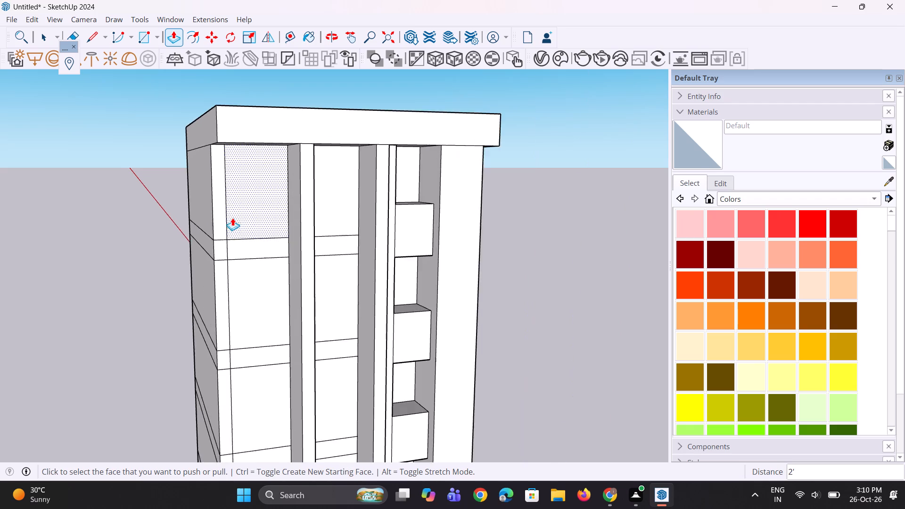
{"action": "scroll", "coordinate": [232, 218], "scroll_direction": "up", "scroll_amount": 3}
{"action": "left_click", "coordinate": [215, 210]}
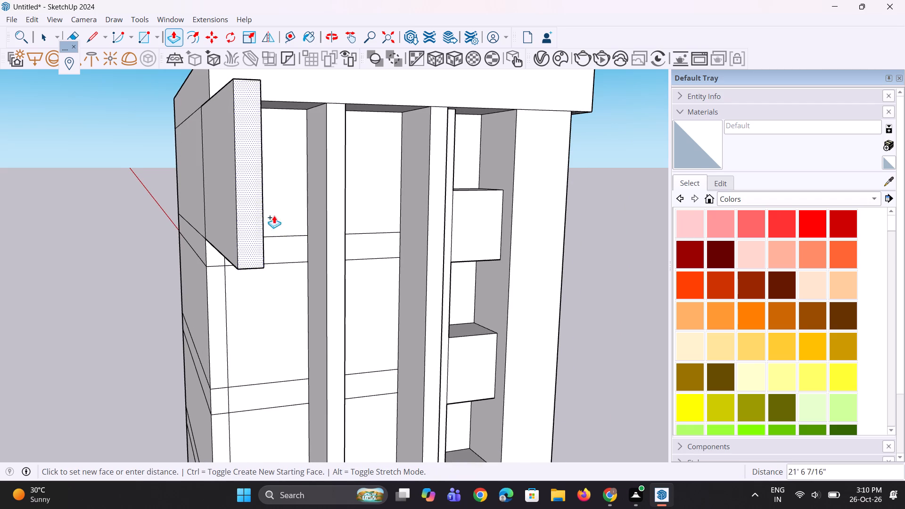
{"action": "middle_click_drag", "start_coordinate": [302, 164], "coordinate": [132, 124]}
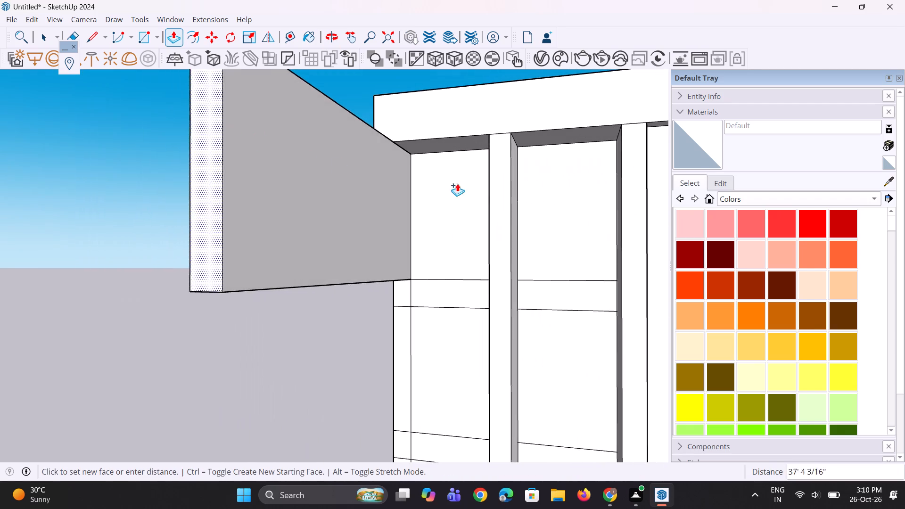
{"action": "left_click", "coordinate": [500, 195]}
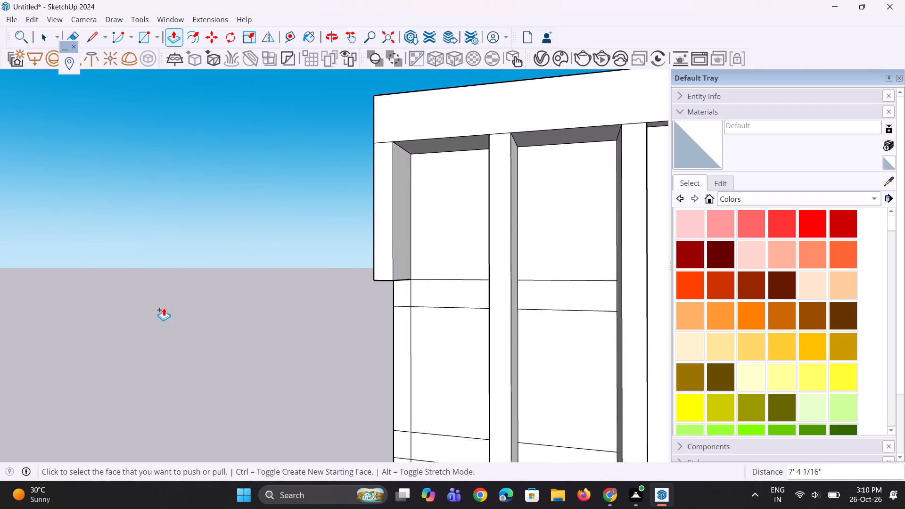
{"action": "scroll", "coordinate": [442, 312], "scroll_direction": "up", "scroll_amount": 1}
{"action": "double_click", "coordinate": [403, 296]}
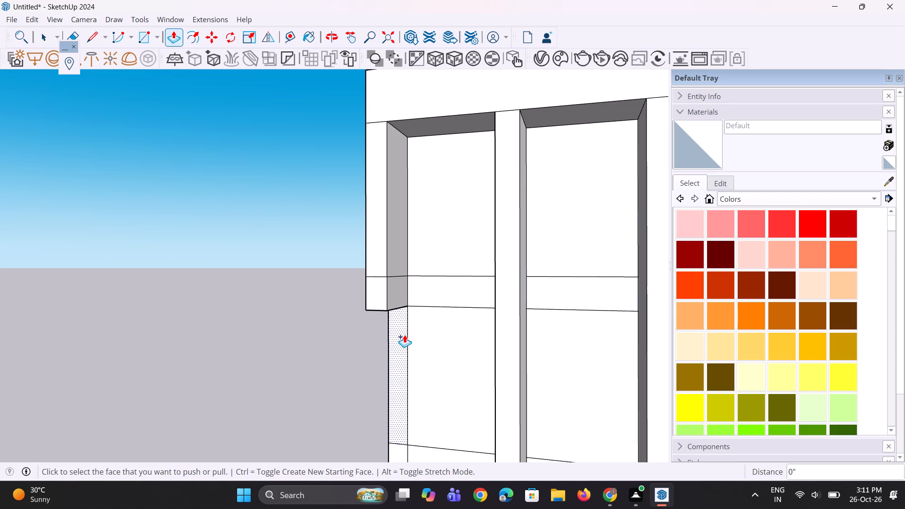
{"action": "double_click", "coordinate": [404, 335]}
{"action": "scroll", "coordinate": [373, 241], "scroll_direction": "down", "scroll_amount": 8}
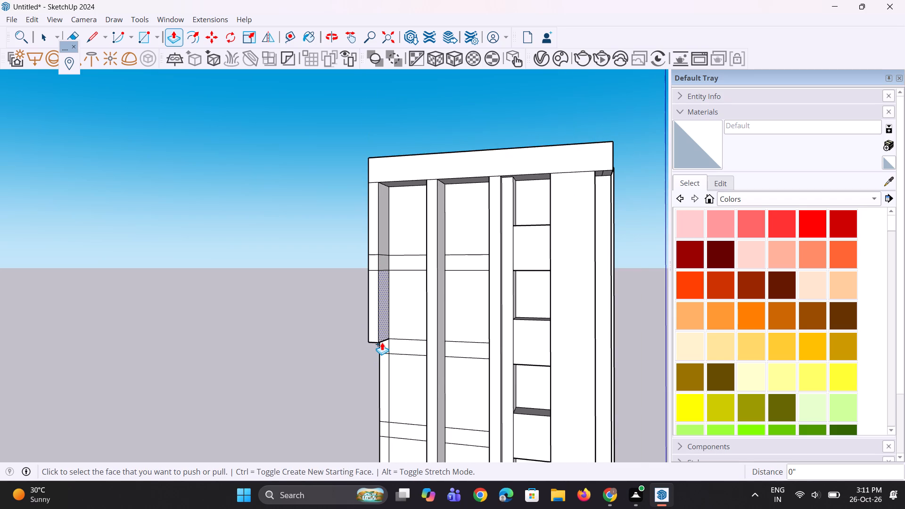
Extrude the remaining corner strip segments forward, flush with the part above, from the middle band down to the base ledge.
{"action": "scroll", "coordinate": [380, 288], "scroll_direction": "up", "scroll_amount": 1}
{"action": "scroll", "coordinate": [380, 286], "scroll_direction": "down", "scroll_amount": 2}
{"action": "scroll", "coordinate": [388, 351], "scroll_direction": "up", "scroll_amount": 2}
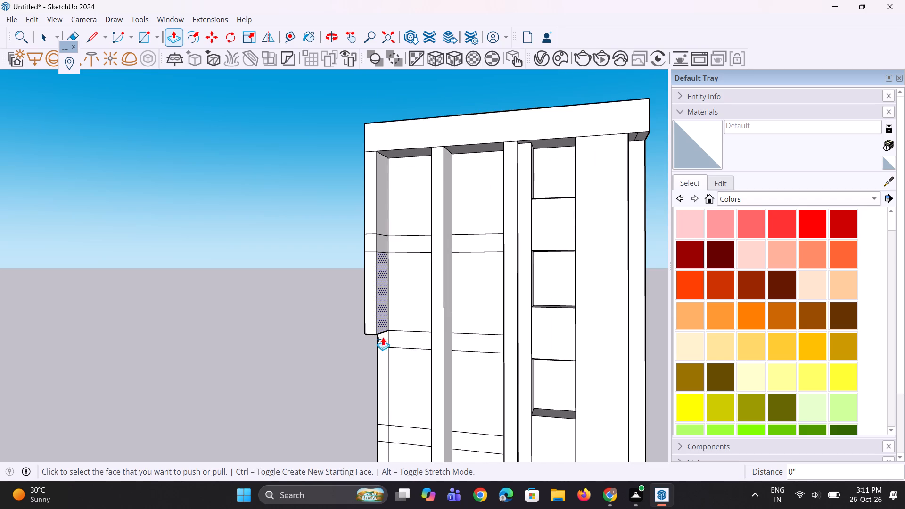
{"action": "scroll", "coordinate": [383, 337], "scroll_direction": "up", "scroll_amount": 1}
{"action": "left_click", "coordinate": [384, 343]}
{"action": "left_click", "coordinate": [385, 343]}
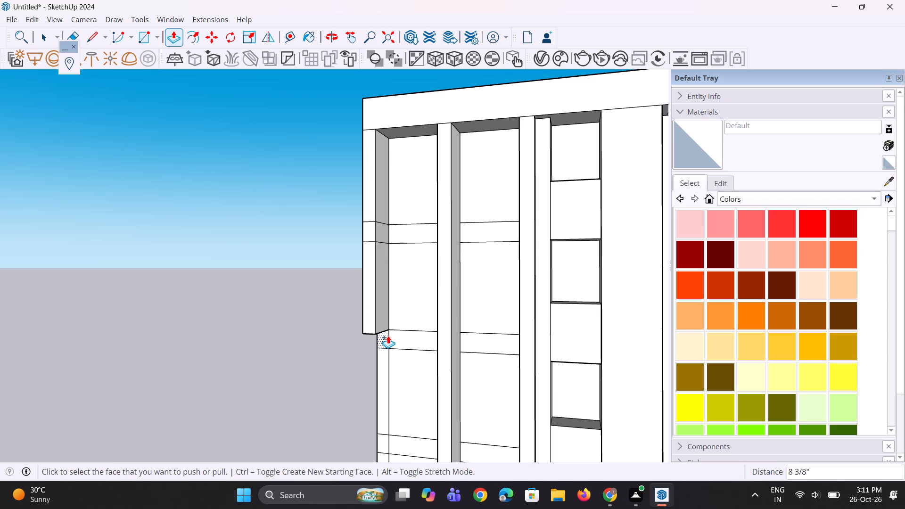
{"action": "left_click", "coordinate": [388, 336]}
{"action": "left_click", "coordinate": [372, 311]}
{"action": "double_click", "coordinate": [387, 380]}
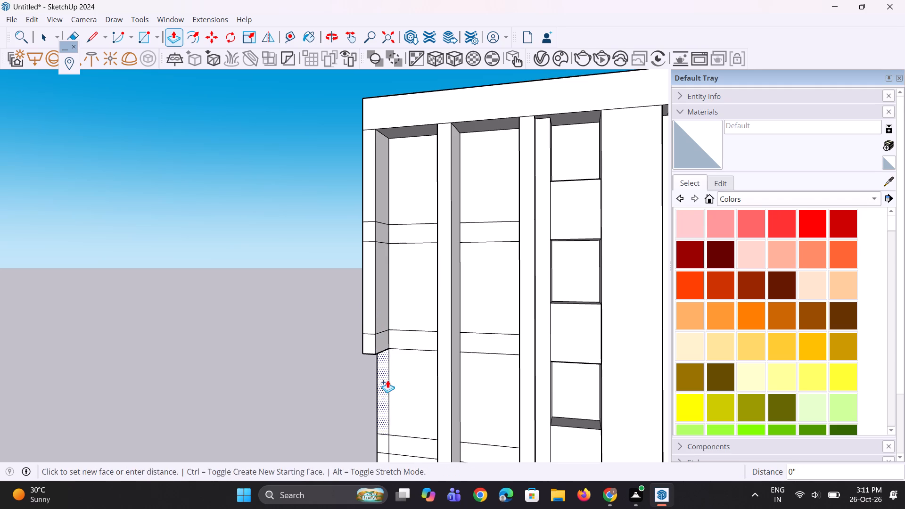
{"action": "scroll", "coordinate": [401, 274], "scroll_direction": "down", "scroll_amount": 9}
{"action": "scroll", "coordinate": [384, 337], "scroll_direction": "up", "scroll_amount": 7}
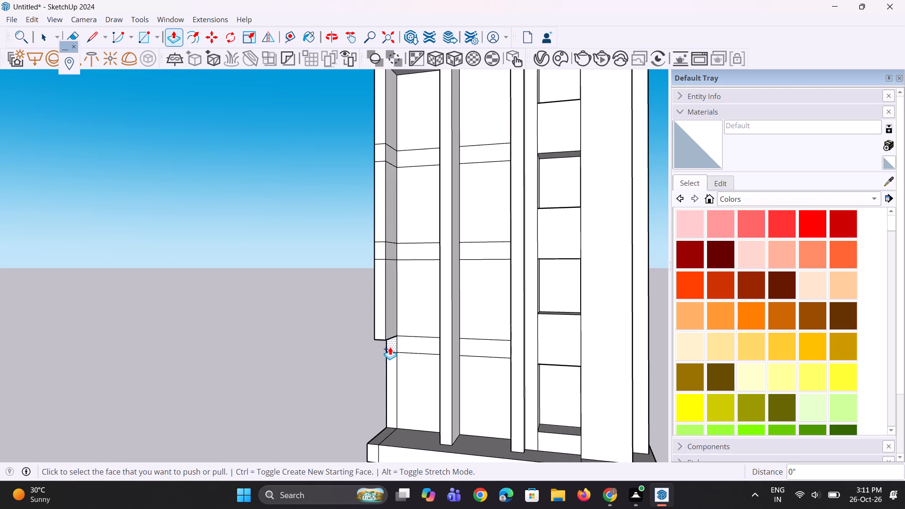
{"action": "double_click", "coordinate": [390, 347]}
{"action": "double_click", "coordinate": [393, 380]}
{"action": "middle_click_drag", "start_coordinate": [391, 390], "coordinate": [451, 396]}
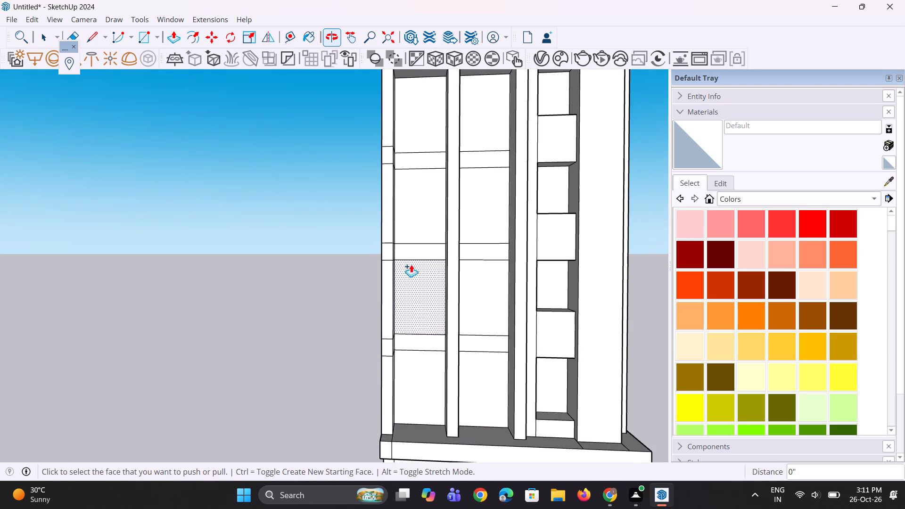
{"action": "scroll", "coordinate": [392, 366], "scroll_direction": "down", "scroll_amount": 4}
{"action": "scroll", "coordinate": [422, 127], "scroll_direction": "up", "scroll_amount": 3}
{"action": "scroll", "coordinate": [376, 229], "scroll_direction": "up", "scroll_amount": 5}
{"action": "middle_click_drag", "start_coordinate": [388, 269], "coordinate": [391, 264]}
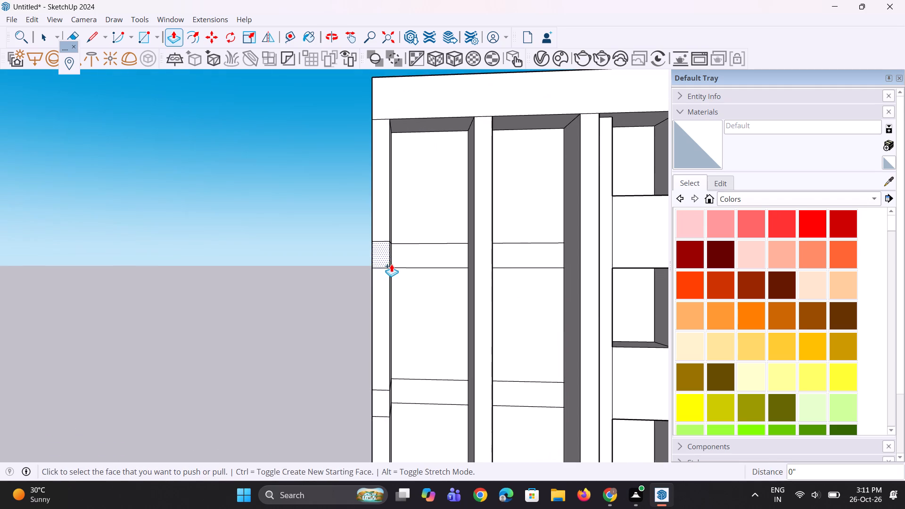
Erase the seam lines across the front face of the corner fin, from the top band down to the lowest band.
{"action": "scroll", "coordinate": [376, 271], "scroll_direction": "up", "scroll_amount": 5}
{"action": "key", "text": "e"}
{"action": "left_click_drag", "start_coordinate": [381, 215], "coordinate": [387, 282]}
{"action": "scroll", "coordinate": [375, 228], "scroll_direction": "down", "scroll_amount": 9}
{"action": "scroll", "coordinate": [364, 395], "scroll_direction": "up", "scroll_amount": 8}
{"action": "left_click_drag", "start_coordinate": [388, 264], "coordinate": [387, 330]}
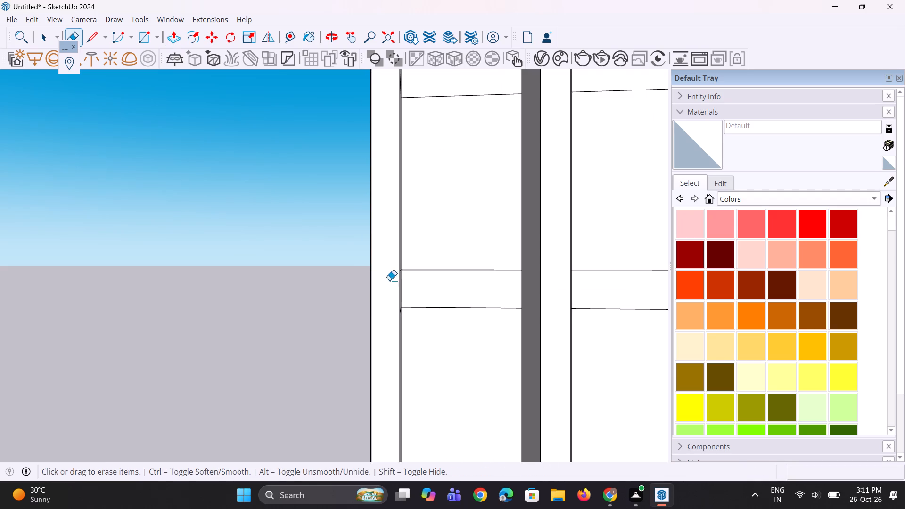
{"action": "scroll", "coordinate": [378, 254], "scroll_direction": "down", "scroll_amount": 10}
{"action": "scroll", "coordinate": [366, 345], "scroll_direction": "up", "scroll_amount": 10}
{"action": "left_click_drag", "start_coordinate": [393, 312], "coordinate": [392, 322]}
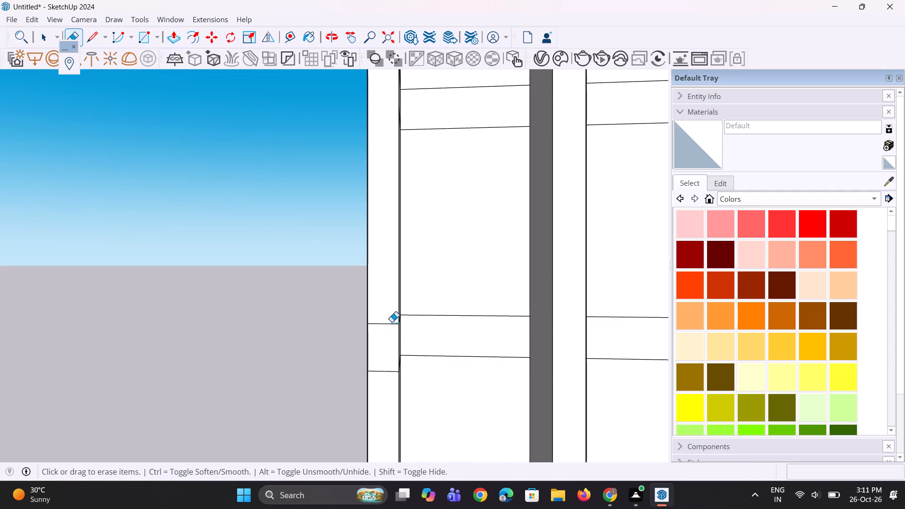
{"action": "left_click_drag", "start_coordinate": [392, 322], "coordinate": [382, 385]}
Erase the seam lines across the corner fin's inner side face at each band level.
{"action": "middle_click_drag", "start_coordinate": [476, 377], "coordinate": [260, 362]}
{"action": "scroll", "coordinate": [565, 387], "scroll_direction": "down", "scroll_amount": 11}
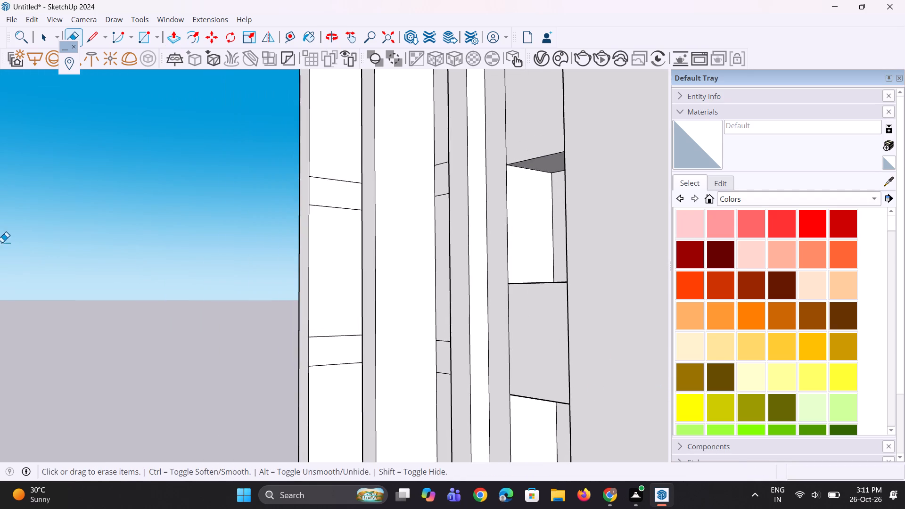
{"action": "scroll", "coordinate": [271, 336], "scroll_direction": "down", "scroll_amount": 5}
{"action": "middle_click_drag", "start_coordinate": [297, 310], "coordinate": [356, 316]}
{"action": "scroll", "coordinate": [316, 350], "scroll_direction": "up", "scroll_amount": 3}
{"action": "left_click_drag", "start_coordinate": [304, 328], "coordinate": [299, 374]}
{"action": "scroll", "coordinate": [351, 384], "scroll_direction": "down", "scroll_amount": 4}
{"action": "scroll", "coordinate": [304, 251], "scroll_direction": "up", "scroll_amount": 3}
{"action": "left_click_drag", "start_coordinate": [311, 231], "coordinate": [314, 280]}
{"action": "scroll", "coordinate": [340, 329], "scroll_direction": "down", "scroll_amount": 4}
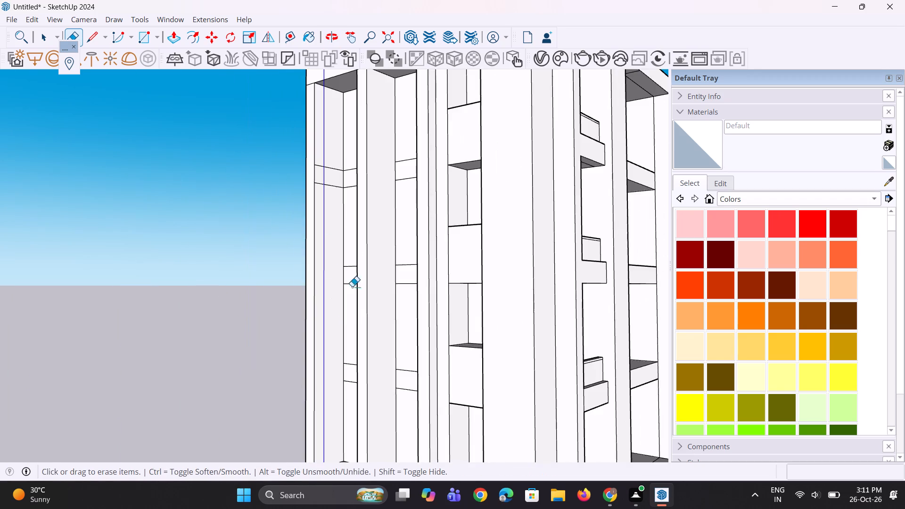
{"action": "scroll", "coordinate": [336, 171], "scroll_direction": "up", "scroll_amount": 3}
{"action": "left_click_drag", "start_coordinate": [325, 156], "coordinate": [320, 210]}
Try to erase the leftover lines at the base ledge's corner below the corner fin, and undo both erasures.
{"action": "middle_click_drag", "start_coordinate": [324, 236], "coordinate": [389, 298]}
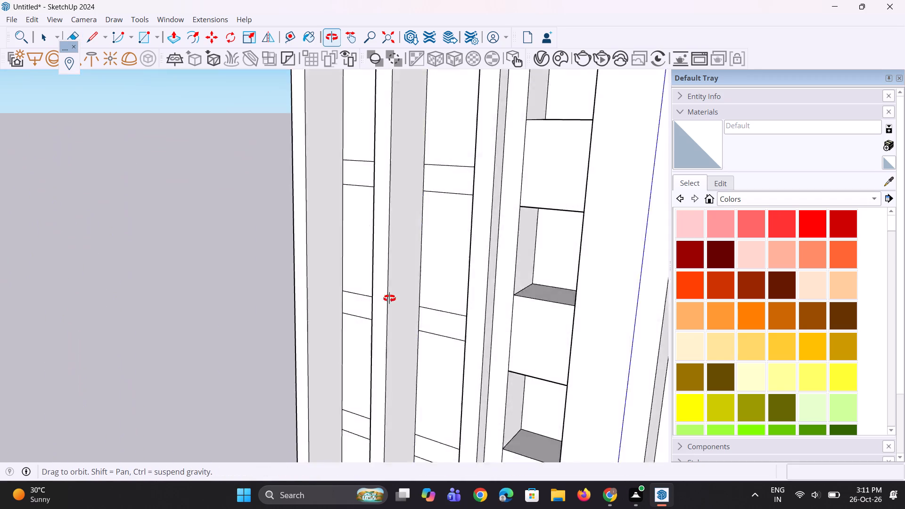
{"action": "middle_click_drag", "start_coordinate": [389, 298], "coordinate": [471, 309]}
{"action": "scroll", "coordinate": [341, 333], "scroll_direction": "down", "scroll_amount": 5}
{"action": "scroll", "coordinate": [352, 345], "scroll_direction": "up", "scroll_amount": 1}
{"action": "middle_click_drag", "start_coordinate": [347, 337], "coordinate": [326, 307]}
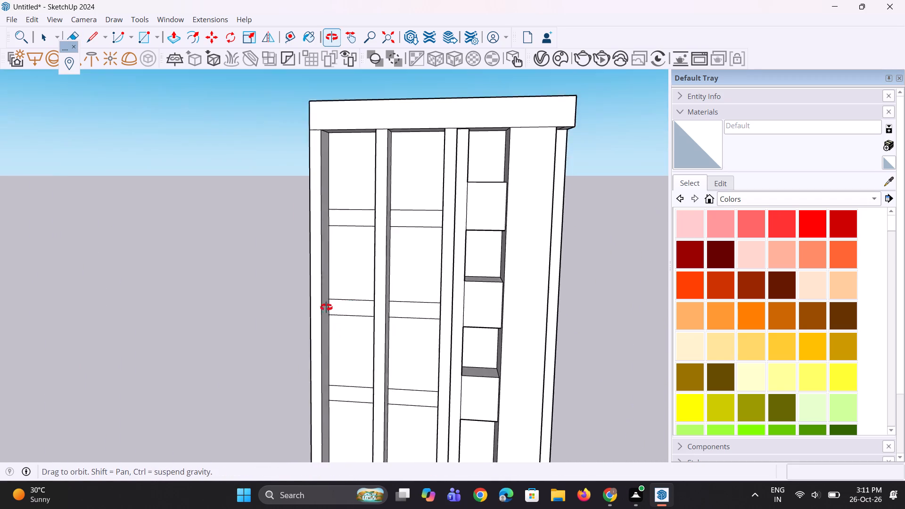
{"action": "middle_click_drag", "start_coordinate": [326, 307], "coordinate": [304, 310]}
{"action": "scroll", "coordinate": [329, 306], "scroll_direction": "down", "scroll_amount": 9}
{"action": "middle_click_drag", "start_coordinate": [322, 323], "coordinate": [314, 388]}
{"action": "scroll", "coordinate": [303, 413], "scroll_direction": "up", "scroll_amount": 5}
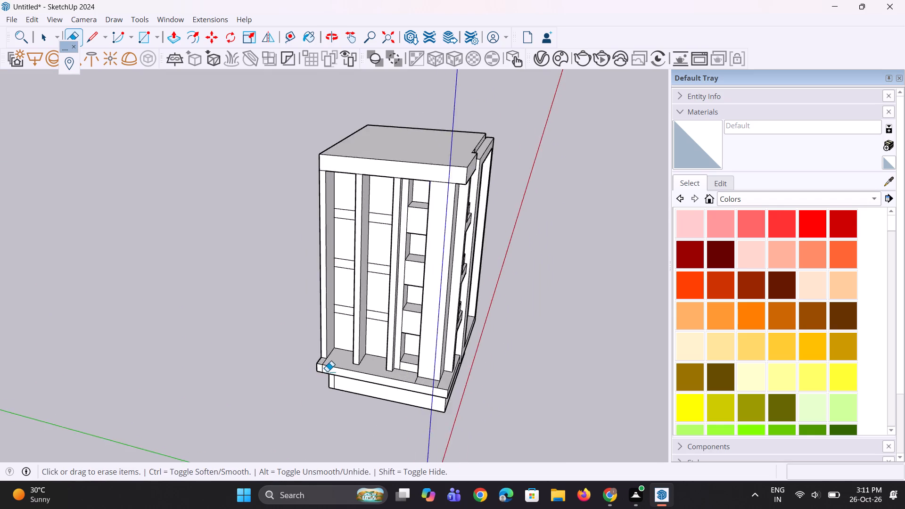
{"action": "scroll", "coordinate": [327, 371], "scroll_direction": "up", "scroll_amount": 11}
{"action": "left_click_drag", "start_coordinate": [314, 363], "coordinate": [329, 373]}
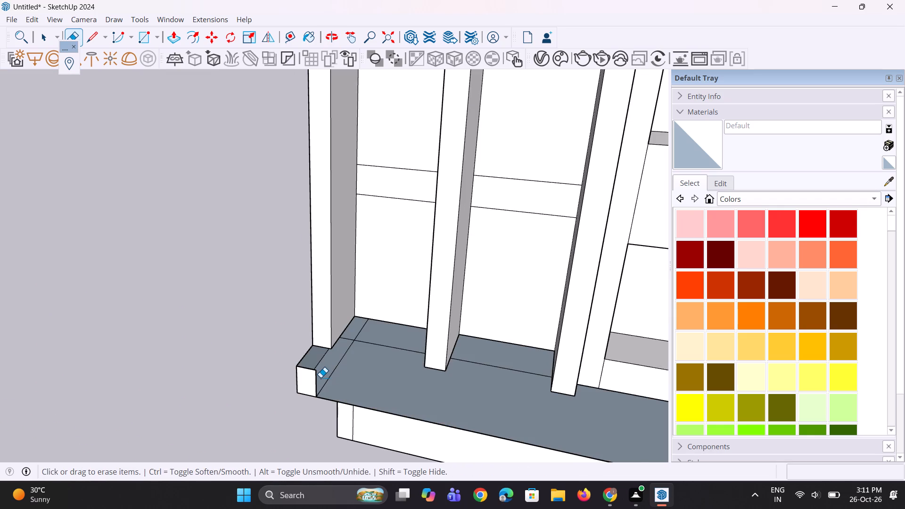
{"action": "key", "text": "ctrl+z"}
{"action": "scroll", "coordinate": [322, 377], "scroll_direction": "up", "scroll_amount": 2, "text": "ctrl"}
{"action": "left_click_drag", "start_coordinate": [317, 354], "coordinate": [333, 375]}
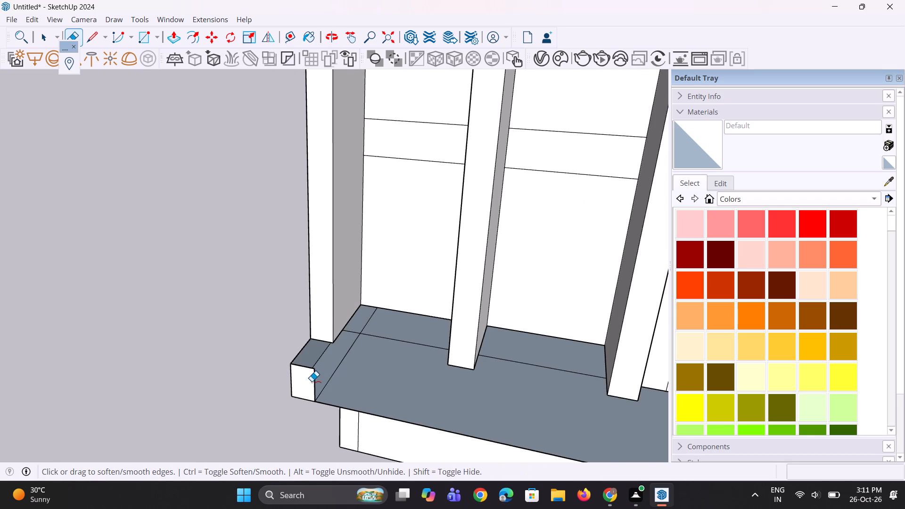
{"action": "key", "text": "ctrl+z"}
Erase the seam lines on the base ledge's top and front at the corner fin, and one at the wide column's foot.
{"action": "scroll", "coordinate": [319, 365], "scroll_direction": "up", "scroll_amount": 2, "text": "ctrl"}
{"action": "left_click_drag", "start_coordinate": [319, 357], "coordinate": [325, 365]}
{"action": "scroll", "coordinate": [312, 378], "scroll_direction": "up", "scroll_amount": 3}
{"action": "left_click_drag", "start_coordinate": [312, 382], "coordinate": [317, 387]}
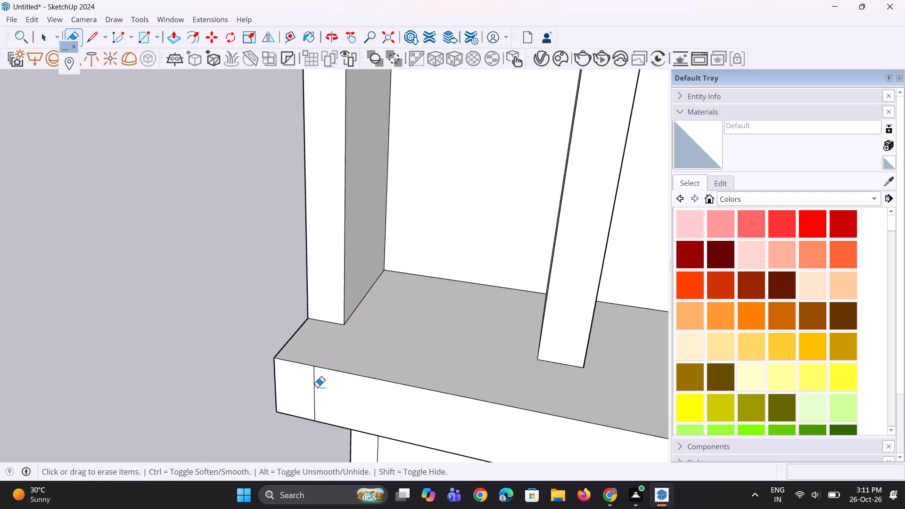
{"action": "left_click_drag", "start_coordinate": [317, 387], "coordinate": [319, 389]}
{"action": "scroll", "coordinate": [251, 350], "scroll_direction": "down", "scroll_amount": 10}
{"action": "scroll", "coordinate": [575, 413], "scroll_direction": "up", "scroll_amount": 4}
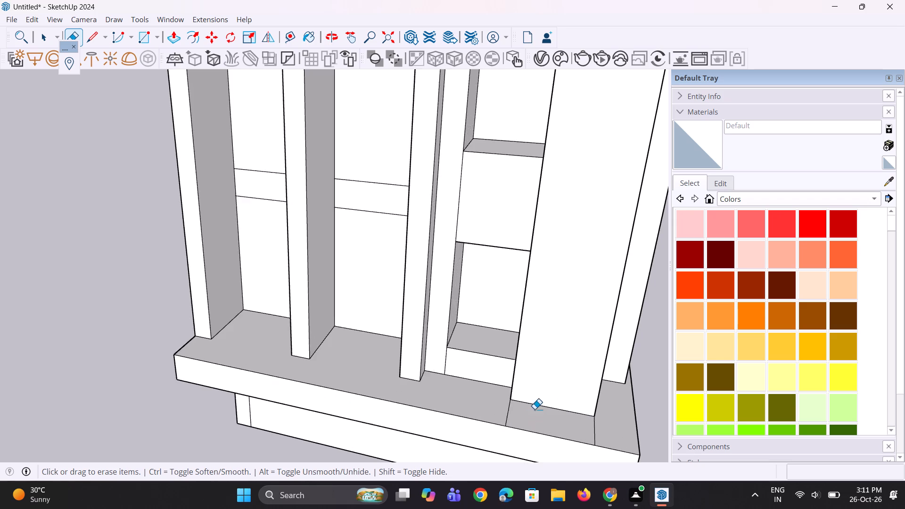
{"action": "scroll", "coordinate": [535, 409], "scroll_direction": "up", "scroll_amount": 3}
{"action": "left_click_drag", "start_coordinate": [503, 410], "coordinate": [513, 413]}
{"action": "scroll", "coordinate": [489, 419], "scroll_direction": "down", "scroll_amount": 6}
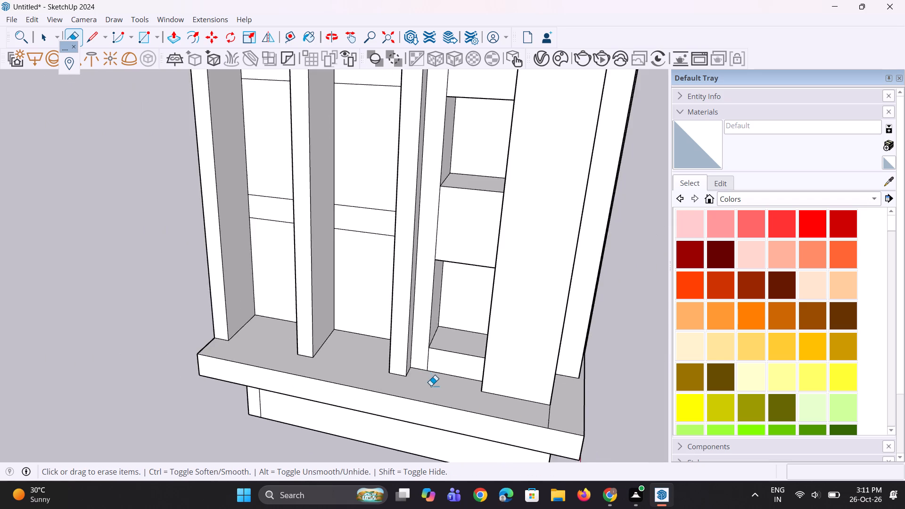
Extrude the lowest band segment between the second and third fins forward 7' 4 1/16", flush with the fin's front.
{"action": "middle_click_drag", "start_coordinate": [427, 377], "coordinate": [414, 346]}
{"action": "scroll", "coordinate": [395, 374], "scroll_direction": "down", "scroll_amount": 5}
{"action": "scroll", "coordinate": [407, 385], "scroll_direction": "up", "scroll_amount": 1}
{"action": "middle_click_drag", "start_coordinate": [406, 385], "coordinate": [360, 368]}
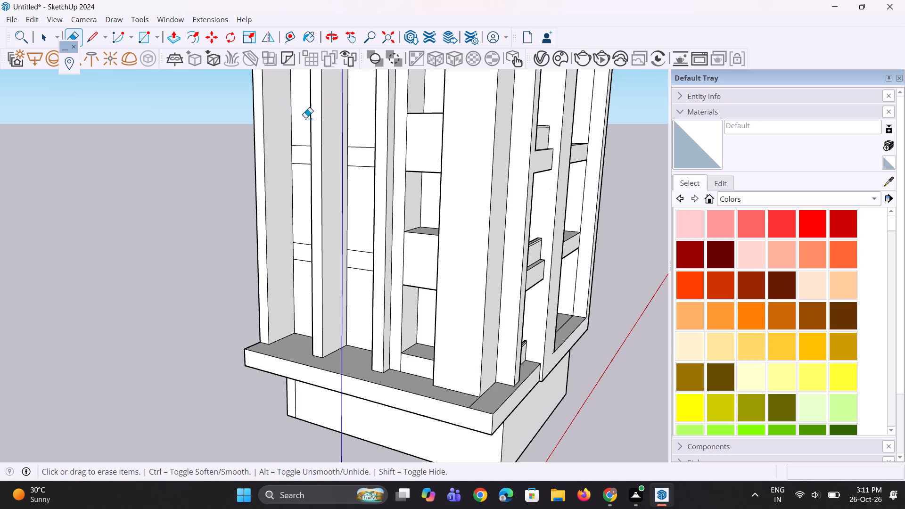
{"action": "scroll", "coordinate": [374, 508], "scroll_direction": "down", "scroll_amount": 4}
{"action": "scroll", "coordinate": [335, 427], "scroll_direction": "down", "scroll_amount": 4}
{"action": "middle_click_drag", "start_coordinate": [333, 403], "coordinate": [348, 402]}
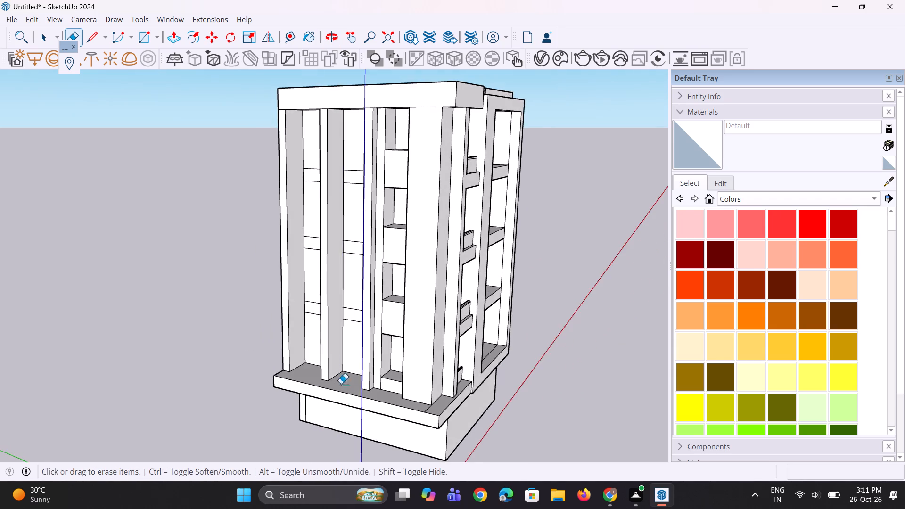
{"action": "scroll", "coordinate": [325, 319], "scroll_direction": "up", "scroll_amount": 2}
{"action": "scroll", "coordinate": [367, 326], "scroll_direction": "up", "scroll_amount": 2}
{"action": "key", "text": "p"}
{"action": "scroll", "coordinate": [381, 332], "scroll_direction": "up", "scroll_amount": 2}
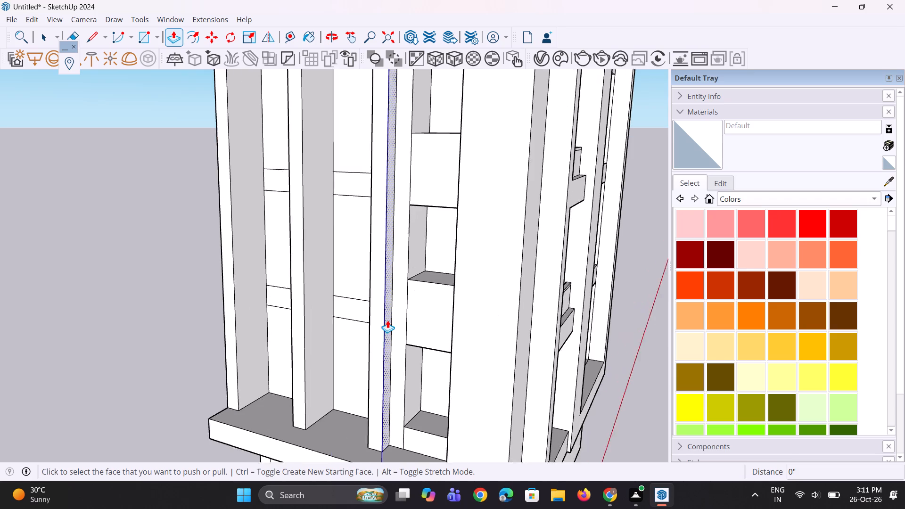
{"action": "scroll", "coordinate": [387, 320], "scroll_direction": "up", "scroll_amount": 5}
{"action": "left_click", "coordinate": [343, 307]}
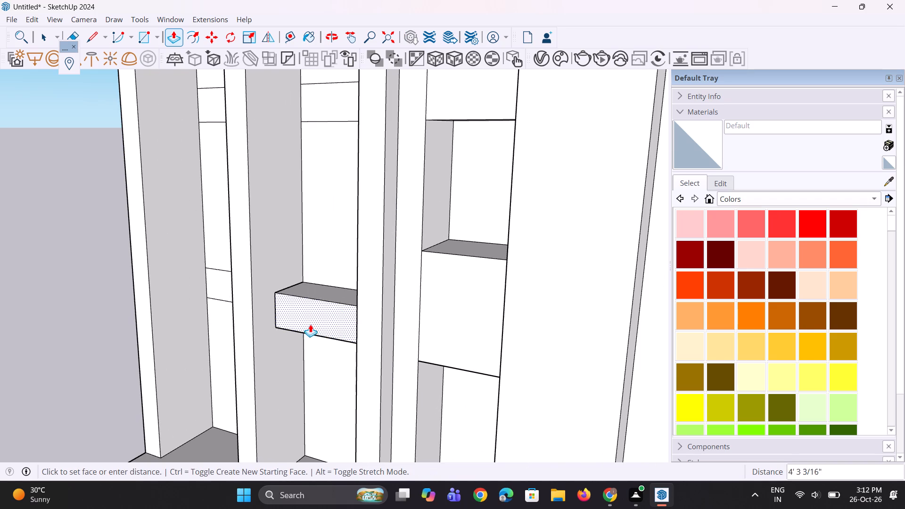
{"action": "left_click", "coordinate": [235, 267]}
{"action": "scroll", "coordinate": [291, 361], "scroll_direction": "down", "scroll_amount": 4}
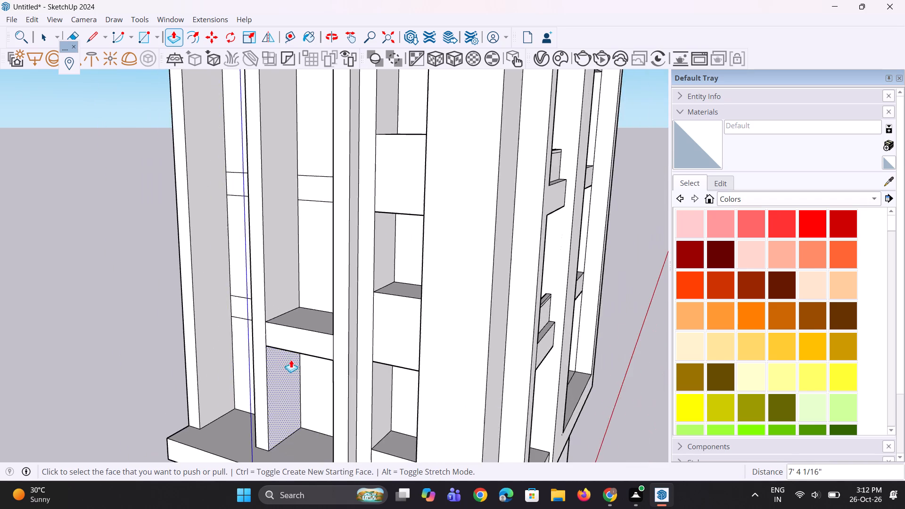
Copy the extruded lowest slab's top front edge 1' inward across its top face.
{"action": "middle_click_drag", "start_coordinate": [298, 366], "coordinate": [320, 421]}
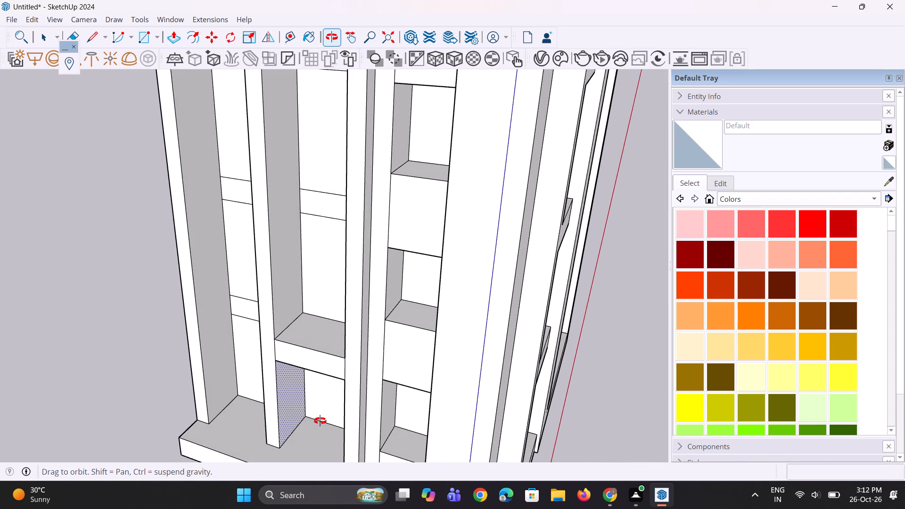
{"action": "middle_click_drag", "start_coordinate": [320, 421], "coordinate": [322, 420]}
{"action": "scroll", "coordinate": [324, 401], "scroll_direction": "up", "scroll_amount": 2}
{"action": "key", "text": "space"}
{"action": "key", "text": "space"}
{"action": "left_click", "coordinate": [291, 332]}
{"action": "scroll", "coordinate": [275, 334], "scroll_direction": "up", "scroll_amount": 1}
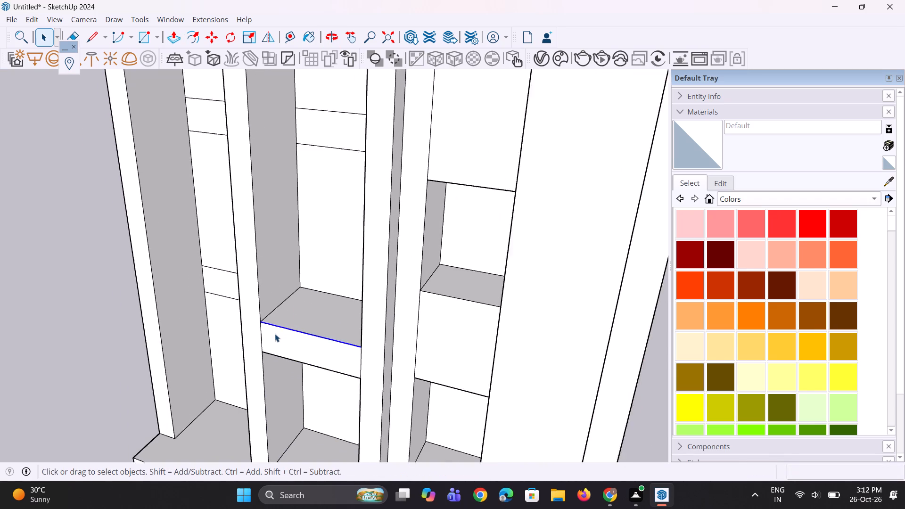
{"action": "scroll", "coordinate": [275, 334], "scroll_direction": "up", "scroll_amount": 2}
{"action": "key", "text": "m"}
{"action": "scroll", "coordinate": [270, 337], "scroll_direction": "up", "scroll_amount": 3}
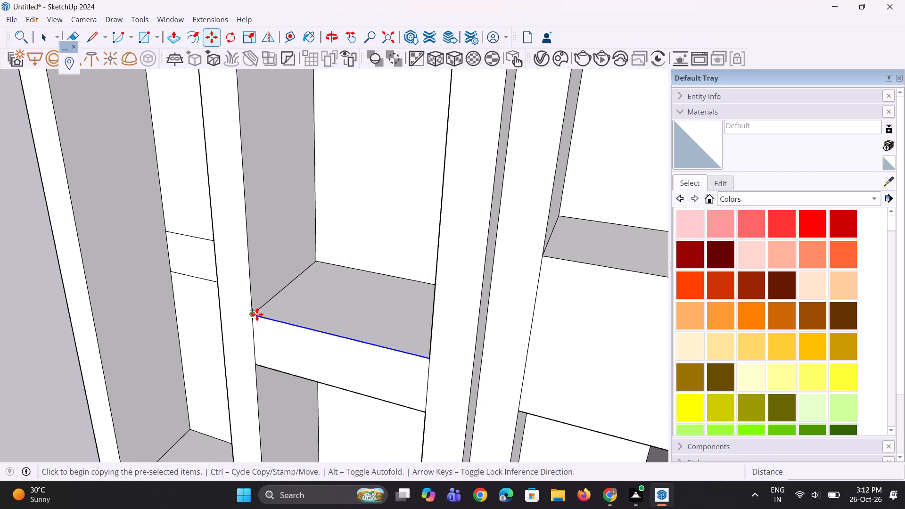
{"action": "left_click", "coordinate": [257, 314]}
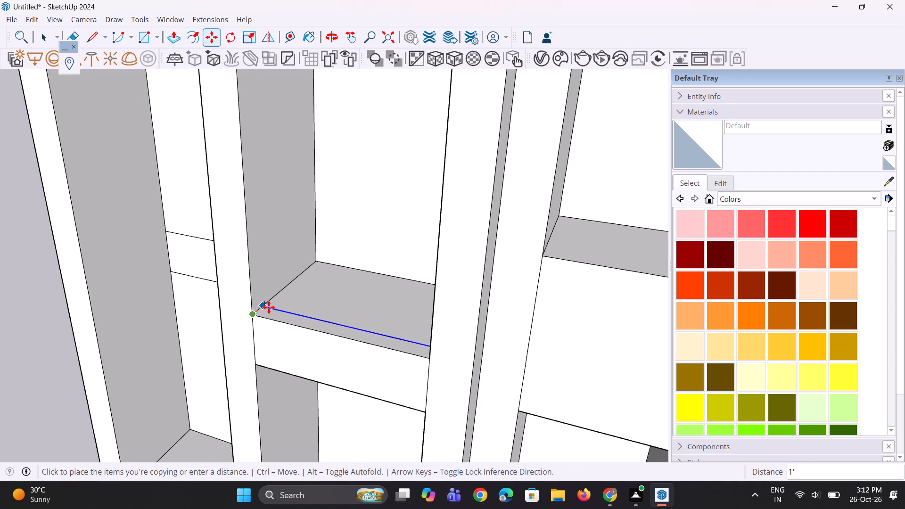
{"action": "left_click", "coordinate": [269, 307]}
{"action": "scroll", "coordinate": [318, 405], "scroll_direction": "down", "scroll_amount": 10}
{"action": "key", "text": "space"}
{"action": "key", "text": "space"}
Extrude the middle and top band segments between the second and third fins forward 7' 4 1/16", flush with the fins.
{"action": "scroll", "coordinate": [337, 297], "scroll_direction": "up", "scroll_amount": 2}
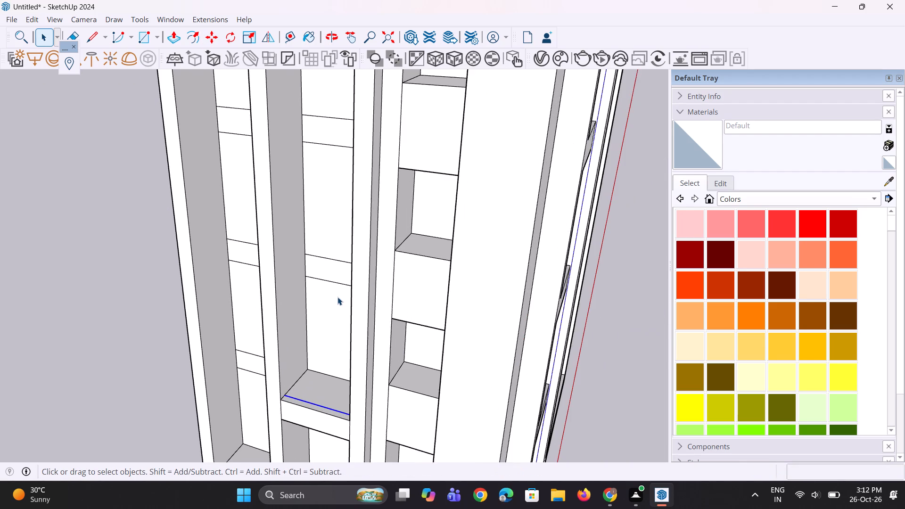
{"action": "key", "text": "p"}
{"action": "left_click", "coordinate": [340, 276]}
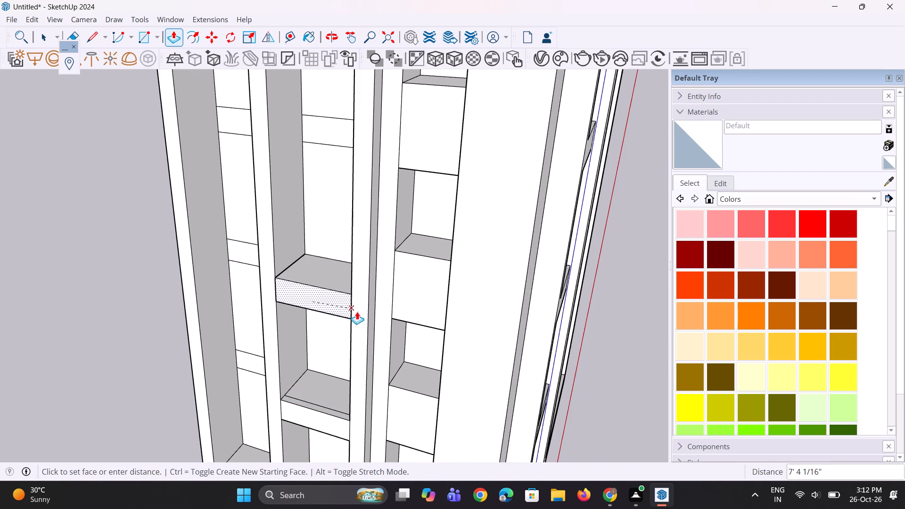
{"action": "left_click", "coordinate": [357, 312]}
{"action": "double_click", "coordinate": [334, 132]}
{"action": "scroll", "coordinate": [387, 319], "scroll_direction": "down", "scroll_amount": 5}
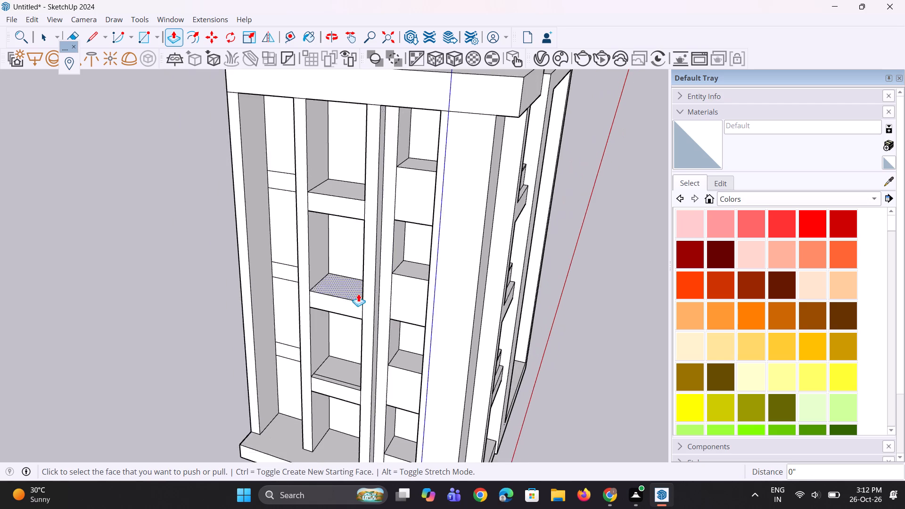
Extrude the three band segments between the corner fin and second fin forward by the same 7' 4 1/16".
{"action": "scroll", "coordinate": [358, 294], "scroll_direction": "down", "scroll_amount": 2}
{"action": "scroll", "coordinate": [294, 219], "scroll_direction": "up", "scroll_amount": 1}
{"action": "double_click", "coordinate": [305, 208]}
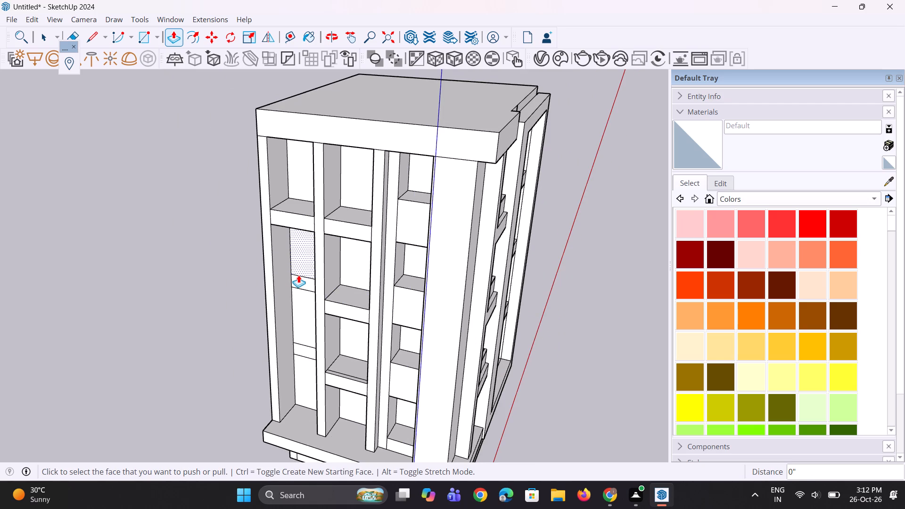
{"action": "double_click", "coordinate": [298, 281]}
{"action": "double_click", "coordinate": [312, 353]}
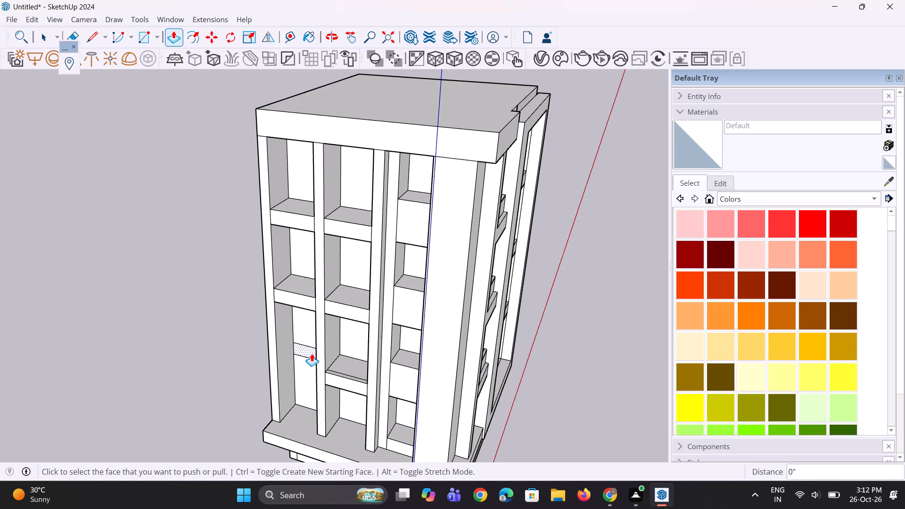
Copy the top front edge of the middle slab between the second and third fins 1' inward.
{"action": "middle_click_drag", "start_coordinate": [311, 390], "coordinate": [317, 399]}
{"action": "scroll", "coordinate": [336, 358], "scroll_direction": "up", "scroll_amount": 3}
{"action": "key", "text": "space"}
{"action": "key", "text": "space"}
{"action": "scroll", "coordinate": [333, 297], "scroll_direction": "up", "scroll_amount": 2}
{"action": "middle_click_drag", "start_coordinate": [335, 327], "coordinate": [338, 362]}
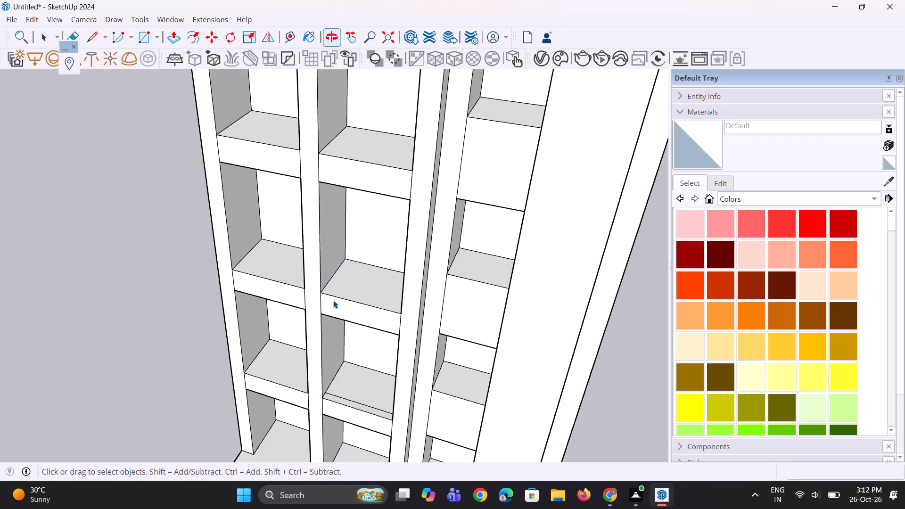
{"action": "scroll", "coordinate": [335, 289], "scroll_direction": "up", "scroll_amount": 1}
{"action": "left_click", "coordinate": [330, 296]}
{"action": "scroll", "coordinate": [321, 294], "scroll_direction": "up", "scroll_amount": 2}
{"action": "key", "text": "m"}
{"action": "scroll", "coordinate": [320, 294], "scroll_direction": "up", "scroll_amount": 1}
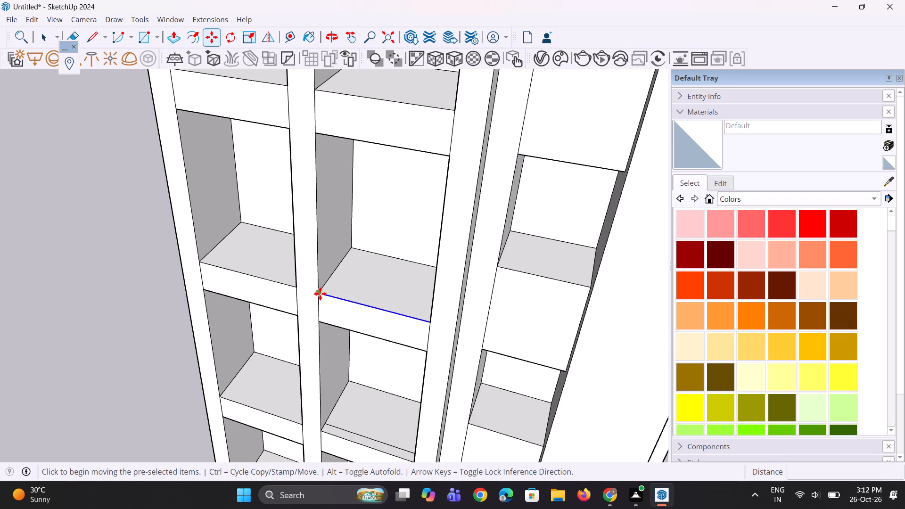
{"action": "scroll", "coordinate": [320, 294], "scroll_direction": "up", "scroll_amount": 2}
{"action": "left_click", "coordinate": [319, 293]}
{"action": "left_click", "coordinate": [327, 286]}
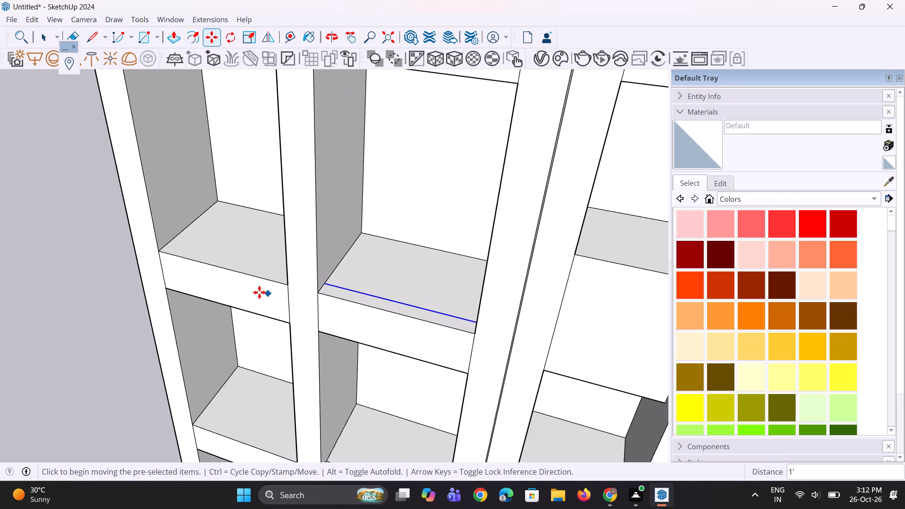
Copy the top front edge of the middle slab between the corner fin and second fin 1' inward.
{"action": "key", "text": "space"}
{"action": "left_click", "coordinate": [266, 278]}
{"action": "key", "text": "m"}
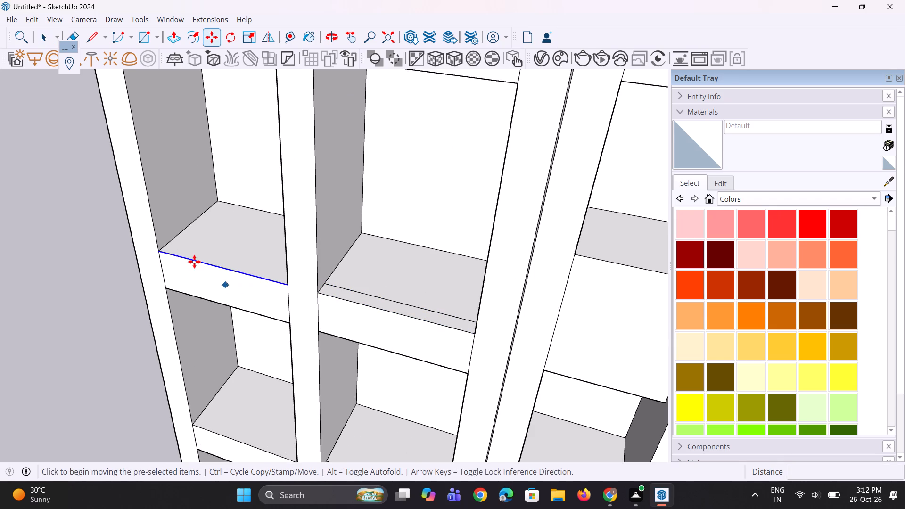
{"action": "scroll", "coordinate": [194, 262], "scroll_direction": "up", "scroll_amount": 2}
{"action": "left_click", "coordinate": [151, 248]}
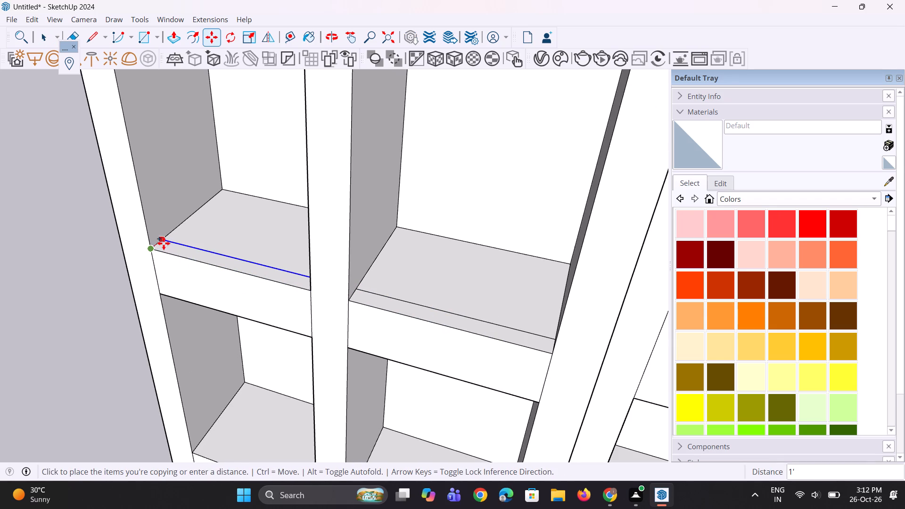
{"action": "left_click", "coordinate": [164, 243]}
Copy the top front edge of the lowest slab between the corner fin and second fin inward across its top face.
{"action": "scroll", "coordinate": [204, 217], "scroll_direction": "down", "scroll_amount": 5}
{"action": "key", "text": "space"}
{"action": "key", "text": "space"}
{"action": "scroll", "coordinate": [246, 405], "scroll_direction": "up", "scroll_amount": 2}
{"action": "left_click", "coordinate": [250, 389]}
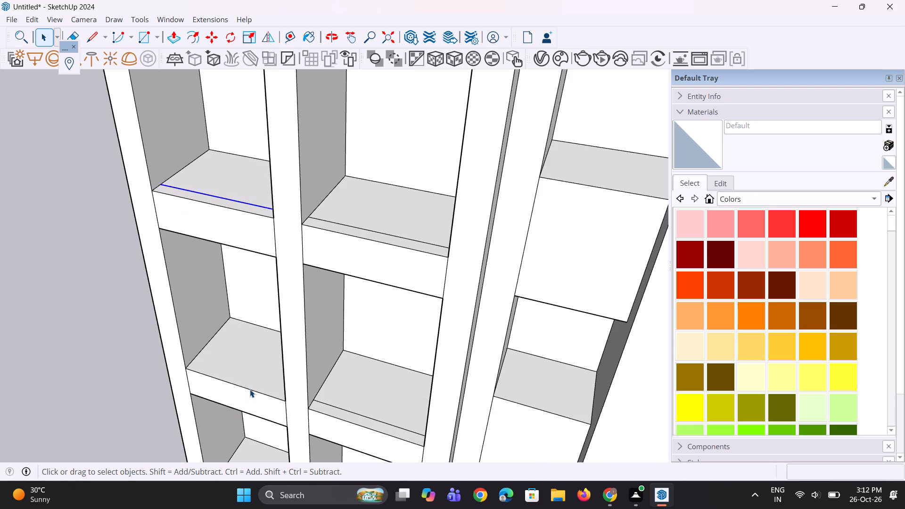
{"action": "scroll", "coordinate": [186, 378], "scroll_direction": "up", "scroll_amount": 2}
{"action": "key", "text": "m"}
{"action": "scroll", "coordinate": [177, 378], "scroll_direction": "up", "scroll_amount": 3}
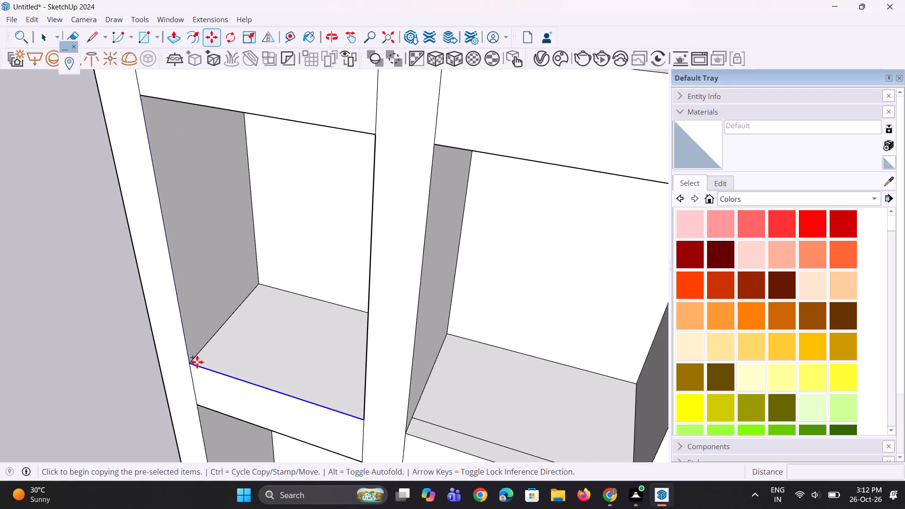
{"action": "left_click", "coordinate": [190, 365]}
{"action": "left_click", "coordinate": [201, 353]}
{"action": "scroll", "coordinate": [203, 337], "scroll_direction": "down", "scroll_amount": 8}
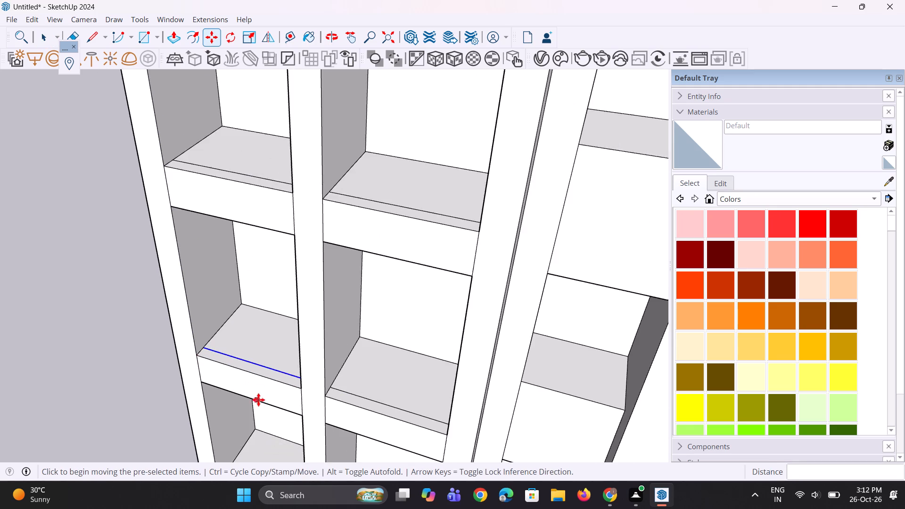
{"action": "scroll", "coordinate": [258, 400], "scroll_direction": "down", "scroll_amount": 2}
{"action": "middle_click_drag", "start_coordinate": [259, 401], "coordinate": [277, 380]}
{"action": "scroll", "coordinate": [276, 414], "scroll_direction": "down", "scroll_amount": 4}
{"action": "key", "text": "space"}
{"action": "key", "text": "space"}
{"action": "scroll", "coordinate": [297, 262], "scroll_direction": "up", "scroll_amount": 3}
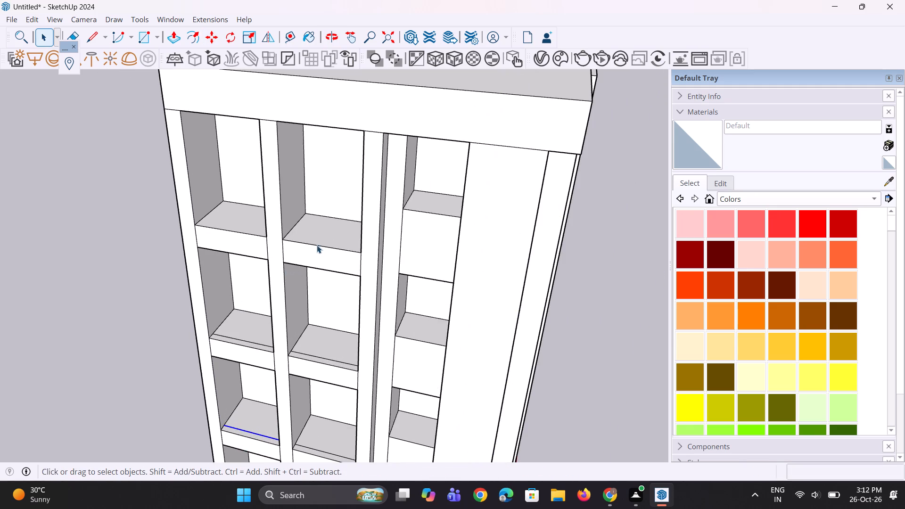
Copy the top front edge of the highest slab between the second and third fins inward across its top face.
{"action": "middle_click_drag", "start_coordinate": [280, 287], "coordinate": [338, 251]}
{"action": "scroll", "coordinate": [321, 370], "scroll_direction": "down", "scroll_amount": 3}
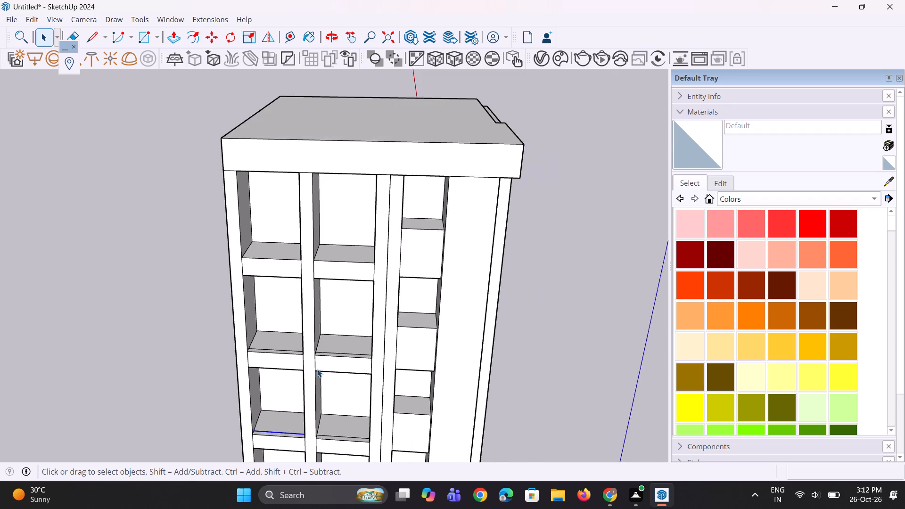
{"action": "middle_click_drag", "start_coordinate": [327, 307], "coordinate": [329, 377]}
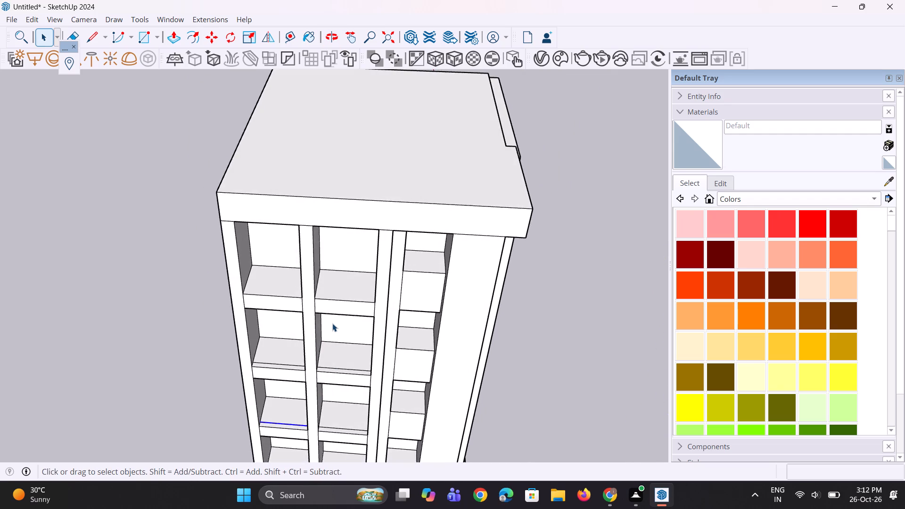
{"action": "scroll", "coordinate": [332, 323], "scroll_direction": "up", "scroll_amount": 4}
{"action": "left_click", "coordinate": [321, 290]}
{"action": "scroll", "coordinate": [310, 291], "scroll_direction": "up", "scroll_amount": 2}
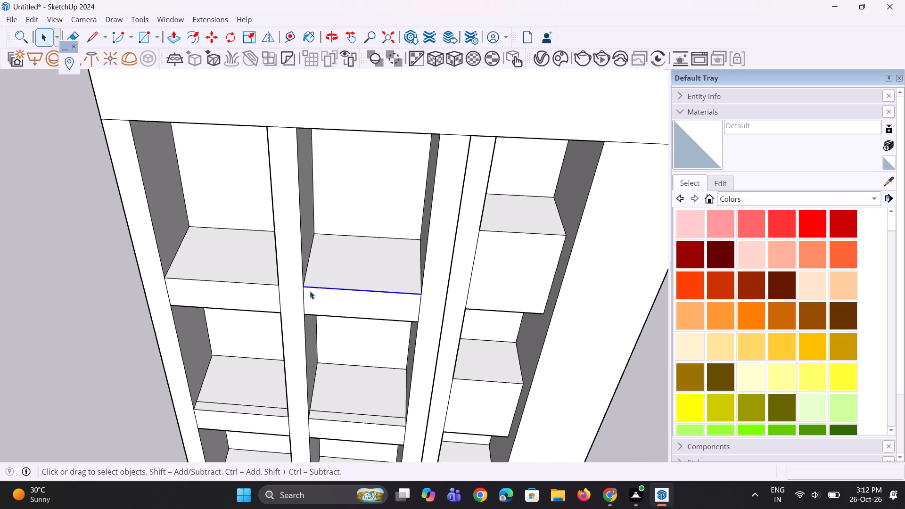
{"action": "key", "text": "m"}
{"action": "scroll", "coordinate": [307, 292], "scroll_direction": "up", "scroll_amount": 3}
{"action": "left_click", "coordinate": [304, 285]}
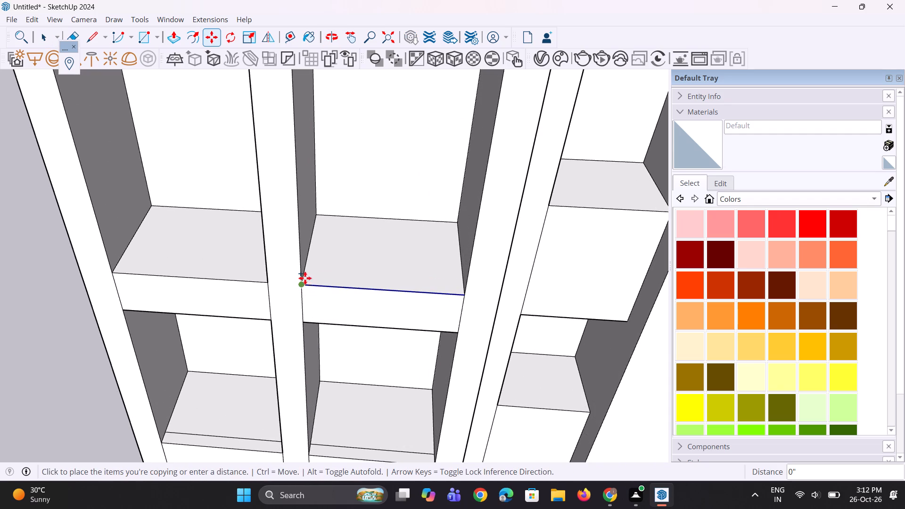
{"action": "left_click", "coordinate": [305, 275]}
{"action": "key", "text": "space"}
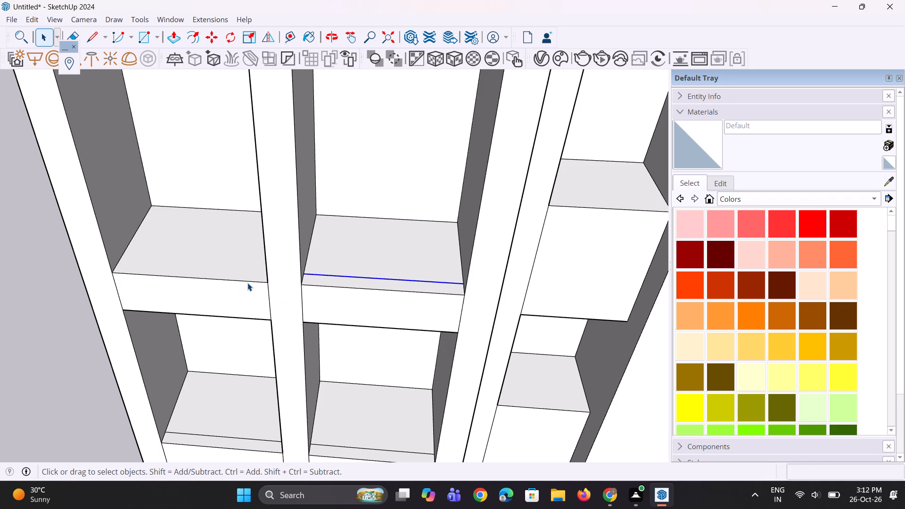
Copy the top front edge of the highest slab between the corner fin and second fin 1' inward.
{"action": "left_click", "coordinate": [248, 282]}
{"action": "key", "text": "n"}
{"action": "key", "text": "m"}
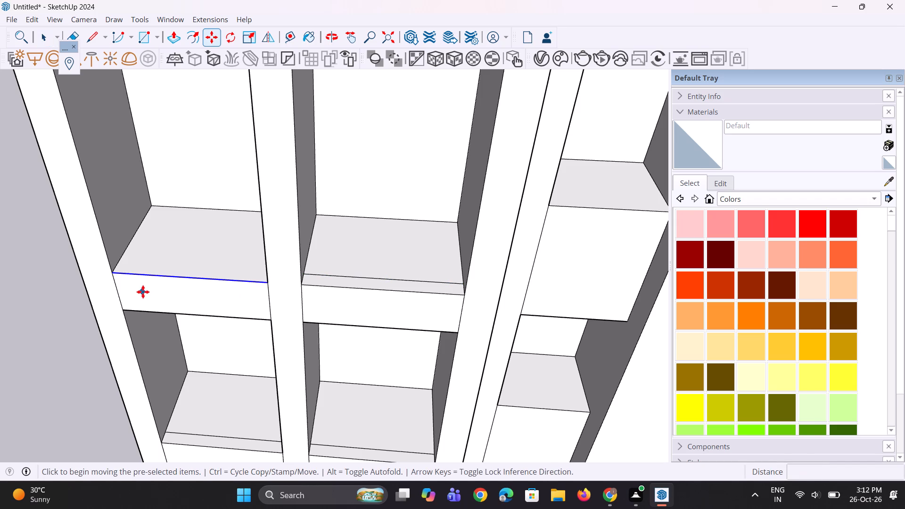
{"action": "scroll", "coordinate": [141, 290], "scroll_direction": "up", "scroll_amount": 2, "text": "ctrl"}
{"action": "left_click", "coordinate": [106, 268]}
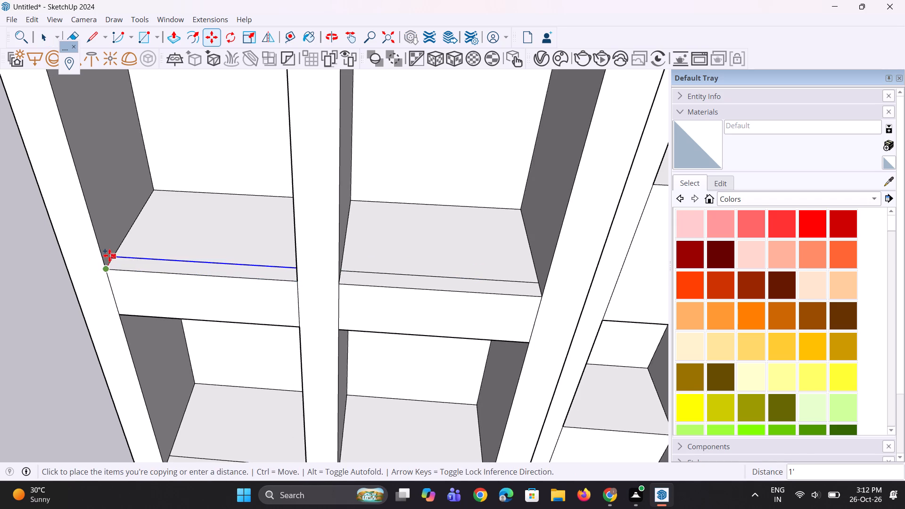
{"action": "left_click", "coordinate": [109, 255]}
Thin the two highest balcony slabs by pushing their undersides upward by the same distance.
{"action": "middle_click_drag", "start_coordinate": [215, 367], "coordinate": [253, 216]}
{"action": "scroll", "coordinate": [245, 243], "scroll_direction": "up", "scroll_amount": 1}
{"action": "scroll", "coordinate": [237, 392], "scroll_direction": "down", "scroll_amount": 6}
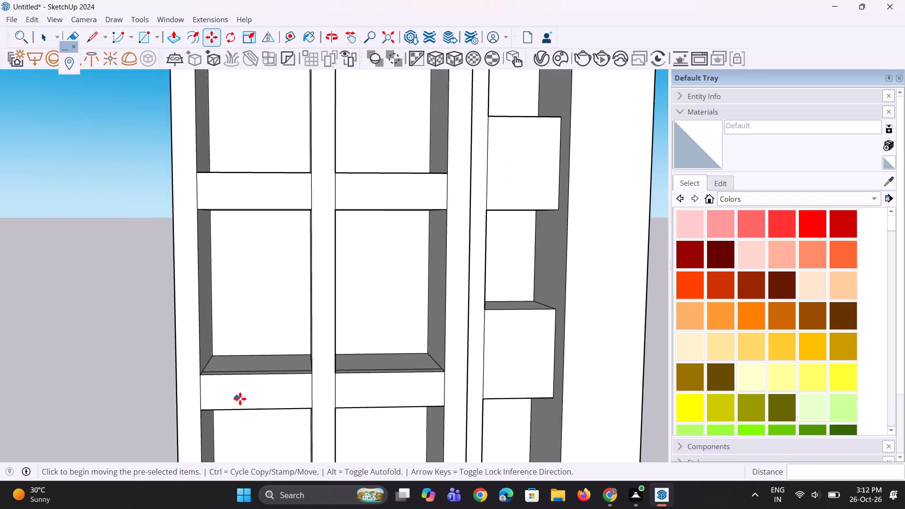
{"action": "middle_click_drag", "start_coordinate": [240, 399], "coordinate": [239, 351]}
{"action": "scroll", "coordinate": [250, 445], "scroll_direction": "down", "scroll_amount": 5}
{"action": "middle_click_drag", "start_coordinate": [254, 377], "coordinate": [255, 353]}
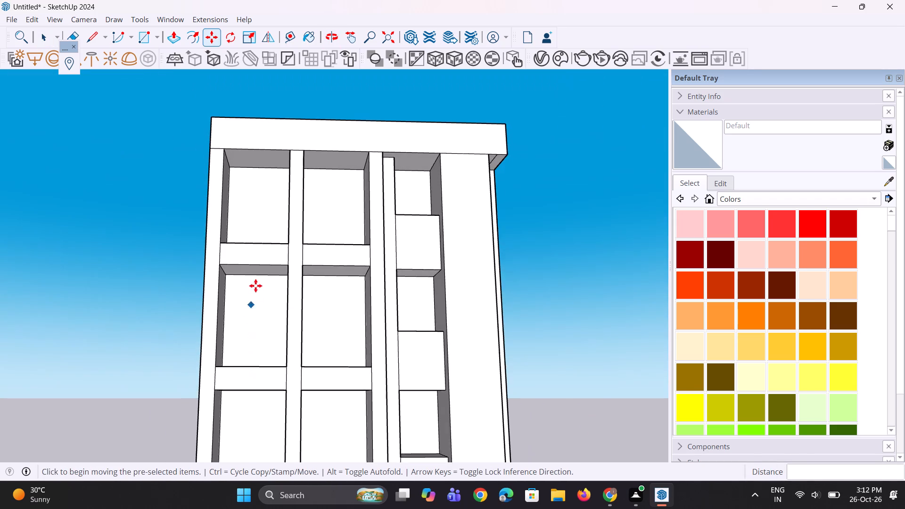
{"action": "scroll", "coordinate": [255, 286], "scroll_direction": "up", "scroll_amount": 3}
{"action": "key", "text": "p"}
{"action": "scroll", "coordinate": [267, 279], "scroll_direction": "up", "scroll_amount": 2}
{"action": "left_click", "coordinate": [265, 257]}
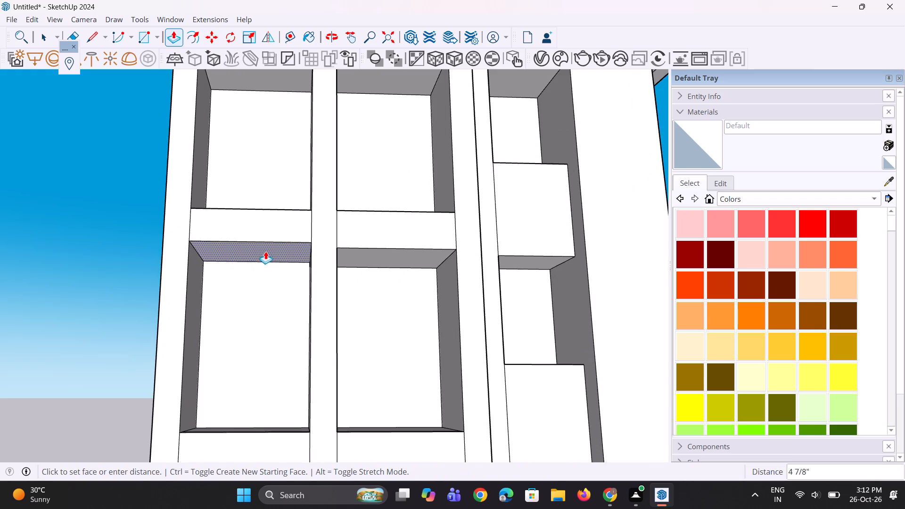
{"action": "left_click", "coordinate": [265, 242]}
{"action": "double_click", "coordinate": [363, 260]}
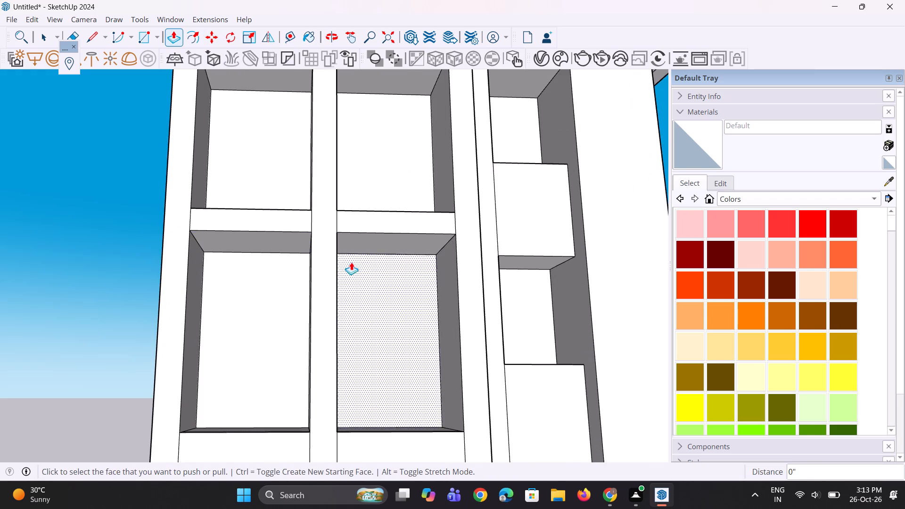
Push the undersides of the middle and lowest balcony slabs upward in both bays by the same distance as the highest slabs.
{"action": "scroll", "coordinate": [327, 246], "scroll_direction": "down", "scroll_amount": 8}
{"action": "middle_click_drag", "start_coordinate": [303, 396], "coordinate": [304, 324]}
{"action": "scroll", "coordinate": [304, 324], "scroll_direction": "up", "scroll_amount": 2}
{"action": "double_click", "coordinate": [304, 324]}
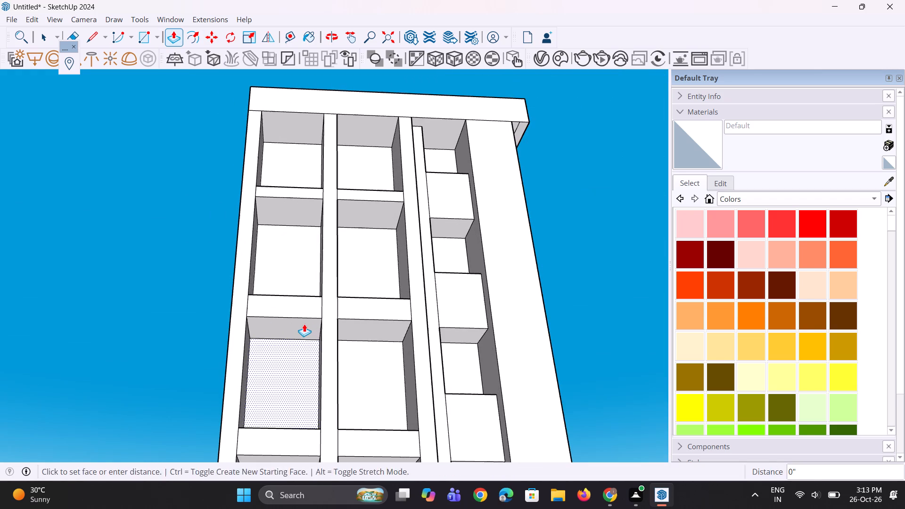
{"action": "double_click", "coordinate": [375, 329]}
{"action": "middle_click_drag", "start_coordinate": [295, 370], "coordinate": [298, 340]}
{"action": "scroll", "coordinate": [294, 362], "scroll_direction": "down", "scroll_amount": 4}
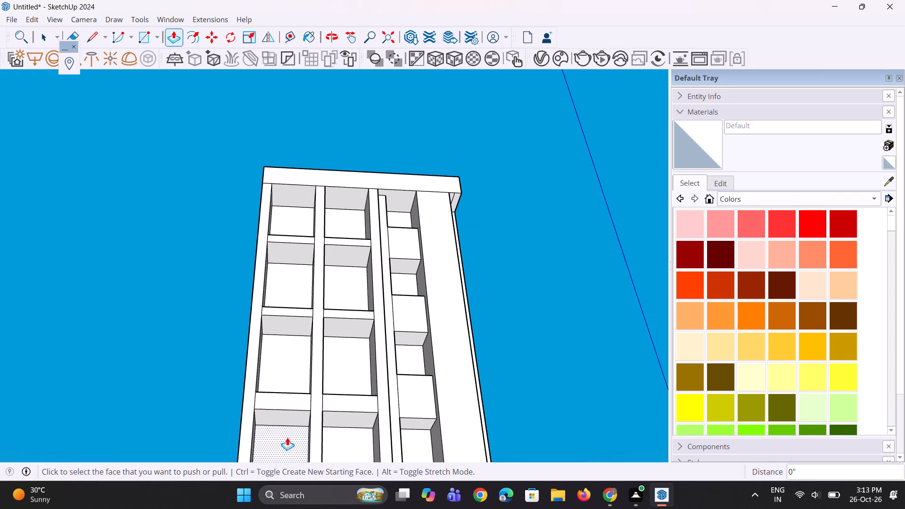
{"action": "double_click", "coordinate": [288, 419]}
{"action": "double_click", "coordinate": [353, 420]}
Extrude the front edge strips of the two middle balcony slabs upward 3' 9 1/8" to form parapets.
{"action": "middle_click_drag", "start_coordinate": [427, 368], "coordinate": [359, 460]}
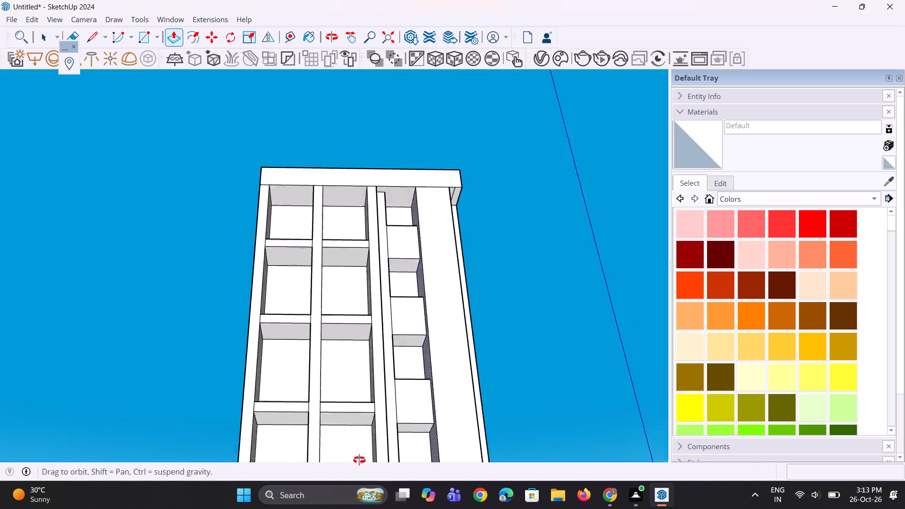
{"action": "middle_click_drag", "start_coordinate": [359, 460], "coordinate": [335, 493]}
{"action": "scroll", "coordinate": [294, 386], "scroll_direction": "down", "scroll_amount": 5}
{"action": "middle_click_drag", "start_coordinate": [321, 429], "coordinate": [340, 508]}
{"action": "scroll", "coordinate": [296, 367], "scroll_direction": "up", "scroll_amount": 10}
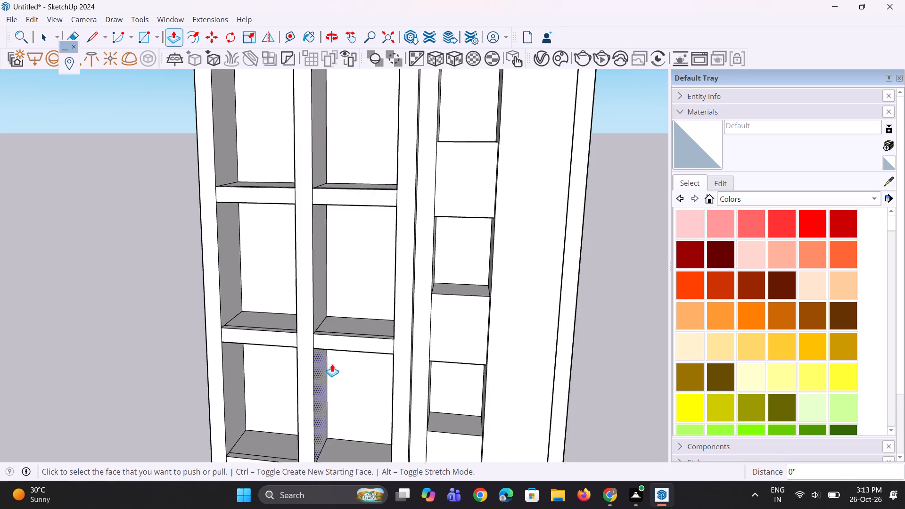
{"action": "middle_click_drag", "start_coordinate": [325, 379], "coordinate": [320, 427]}
{"action": "scroll", "coordinate": [323, 391], "scroll_direction": "up", "scroll_amount": 1}
{"action": "scroll", "coordinate": [335, 349], "scroll_direction": "up", "scroll_amount": 2}
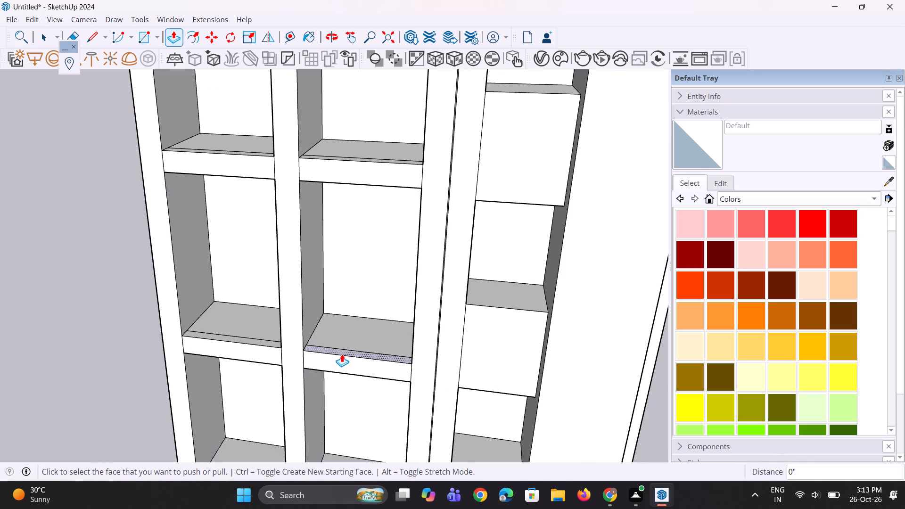
{"action": "left_click", "coordinate": [342, 354]}
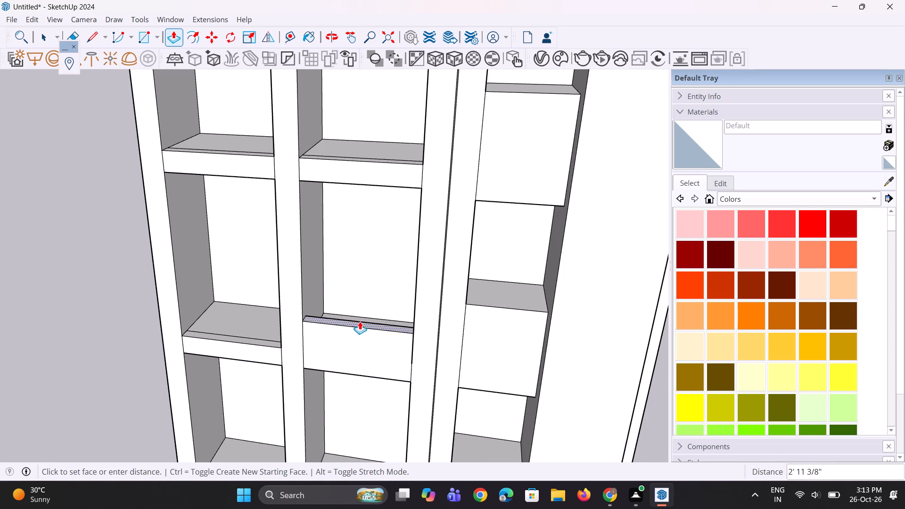
{"action": "left_click", "coordinate": [361, 316]}
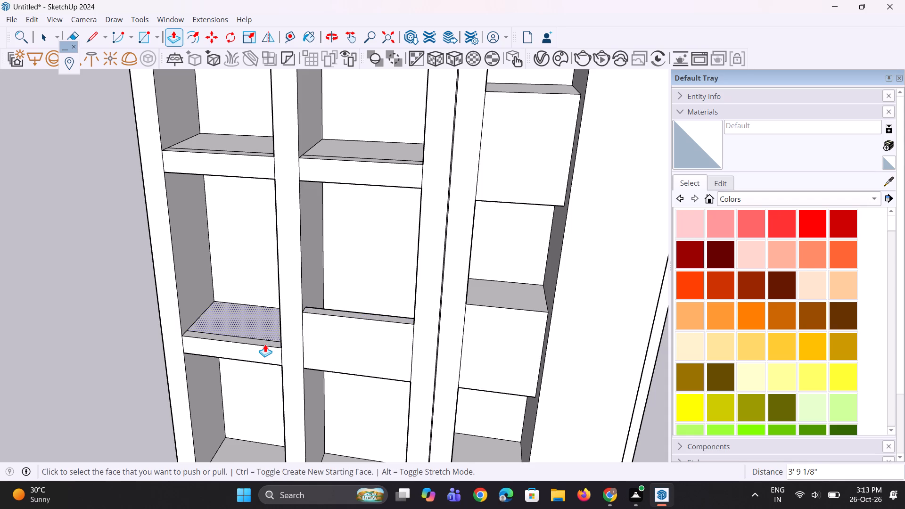
{"action": "double_click", "coordinate": [263, 345]}
Extrude the front edge strips of the two highest balcony slabs upward by the same 3' 9 1/8".
{"action": "middle_click_drag", "start_coordinate": [244, 182], "coordinate": [245, 267]}
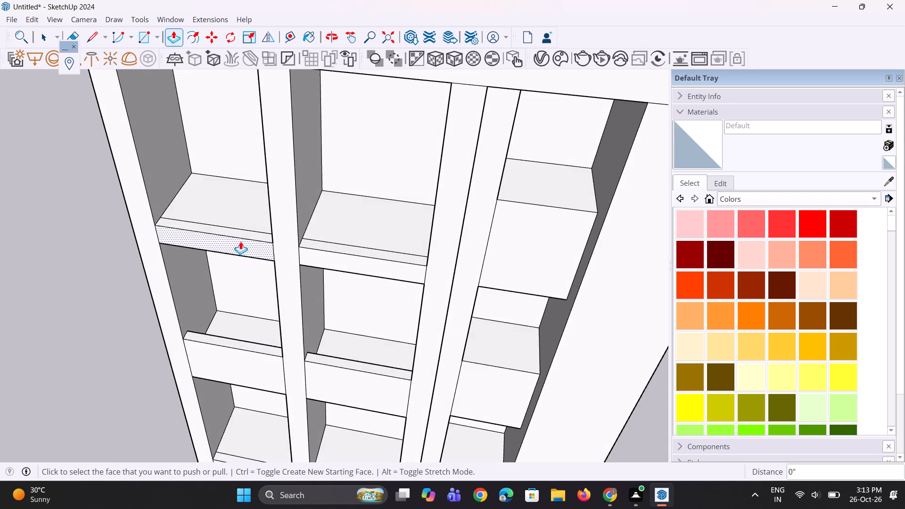
{"action": "scroll", "coordinate": [240, 241], "scroll_direction": "up", "scroll_amount": 1}
{"action": "double_click", "coordinate": [243, 234]}
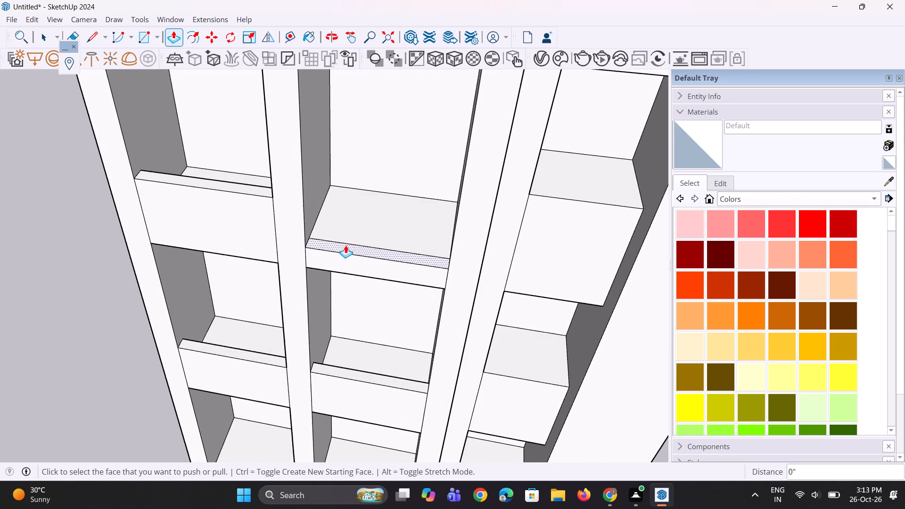
{"action": "double_click", "coordinate": [346, 245]}
Extrude the front edge strips of the two lowest balcony slabs upward by the same 3' 9 1/8".
{"action": "scroll", "coordinate": [317, 326], "scroll_direction": "down", "scroll_amount": 10}
{"action": "middle_click_drag", "start_coordinate": [321, 325], "coordinate": [335, 251]}
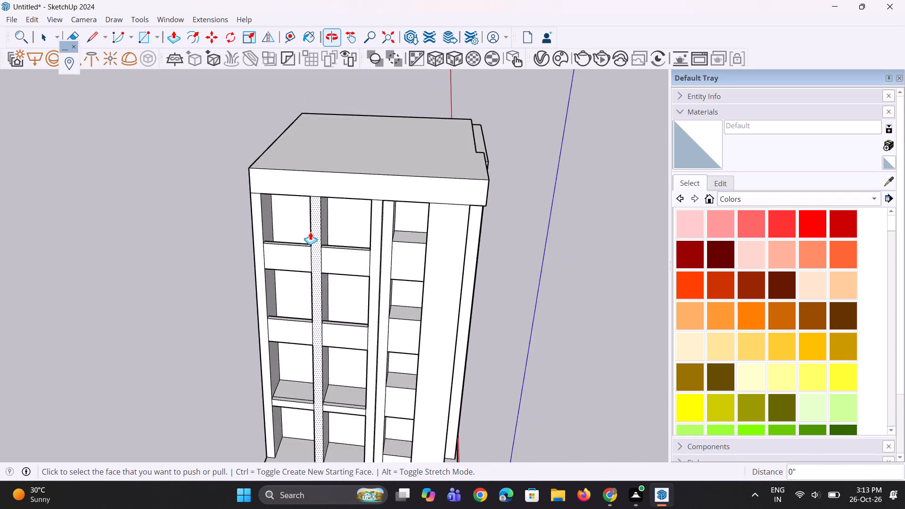
{"action": "scroll", "coordinate": [310, 232], "scroll_direction": "down", "scroll_amount": 5}
{"action": "scroll", "coordinate": [354, 418], "scroll_direction": "up", "scroll_amount": 10}
{"action": "middle_click_drag", "start_coordinate": [329, 313], "coordinate": [323, 340]}
{"action": "scroll", "coordinate": [310, 310], "scroll_direction": "up", "scroll_amount": 1}
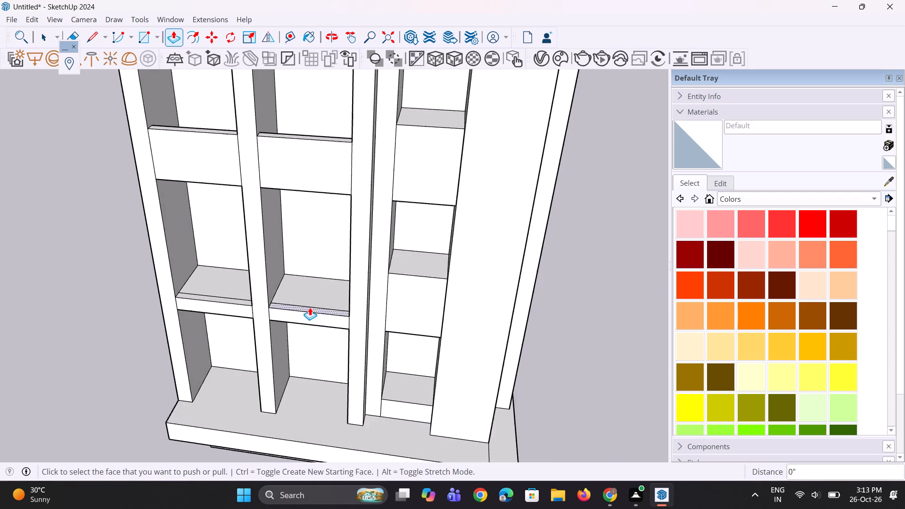
{"action": "scroll", "coordinate": [310, 307], "scroll_direction": "up", "scroll_amount": 1}
{"action": "double_click", "coordinate": [309, 311]}
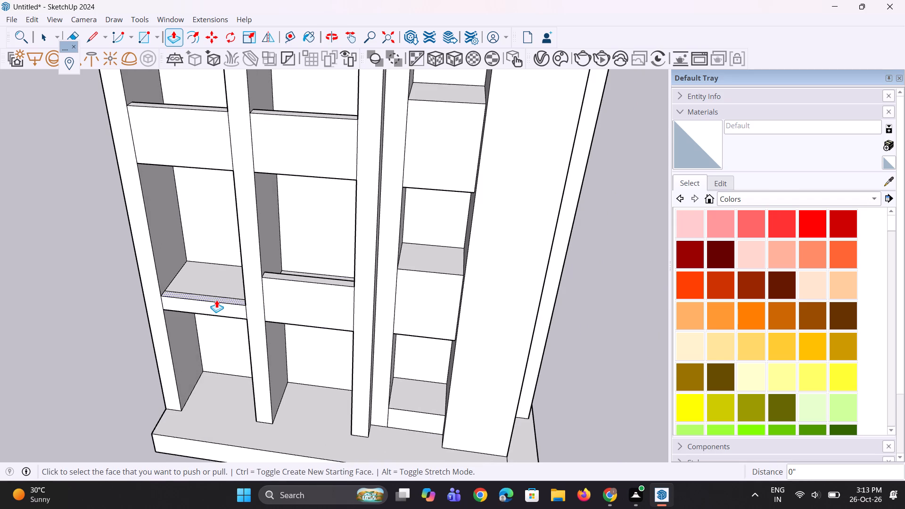
{"action": "double_click", "coordinate": [216, 300]}
Copy the back wall's bottom edge between the second and third fins forward 7' 4 1/16" to the fins' front corners.
{"action": "middle_click_drag", "start_coordinate": [226, 352], "coordinate": [292, 324]}
{"action": "scroll", "coordinate": [287, 400], "scroll_direction": "down", "scroll_amount": 5}
{"action": "middle_click_drag", "start_coordinate": [313, 381], "coordinate": [250, 321]}
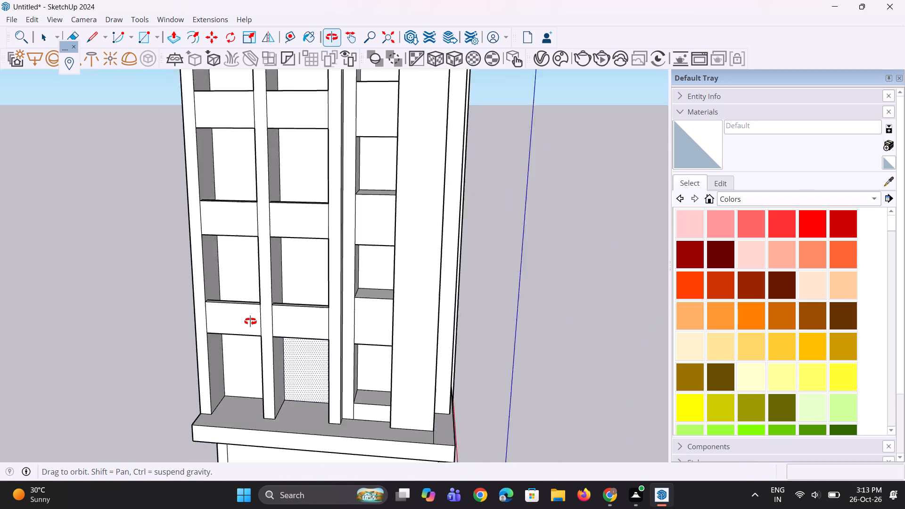
{"action": "middle_click_drag", "start_coordinate": [250, 321], "coordinate": [249, 318]}
{"action": "scroll", "coordinate": [234, 332], "scroll_direction": "down", "scroll_amount": 5}
{"action": "middle_click_drag", "start_coordinate": [280, 401], "coordinate": [279, 425]}
{"action": "scroll", "coordinate": [265, 374], "scroll_direction": "up", "scroll_amount": 6}
{"action": "middle_click_drag", "start_coordinate": [269, 395], "coordinate": [262, 438]}
{"action": "scroll", "coordinate": [261, 437], "scroll_direction": "up", "scroll_amount": 1}
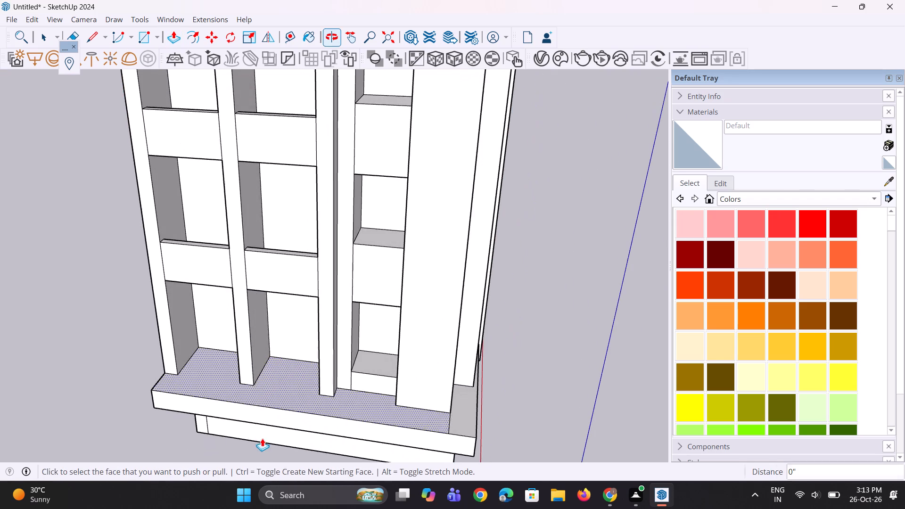
{"action": "middle_click_drag", "start_coordinate": [272, 398], "coordinate": [259, 422]}
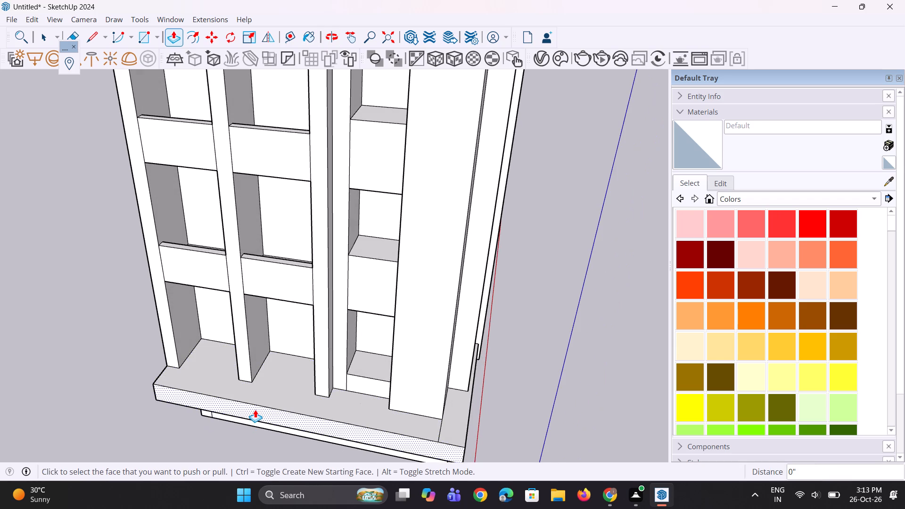
{"action": "key", "text": "space"}
{"action": "key", "text": "space"}
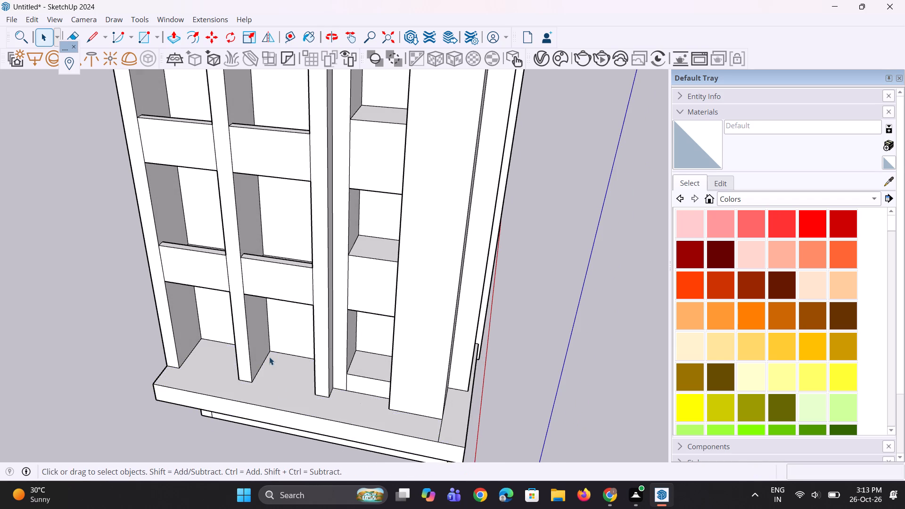
{"action": "scroll", "coordinate": [264, 345], "scroll_direction": "up", "scroll_amount": 1}
{"action": "left_click", "coordinate": [293, 356]}
{"action": "middle_click_drag", "start_coordinate": [285, 365], "coordinate": [355, 369]}
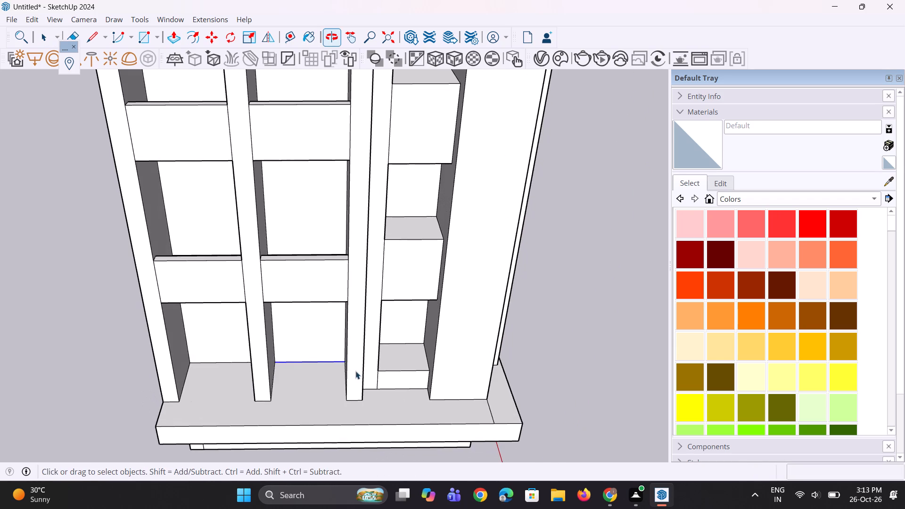
{"action": "key", "text": "m"}
{"action": "scroll", "coordinate": [296, 358], "scroll_direction": "up", "scroll_amount": 1}
{"action": "middle_click_drag", "start_coordinate": [304, 366], "coordinate": [279, 361]}
{"action": "scroll", "coordinate": [271, 359], "scroll_direction": "up", "scroll_amount": 2}
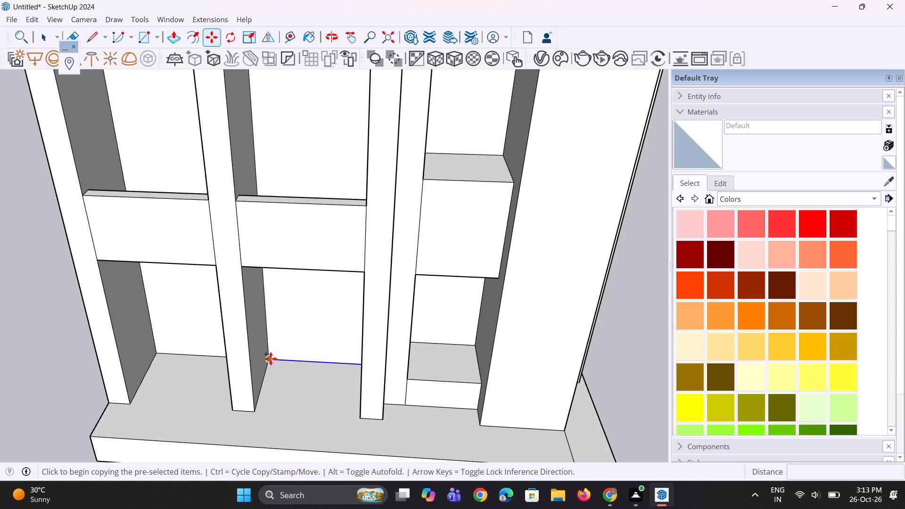
{"action": "left_click", "coordinate": [271, 359]}
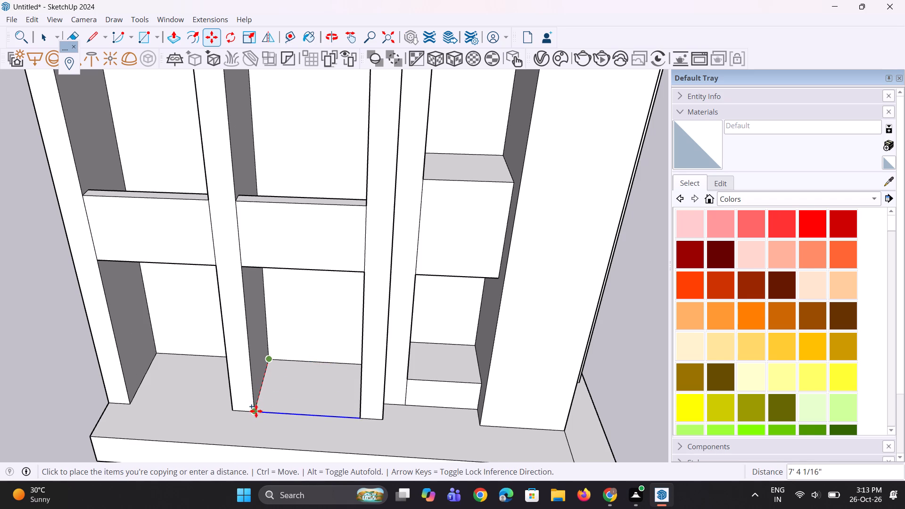
{"action": "left_click", "coordinate": [256, 411]}
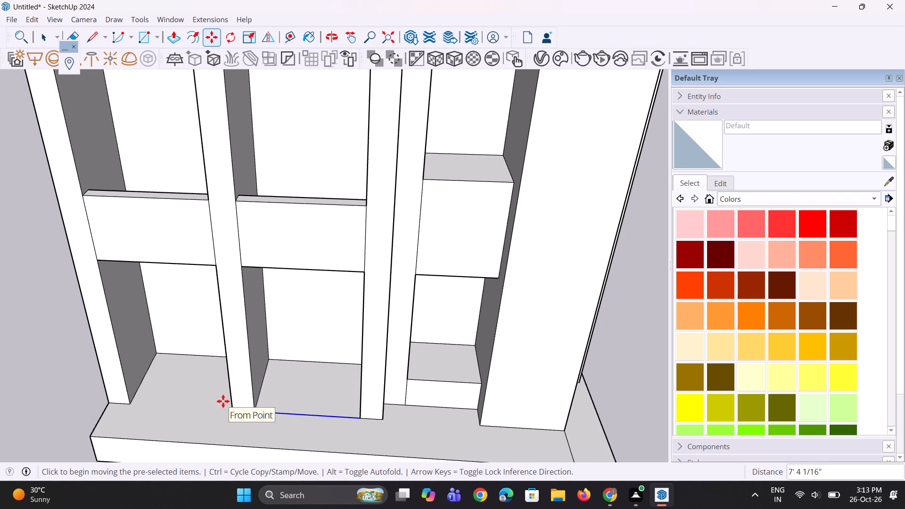
Copy the new front edge between the second and third fins slightly inward on the base ledge to outline a narrow strip.
{"action": "key", "text": "m"}
{"action": "scroll", "coordinate": [234, 397], "scroll_direction": "up", "scroll_amount": 8}
{"action": "middle_click_drag", "start_coordinate": [259, 416], "coordinate": [263, 434]}
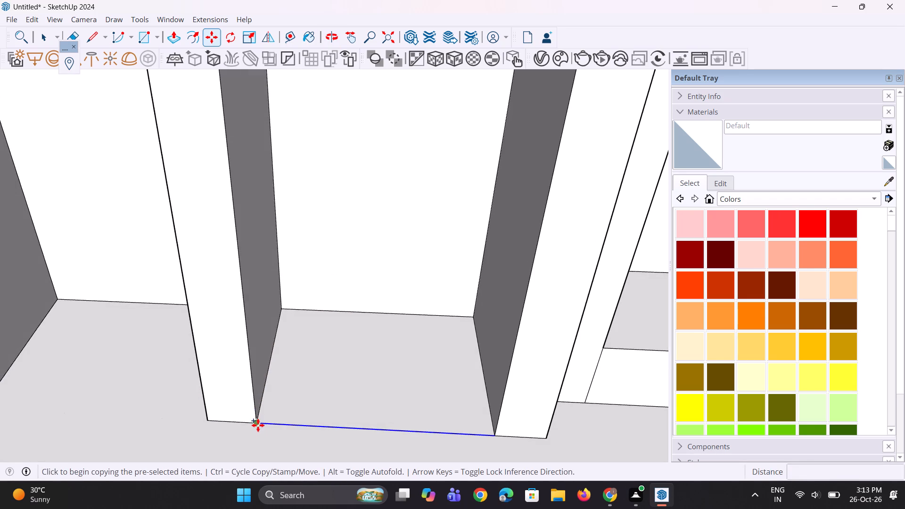
{"action": "left_click", "coordinate": [258, 423]}
{"action": "left_click", "coordinate": [263, 410]}
{"action": "key", "text": "space"}
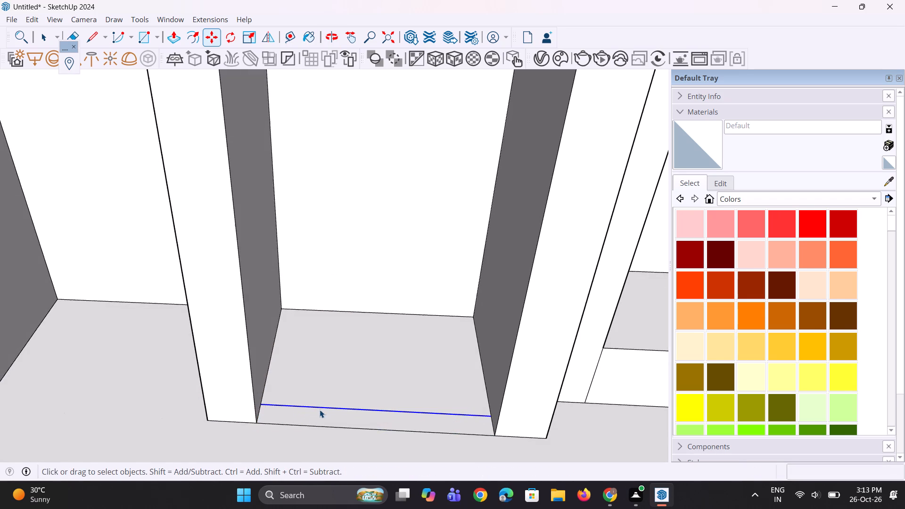
{"action": "key", "text": "space"}
Copy the back wall's bottom edge between the first and second fins forward 7' 4 1/16" to the fins' front corners.
{"action": "scroll", "coordinate": [320, 410], "scroll_direction": "down", "scroll_amount": 4}
{"action": "left_click", "coordinate": [195, 333]}
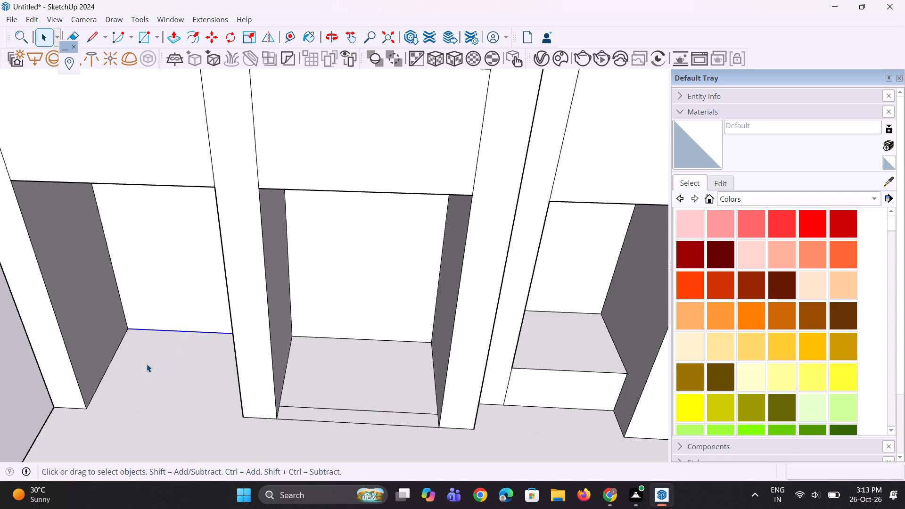
{"action": "key", "text": "m"}
{"action": "scroll", "coordinate": [103, 346], "scroll_direction": "up", "scroll_amount": 2}
{"action": "left_click", "coordinate": [137, 326]}
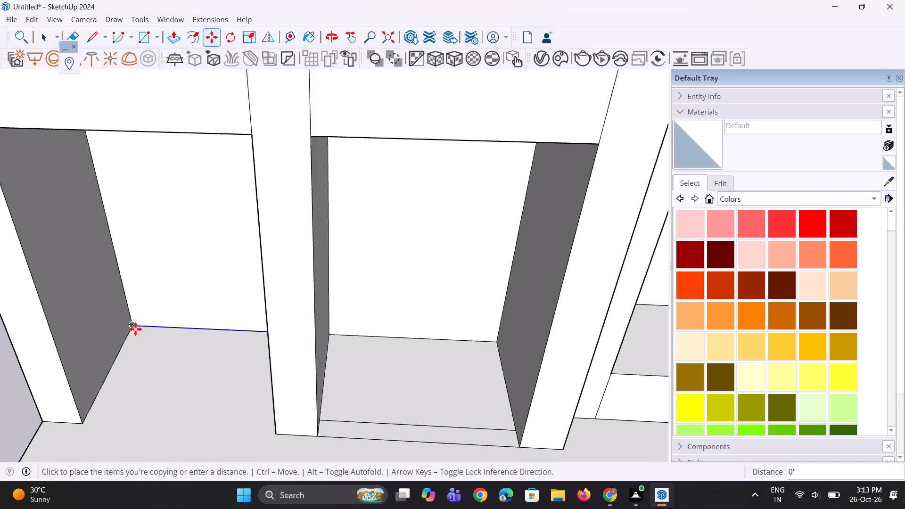
{"action": "left_click", "coordinate": [81, 425]}
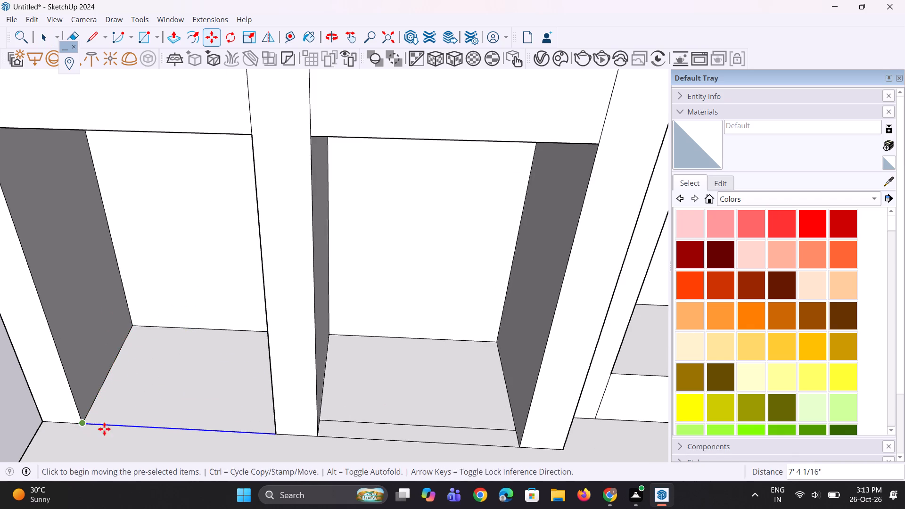
Copy the new front edge between the first and second fins 1' inward to outline a narrow strip on the base ledge.
{"action": "middle_click_drag", "start_coordinate": [157, 429], "coordinate": [164, 429]}
{"action": "key", "text": "m"}
{"action": "scroll", "coordinate": [141, 420], "scroll_direction": "up", "scroll_amount": 1, "text": "ctrl"}
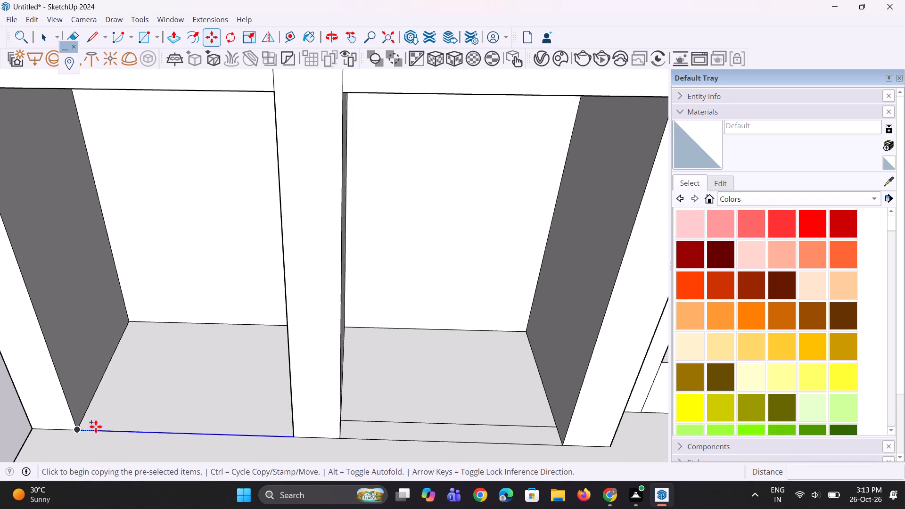
{"action": "left_click", "coordinate": [78, 429]}
{"action": "left_click", "coordinate": [81, 414]}
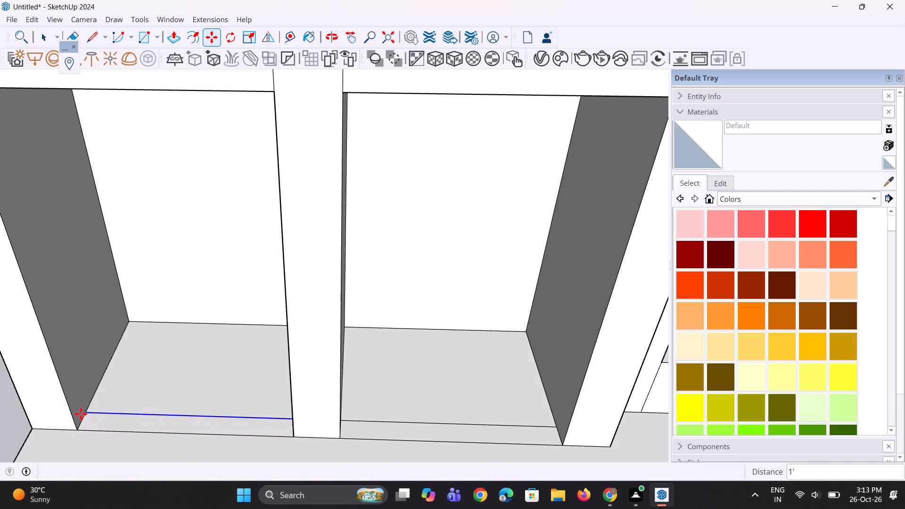
Extrude the two narrow base strips between the fins upward by the same distance as the balcony parapets.
{"action": "key", "text": "p"}
{"action": "double_click", "coordinate": [419, 431]}
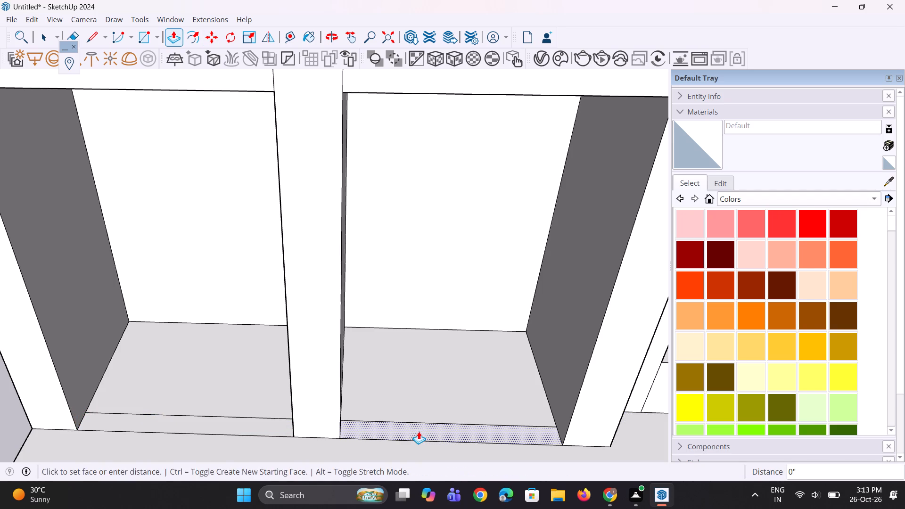
{"action": "double_click", "coordinate": [244, 431]}
Examine the building from the finned side around to the framed bay on the adjacent side.
{"action": "middle_click_drag", "start_coordinate": [354, 405], "coordinate": [308, 323]}
{"action": "scroll", "coordinate": [325, 331], "scroll_direction": "down", "scroll_amount": 12}
{"action": "middle_click_drag", "start_coordinate": [407, 365], "coordinate": [361, 344]}
{"action": "scroll", "coordinate": [359, 347], "scroll_direction": "up", "scroll_amount": 1}
{"action": "scroll", "coordinate": [379, 398], "scroll_direction": "down", "scroll_amount": 6}
{"action": "middle_click_drag", "start_coordinate": [342, 388], "coordinate": [378, 391]}
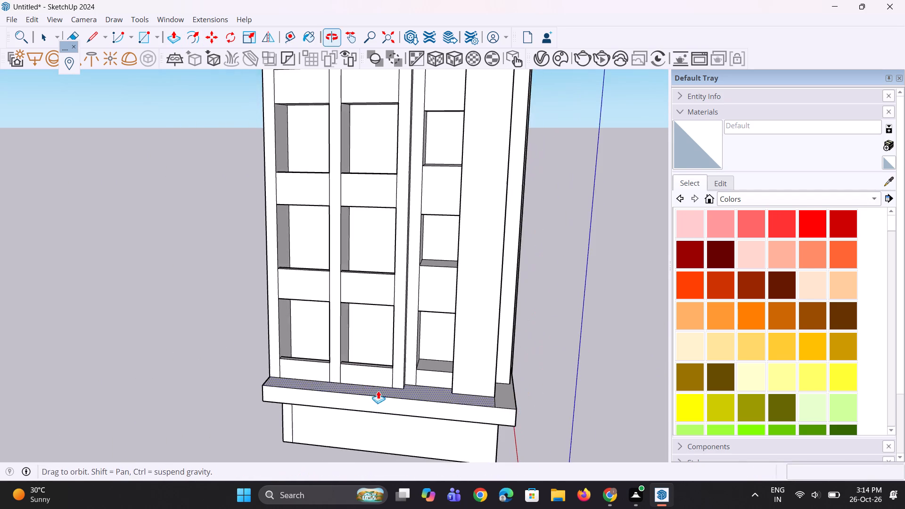
{"action": "scroll", "coordinate": [341, 426], "scroll_direction": "down", "scroll_amount": 6}
{"action": "middle_click_drag", "start_coordinate": [417, 399], "coordinate": [329, 368]}
{"action": "scroll", "coordinate": [329, 369], "scroll_direction": "up", "scroll_amount": 2}
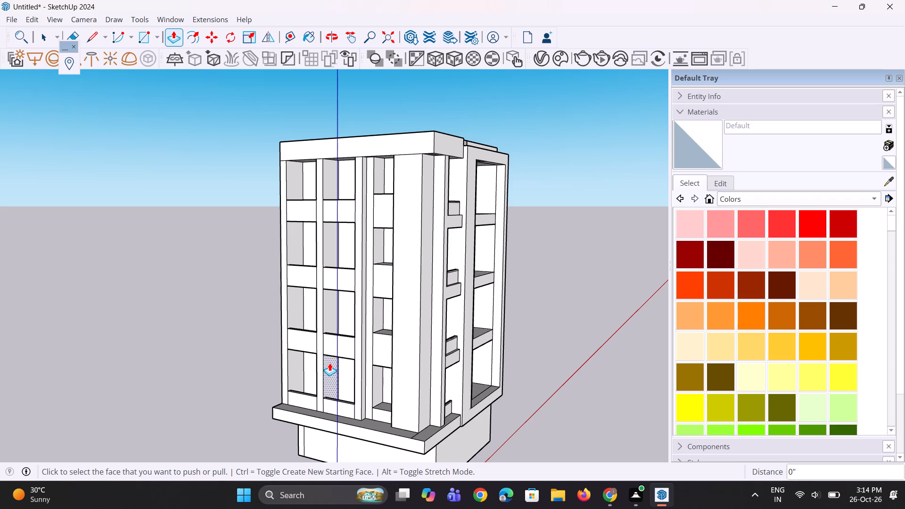
{"action": "scroll", "coordinate": [357, 322], "scroll_direction": "down", "scroll_amount": 4}
{"action": "middle_click_drag", "start_coordinate": [498, 339], "coordinate": [431, 336]}
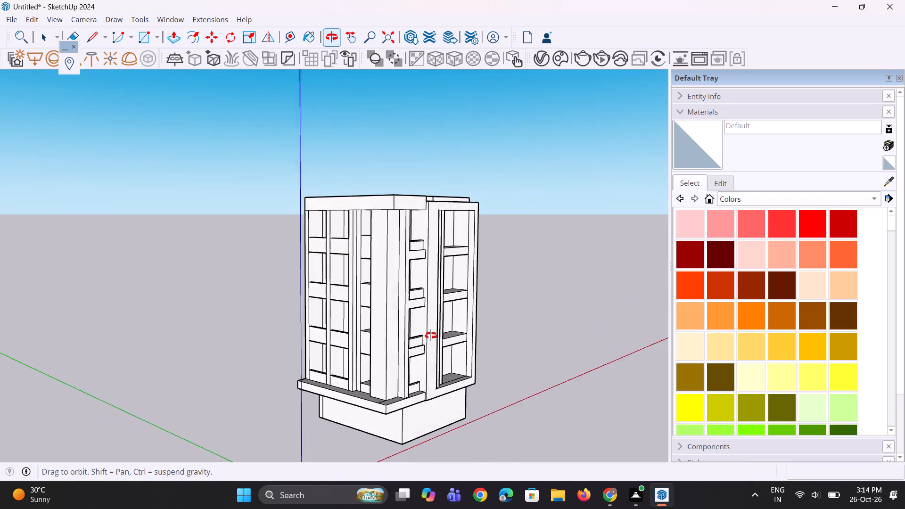
{"action": "middle_click_drag", "start_coordinate": [431, 336], "coordinate": [384, 355]}
{"action": "scroll", "coordinate": [387, 354], "scroll_direction": "down", "scroll_amount": 1}
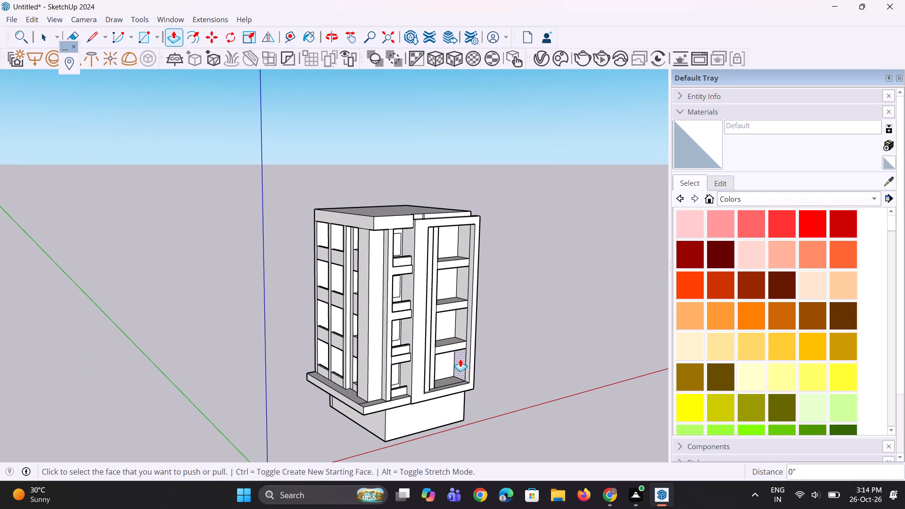
{"action": "middle_click_drag", "start_coordinate": [451, 353], "coordinate": [398, 336]}
{"action": "middle_click_drag", "start_coordinate": [415, 318], "coordinate": [416, 368]}
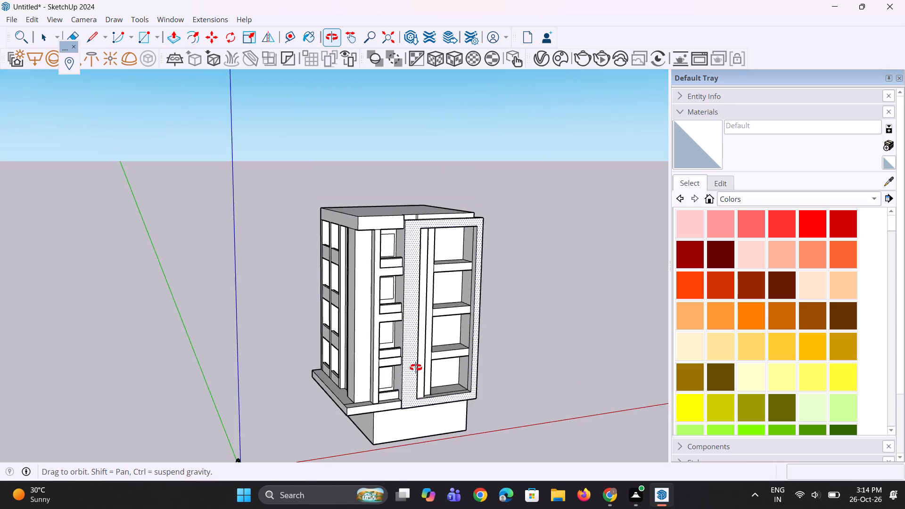
{"action": "middle_click_drag", "start_coordinate": [416, 368], "coordinate": [416, 373]}
Extrude the front face of the highest slab in the framed bay outward 1' 9 5/8".
{"action": "scroll", "coordinate": [436, 238], "scroll_direction": "up", "scroll_amount": 5}
{"action": "scroll", "coordinate": [462, 277], "scroll_direction": "up", "scroll_amount": 3}
{"action": "middle_click_drag", "start_coordinate": [453, 282], "coordinate": [456, 307]}
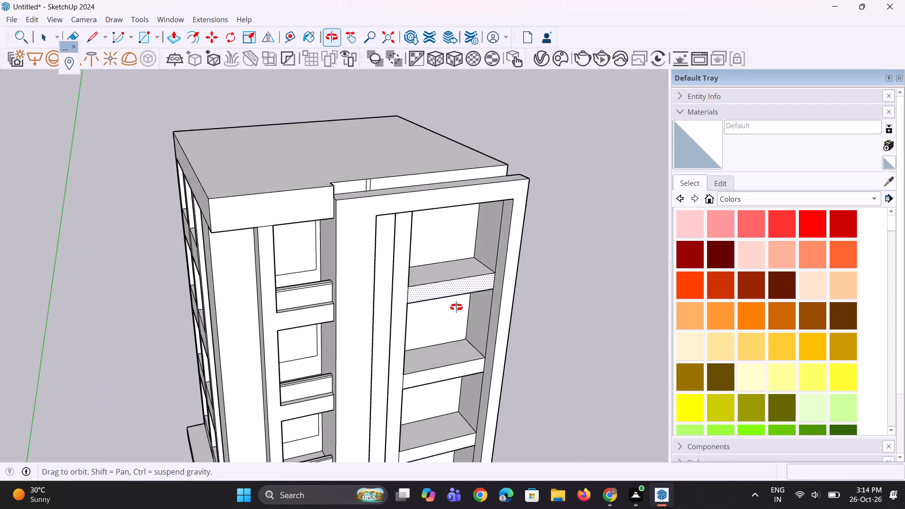
{"action": "middle_click_drag", "start_coordinate": [456, 307], "coordinate": [483, 278]}
{"action": "scroll", "coordinate": [436, 279], "scroll_direction": "up", "scroll_amount": 12}
{"action": "middle_click_drag", "start_coordinate": [423, 290], "coordinate": [403, 290]}
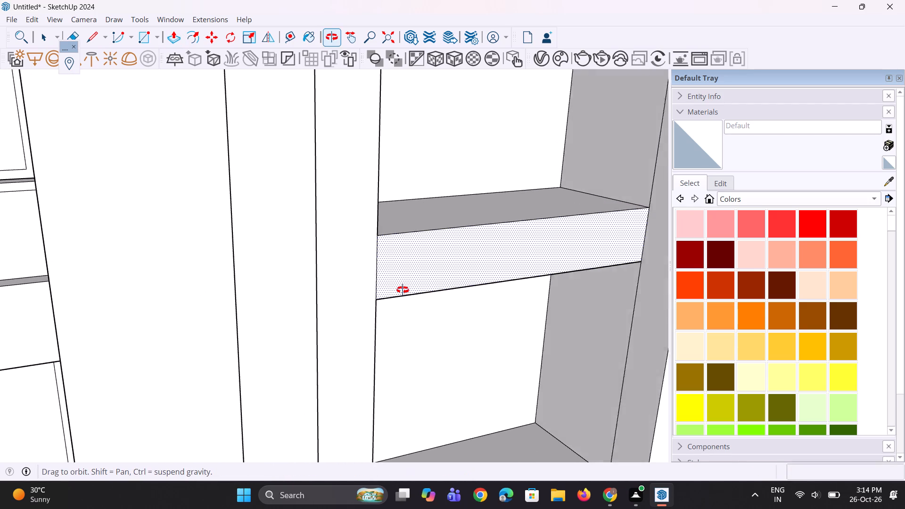
{"action": "middle_click_drag", "start_coordinate": [403, 290], "coordinate": [411, 291]}
{"action": "middle_click_drag", "start_coordinate": [366, 295], "coordinate": [240, 304]}
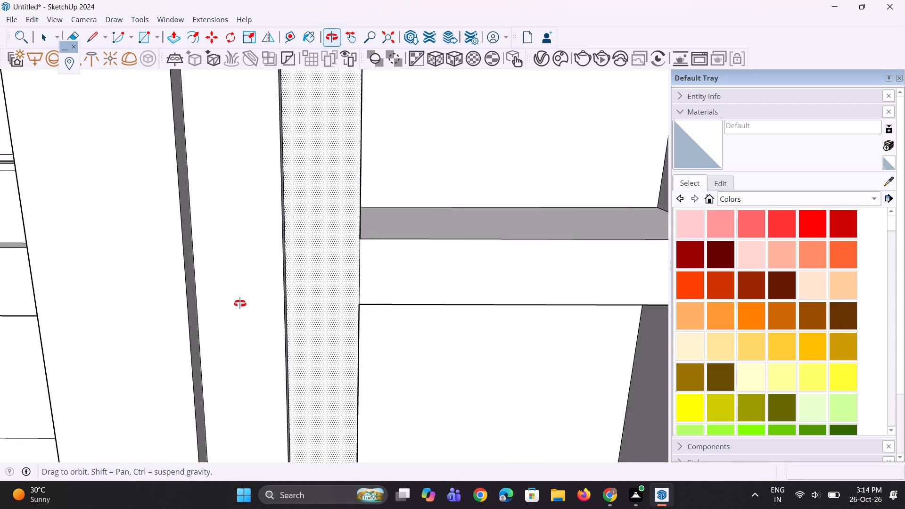
{"action": "middle_click_drag", "start_coordinate": [240, 304], "coordinate": [176, 334]}
{"action": "scroll", "coordinate": [268, 311], "scroll_direction": "up", "scroll_amount": 1}
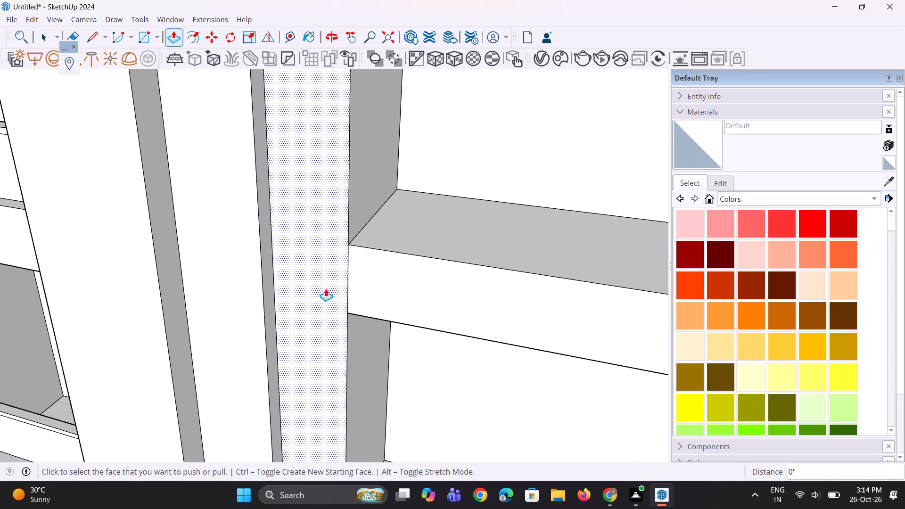
{"action": "left_click", "coordinate": [395, 281]}
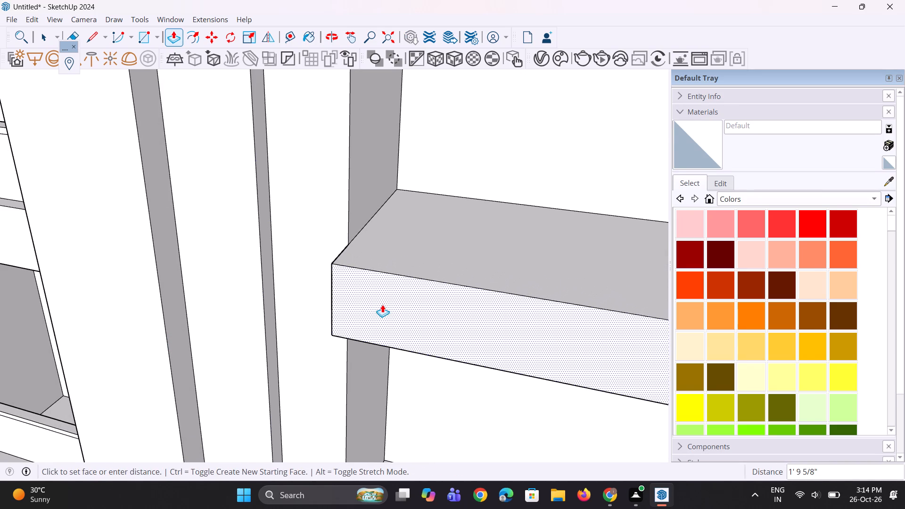
{"action": "left_click", "coordinate": [382, 304]}
Extend the highest slab's front face another 9" to align with the front of the surrounding frame.
{"action": "scroll", "coordinate": [382, 316], "scroll_direction": "up", "scroll_amount": 1}
{"action": "middle_click_drag", "start_coordinate": [397, 315], "coordinate": [482, 291]}
{"action": "scroll", "coordinate": [397, 297], "scroll_direction": "down", "scroll_amount": 9}
{"action": "middle_click_drag", "start_coordinate": [430, 300], "coordinate": [487, 285]}
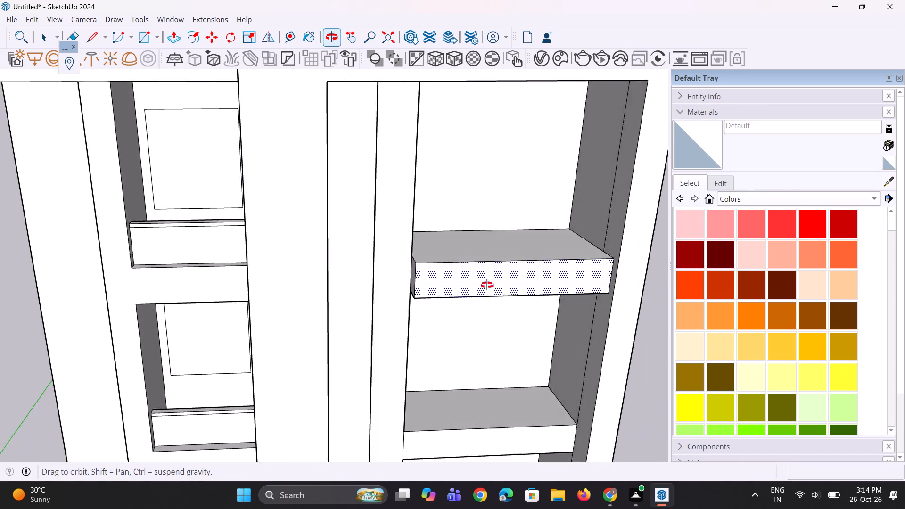
{"action": "middle_click_drag", "start_coordinate": [487, 285], "coordinate": [524, 236]}
{"action": "left_click", "coordinate": [490, 216]}
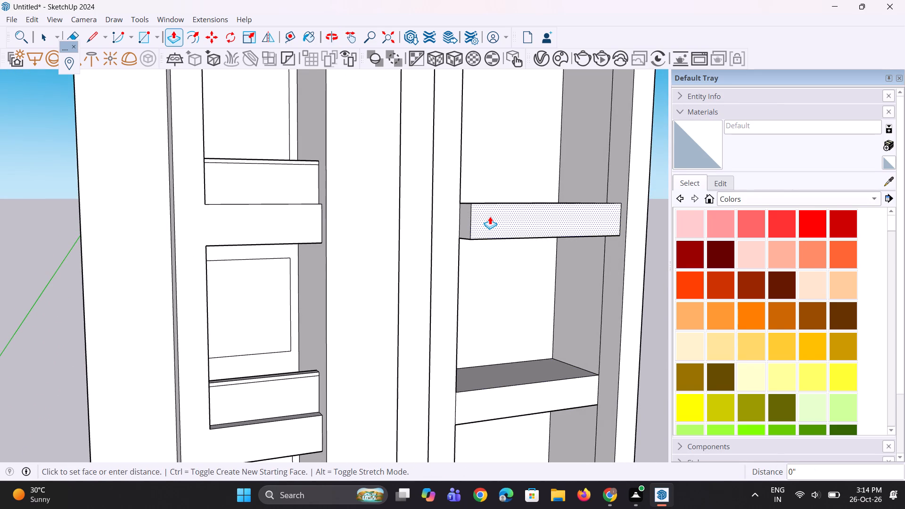
{"action": "left_click", "coordinate": [386, 232]}
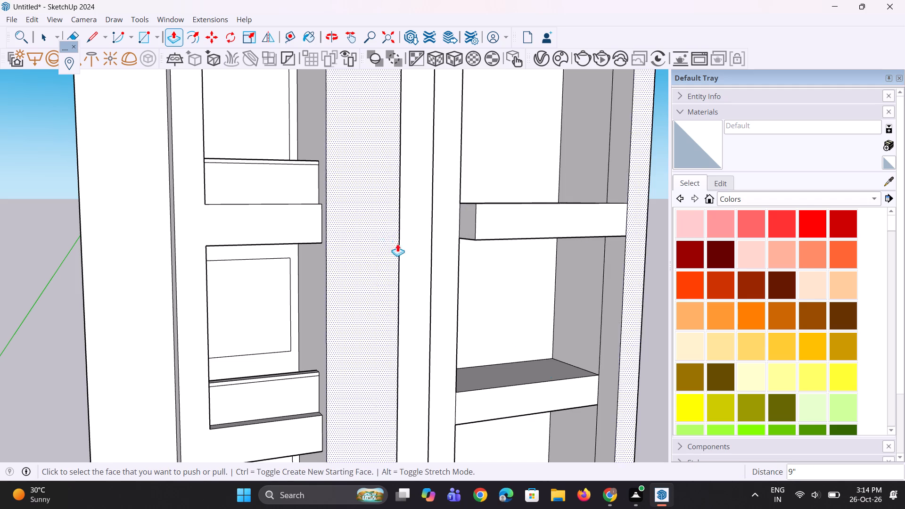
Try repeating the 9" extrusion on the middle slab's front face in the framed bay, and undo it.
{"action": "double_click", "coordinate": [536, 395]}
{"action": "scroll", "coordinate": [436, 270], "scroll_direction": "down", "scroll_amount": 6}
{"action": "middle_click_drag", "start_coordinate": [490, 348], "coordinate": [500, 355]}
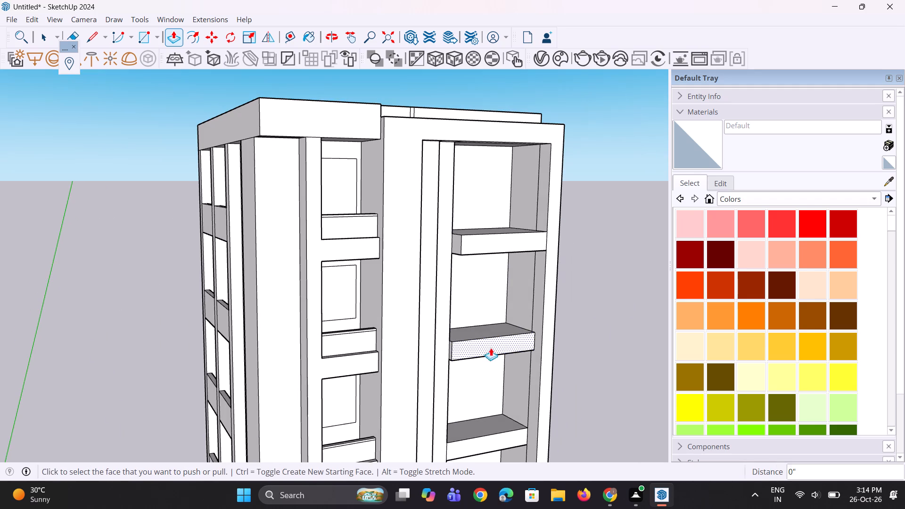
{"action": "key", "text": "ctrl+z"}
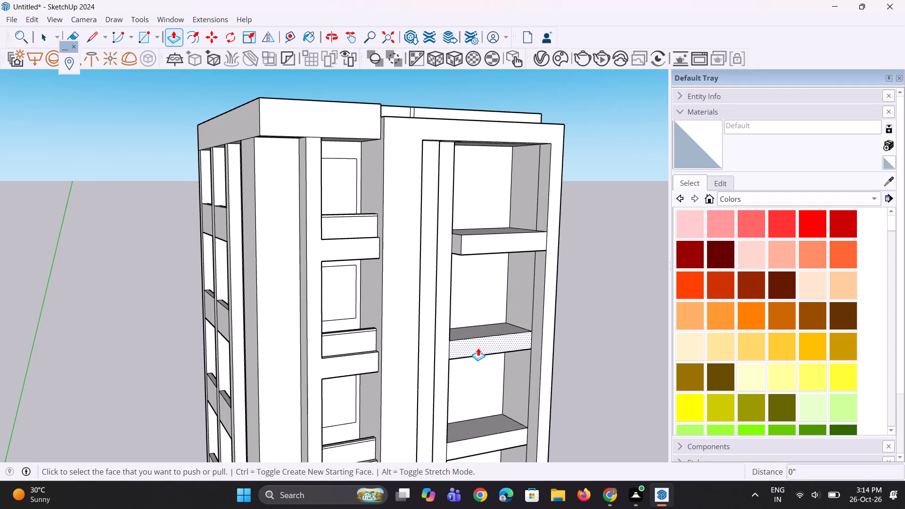
Extrude the front faces of the middle and lowest slabs in the framed bay outward 2' 6 5/8".
{"action": "left_click", "coordinate": [477, 346]}
{"action": "left_click", "coordinate": [410, 368]}
{"action": "scroll", "coordinate": [421, 287], "scroll_direction": "down", "scroll_amount": 4}
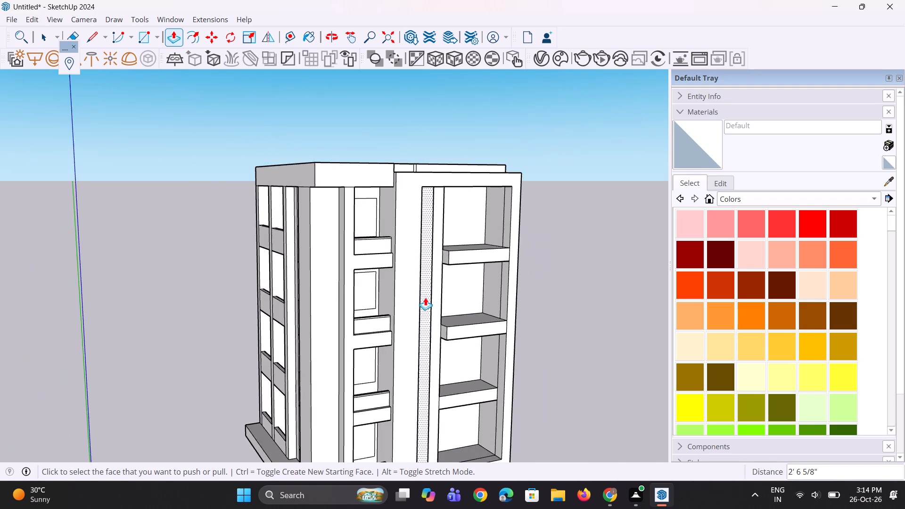
{"action": "scroll", "coordinate": [469, 390], "scroll_direction": "up", "scroll_amount": 3}
{"action": "double_click", "coordinate": [468, 401]}
Copy the top front edge of the framed bay's lowest slab inward about 5 3/8".
{"action": "scroll", "coordinate": [439, 251], "scroll_direction": "down", "scroll_amount": 8}
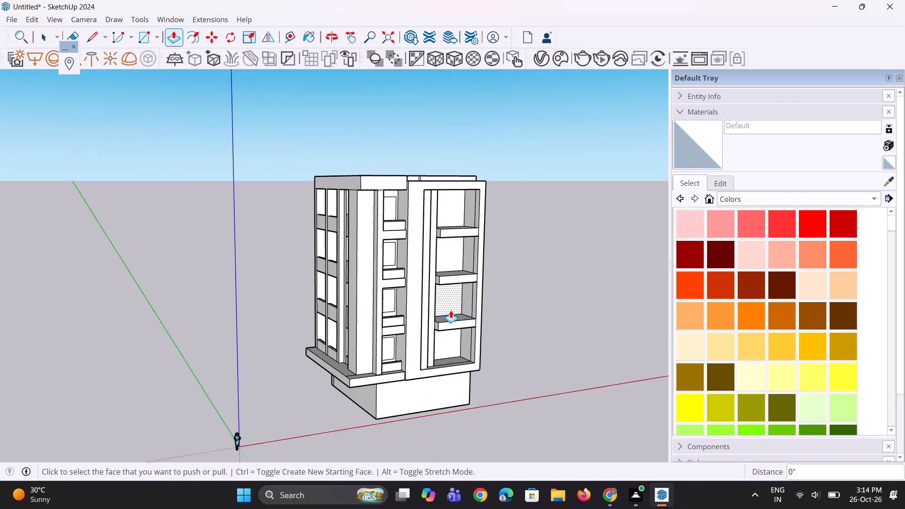
{"action": "scroll", "coordinate": [455, 353], "scroll_direction": "up", "scroll_amount": 8}
{"action": "middle_click_drag", "start_coordinate": [442, 365], "coordinate": [430, 393]}
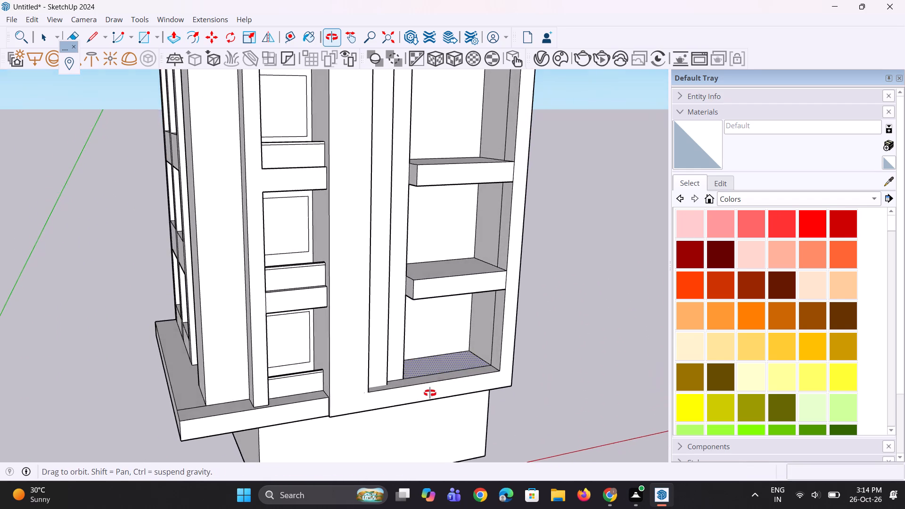
{"action": "middle_click_drag", "start_coordinate": [430, 393], "coordinate": [436, 447]}
{"action": "scroll", "coordinate": [431, 320], "scroll_direction": "up", "scroll_amount": 2}
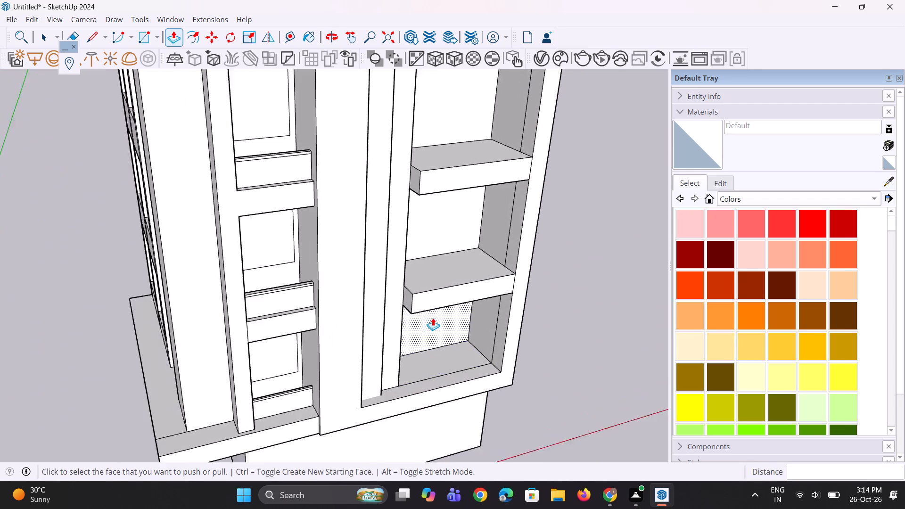
{"action": "middle_click_drag", "start_coordinate": [423, 330], "coordinate": [361, 382]}
{"action": "key", "text": "space"}
{"action": "key", "text": "space"}
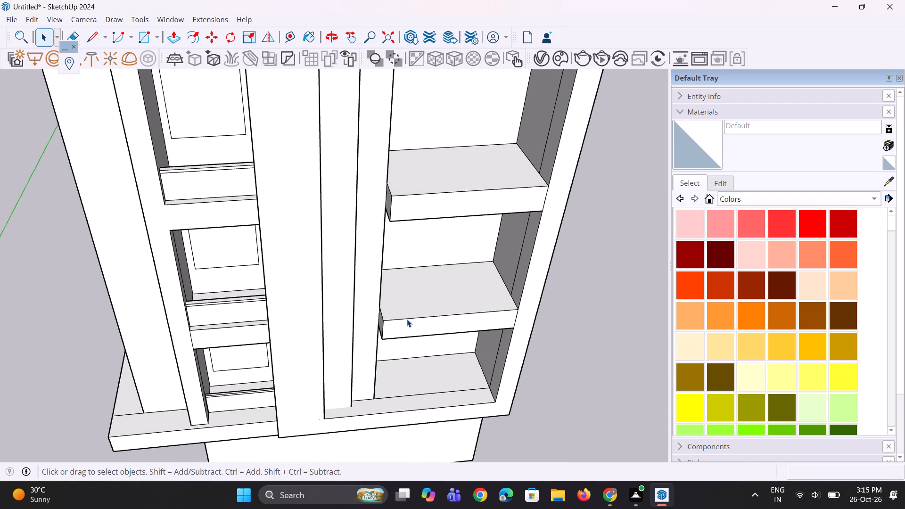
{"action": "left_click", "coordinate": [407, 319]}
{"action": "scroll", "coordinate": [400, 318], "scroll_direction": "up", "scroll_amount": 1}
{"action": "key", "text": "m"}
{"action": "scroll", "coordinate": [402, 277], "scroll_direction": "down", "scroll_amount": 1}
{"action": "scroll", "coordinate": [403, 276], "scroll_direction": "up", "scroll_amount": 2}
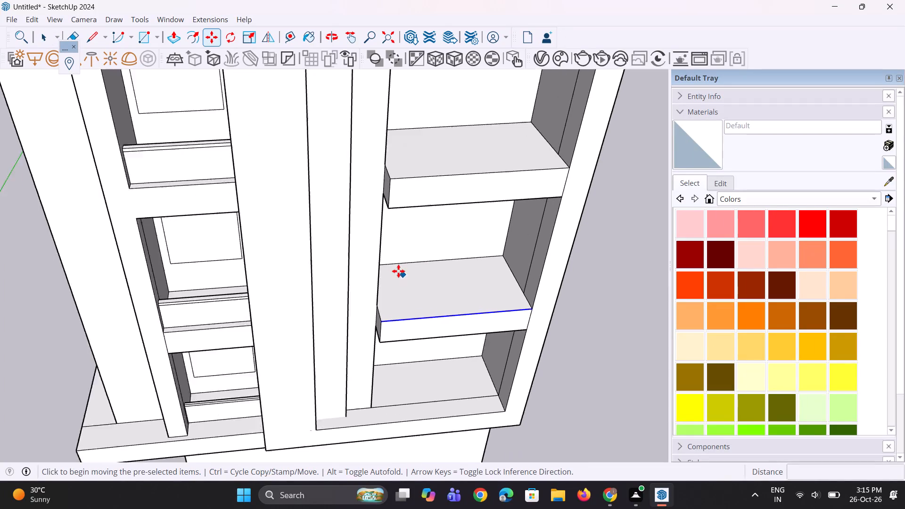
{"action": "scroll", "coordinate": [398, 271], "scroll_direction": "up", "scroll_amount": 1}
{"action": "left_click", "coordinate": [380, 335]}
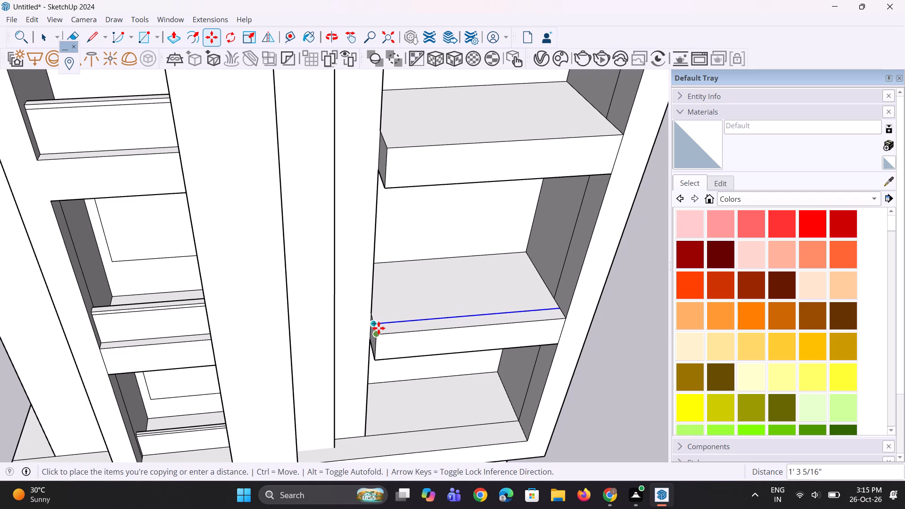
{"action": "scroll", "coordinate": [379, 330], "scroll_direction": "up", "scroll_amount": 9}
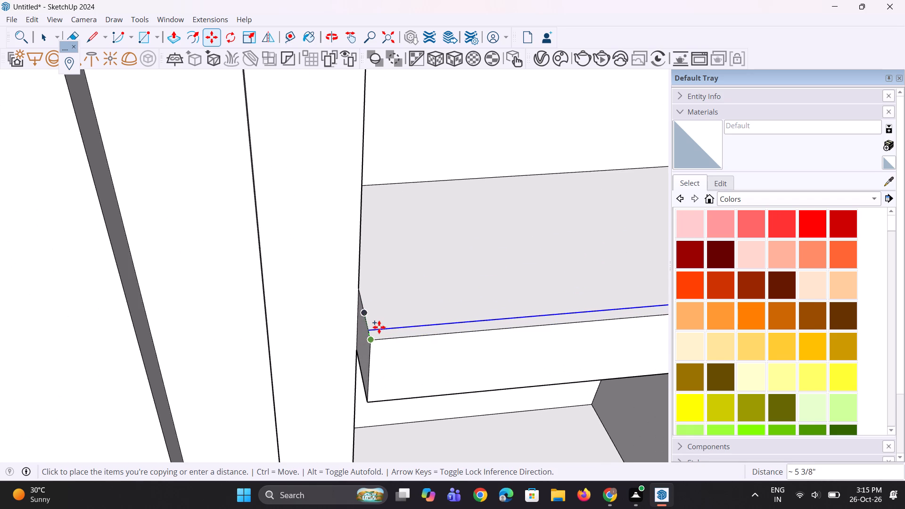
{"action": "left_click", "coordinate": [378, 327]}
Copy the new edge on the lowest slab another 1' inward to outline a parapet strip.
{"action": "key", "text": "m"}
{"action": "scroll", "coordinate": [378, 327], "scroll_direction": "up", "scroll_amount": 2}
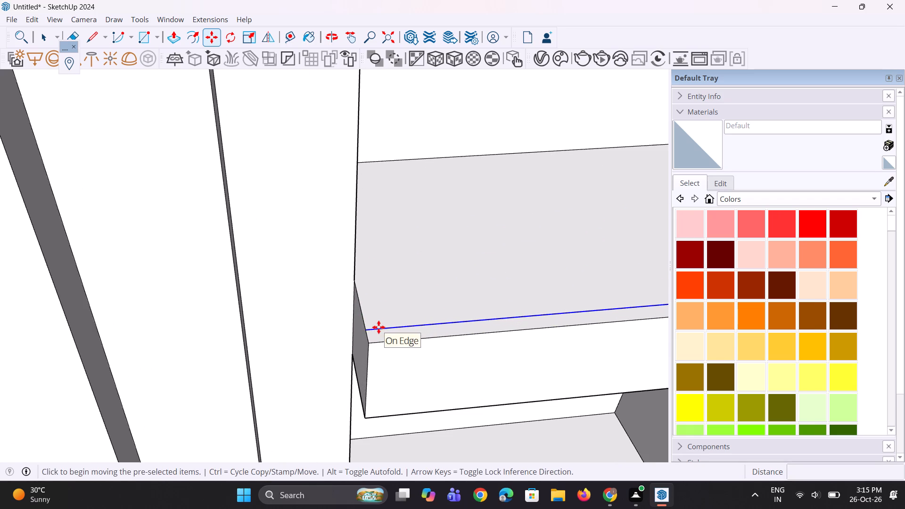
{"action": "left_click", "coordinate": [368, 328]}
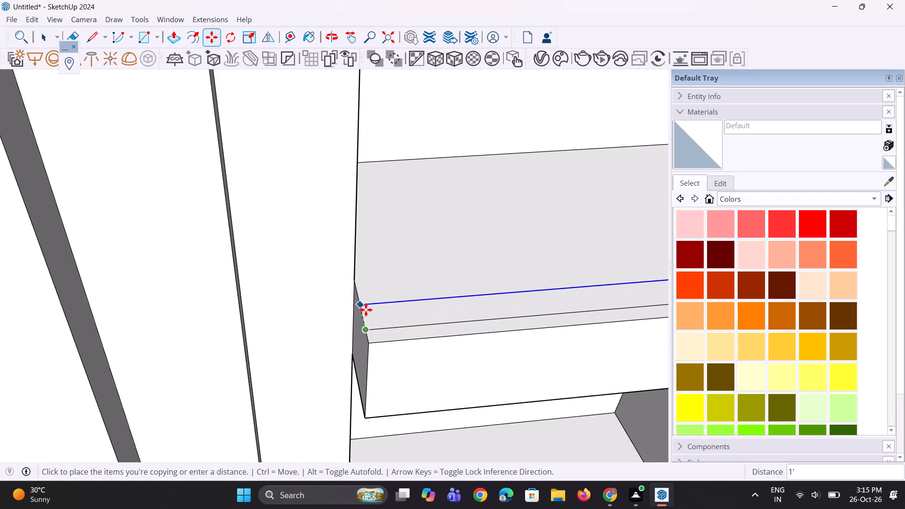
{"action": "left_click", "coordinate": [366, 310]}
{"action": "scroll", "coordinate": [373, 378], "scroll_direction": "down", "scroll_amount": 10}
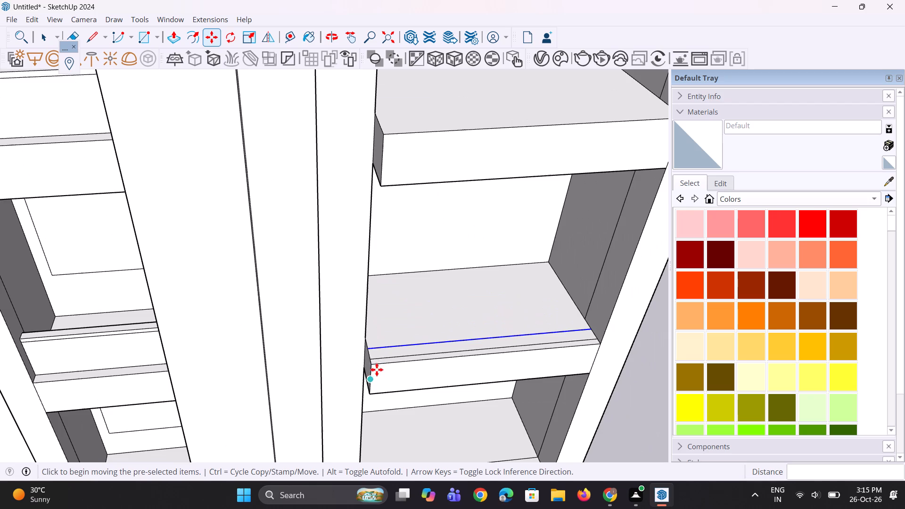
Copy the top front edge of the framed bay's middle slab inward about 4".
{"action": "scroll", "coordinate": [378, 350], "scroll_direction": "down", "scroll_amount": 5}
{"action": "middle_click_drag", "start_coordinate": [420, 365], "coordinate": [420, 411]}
{"action": "key", "text": "space"}
{"action": "key", "text": "space"}
{"action": "scroll", "coordinate": [389, 280], "scroll_direction": "up", "scroll_amount": 1}
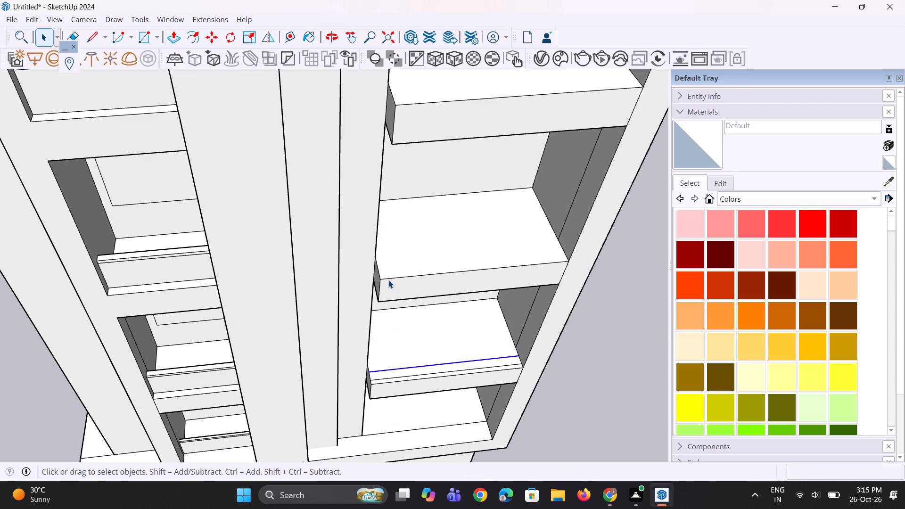
{"action": "left_click", "coordinate": [388, 280]}
{"action": "middle_click_drag", "start_coordinate": [384, 304], "coordinate": [387, 342]}
{"action": "scroll", "coordinate": [377, 322], "scroll_direction": "up", "scroll_amount": 6}
{"action": "key", "text": "m"}
{"action": "scroll", "coordinate": [377, 320], "scroll_direction": "up", "scroll_amount": 4}
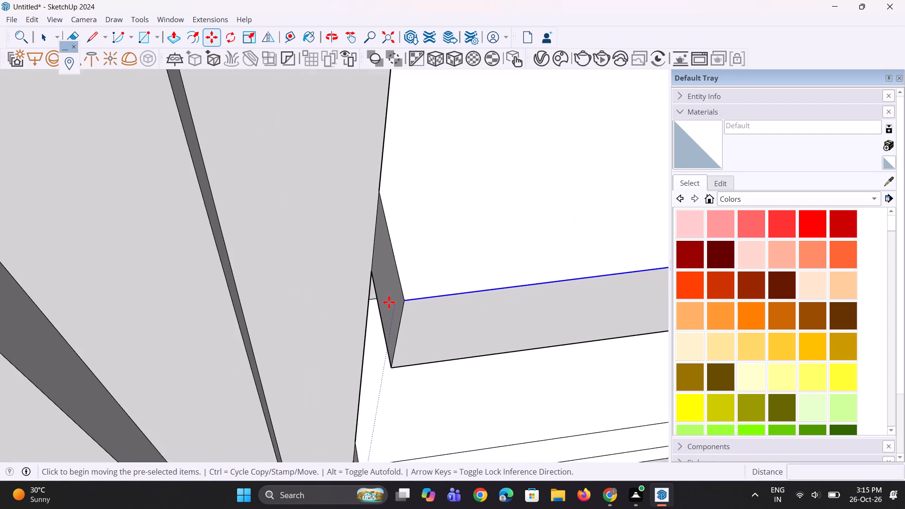
{"action": "scroll", "coordinate": [389, 302], "scroll_direction": "up", "scroll_amount": 2}
{"action": "left_click", "coordinate": [409, 296]}
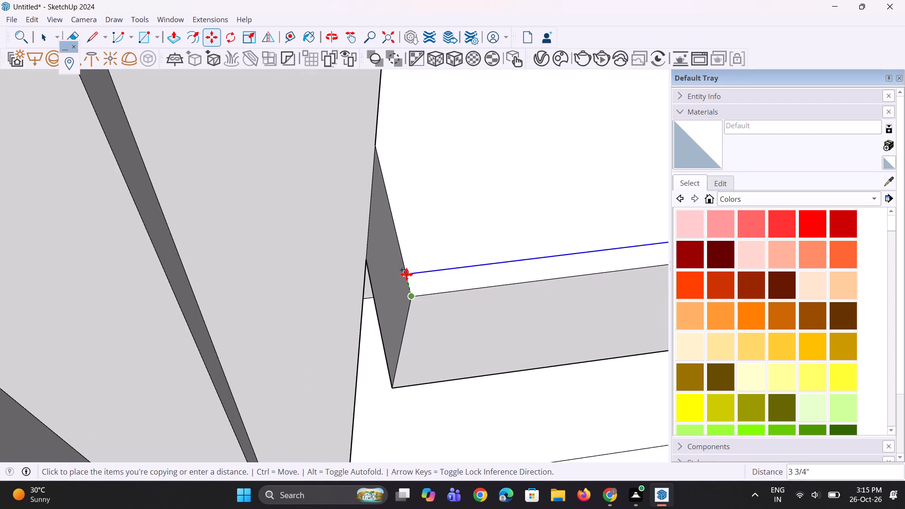
{"action": "left_click", "coordinate": [406, 271]}
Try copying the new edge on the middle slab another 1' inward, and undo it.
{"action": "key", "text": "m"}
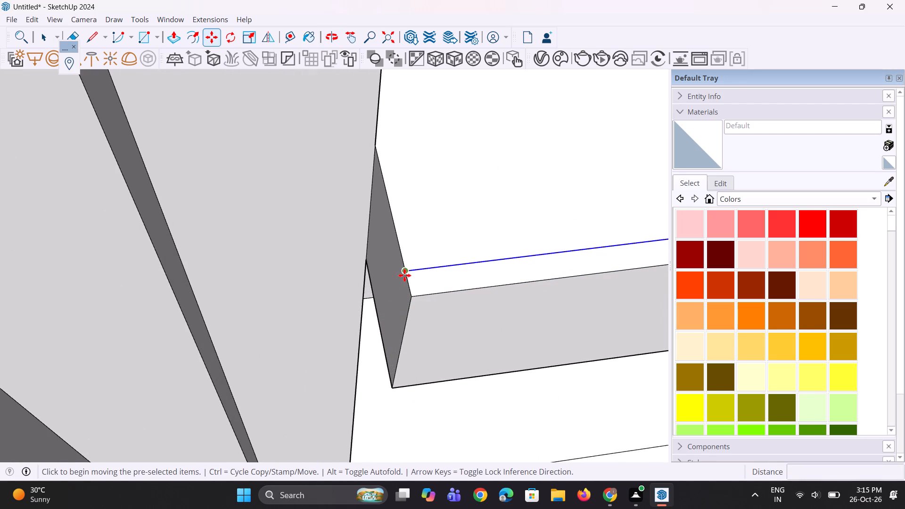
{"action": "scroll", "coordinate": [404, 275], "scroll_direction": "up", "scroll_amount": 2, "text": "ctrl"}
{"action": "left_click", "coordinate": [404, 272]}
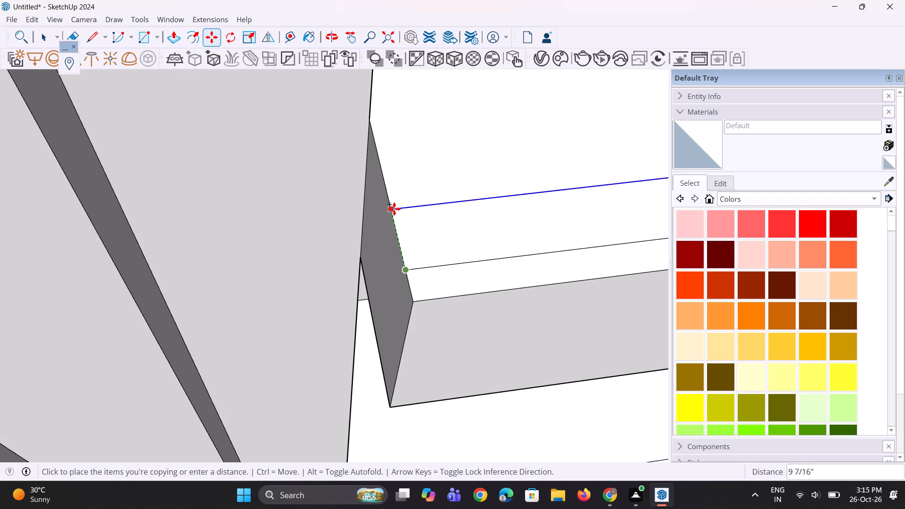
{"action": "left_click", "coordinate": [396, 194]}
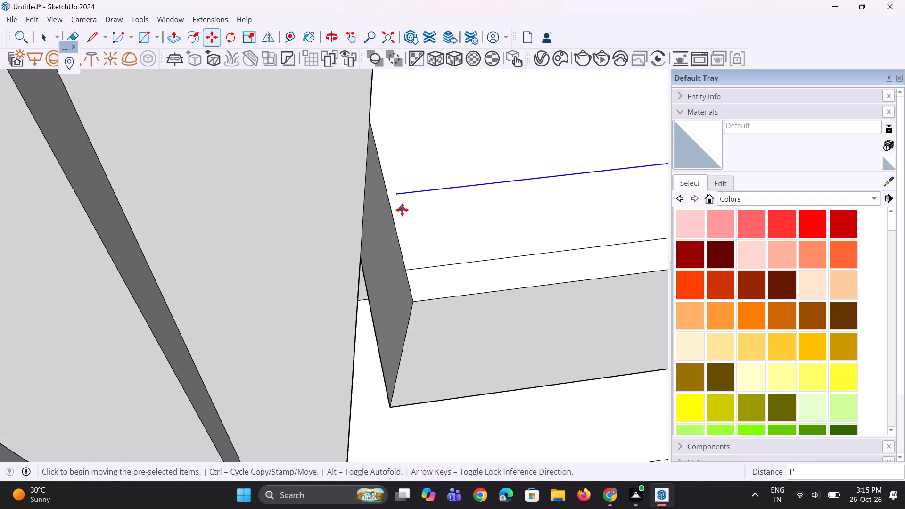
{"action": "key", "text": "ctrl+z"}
Copy the offset edge on the middle slab about 1' further inward to outline a parapet strip.
{"action": "key", "text": "space"}
{"action": "key", "text": "space"}
{"action": "left_click", "coordinate": [413, 269]}
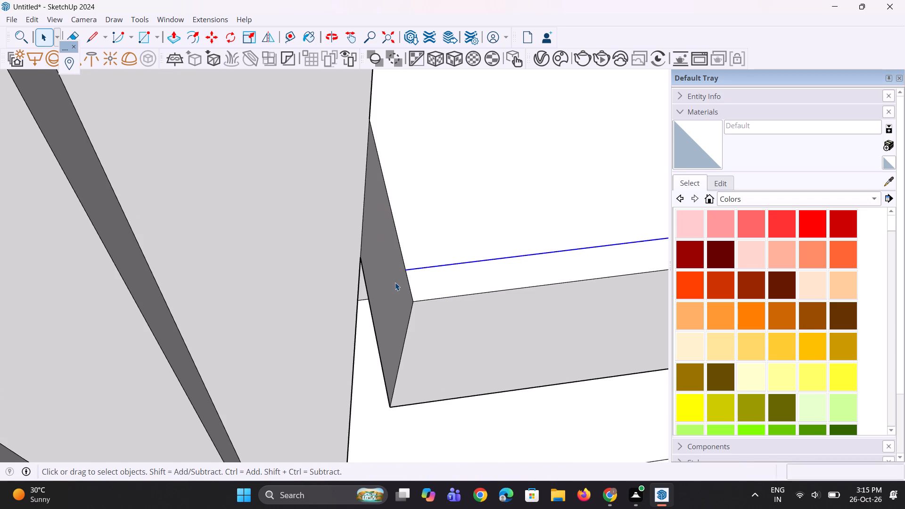
{"action": "scroll", "coordinate": [395, 282], "scroll_direction": "up", "scroll_amount": 1}
{"action": "key", "text": "m"}
{"action": "scroll", "coordinate": [395, 283], "scroll_direction": "up", "scroll_amount": 3}
{"action": "left_click", "coordinate": [411, 259]}
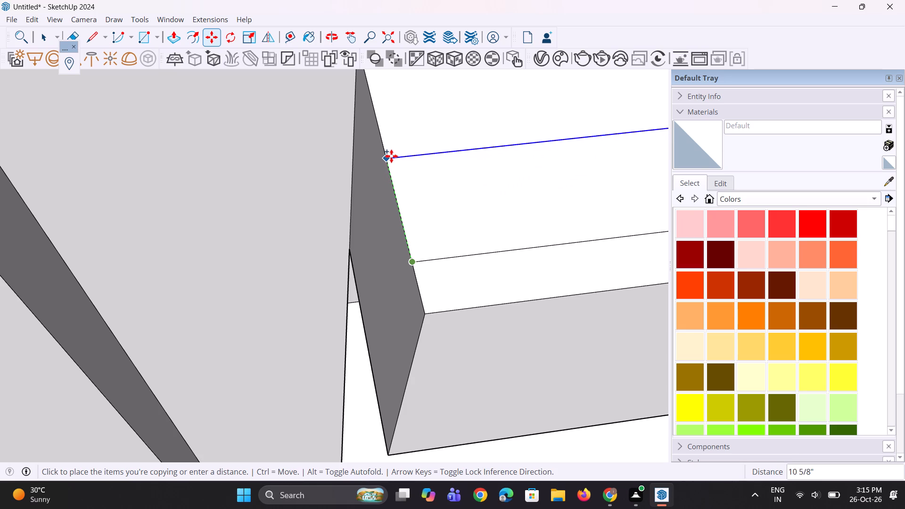
{"action": "left_click", "coordinate": [388, 145]}
{"action": "scroll", "coordinate": [391, 336], "scroll_direction": "down", "scroll_amount": 13}
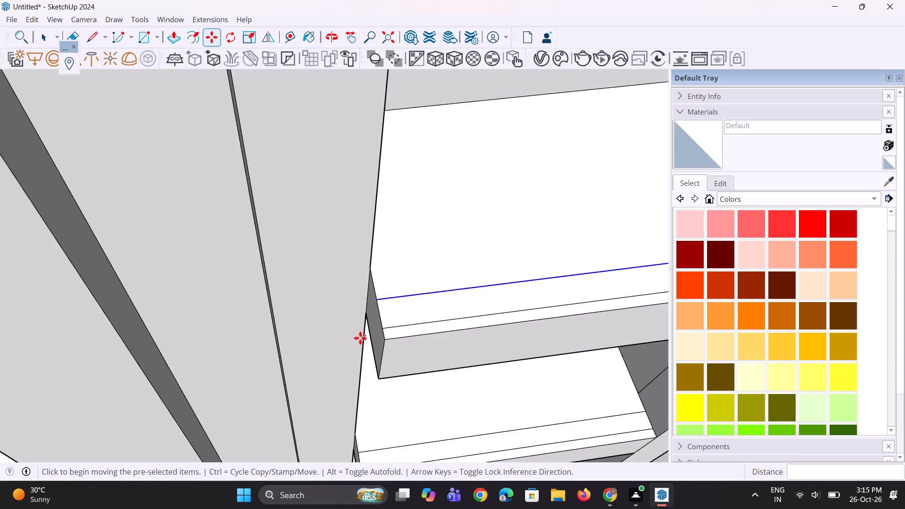
{"action": "scroll", "coordinate": [360, 338], "scroll_direction": "down", "scroll_amount": 9}
{"action": "scroll", "coordinate": [386, 319], "scroll_direction": "up", "scroll_amount": 1}
{"action": "middle_click_drag", "start_coordinate": [386, 319], "coordinate": [382, 304]}
{"action": "scroll", "coordinate": [398, 297], "scroll_direction": "down", "scroll_amount": 4}
{"action": "key", "text": "space"}
{"action": "scroll", "coordinate": [384, 313], "scroll_direction": "up", "scroll_amount": 1}
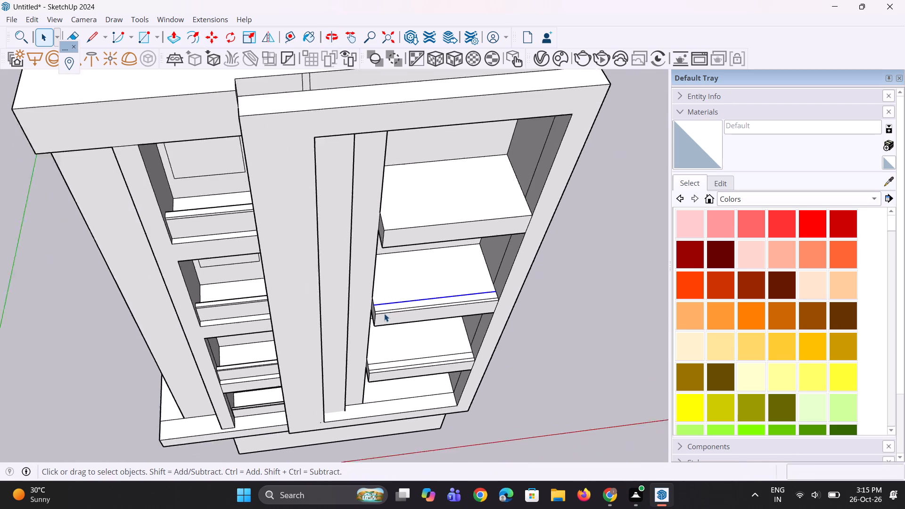
Move the parapet strip face on the middle slab inward 4 15/16".
{"action": "scroll", "coordinate": [384, 313], "scroll_direction": "up", "scroll_amount": 5}
{"action": "key", "text": "space"}
{"action": "key", "text": "space"}
{"action": "scroll", "coordinate": [376, 308], "scroll_direction": "up", "scroll_amount": 6}
{"action": "left_click", "coordinate": [377, 305]}
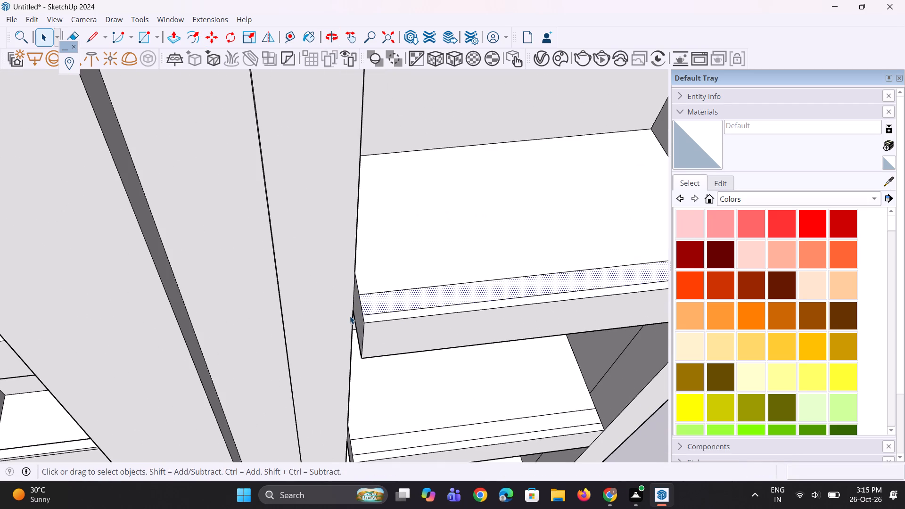
{"action": "scroll", "coordinate": [350, 316], "scroll_direction": "up", "scroll_amount": 3}
{"action": "key", "text": "m"}
{"action": "scroll", "coordinate": [382, 304], "scroll_direction": "up", "scroll_amount": 1}
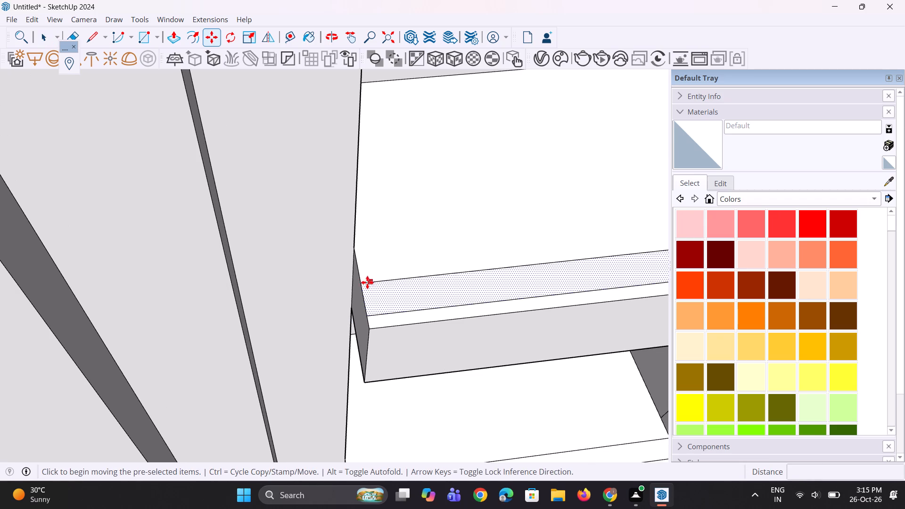
{"action": "left_click", "coordinate": [362, 283]}
{"action": "left_click", "coordinate": [358, 271]}
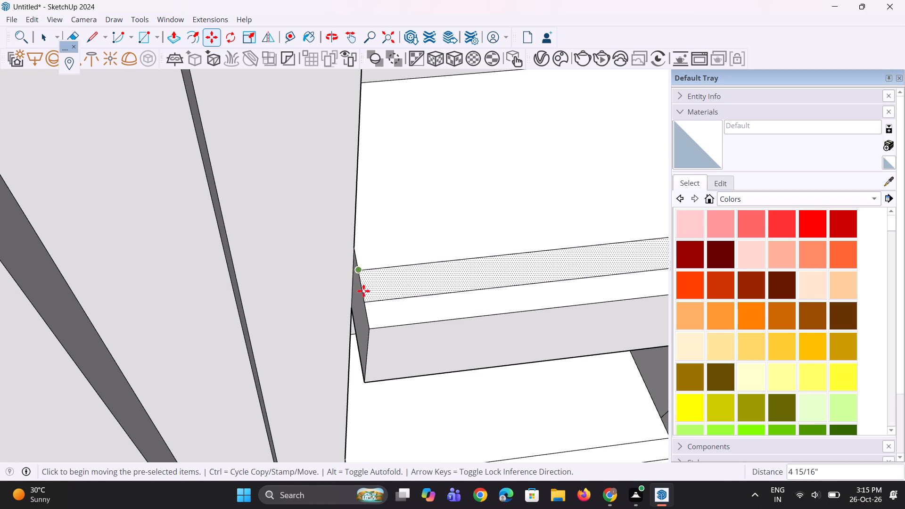
{"action": "scroll", "coordinate": [357, 349], "scroll_direction": "down", "scroll_amount": 11}
{"action": "key", "text": "space"}
{"action": "key", "text": "space"}
{"action": "left_click", "coordinate": [632, 393]}
Copy the top front edge of the framed bay's upper slab inward about 7".
{"action": "middle_click_drag", "start_coordinate": [416, 257], "coordinate": [415, 279]}
{"action": "left_click", "coordinate": [395, 251]}
{"action": "scroll", "coordinate": [353, 258], "scroll_direction": "up", "scroll_amount": 4}
{"action": "key", "text": "m"}
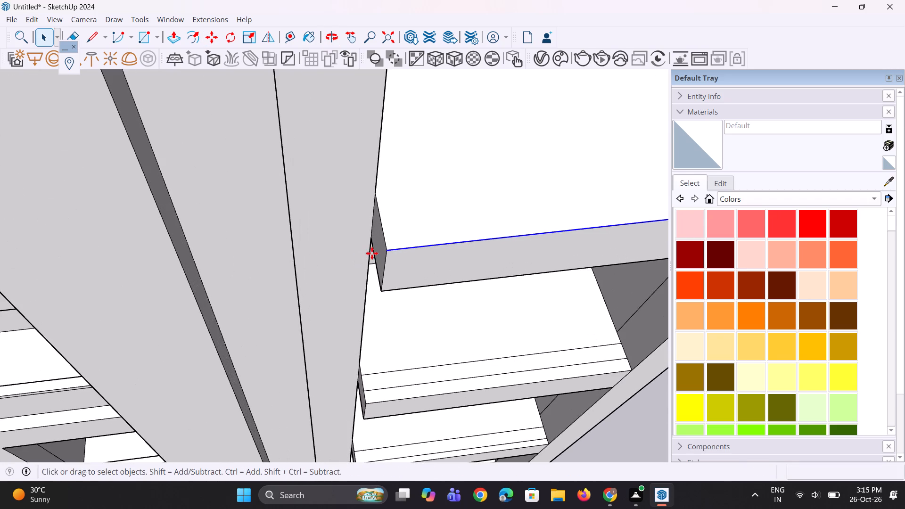
{"action": "scroll", "coordinate": [401, 256], "scroll_direction": "up", "scroll_amount": 5}
{"action": "left_click", "coordinate": [381, 250]}
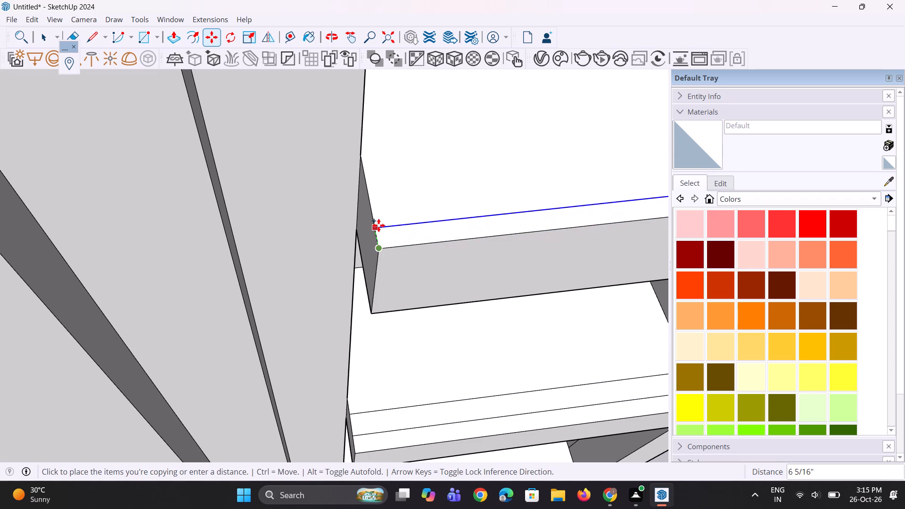
{"action": "left_click", "coordinate": [378, 223]}
Copy the new edge on the upper slab another 1' inward to outline a parapet strip.
{"action": "key", "text": "m"}
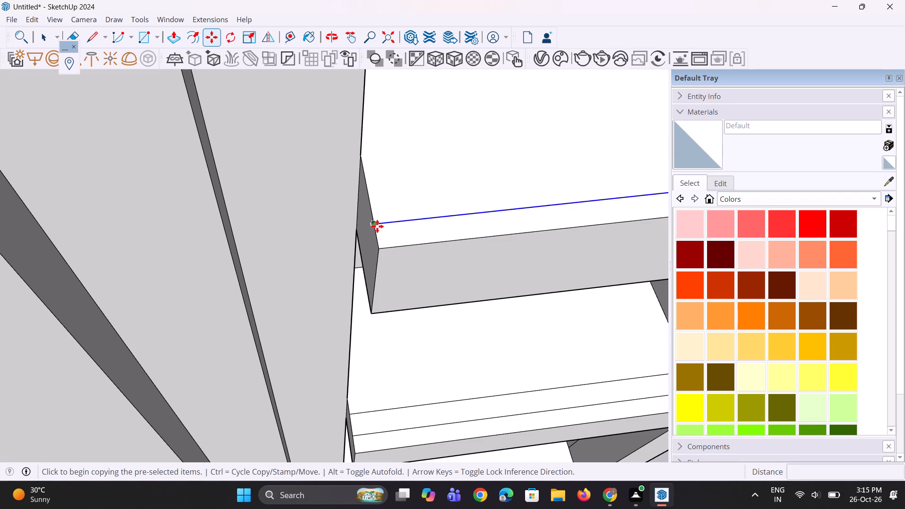
{"action": "left_click", "coordinate": [377, 226]}
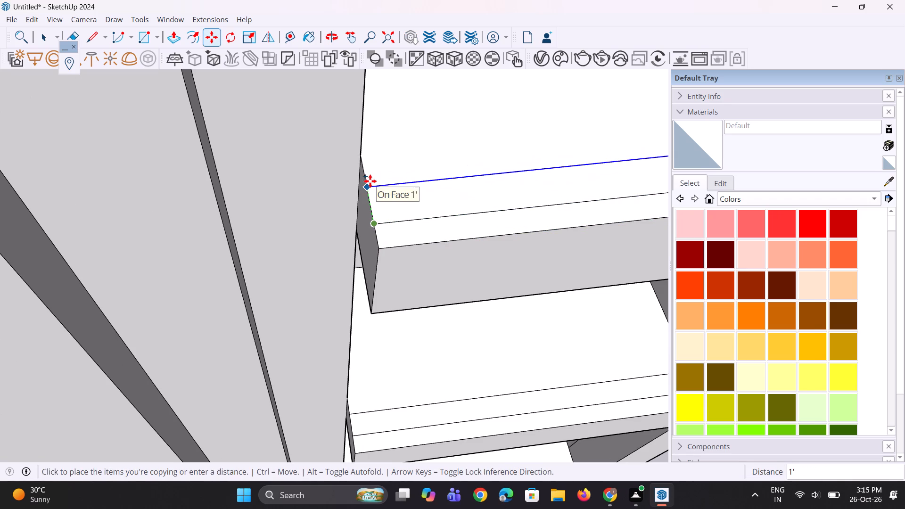
{"action": "left_click", "coordinate": [370, 181]}
{"action": "scroll", "coordinate": [387, 320], "scroll_direction": "down", "scroll_amount": 11}
{"action": "middle_click_drag", "start_coordinate": [409, 311], "coordinate": [391, 223]}
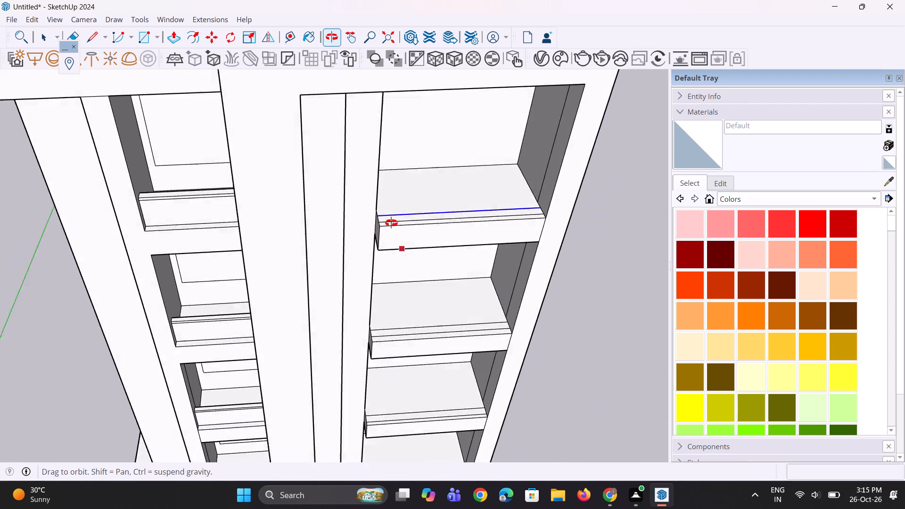
{"action": "middle_click_drag", "start_coordinate": [391, 223], "coordinate": [391, 222]}
{"action": "key", "text": "space"}
{"action": "scroll", "coordinate": [395, 215], "scroll_direction": "down", "scroll_amount": 4}
{"action": "key", "text": "space"}
{"action": "key", "text": "space"}
{"action": "left_click", "coordinate": [556, 308]}
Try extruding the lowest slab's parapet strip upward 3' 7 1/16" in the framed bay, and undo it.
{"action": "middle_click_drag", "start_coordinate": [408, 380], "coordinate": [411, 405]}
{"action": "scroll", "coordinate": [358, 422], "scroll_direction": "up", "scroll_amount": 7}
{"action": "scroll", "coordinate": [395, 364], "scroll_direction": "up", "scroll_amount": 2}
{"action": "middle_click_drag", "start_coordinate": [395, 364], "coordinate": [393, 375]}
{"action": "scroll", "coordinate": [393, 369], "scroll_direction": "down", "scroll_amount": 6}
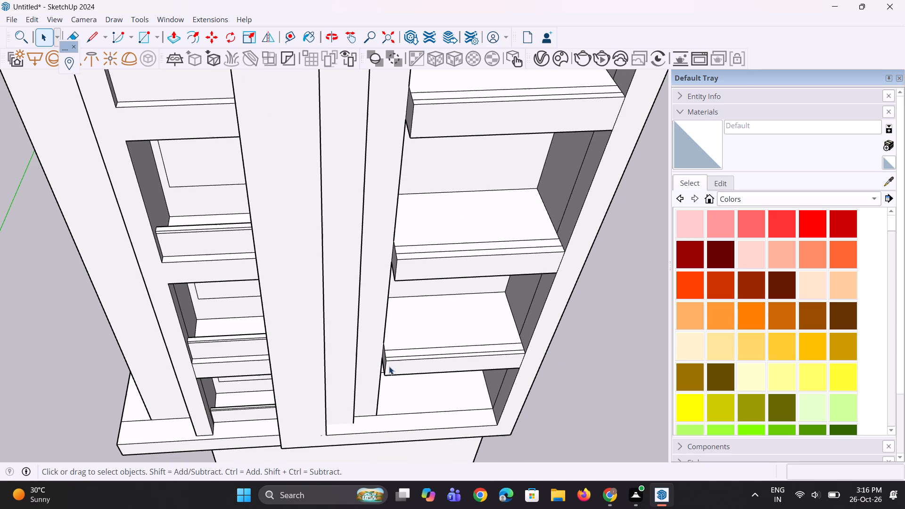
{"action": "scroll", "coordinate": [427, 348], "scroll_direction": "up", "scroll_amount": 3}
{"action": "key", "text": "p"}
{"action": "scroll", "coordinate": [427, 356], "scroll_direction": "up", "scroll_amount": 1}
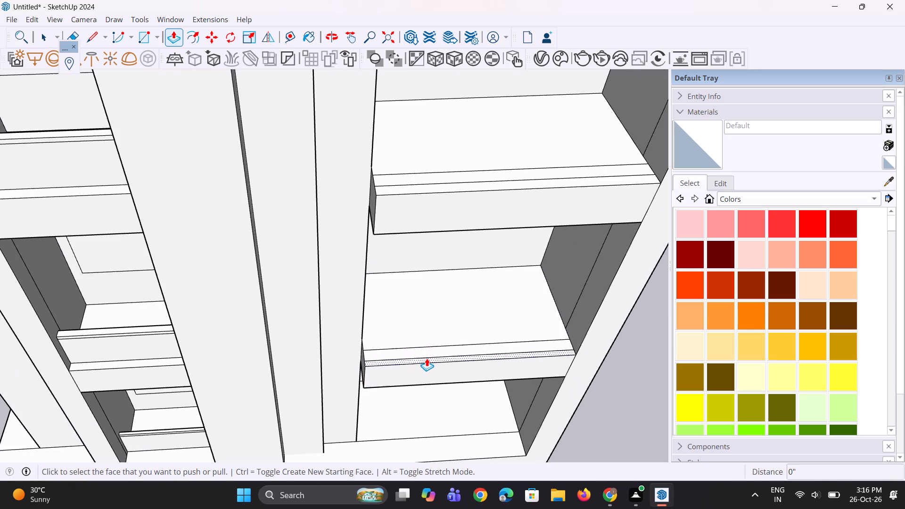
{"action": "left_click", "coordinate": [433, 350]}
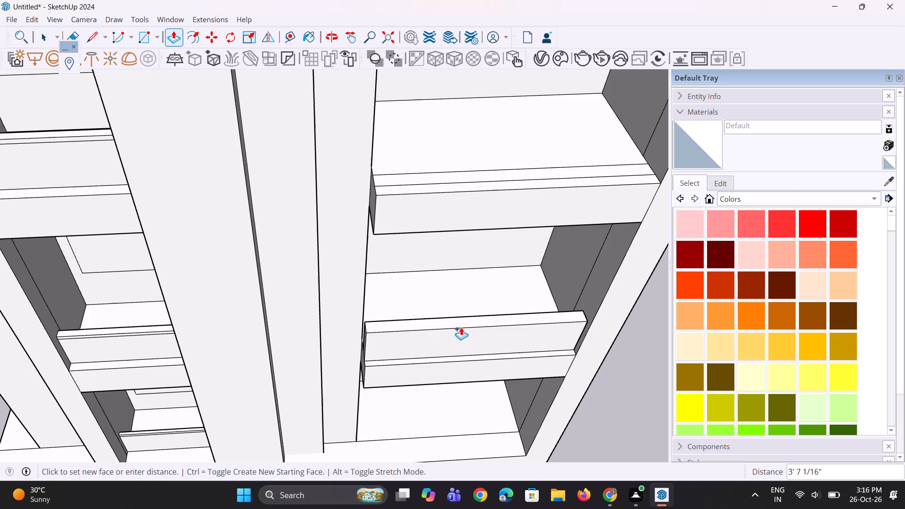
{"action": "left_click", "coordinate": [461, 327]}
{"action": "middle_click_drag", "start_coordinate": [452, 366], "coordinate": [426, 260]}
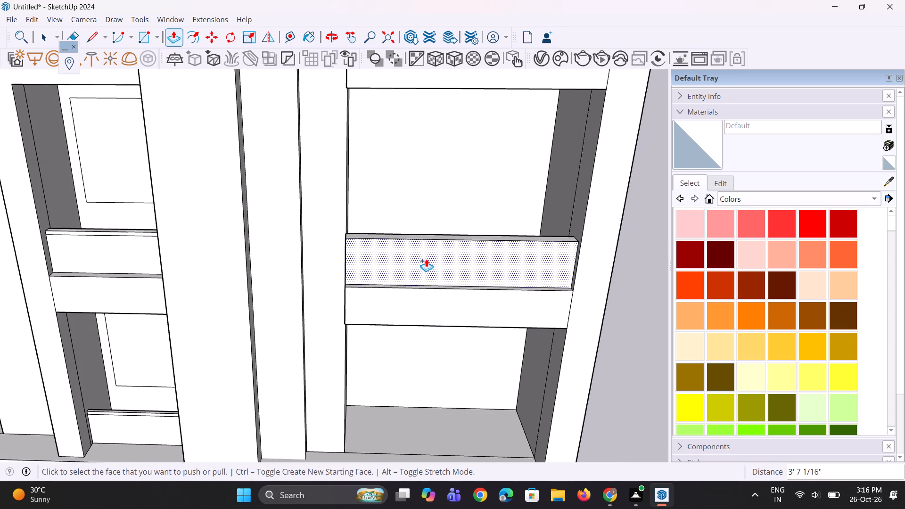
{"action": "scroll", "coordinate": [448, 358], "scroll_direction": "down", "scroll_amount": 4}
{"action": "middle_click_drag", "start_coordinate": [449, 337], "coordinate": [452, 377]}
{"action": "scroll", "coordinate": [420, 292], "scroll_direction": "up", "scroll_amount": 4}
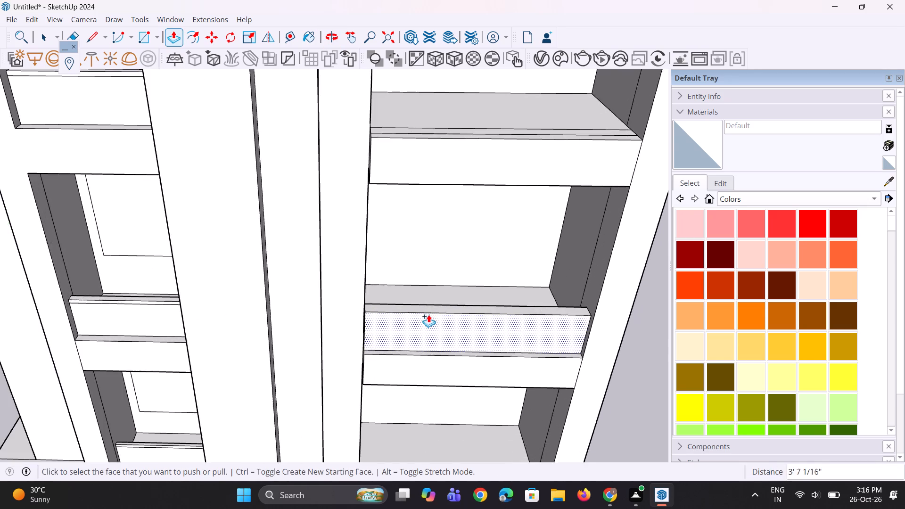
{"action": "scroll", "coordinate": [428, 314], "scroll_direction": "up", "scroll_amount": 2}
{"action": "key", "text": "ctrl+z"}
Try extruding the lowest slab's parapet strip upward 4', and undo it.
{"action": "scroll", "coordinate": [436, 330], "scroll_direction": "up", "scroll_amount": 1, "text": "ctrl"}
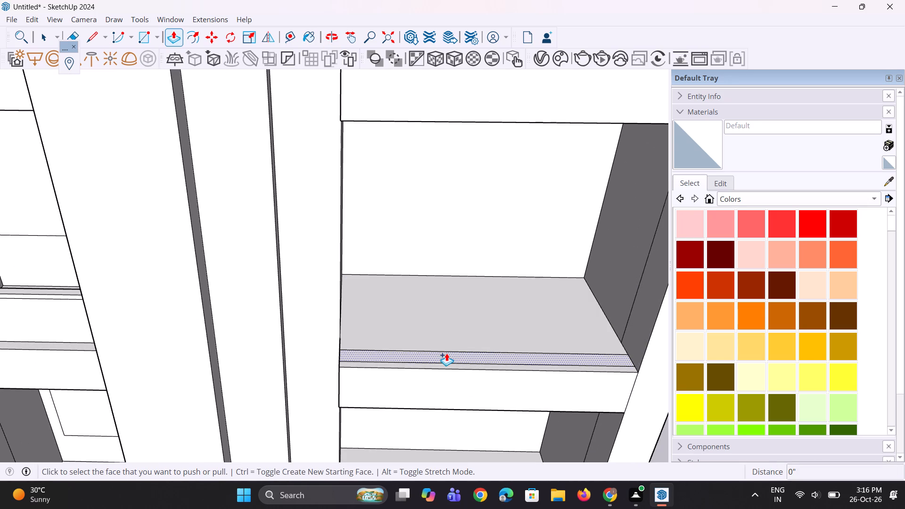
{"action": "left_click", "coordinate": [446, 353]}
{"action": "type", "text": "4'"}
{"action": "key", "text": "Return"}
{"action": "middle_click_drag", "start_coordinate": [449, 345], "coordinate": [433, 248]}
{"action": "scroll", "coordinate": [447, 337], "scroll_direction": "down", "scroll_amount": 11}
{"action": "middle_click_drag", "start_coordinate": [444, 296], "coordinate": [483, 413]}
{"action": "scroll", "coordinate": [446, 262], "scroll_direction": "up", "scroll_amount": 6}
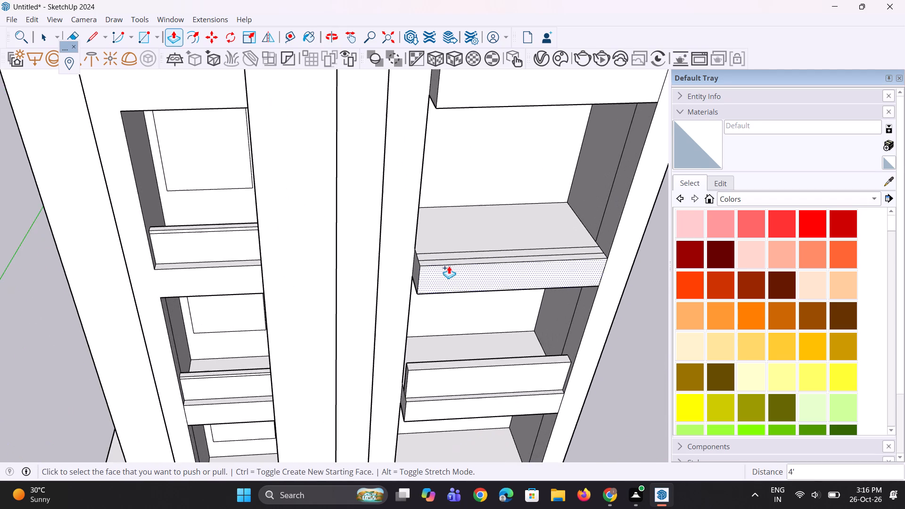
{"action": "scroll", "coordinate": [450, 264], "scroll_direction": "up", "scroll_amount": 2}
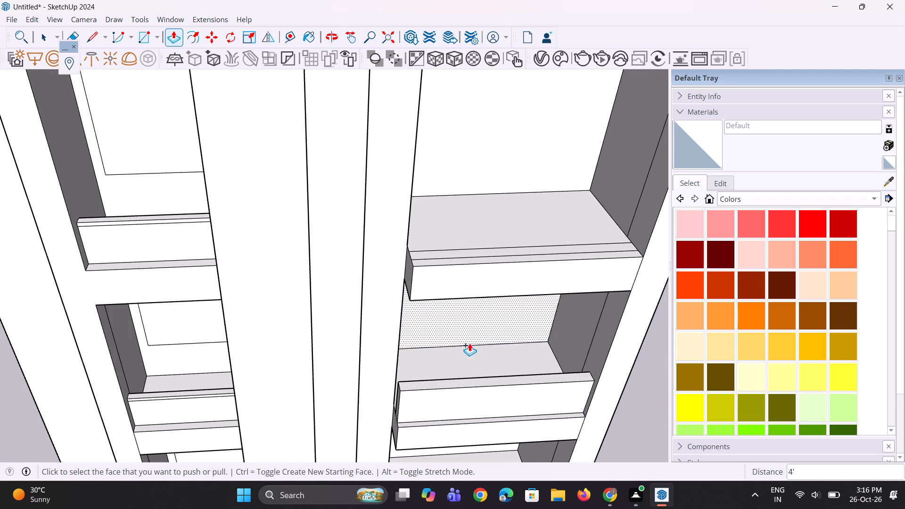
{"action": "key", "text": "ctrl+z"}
Extrude the parapet strip on the framed bay's lowest slab upward 4'.
{"action": "middle_click_drag", "start_coordinate": [464, 326], "coordinate": [472, 228]}
{"action": "scroll", "coordinate": [501, 267], "scroll_direction": "down", "scroll_amount": 4}
{"action": "middle_click_drag", "start_coordinate": [477, 325], "coordinate": [485, 369]}
{"action": "scroll", "coordinate": [455, 359], "scroll_direction": "up", "scroll_amount": 2}
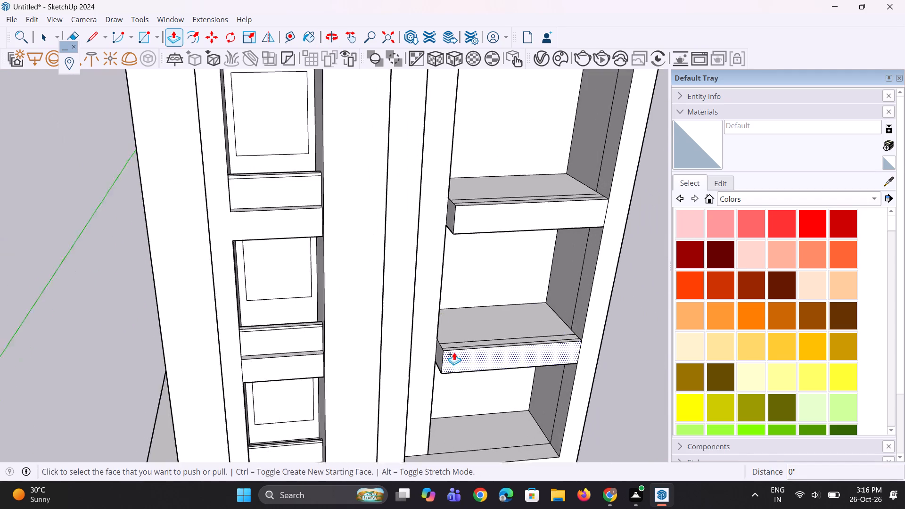
{"action": "left_click", "coordinate": [455, 344]}
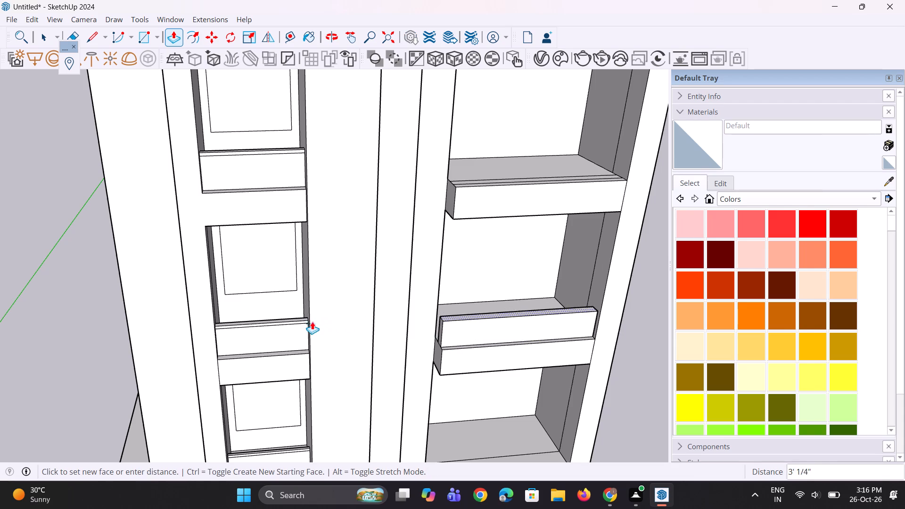
{"action": "scroll", "coordinate": [295, 328], "scroll_direction": "up", "scroll_amount": 3}
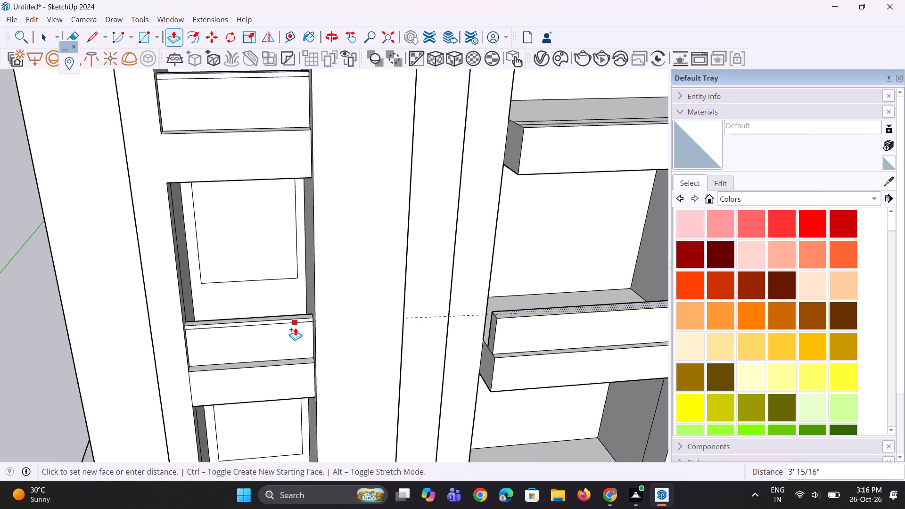
{"action": "scroll", "coordinate": [295, 328], "scroll_direction": "up", "scroll_amount": 3}
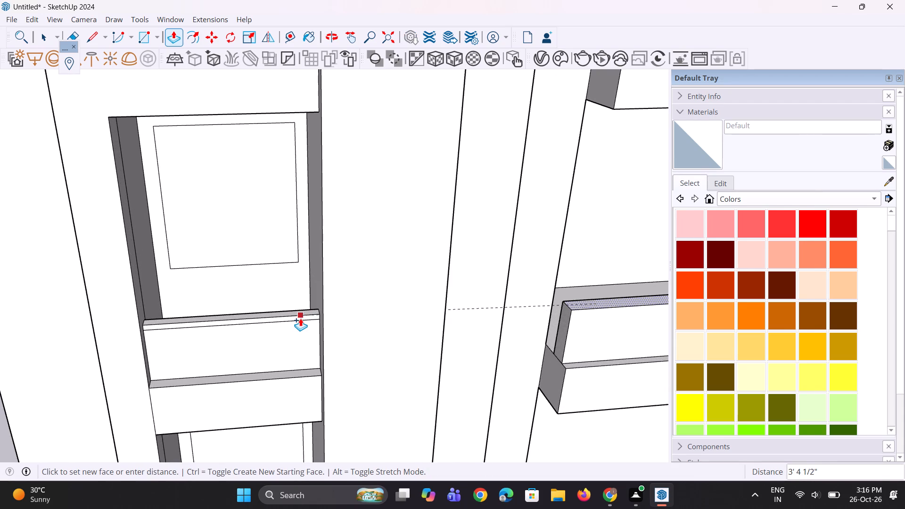
{"action": "key", "text": "4"}
{"action": "key", "text": "apostrophe"}
{"action": "key", "text": "Return"}
{"action": "scroll", "coordinate": [440, 381], "scroll_direction": "down", "scroll_amount": 8}
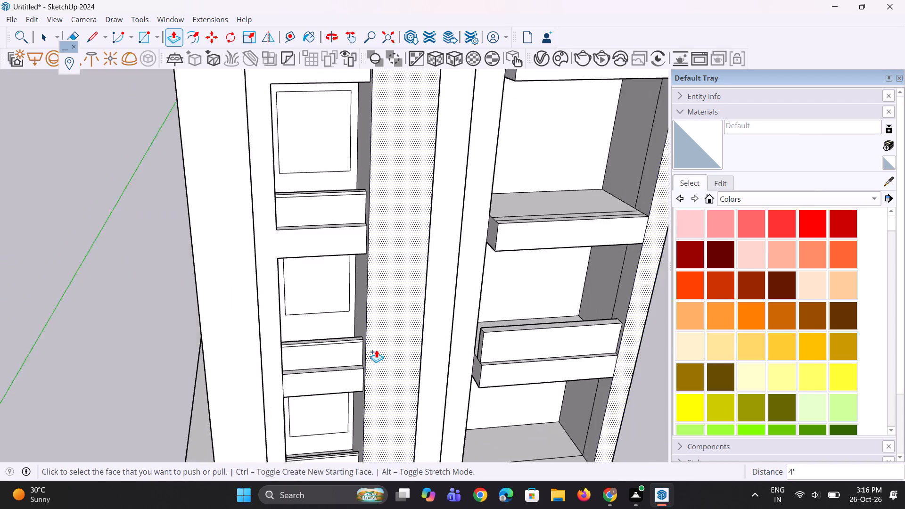
Repeat the 4' extrusion on the parapet strips of the framed bay's middle and upper slabs.
{"action": "scroll", "coordinate": [376, 350], "scroll_direction": "down", "scroll_amount": 2}
{"action": "middle_click_drag", "start_coordinate": [550, 259], "coordinate": [524, 359]}
{"action": "scroll", "coordinate": [489, 315], "scroll_direction": "up", "scroll_amount": 2}
{"action": "double_click", "coordinate": [486, 311]}
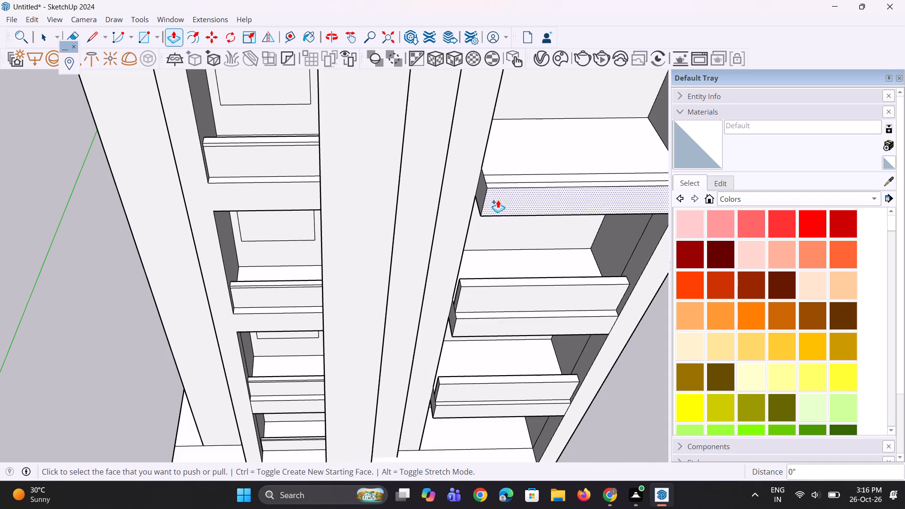
{"action": "double_click", "coordinate": [500, 181]}
{"action": "scroll", "coordinate": [461, 251], "scroll_direction": "down", "scroll_amount": 5}
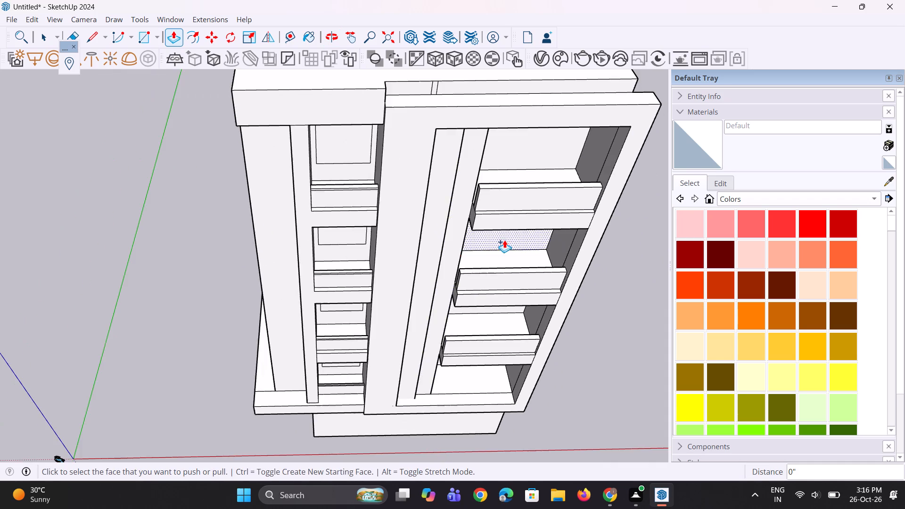
Extrude the top of the framed bay's lowest parapet upward 5 13/16" as a separate capping strip.
{"action": "middle_click_drag", "start_coordinate": [518, 230], "coordinate": [470, 269]}
{"action": "scroll", "coordinate": [502, 240], "scroll_direction": "down", "scroll_amount": 5}
{"action": "scroll", "coordinate": [452, 380], "scroll_direction": "up", "scroll_amount": 1}
{"action": "middle_click_drag", "start_coordinate": [452, 380], "coordinate": [470, 298]}
{"action": "scroll", "coordinate": [491, 317], "scroll_direction": "up", "scroll_amount": 2}
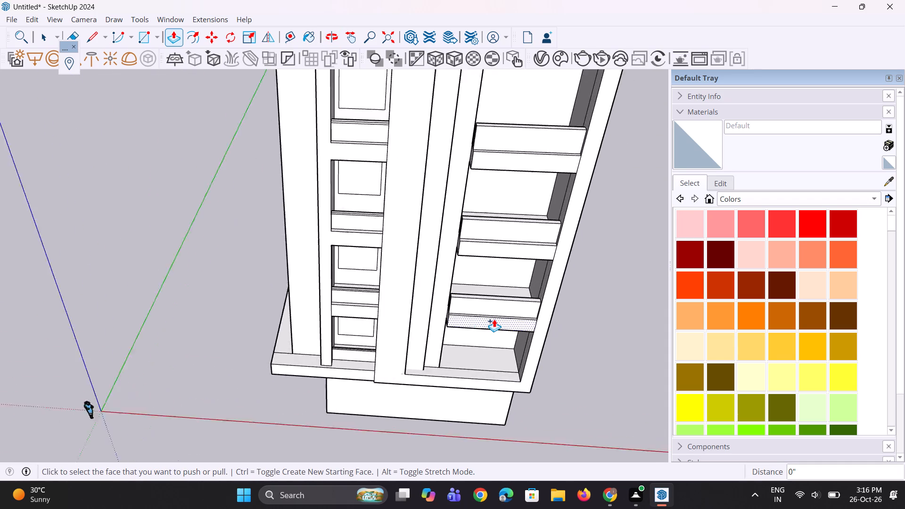
{"action": "scroll", "coordinate": [494, 319], "scroll_direction": "up", "scroll_amount": 5}
{"action": "scroll", "coordinate": [459, 288], "scroll_direction": "up", "scroll_amount": 3}
{"action": "left_click", "coordinate": [459, 288]}
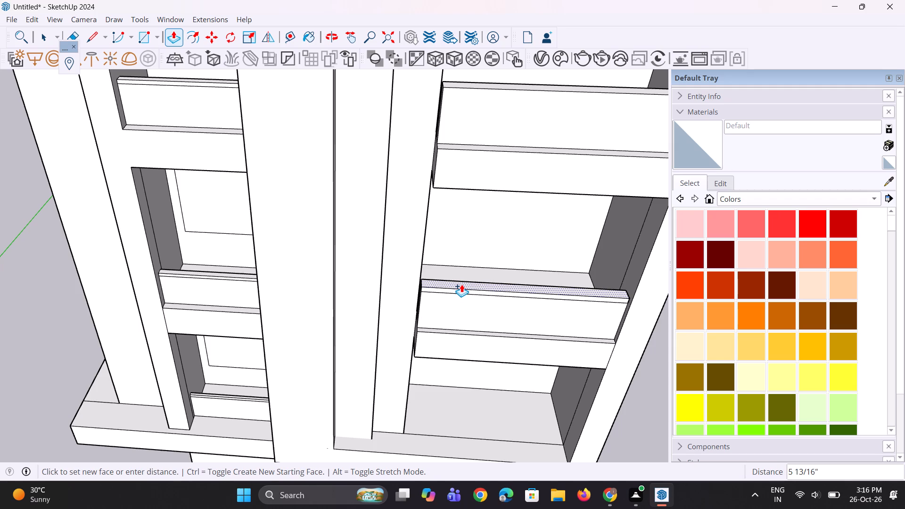
{"action": "left_click", "coordinate": [461, 284]}
Repeat the 5 13/16" capping extrusion on top of the framed bay's middle and upper parapets.
{"action": "scroll", "coordinate": [445, 327], "scroll_direction": "down", "scroll_amount": 4}
{"action": "scroll", "coordinate": [466, 230], "scroll_direction": "up", "scroll_amount": 1}
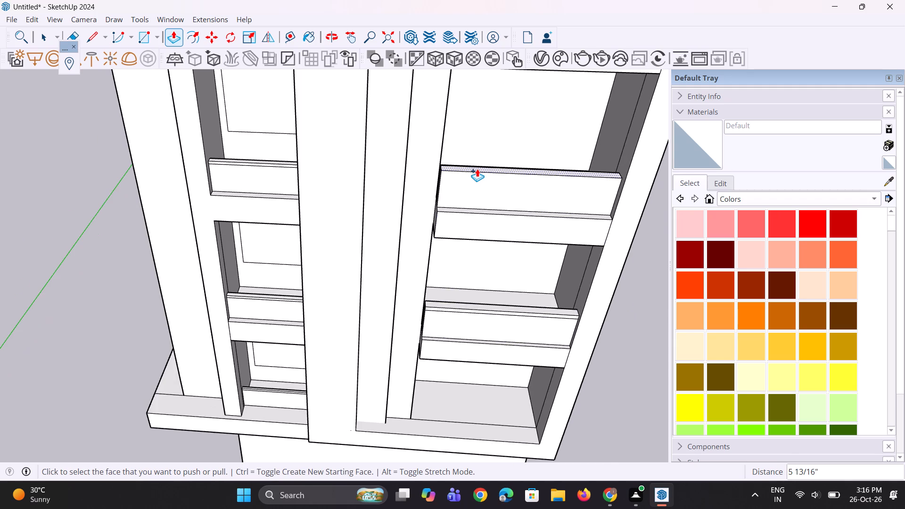
{"action": "double_click", "coordinate": [477, 169]}
{"action": "scroll", "coordinate": [424, 267], "scroll_direction": "down", "scroll_amount": 8}
{"action": "scroll", "coordinate": [459, 157], "scroll_direction": "up", "scroll_amount": 2}
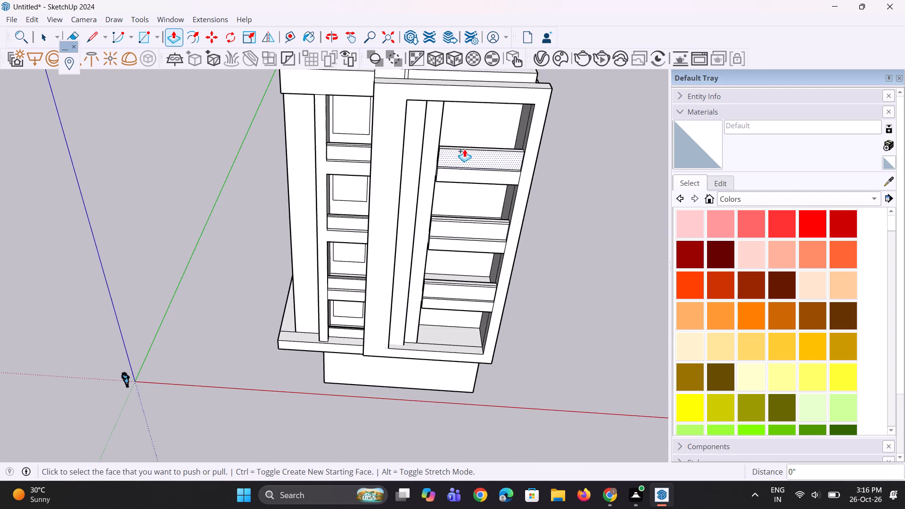
{"action": "scroll", "coordinate": [464, 149], "scroll_direction": "up", "scroll_amount": 3}
{"action": "middle_click_drag", "start_coordinate": [467, 145], "coordinate": [461, 172]}
{"action": "scroll", "coordinate": [460, 168], "scroll_direction": "up", "scroll_amount": 2}
{"action": "double_click", "coordinate": [458, 177]}
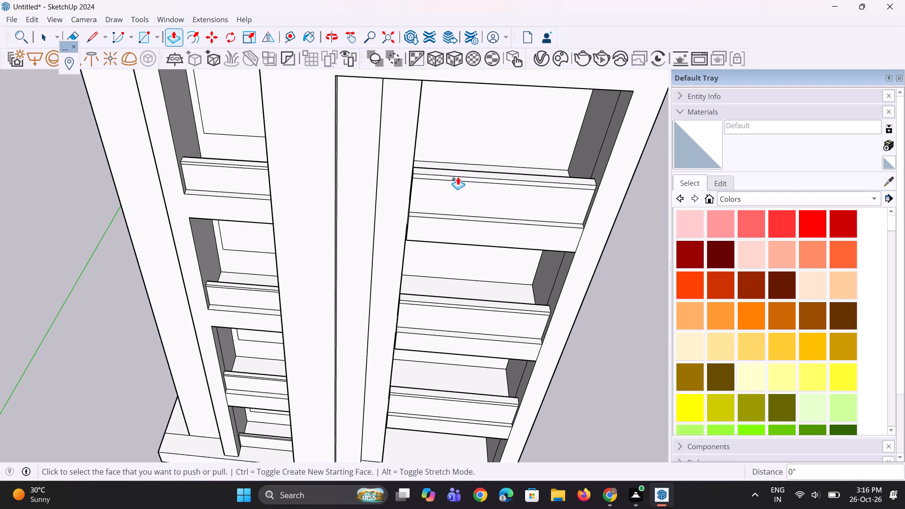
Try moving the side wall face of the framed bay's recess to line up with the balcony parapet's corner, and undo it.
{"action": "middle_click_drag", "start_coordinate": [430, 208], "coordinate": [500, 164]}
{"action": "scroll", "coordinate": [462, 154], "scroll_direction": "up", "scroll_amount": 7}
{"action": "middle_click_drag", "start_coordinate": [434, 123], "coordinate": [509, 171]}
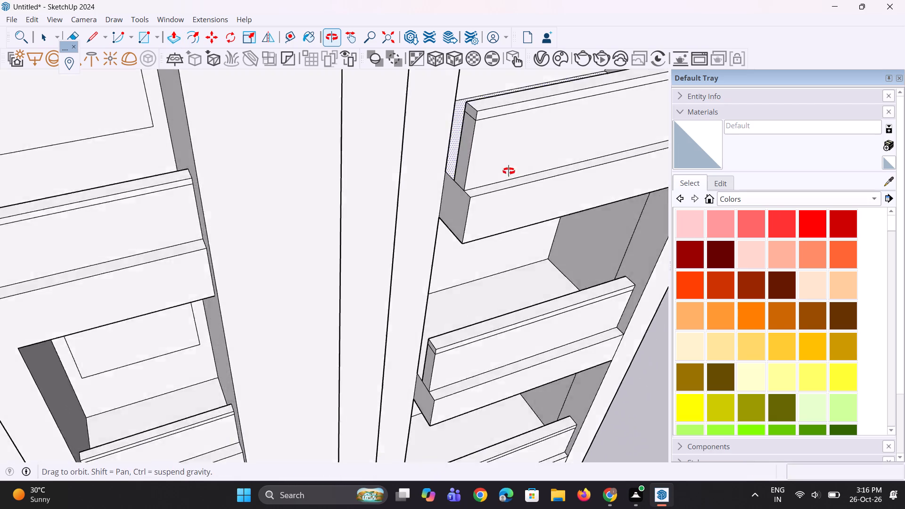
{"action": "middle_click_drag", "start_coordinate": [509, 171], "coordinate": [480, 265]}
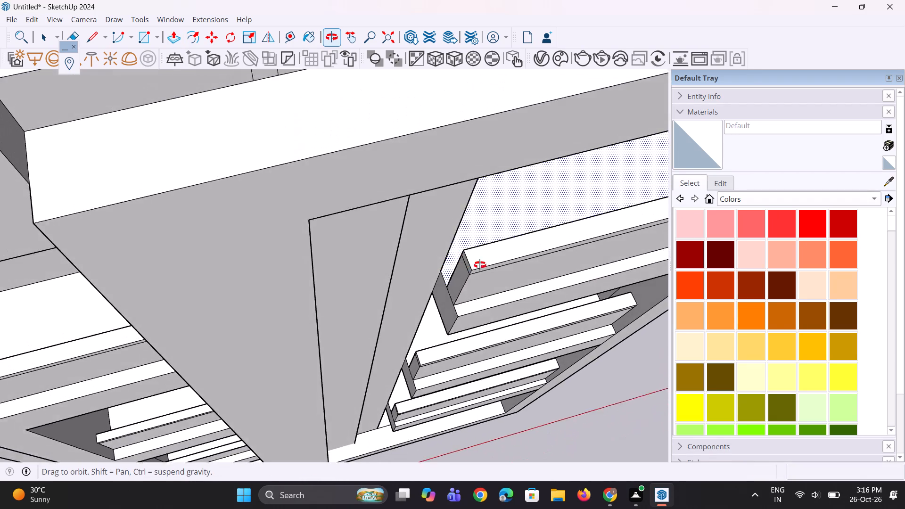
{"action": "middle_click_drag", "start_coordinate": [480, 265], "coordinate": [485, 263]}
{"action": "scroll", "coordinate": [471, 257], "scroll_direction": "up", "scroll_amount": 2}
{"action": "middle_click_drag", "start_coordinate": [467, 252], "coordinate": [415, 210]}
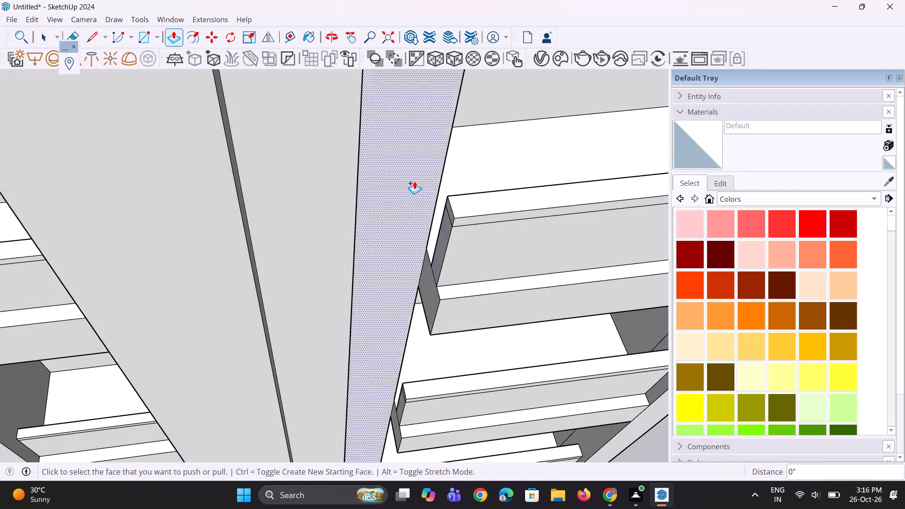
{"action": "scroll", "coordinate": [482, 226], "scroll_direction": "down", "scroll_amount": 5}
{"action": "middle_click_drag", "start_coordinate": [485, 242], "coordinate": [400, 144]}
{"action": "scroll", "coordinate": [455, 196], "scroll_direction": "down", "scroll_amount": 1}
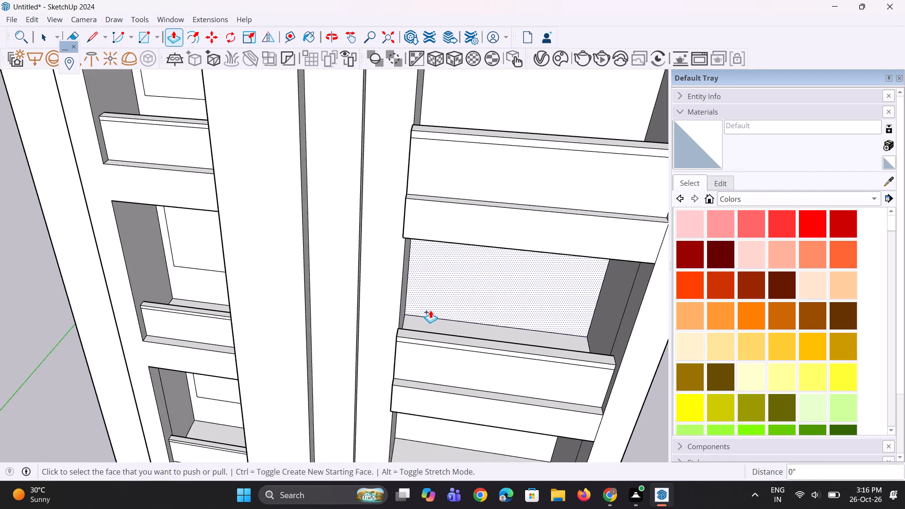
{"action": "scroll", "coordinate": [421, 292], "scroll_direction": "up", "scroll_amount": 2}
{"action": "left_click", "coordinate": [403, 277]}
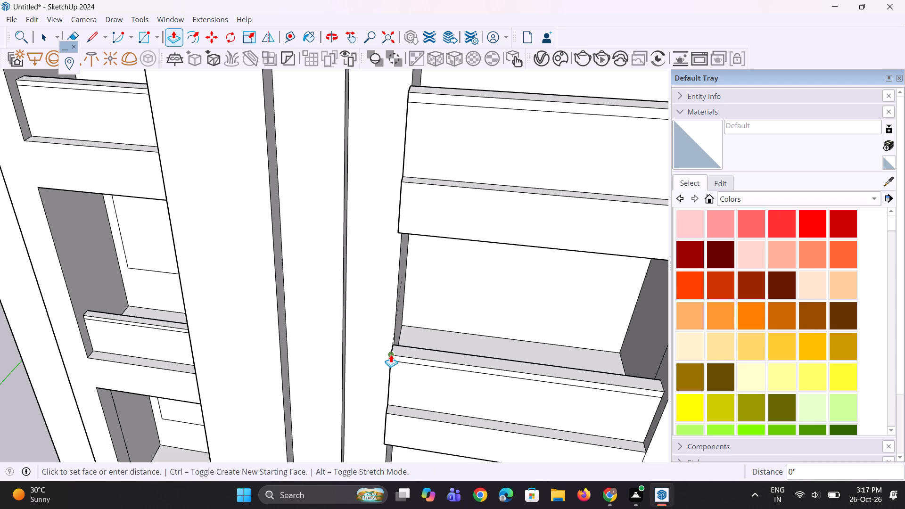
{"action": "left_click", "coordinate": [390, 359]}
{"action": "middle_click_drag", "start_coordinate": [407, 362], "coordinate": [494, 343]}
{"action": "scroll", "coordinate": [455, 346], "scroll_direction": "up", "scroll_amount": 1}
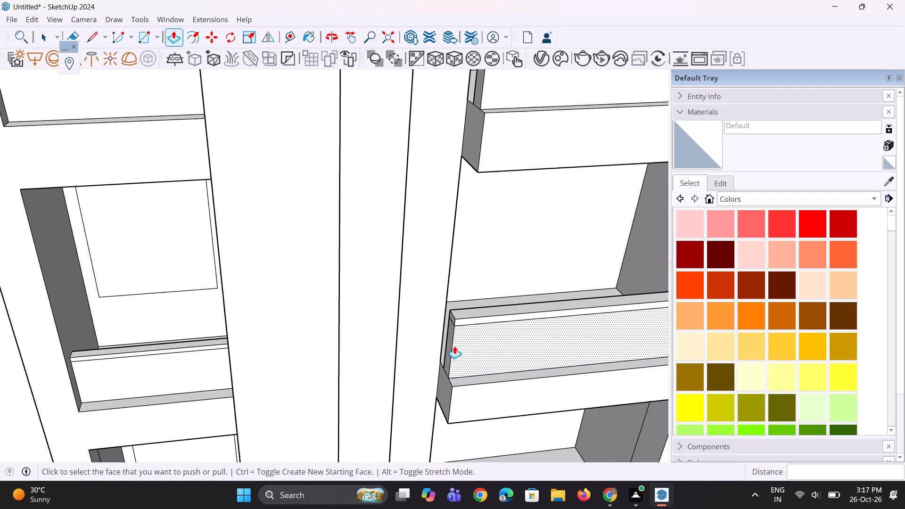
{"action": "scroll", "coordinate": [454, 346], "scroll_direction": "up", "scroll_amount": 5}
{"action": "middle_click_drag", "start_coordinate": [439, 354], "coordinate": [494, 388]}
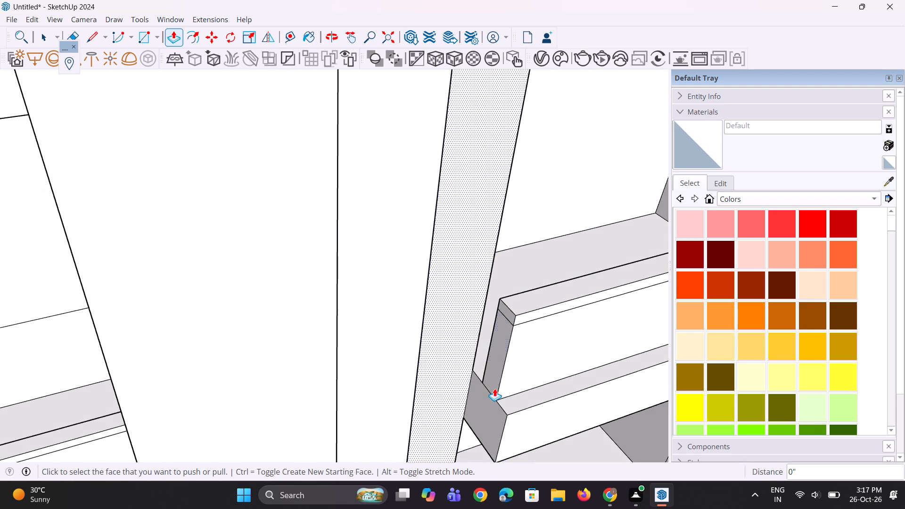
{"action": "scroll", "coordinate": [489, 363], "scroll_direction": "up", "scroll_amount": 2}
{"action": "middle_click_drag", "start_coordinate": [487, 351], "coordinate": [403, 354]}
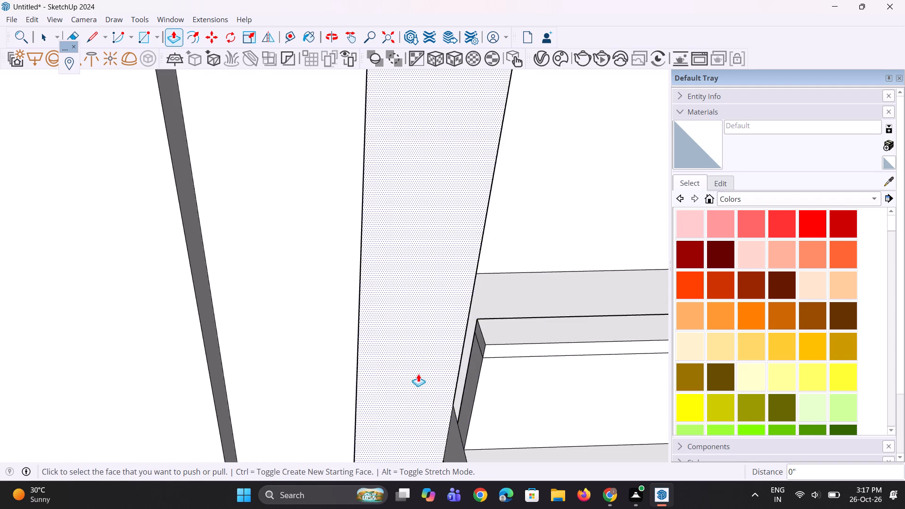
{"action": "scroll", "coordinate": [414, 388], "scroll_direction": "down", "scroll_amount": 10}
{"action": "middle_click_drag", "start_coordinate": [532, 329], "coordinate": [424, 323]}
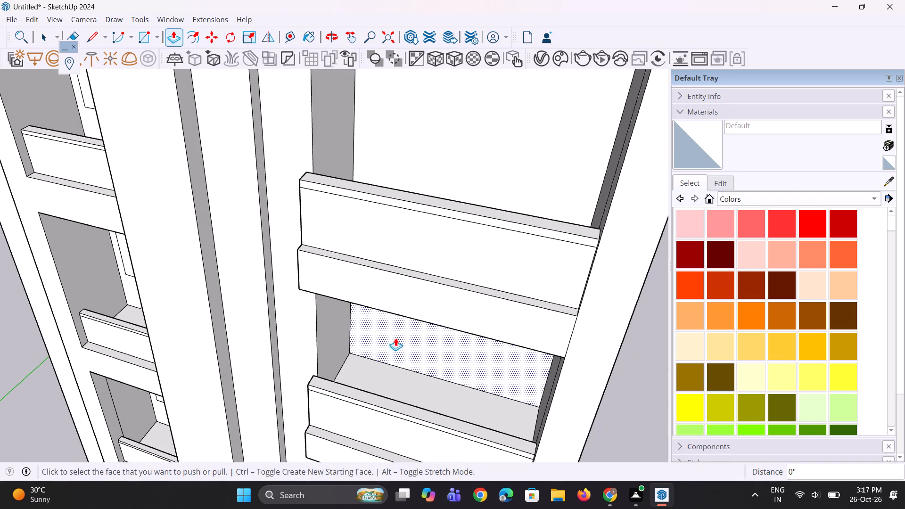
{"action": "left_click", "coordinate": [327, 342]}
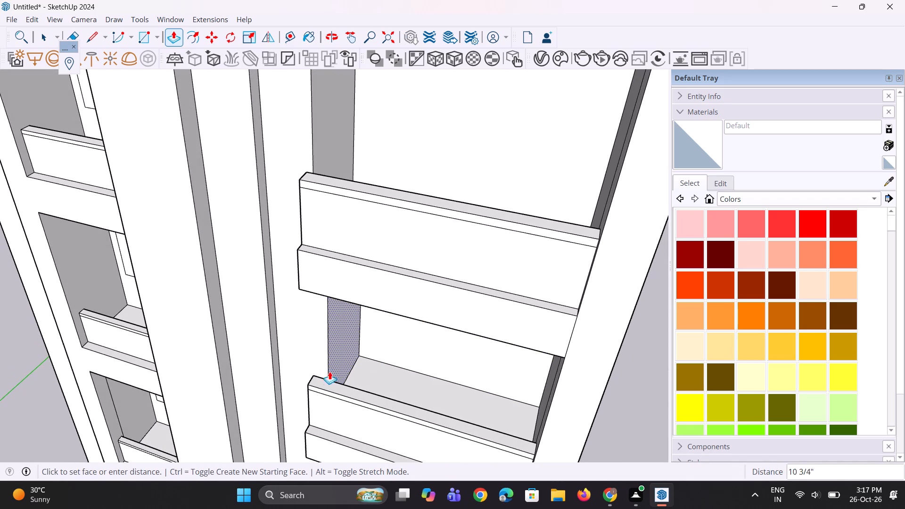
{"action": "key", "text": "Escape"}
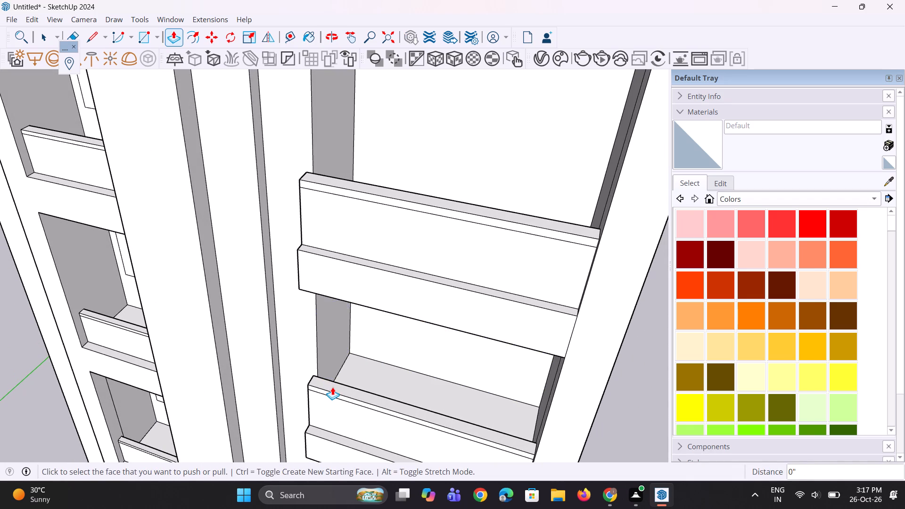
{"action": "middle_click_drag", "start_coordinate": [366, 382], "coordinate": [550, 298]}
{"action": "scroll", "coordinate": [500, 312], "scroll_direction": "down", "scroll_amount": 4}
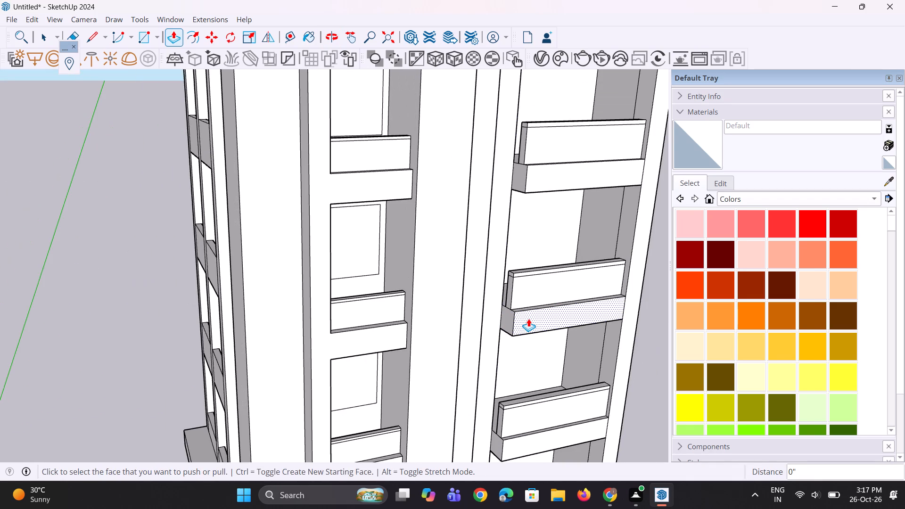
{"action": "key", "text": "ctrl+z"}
Examine the framed bay's balconies from several angles, especially the gap between the upper parapet's end and the side wall.
{"action": "middle_click_drag", "start_coordinate": [528, 319], "coordinate": [439, 271]}
{"action": "scroll", "coordinate": [410, 270], "scroll_direction": "down", "scroll_amount": 5}
{"action": "middle_click_drag", "start_coordinate": [502, 279], "coordinate": [489, 263]}
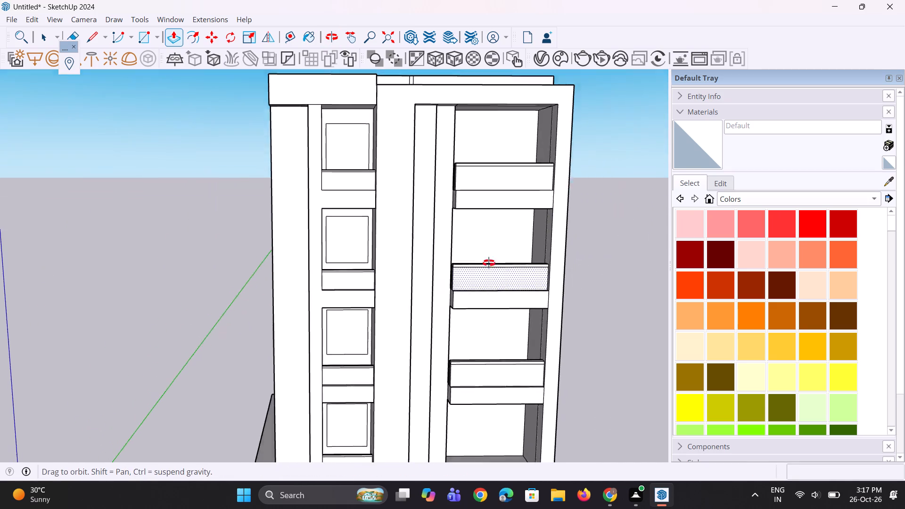
{"action": "middle_click_drag", "start_coordinate": [489, 263], "coordinate": [460, 224]}
{"action": "scroll", "coordinate": [475, 250], "scroll_direction": "down", "scroll_amount": 5}
{"action": "middle_click_drag", "start_coordinate": [500, 266], "coordinate": [644, 313]}
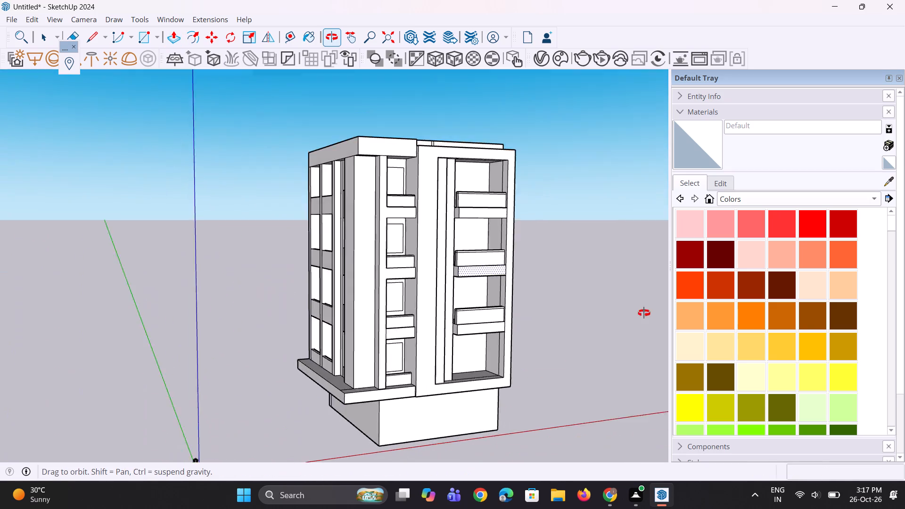
{"action": "middle_click_drag", "start_coordinate": [644, 313], "coordinate": [691, 280]}
{"action": "scroll", "coordinate": [357, 180], "scroll_direction": "up", "scroll_amount": 4}
{"action": "scroll", "coordinate": [457, 185], "scroll_direction": "up", "scroll_amount": 3}
{"action": "scroll", "coordinate": [492, 204], "scroll_direction": "up", "scroll_amount": 7}
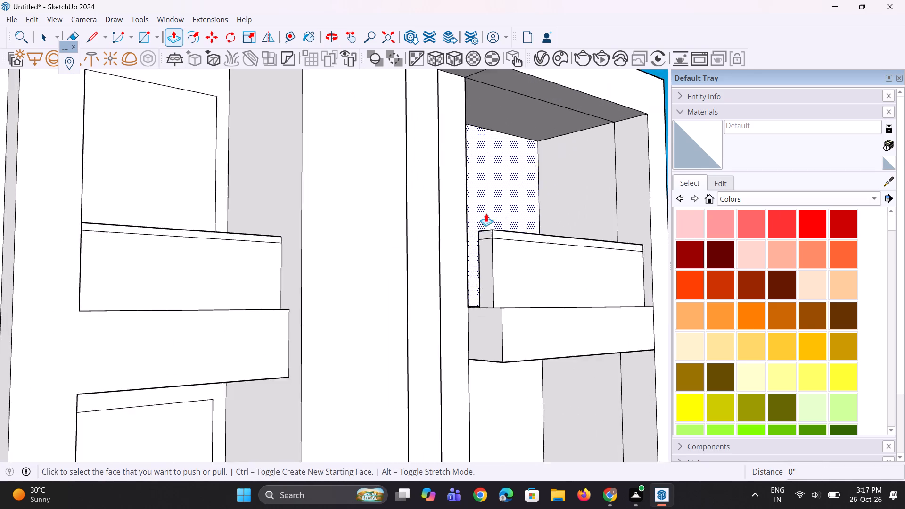
{"action": "scroll", "coordinate": [486, 213], "scroll_direction": "up", "scroll_amount": 5}
{"action": "middle_click_drag", "start_coordinate": [507, 264], "coordinate": [535, 344]}
{"action": "scroll", "coordinate": [483, 275], "scroll_direction": "up", "scroll_amount": 7}
{"action": "middle_click_drag", "start_coordinate": [456, 304], "coordinate": [508, 331]}
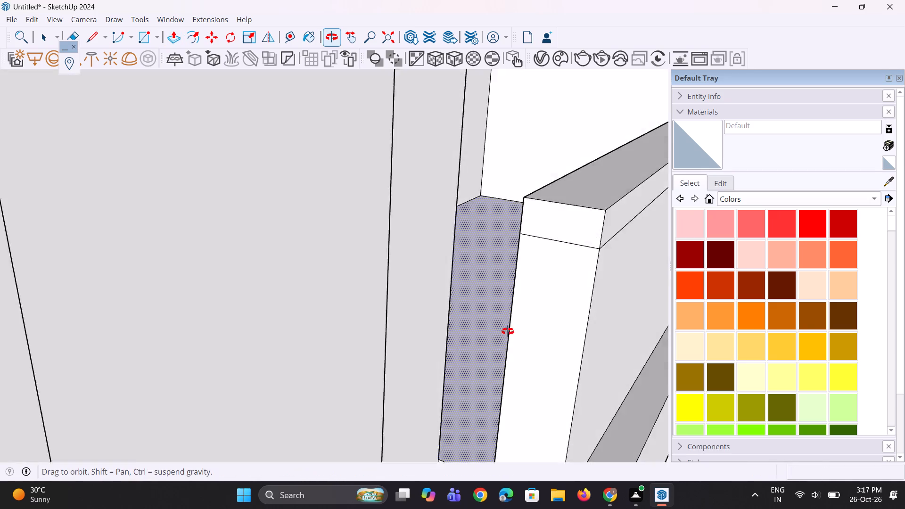
{"action": "middle_click_drag", "start_coordinate": [508, 331], "coordinate": [469, 474]}
{"action": "scroll", "coordinate": [434, 312], "scroll_direction": "down", "scroll_amount": 5}
{"action": "middle_click_drag", "start_coordinate": [546, 285], "coordinate": [486, 263]}
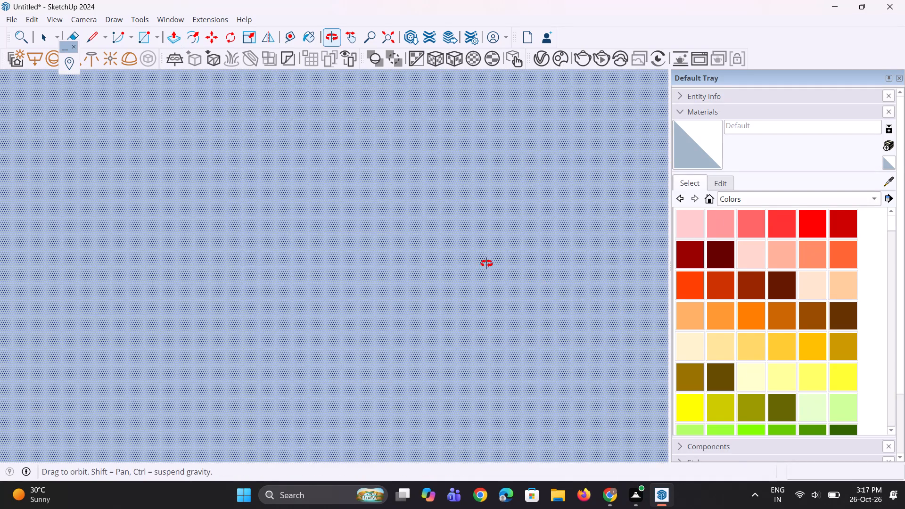
{"action": "middle_click_drag", "start_coordinate": [486, 263], "coordinate": [265, 197]}
{"action": "scroll", "coordinate": [312, 166], "scroll_direction": "down", "scroll_amount": 5}
{"action": "left_click", "coordinate": [384, 35]}
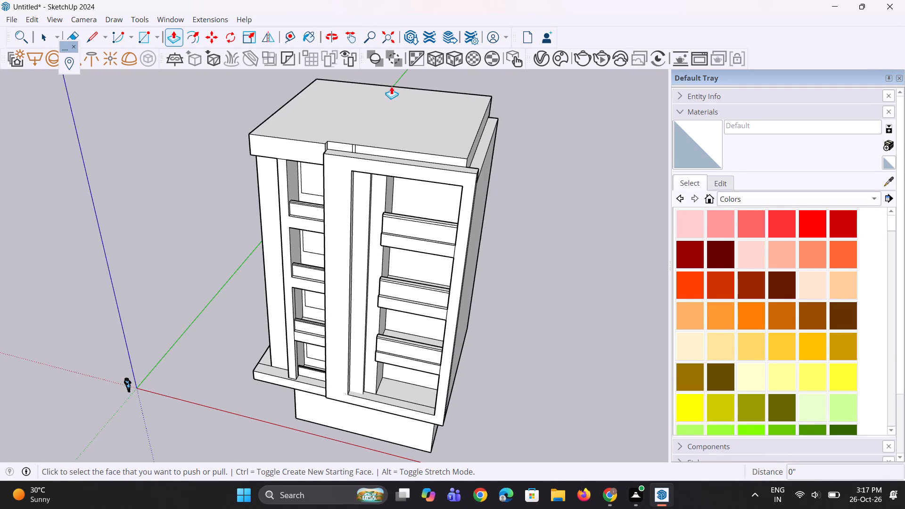
Extrude the inner face of the upper slab's parapet 11 1/8" inward, toward the recess's back wall.
{"action": "scroll", "coordinate": [359, 314], "scroll_direction": "up", "scroll_amount": 3}
{"action": "scroll", "coordinate": [463, 138], "scroll_direction": "up", "scroll_amount": 1}
{"action": "middle_click_drag", "start_coordinate": [458, 149], "coordinate": [452, 345]}
{"action": "scroll", "coordinate": [339, 398], "scroll_direction": "up", "scroll_amount": 5}
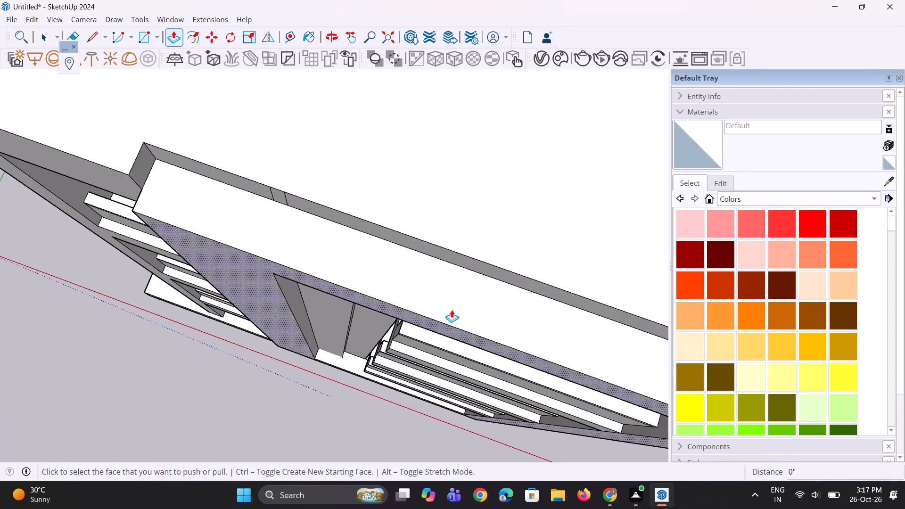
{"action": "scroll", "coordinate": [452, 296], "scroll_direction": "up", "scroll_amount": 9}
{"action": "middle_click_drag", "start_coordinate": [405, 384], "coordinate": [441, 365]}
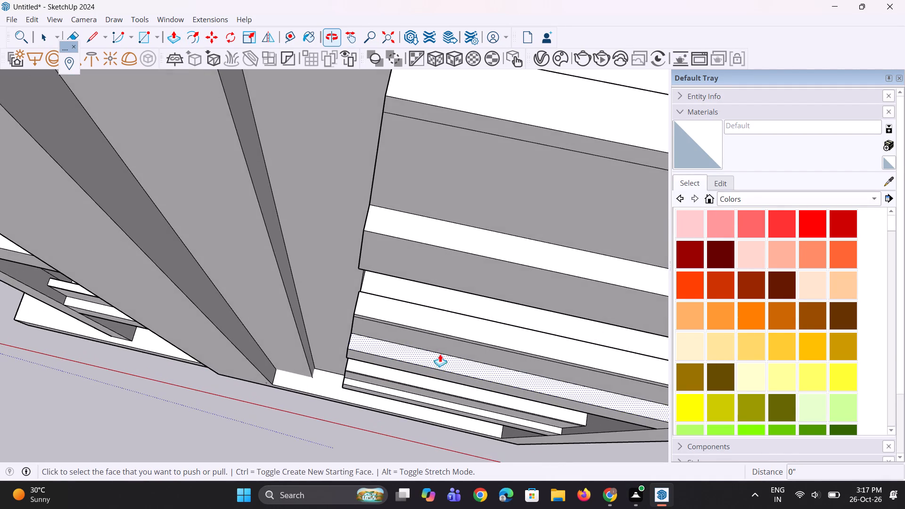
{"action": "scroll", "coordinate": [486, 226], "scroll_direction": "up", "scroll_amount": 3}
{"action": "middle_click_drag", "start_coordinate": [488, 241], "coordinate": [456, 372]}
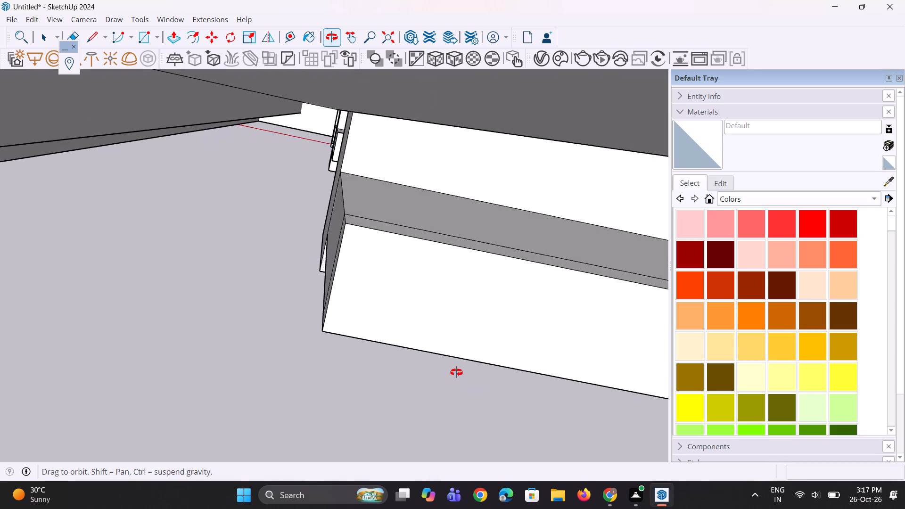
{"action": "middle_click_drag", "start_coordinate": [456, 372], "coordinate": [451, 364]}
{"action": "left_click", "coordinate": [443, 197]}
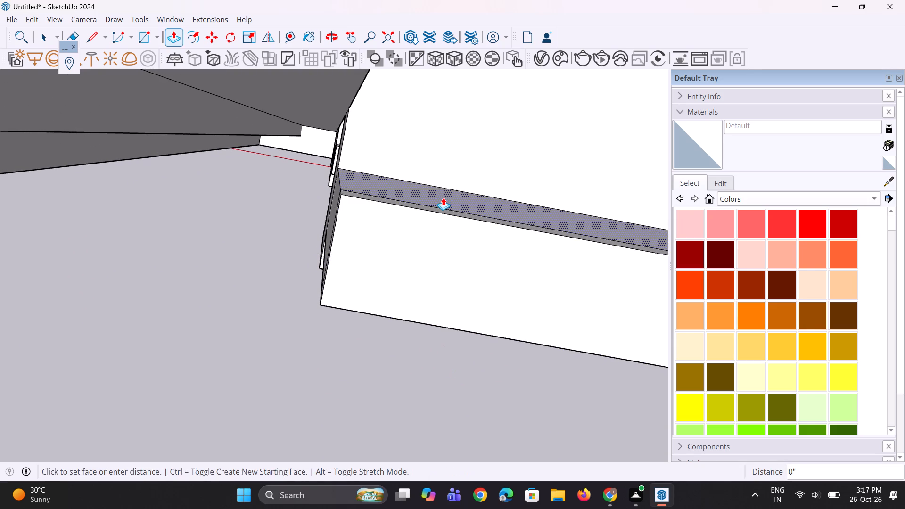
{"action": "left_click", "coordinate": [362, 85]}
Repeat the 11 1/8" inward extrusion on the inner face of the upper parapet's capping strip.
{"action": "middle_click_drag", "start_coordinate": [389, 222], "coordinate": [452, 72]}
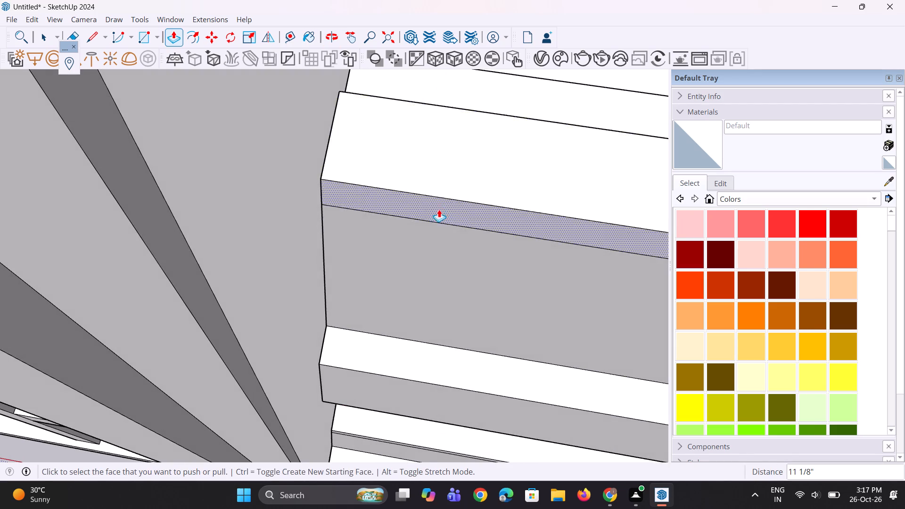
{"action": "scroll", "coordinate": [439, 216], "scroll_direction": "down", "scroll_amount": 5}
{"action": "middle_click_drag", "start_coordinate": [447, 185], "coordinate": [438, 311]}
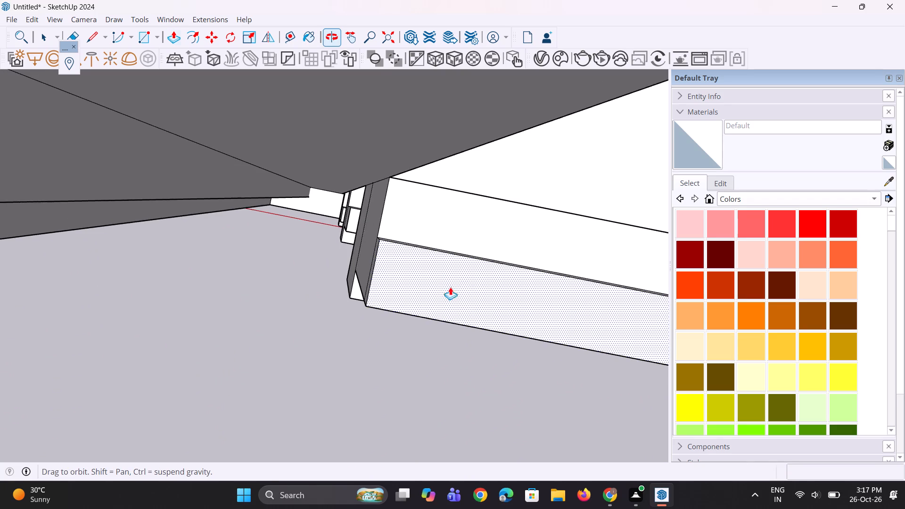
{"action": "scroll", "coordinate": [468, 269], "scroll_direction": "up", "scroll_amount": 2}
{"action": "scroll", "coordinate": [515, 256], "scroll_direction": "up", "scroll_amount": 7}
{"action": "middle_click_drag", "start_coordinate": [507, 258], "coordinate": [493, 296]}
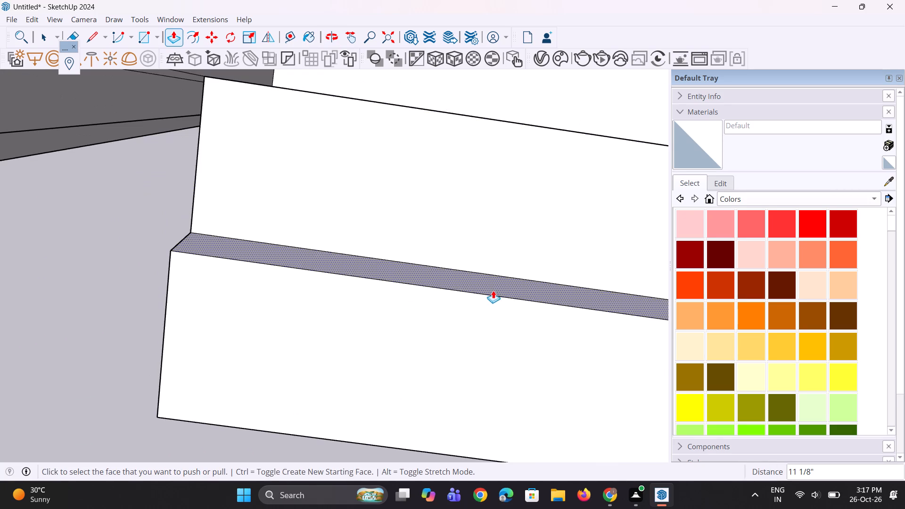
{"action": "double_click", "coordinate": [494, 286]}
Push the upper parapet's front face back from the slab edge and repeat the same offset on its capping strip's front.
{"action": "middle_click_drag", "start_coordinate": [403, 308], "coordinate": [469, 132]}
{"action": "scroll", "coordinate": [406, 197], "scroll_direction": "down", "scroll_amount": 4}
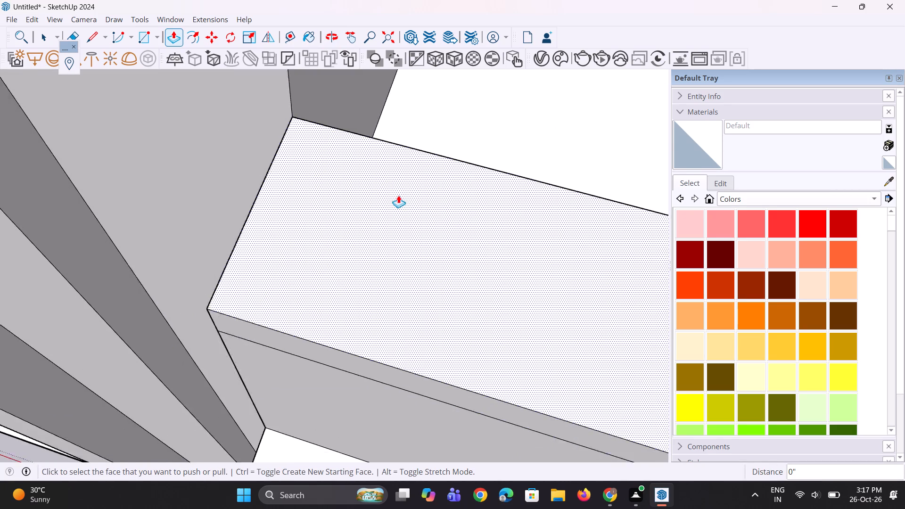
{"action": "scroll", "coordinate": [398, 195], "scroll_direction": "down", "scroll_amount": 20}
{"action": "scroll", "coordinate": [398, 195], "scroll_direction": "down", "scroll_amount": 1}
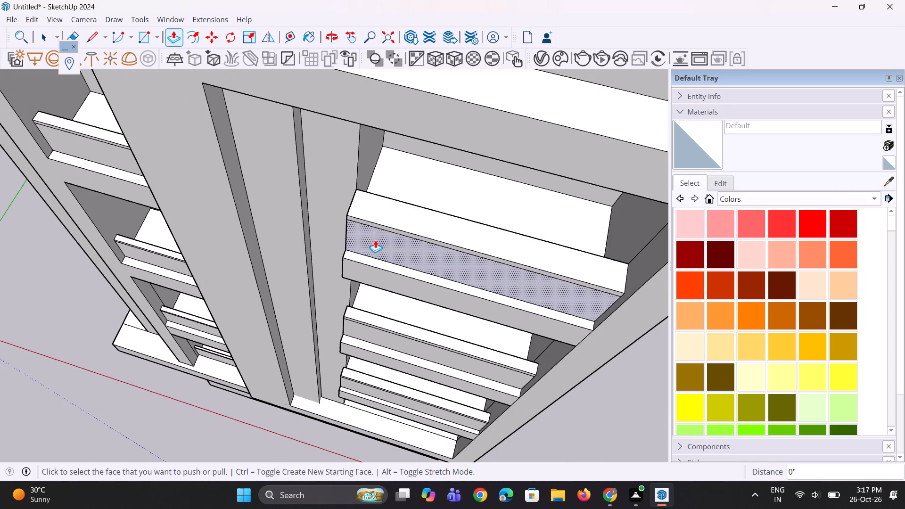
{"action": "middle_click_drag", "start_coordinate": [362, 250], "coordinate": [436, 209]}
{"action": "scroll", "coordinate": [407, 203], "scroll_direction": "up", "scroll_amount": 2}
{"action": "left_click", "coordinate": [409, 197]}
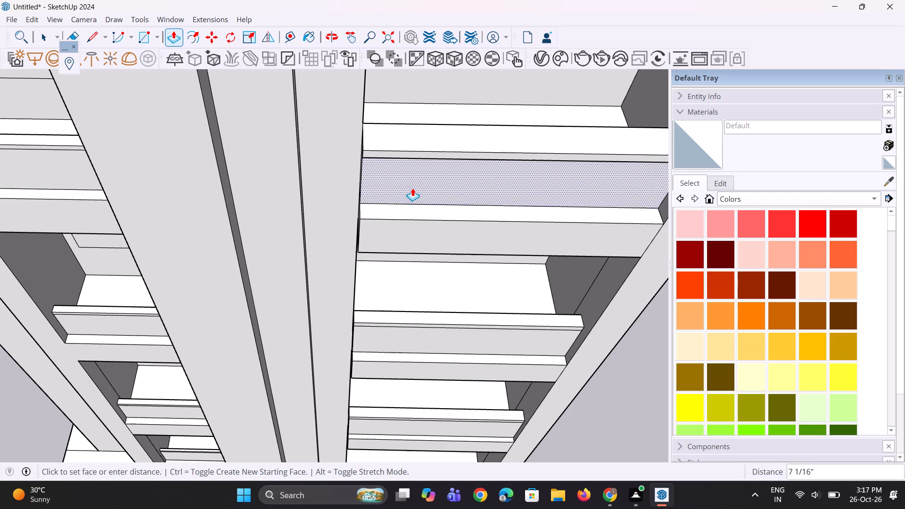
{"action": "left_click", "coordinate": [416, 177]}
{"action": "double_click", "coordinate": [412, 155]}
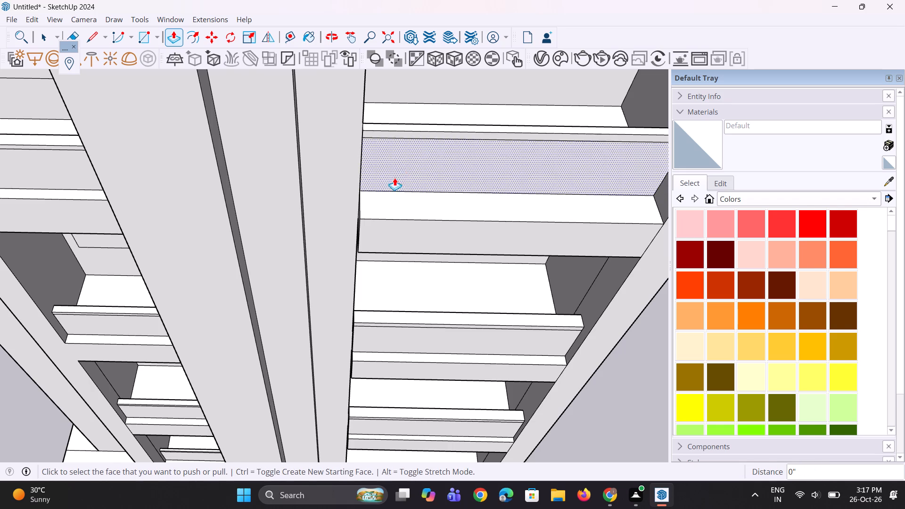
{"action": "middle_click_drag", "start_coordinate": [395, 178], "coordinate": [416, 127]}
{"action": "scroll", "coordinate": [408, 168], "scroll_direction": "down", "scroll_amount": 1}
{"action": "scroll", "coordinate": [366, 243], "scroll_direction": "down", "scroll_amount": 10}
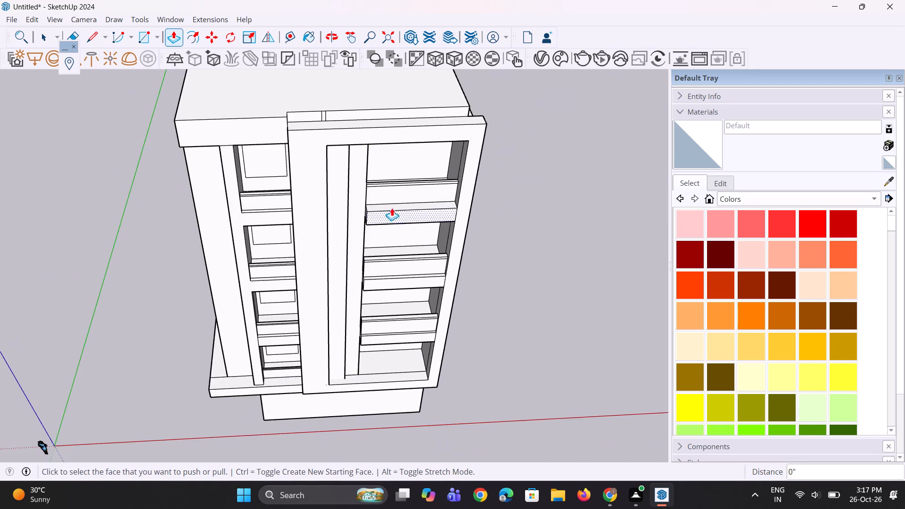
Undo the last four extrusions on the upper balcony's parapet and capping strip, covering both the inner and front faces.
{"action": "middle_click_drag", "start_coordinate": [395, 208], "coordinate": [428, 211]}
{"action": "scroll", "coordinate": [426, 212], "scroll_direction": "up", "scroll_amount": 1}
{"action": "scroll", "coordinate": [370, 214], "scroll_direction": "up", "scroll_amount": 5}
{"action": "scroll", "coordinate": [394, 184], "scroll_direction": "up", "scroll_amount": 6}
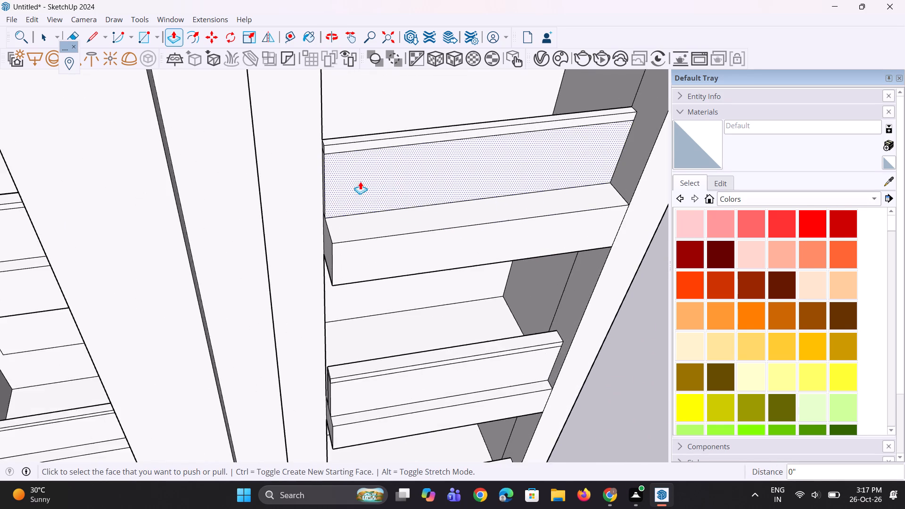
{"action": "scroll", "coordinate": [353, 180], "scroll_direction": "up", "scroll_amount": 4}
{"action": "middle_click_drag", "start_coordinate": [351, 182], "coordinate": [392, 213]}
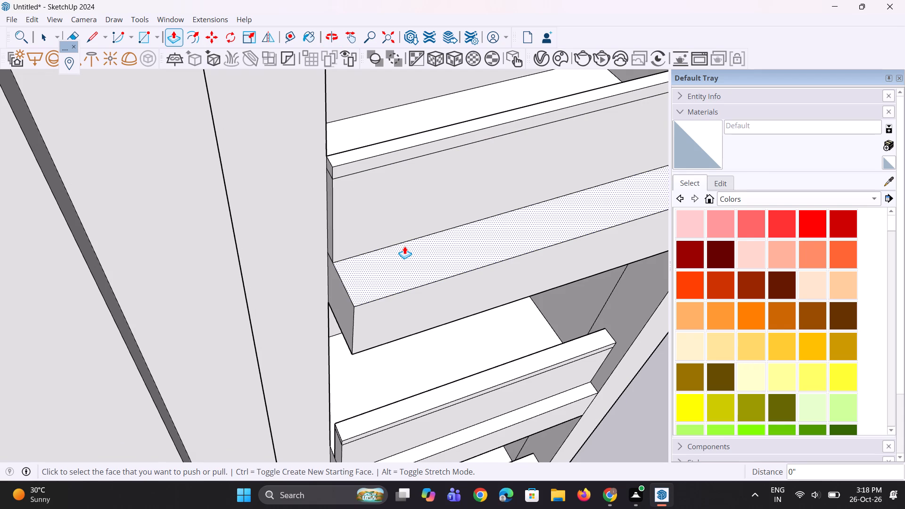
{"action": "key", "text": "ctrl+z"}
{"action": "key", "text": "ctrl+z"}
{"action": "key", "text": "ctrl+z"}
{"action": "key", "text": "ctrl+z"}
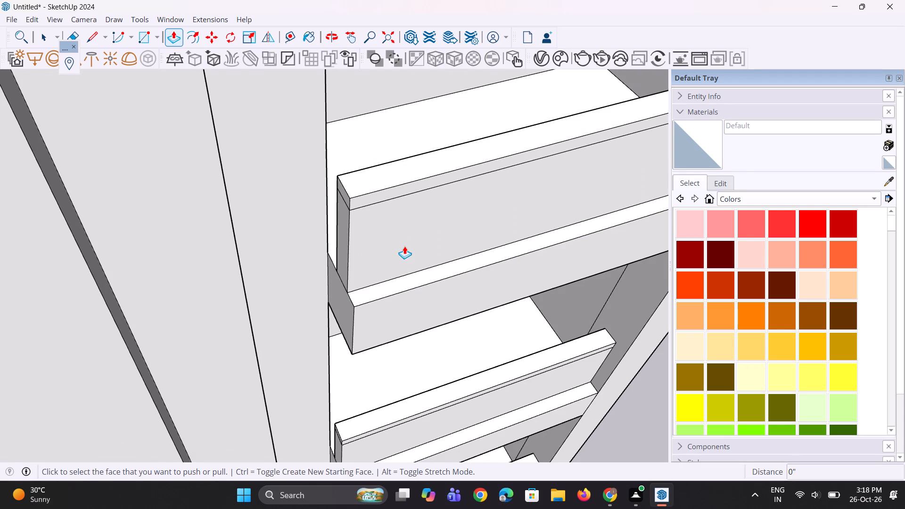
Examine the framed bay's stacked balconies and their parapet ends from several angles.
{"action": "scroll", "coordinate": [388, 272], "scroll_direction": "down", "scroll_amount": 8}
{"action": "scroll", "coordinate": [345, 278], "scroll_direction": "up", "scroll_amount": 1}
{"action": "middle_click_drag", "start_coordinate": [346, 276], "coordinate": [452, 221]}
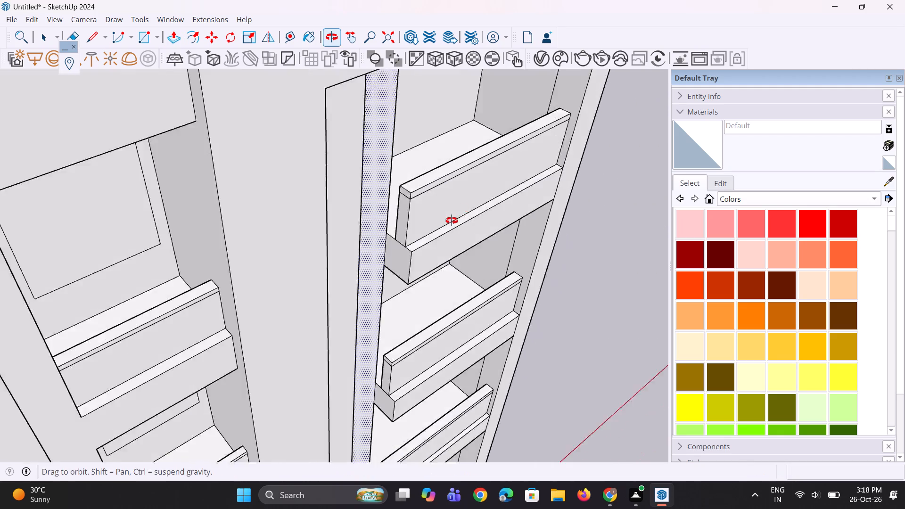
{"action": "middle_click_drag", "start_coordinate": [452, 221], "coordinate": [367, 204]}
{"action": "scroll", "coordinate": [360, 213], "scroll_direction": "down", "scroll_amount": 10}
{"action": "scroll", "coordinate": [412, 288], "scroll_direction": "up", "scroll_amount": 1}
{"action": "middle_click_drag", "start_coordinate": [410, 287], "coordinate": [362, 213]}
{"action": "scroll", "coordinate": [353, 205], "scroll_direction": "down", "scroll_amount": 5}
{"action": "middle_click_drag", "start_coordinate": [359, 280], "coordinate": [313, 268]}
Copy the front edge of the framed bay's lowest recess floor about 6 11/16" forward onto the frame's bottom ledge.
{"action": "scroll", "coordinate": [357, 368], "scroll_direction": "up", "scroll_amount": 3}
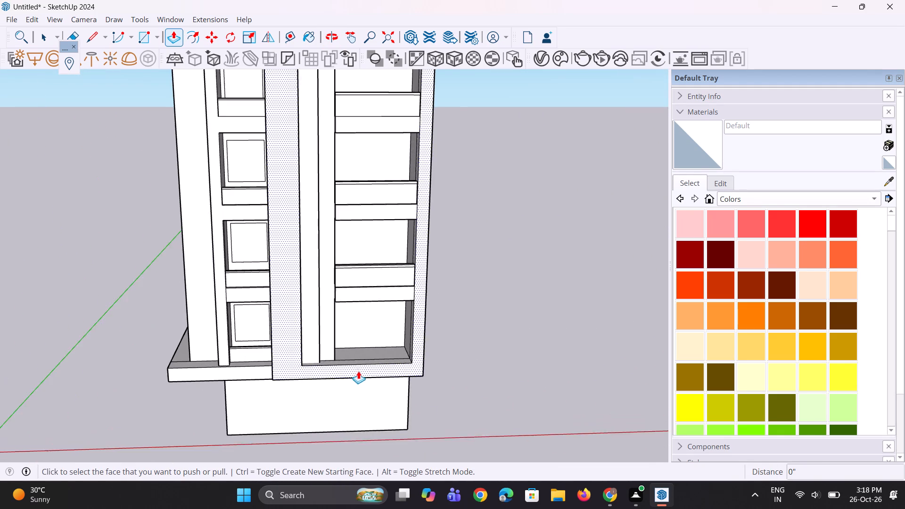
{"action": "scroll", "coordinate": [360, 373], "scroll_direction": "up", "scroll_amount": 3}
{"action": "middle_click_drag", "start_coordinate": [362, 377], "coordinate": [374, 409]}
{"action": "scroll", "coordinate": [369, 345], "scroll_direction": "up", "scroll_amount": 3}
{"action": "key", "text": "space"}
{"action": "scroll", "coordinate": [359, 361], "scroll_direction": "up", "scroll_amount": 2}
{"action": "key", "text": "space"}
{"action": "middle_click_drag", "start_coordinate": [346, 394], "coordinate": [346, 401]}
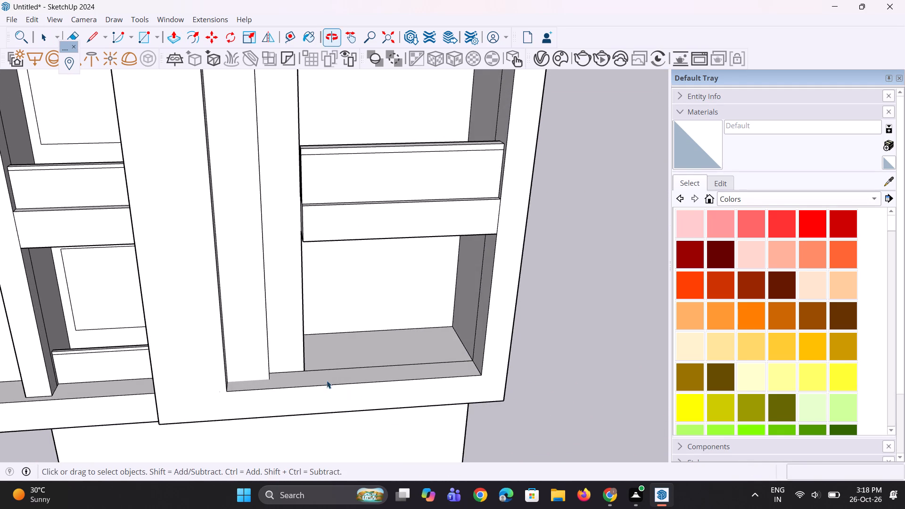
{"action": "scroll", "coordinate": [323, 369], "scroll_direction": "up", "scroll_amount": 1}
{"action": "left_click", "coordinate": [322, 373]}
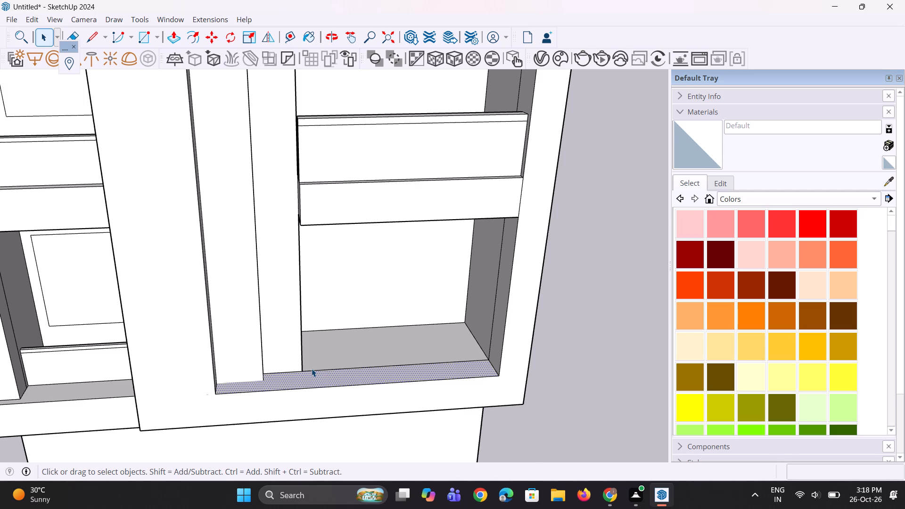
{"action": "scroll", "coordinate": [312, 369], "scroll_direction": "up", "scroll_amount": 3}
{"action": "left_click", "coordinate": [309, 369]}
{"action": "middle_click_drag", "start_coordinate": [308, 382], "coordinate": [312, 414]}
{"action": "scroll", "coordinate": [339, 459], "scroll_direction": "up", "scroll_amount": 1}
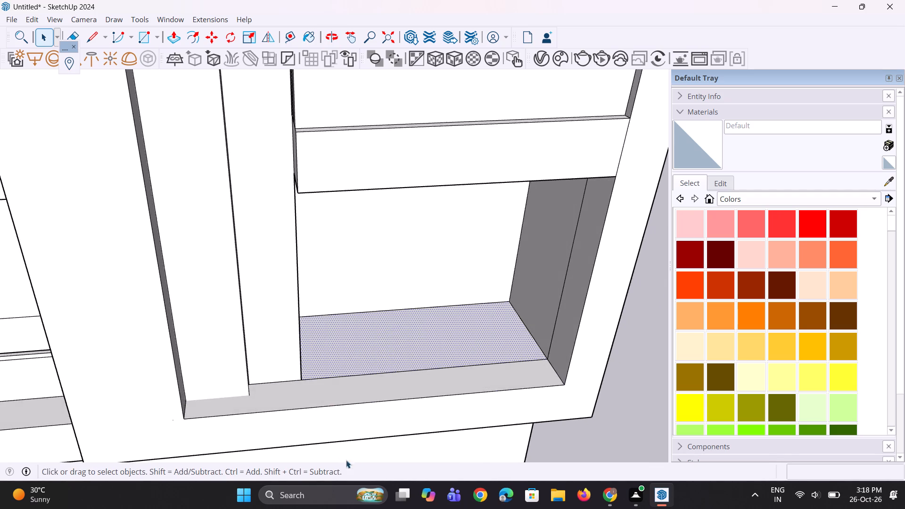
{"action": "scroll", "coordinate": [339, 441], "scroll_direction": "up", "scroll_amount": 5}
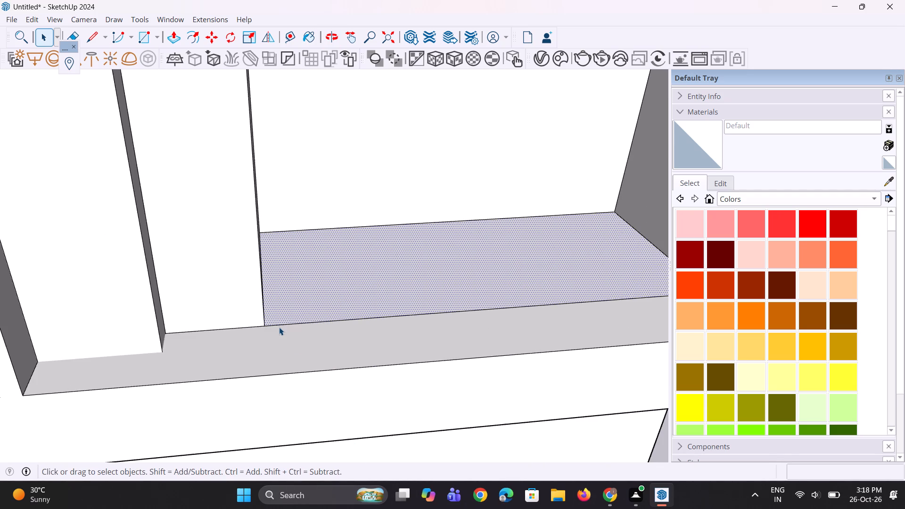
{"action": "left_click", "coordinate": [279, 327]}
{"action": "scroll", "coordinate": [281, 322], "scroll_direction": "up", "scroll_amount": 1}
{"action": "middle_click_drag", "start_coordinate": [285, 326], "coordinate": [243, 447]}
{"action": "scroll", "coordinate": [271, 351], "scroll_direction": "up", "scroll_amount": 2}
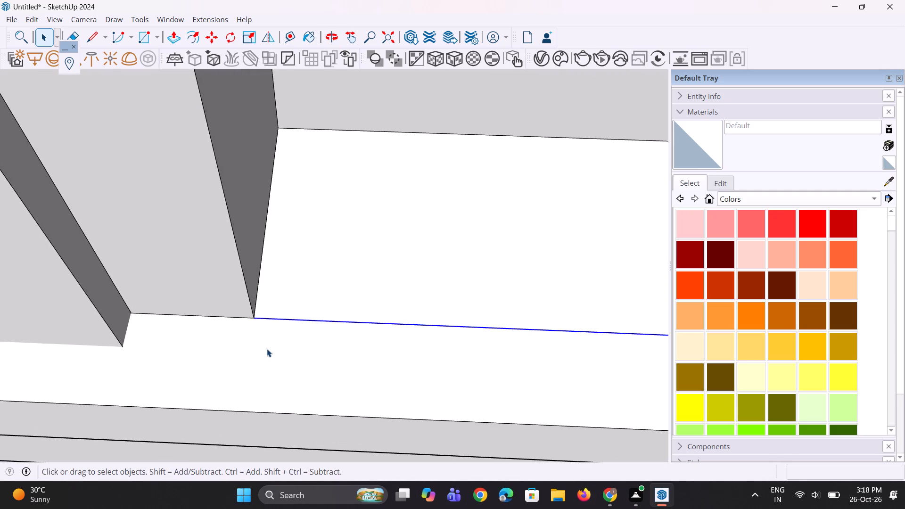
{"action": "key", "text": "m"}
{"action": "scroll", "coordinate": [264, 345], "scroll_direction": "up", "scroll_amount": 2}
{"action": "scroll", "coordinate": [258, 333], "scroll_direction": "up", "scroll_amount": 1, "text": "ctrl"}
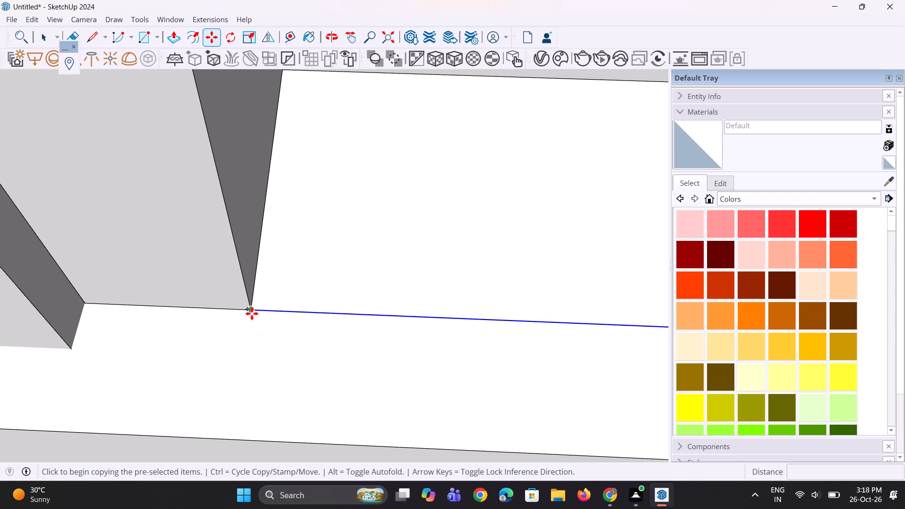
{"action": "left_click", "coordinate": [252, 313]}
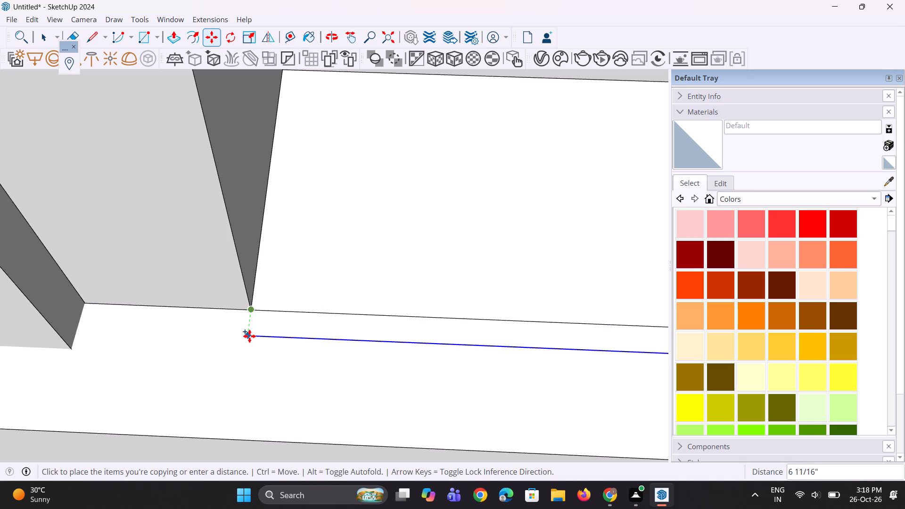
{"action": "left_click", "coordinate": [249, 336]}
Draw a 6 11/16" line joining the ends of the original and copied edges at the column corner, closing the strip.
{"action": "scroll", "coordinate": [266, 358], "scroll_direction": "up", "scroll_amount": 1}
{"action": "middle_click_drag", "start_coordinate": [275, 363], "coordinate": [287, 369]}
{"action": "key", "text": "l"}
{"action": "scroll", "coordinate": [275, 333], "scroll_direction": "up", "scroll_amount": 2}
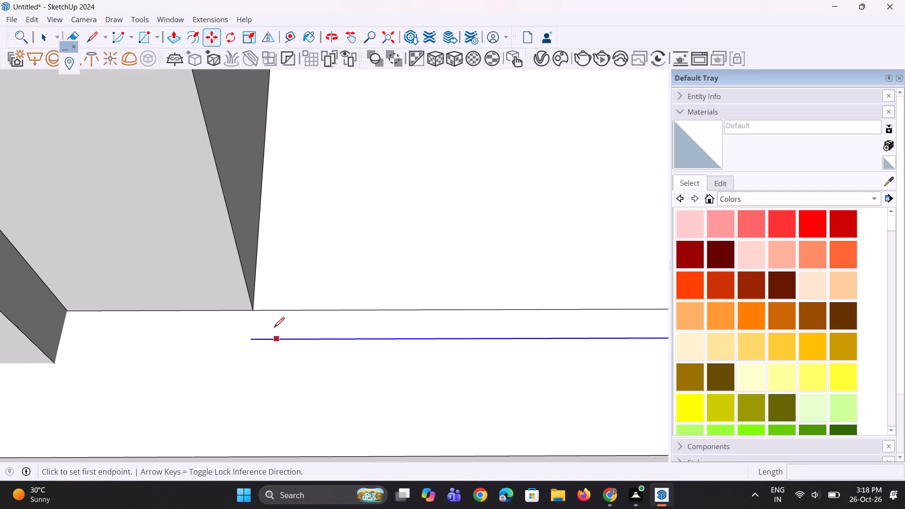
{"action": "scroll", "coordinate": [274, 328], "scroll_direction": "up", "scroll_amount": 1}
{"action": "left_click_drag", "start_coordinate": [244, 303], "coordinate": [246, 307]}
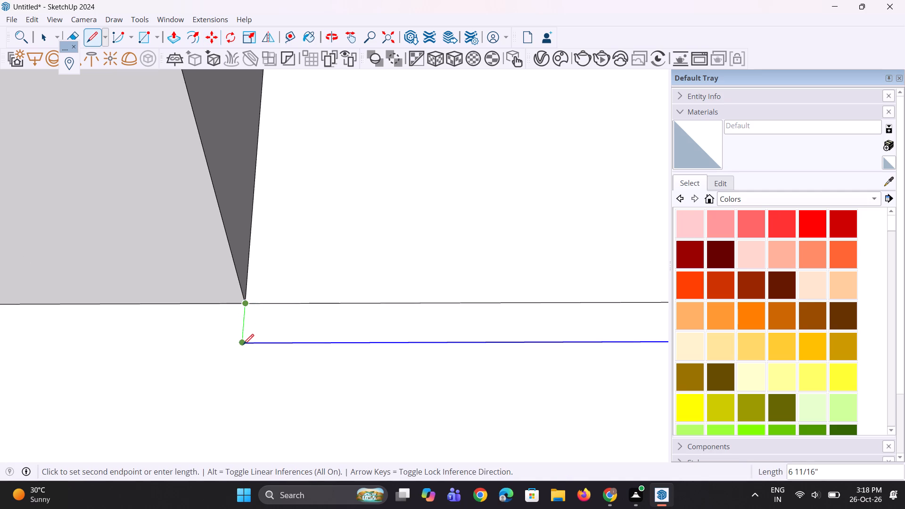
{"action": "left_click", "coordinate": [243, 345]}
{"action": "scroll", "coordinate": [244, 390], "scroll_direction": "down", "scroll_amount": 14}
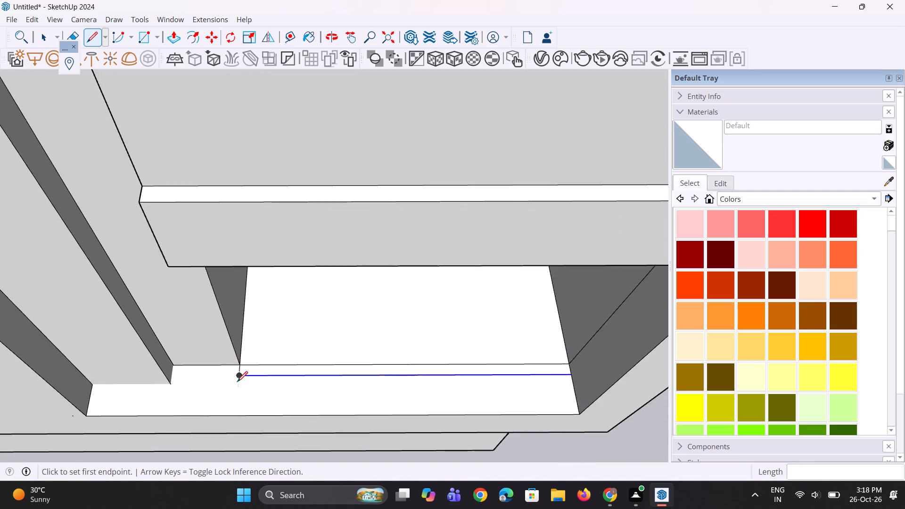
Extrude the narrow floor strip up 4' as the lowest opening's parapet, and pull its top face slightly higher.
{"action": "scroll", "coordinate": [237, 382], "scroll_direction": "down", "scroll_amount": 4}
{"action": "key", "text": "space"}
{"action": "key", "text": "space"}
{"action": "scroll", "coordinate": [444, 384], "scroll_direction": "up", "scroll_amount": 4}
{"action": "key", "text": "p"}
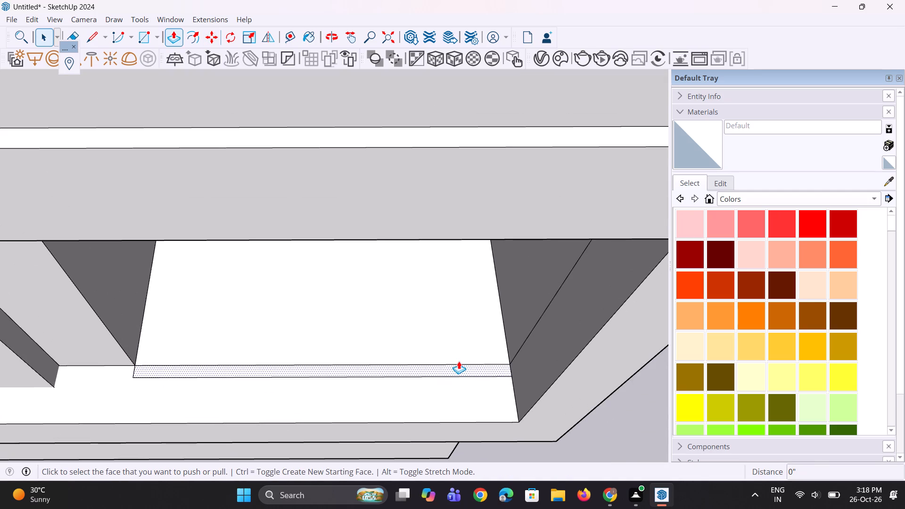
{"action": "left_click", "coordinate": [452, 368]}
{"action": "type", "text": "4'"}
{"action": "key", "text": "Return"}
{"action": "left_click", "coordinate": [455, 336]}
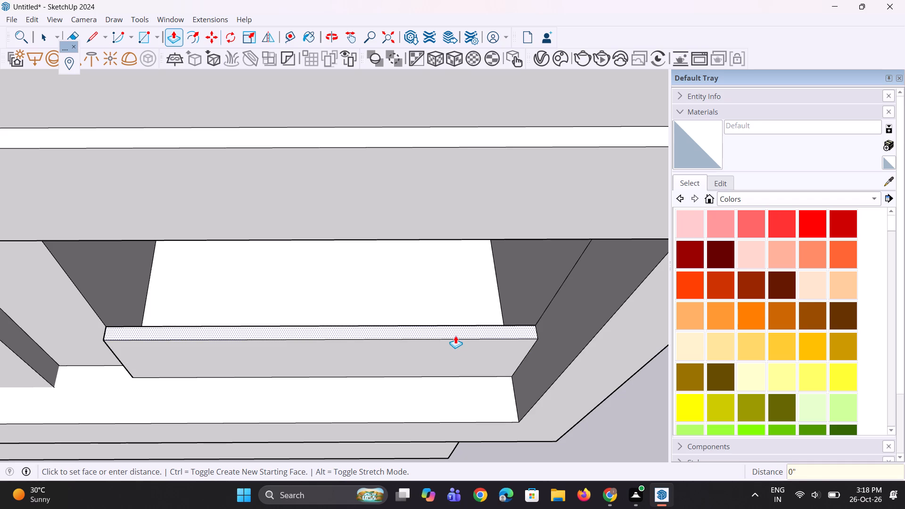
{"action": "left_click", "coordinate": [456, 330]}
Examine the lowest opening's new parapet alongside the other balconies in the framed bay and adjacent bay.
{"action": "middle_click_drag", "start_coordinate": [447, 378], "coordinate": [483, 242]}
{"action": "scroll", "coordinate": [490, 298], "scroll_direction": "down", "scroll_amount": 5}
{"action": "middle_click_drag", "start_coordinate": [475, 312], "coordinate": [473, 280]}
{"action": "scroll", "coordinate": [470, 358], "scroll_direction": "down", "scroll_amount": 7}
{"action": "middle_click_drag", "start_coordinate": [466, 317], "coordinate": [404, 283]}
{"action": "key", "text": "space"}
{"action": "key", "text": "space"}
{"action": "scroll", "coordinate": [265, 492], "scroll_direction": "down", "scroll_amount": 5}
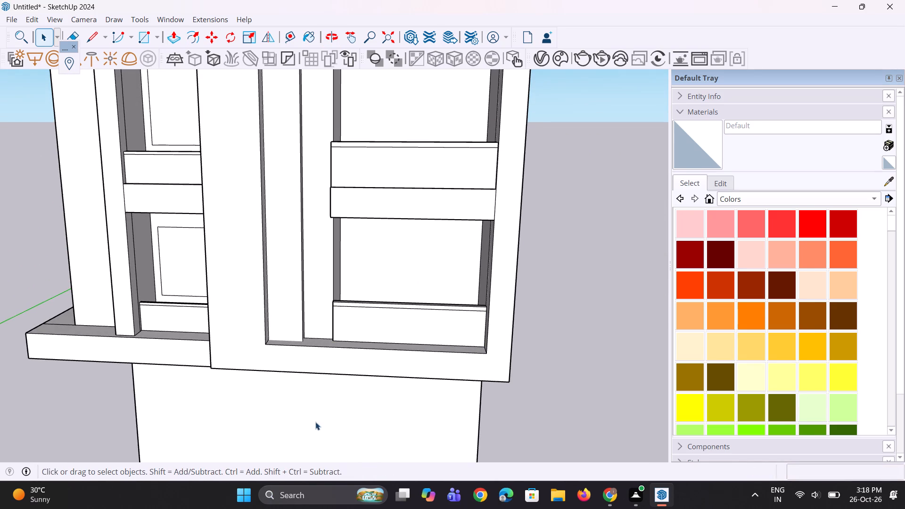
{"action": "scroll", "coordinate": [320, 397], "scroll_direction": "down", "scroll_amount": 4}
{"action": "middle_click_drag", "start_coordinate": [332, 388], "coordinate": [425, 378]}
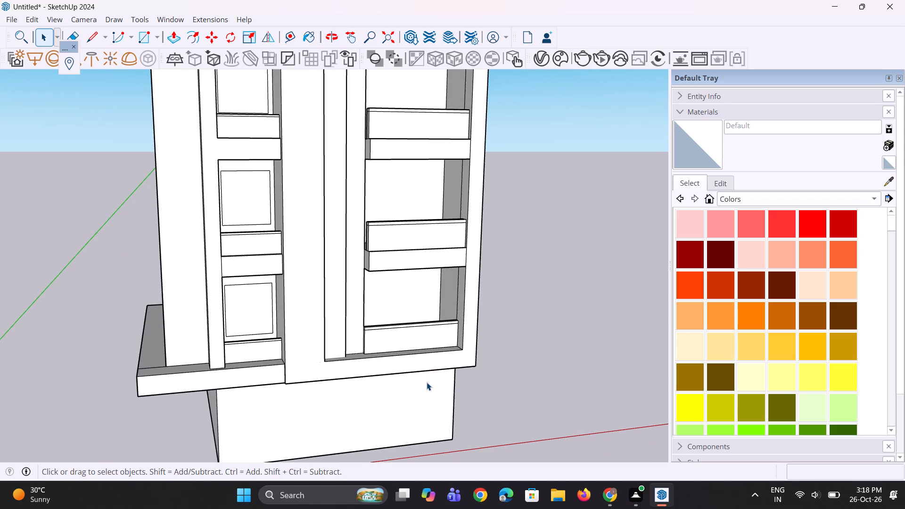
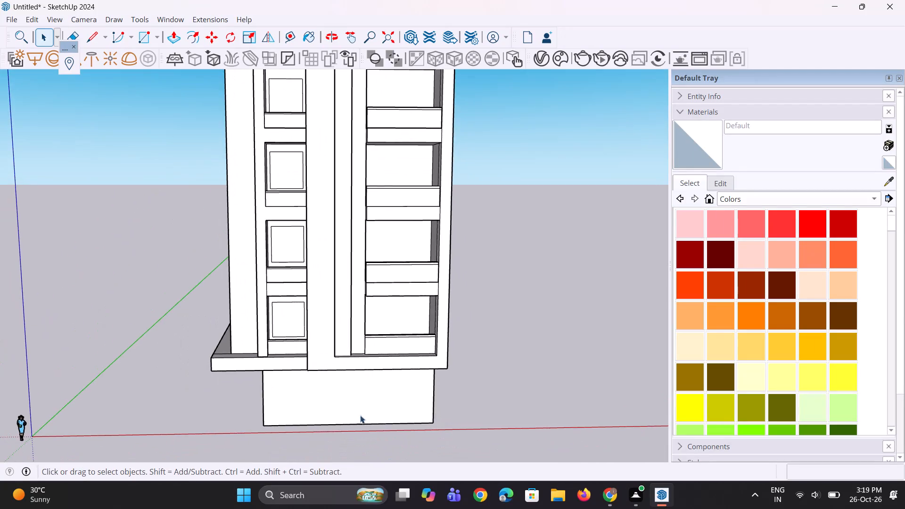
Erase the stray vertical edge near the corner of the base block and the short edge under the ledge above it.
{"action": "scroll", "coordinate": [367, 435], "scroll_direction": "down", "scroll_amount": 6}
{"action": "middle_click_drag", "start_coordinate": [358, 421], "coordinate": [449, 359]}
{"action": "scroll", "coordinate": [323, 410], "scroll_direction": "up", "scroll_amount": 8}
{"action": "middle_click_drag", "start_coordinate": [293, 406], "coordinate": [359, 404]}
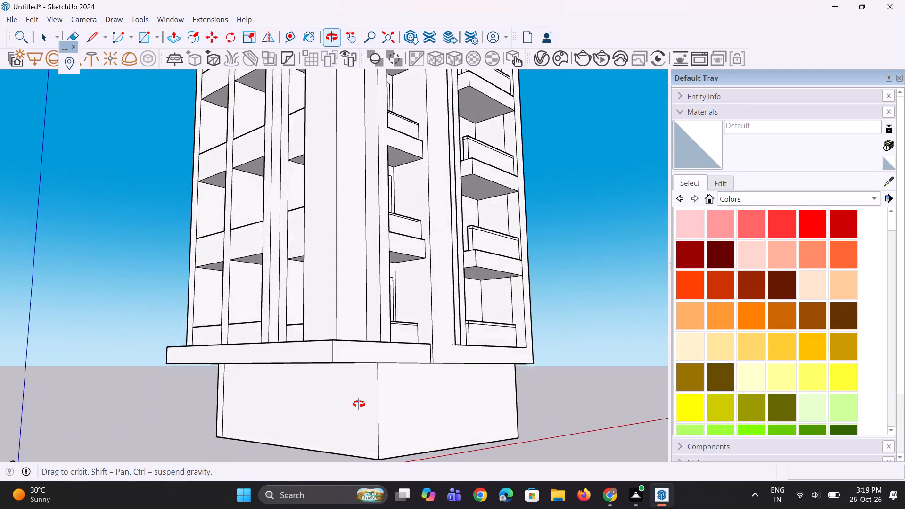
{"action": "middle_click_drag", "start_coordinate": [359, 404], "coordinate": [538, 352]}
{"action": "scroll", "coordinate": [542, 360], "scroll_direction": "up", "scroll_amount": 1}
{"action": "scroll", "coordinate": [179, 427], "scroll_direction": "up", "scroll_amount": 3}
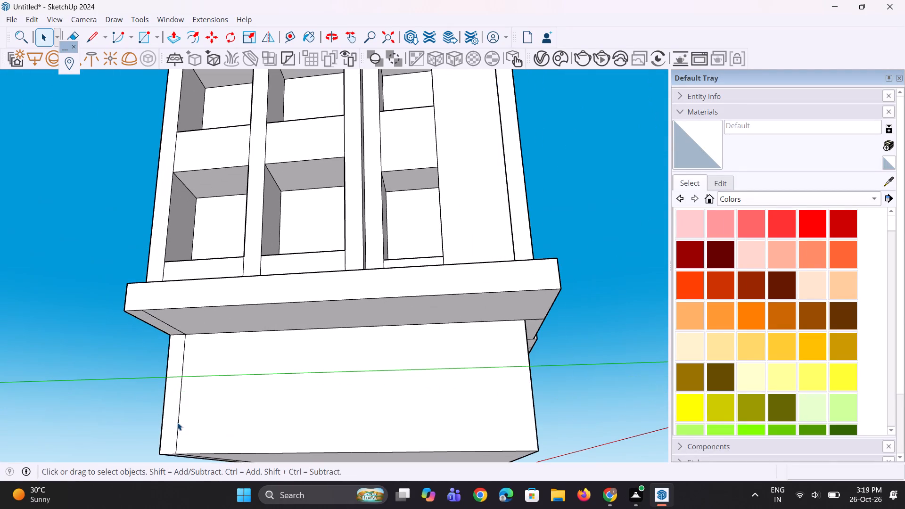
{"action": "key", "text": "e"}
{"action": "left_click", "coordinate": [184, 408]}
{"action": "left_click", "coordinate": [182, 401]}
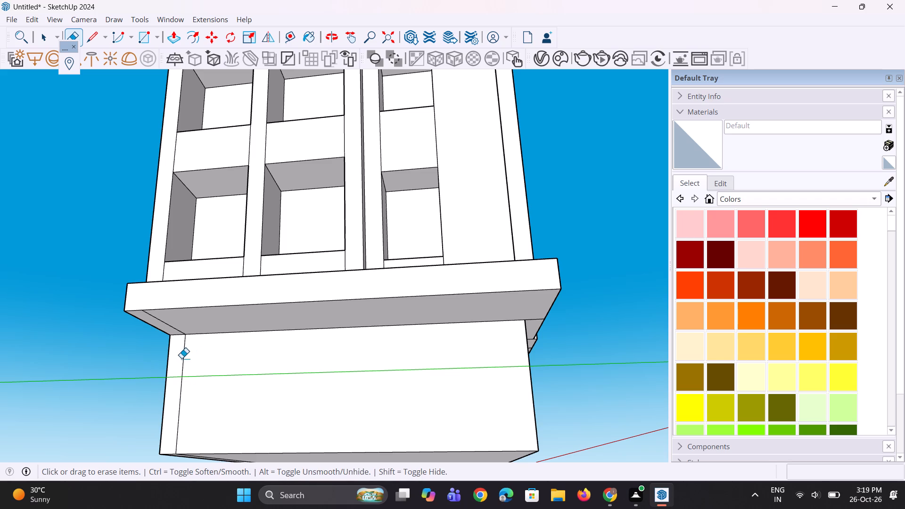
{"action": "left_click_drag", "start_coordinate": [177, 363], "coordinate": [184, 382]}
{"action": "scroll", "coordinate": [180, 326], "scroll_direction": "up", "scroll_amount": 3}
{"action": "left_click_drag", "start_coordinate": [180, 318], "coordinate": [165, 331]}
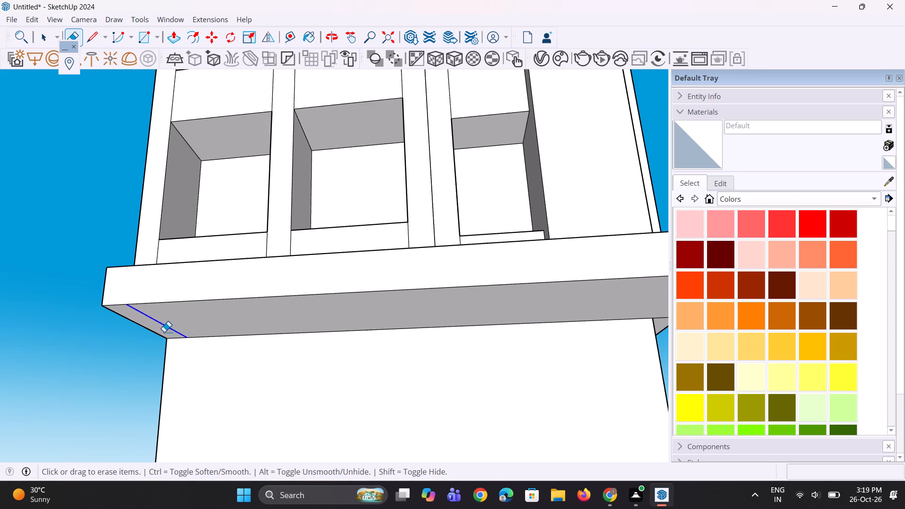
Paint the outer face of the top balcony parapet in the wide balcony column with Translucent Glass Blue from Glass and Mirrors.
{"action": "middle_click_drag", "start_coordinate": [191, 331], "coordinate": [222, 400]}
{"action": "scroll", "coordinate": [269, 361], "scroll_direction": "down", "scroll_amount": 5}
{"action": "middle_click_drag", "start_coordinate": [405, 379], "coordinate": [303, 386]}
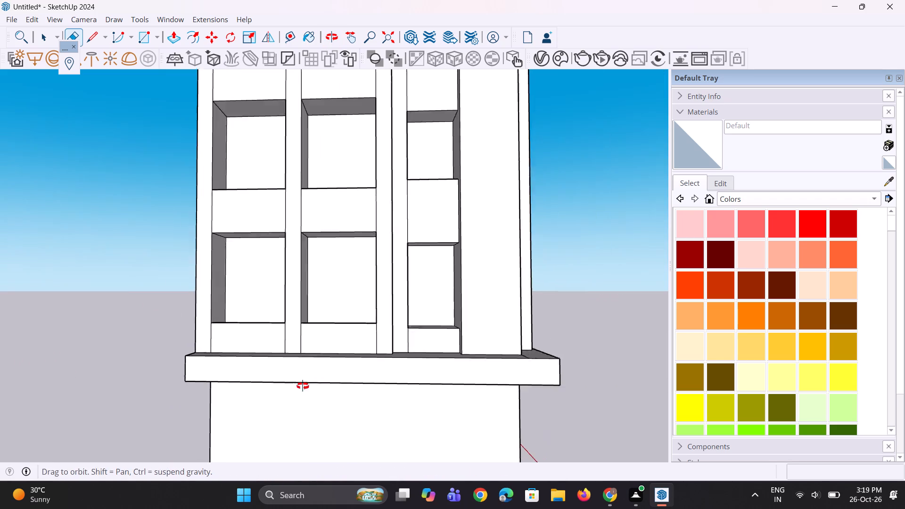
{"action": "middle_click_drag", "start_coordinate": [303, 386], "coordinate": [297, 384]}
{"action": "scroll", "coordinate": [347, 342], "scroll_direction": "down", "scroll_amount": 6}
{"action": "middle_click_drag", "start_coordinate": [331, 368], "coordinate": [235, 392]}
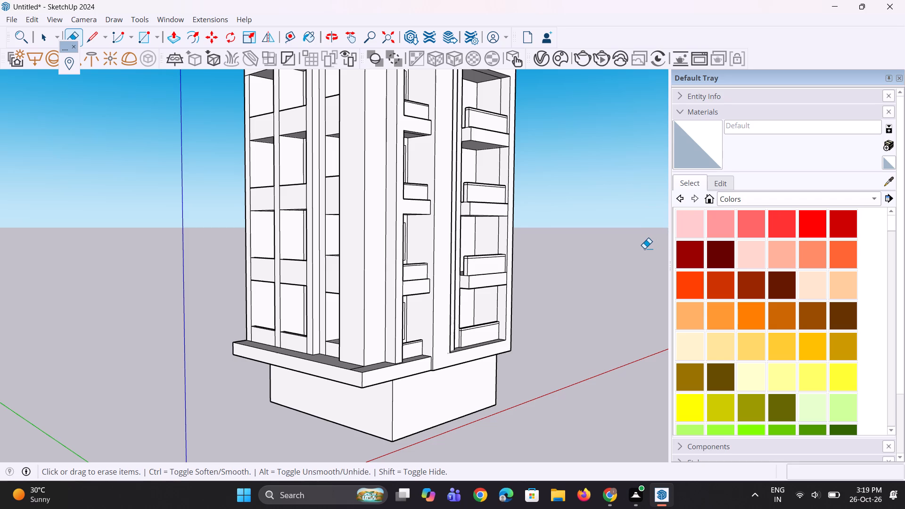
{"action": "scroll", "coordinate": [644, 248], "scroll_direction": "down", "scroll_amount": 2}
{"action": "middle_click_drag", "start_coordinate": [644, 246], "coordinate": [660, 268]}
{"action": "scroll", "coordinate": [691, 220], "scroll_direction": "up", "scroll_amount": 3}
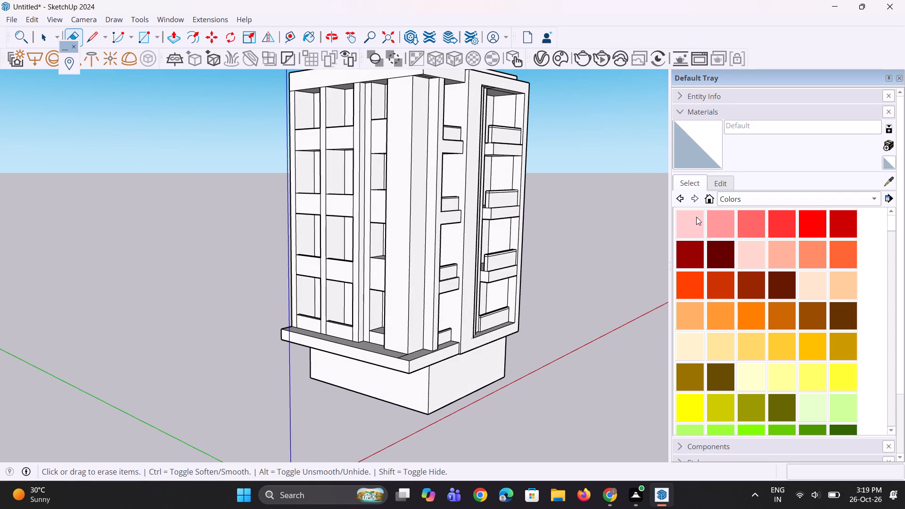
{"action": "scroll", "coordinate": [696, 217], "scroll_direction": "up", "scroll_amount": 2}
{"action": "left_click", "coordinate": [732, 201]}
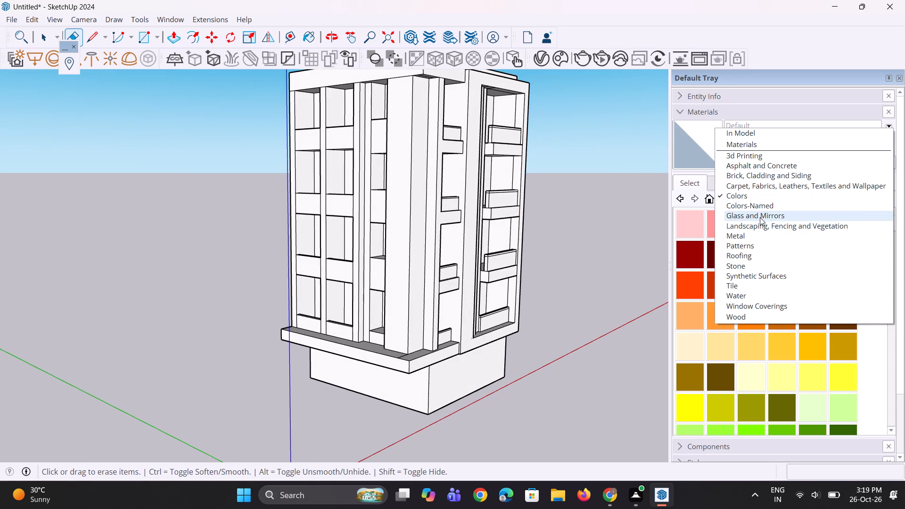
{"action": "left_click", "coordinate": [760, 214]}
{"action": "scroll", "coordinate": [786, 243], "scroll_direction": "up", "scroll_amount": 1}
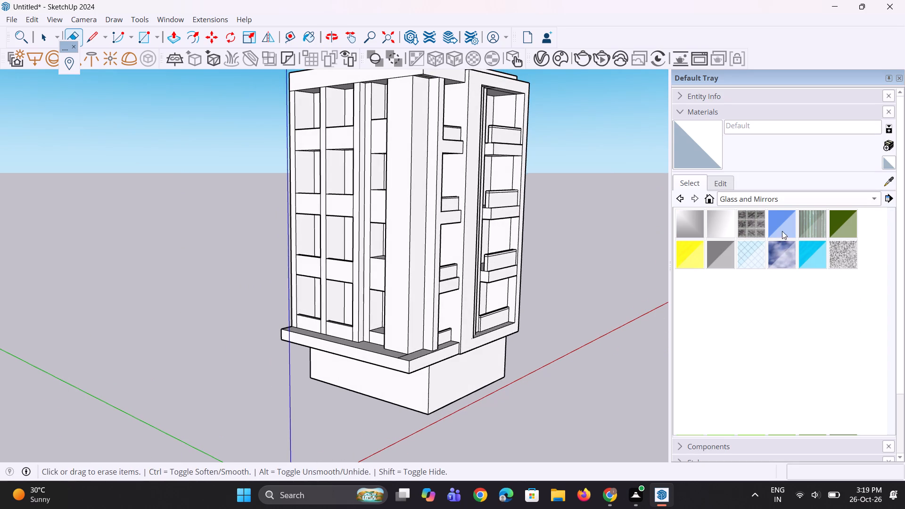
{"action": "left_click", "coordinate": [783, 235]}
{"action": "scroll", "coordinate": [527, 259], "scroll_direction": "up", "scroll_amount": 1}
{"action": "middle_click_drag", "start_coordinate": [520, 267], "coordinate": [491, 296]}
{"action": "scroll", "coordinate": [530, 148], "scroll_direction": "up", "scroll_amount": 6}
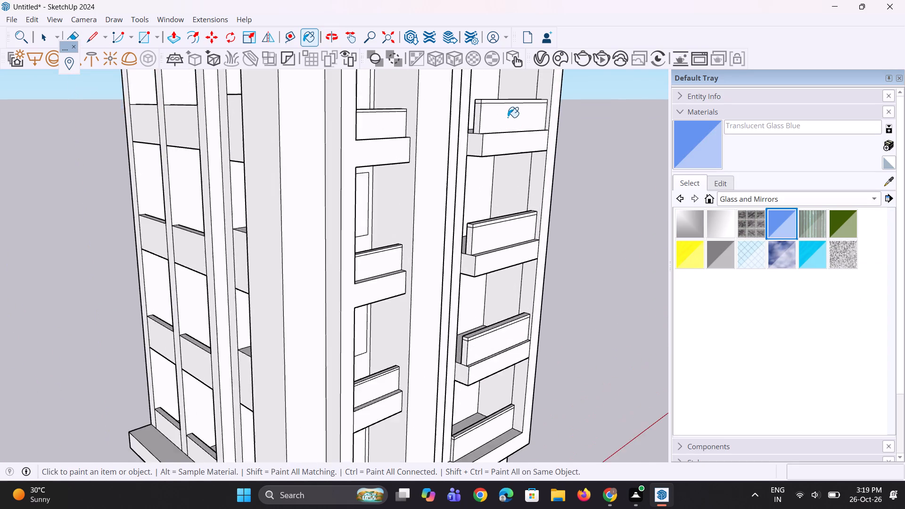
{"action": "left_click", "coordinate": [508, 117]}
Paint the inner face of the top balcony parapet with Translucent Glass Blue.
{"action": "middle_click_drag", "start_coordinate": [518, 156], "coordinate": [527, 199]}
{"action": "scroll", "coordinate": [529, 101], "scroll_direction": "up", "scroll_amount": 6}
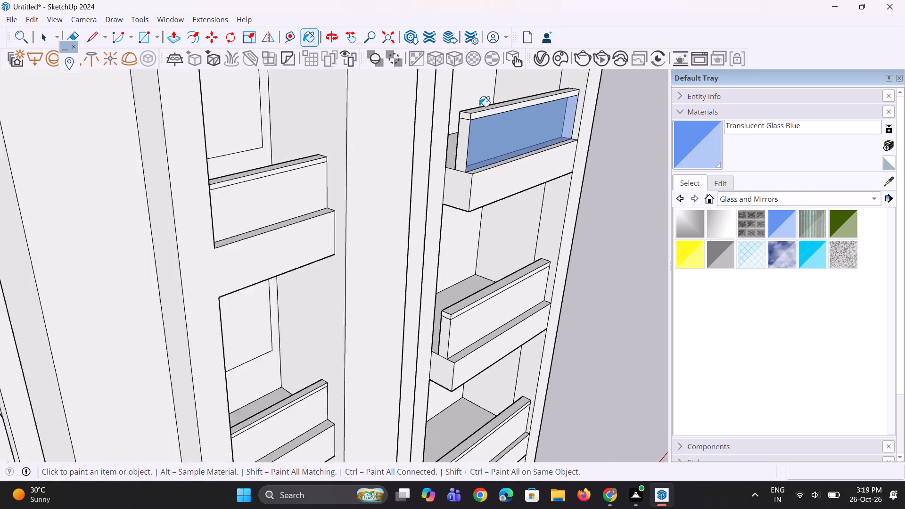
{"action": "scroll", "coordinate": [479, 107], "scroll_direction": "up", "scroll_amount": 9}
{"action": "middle_click_drag", "start_coordinate": [490, 105], "coordinate": [509, 327]}
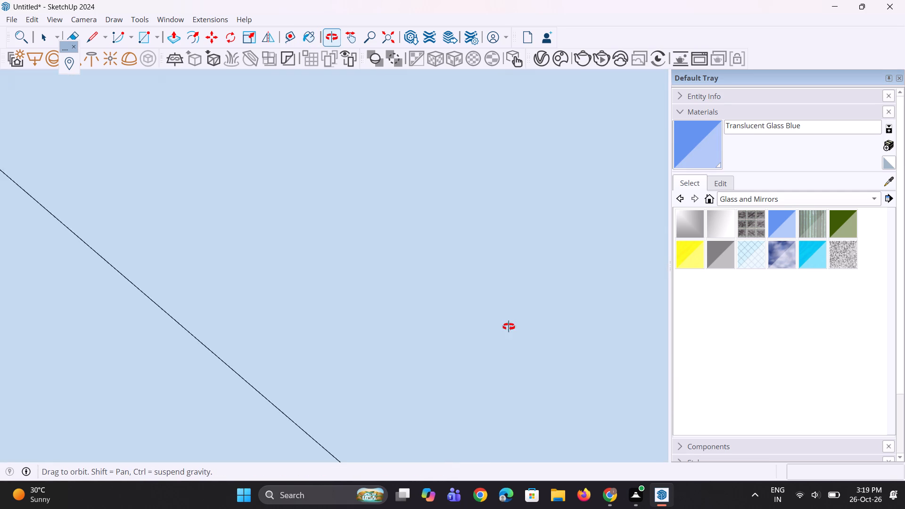
{"action": "middle_click_drag", "start_coordinate": [509, 327], "coordinate": [384, 263]}
{"action": "scroll", "coordinate": [378, 260], "scroll_direction": "down", "scroll_amount": 3}
{"action": "middle_click", "coordinate": [517, 230]}
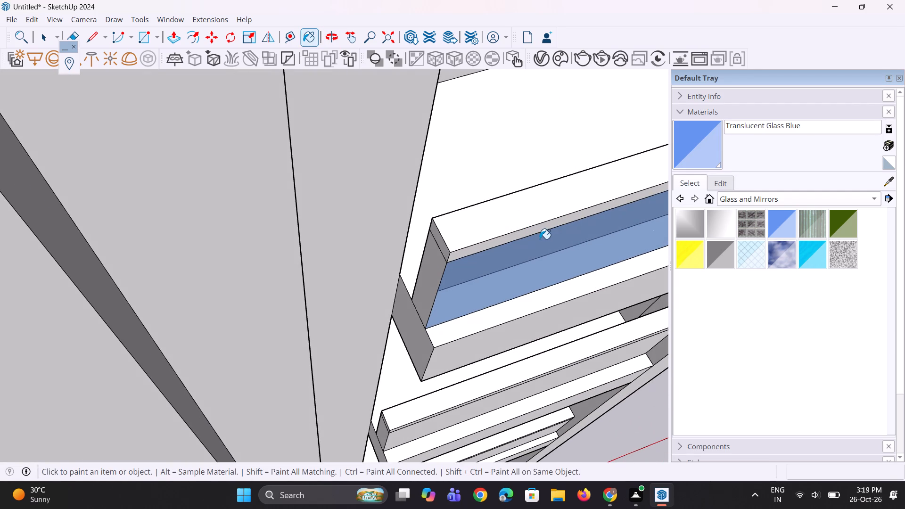
{"action": "middle_click_drag", "start_coordinate": [534, 237], "coordinate": [445, 265]}
{"action": "scroll", "coordinate": [525, 256], "scroll_direction": "up", "scroll_amount": 2}
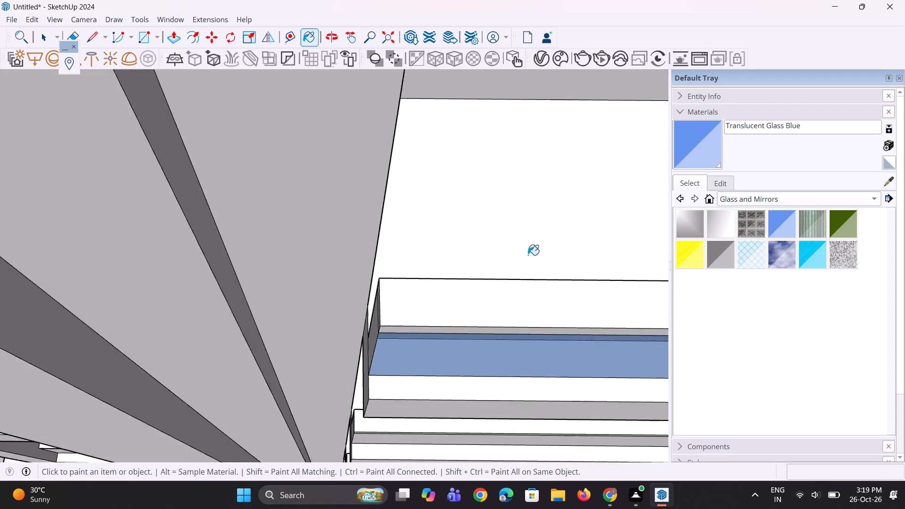
{"action": "scroll", "coordinate": [528, 255], "scroll_direction": "up", "scroll_amount": 2}
{"action": "middle_click_drag", "start_coordinate": [510, 288], "coordinate": [508, 364]}
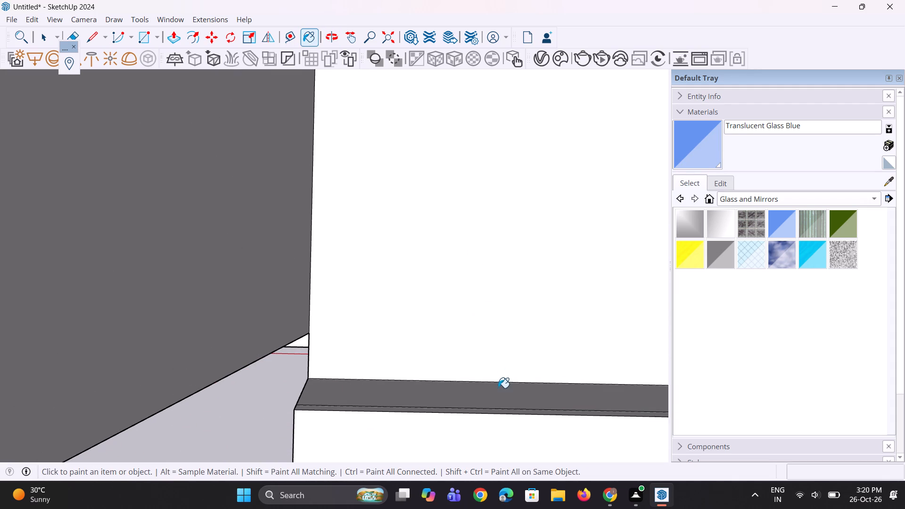
{"action": "left_click", "coordinate": [498, 388]}
Paint the outer face of the second balcony parapet from the top with Translucent Glass Blue.
{"action": "scroll", "coordinate": [498, 371], "scroll_direction": "up", "scroll_amount": 1}
{"action": "middle_click_drag", "start_coordinate": [501, 361], "coordinate": [544, 174]}
{"action": "scroll", "coordinate": [508, 133], "scroll_direction": "down", "scroll_amount": 11}
{"action": "scroll", "coordinate": [458, 123], "scroll_direction": "up", "scroll_amount": 1}
{"action": "scroll", "coordinate": [457, 124], "scroll_direction": "down", "scroll_amount": 3}
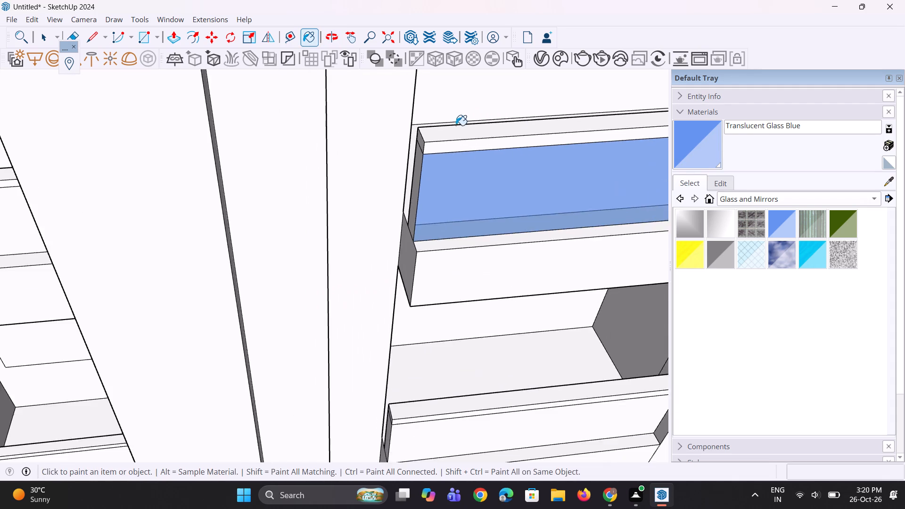
{"action": "scroll", "coordinate": [456, 125], "scroll_direction": "down", "scroll_amount": 2}
{"action": "scroll", "coordinate": [516, 346], "scroll_direction": "up", "scroll_amount": 1}
{"action": "left_click", "coordinate": [513, 347]}
Paint the inner face of the second balcony parapet with Translucent Glass Blue.
{"action": "middle_click_drag", "start_coordinate": [505, 335], "coordinate": [435, 319]}
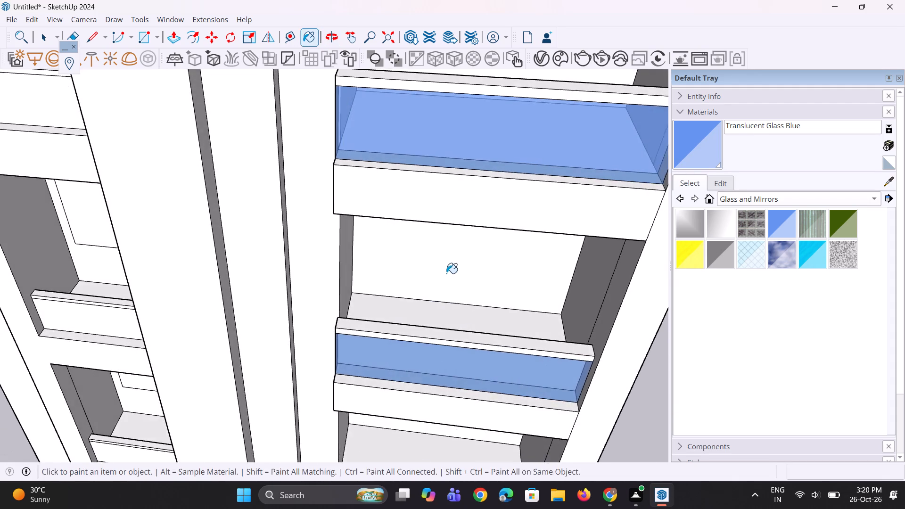
{"action": "scroll", "coordinate": [446, 273], "scroll_direction": "down", "scroll_amount": 6}
{"action": "middle_click_drag", "start_coordinate": [453, 328], "coordinate": [469, 362]}
{"action": "scroll", "coordinate": [461, 361], "scroll_direction": "up", "scroll_amount": 16}
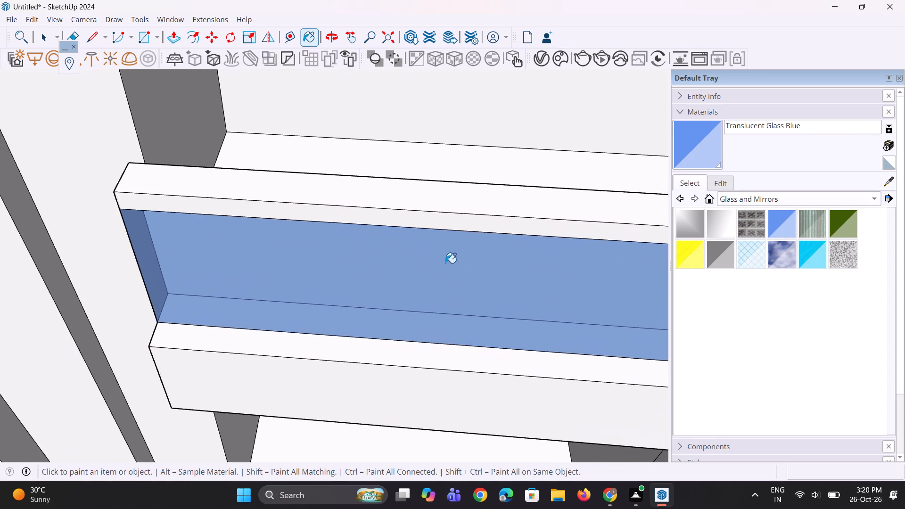
{"action": "scroll", "coordinate": [445, 263], "scroll_direction": "up", "scroll_amount": 1}
{"action": "middle_click_drag", "start_coordinate": [445, 263], "coordinate": [464, 366]}
{"action": "scroll", "coordinate": [458, 349], "scroll_direction": "down", "scroll_amount": 1}
{"action": "scroll", "coordinate": [433, 268], "scroll_direction": "up", "scroll_amount": 8}
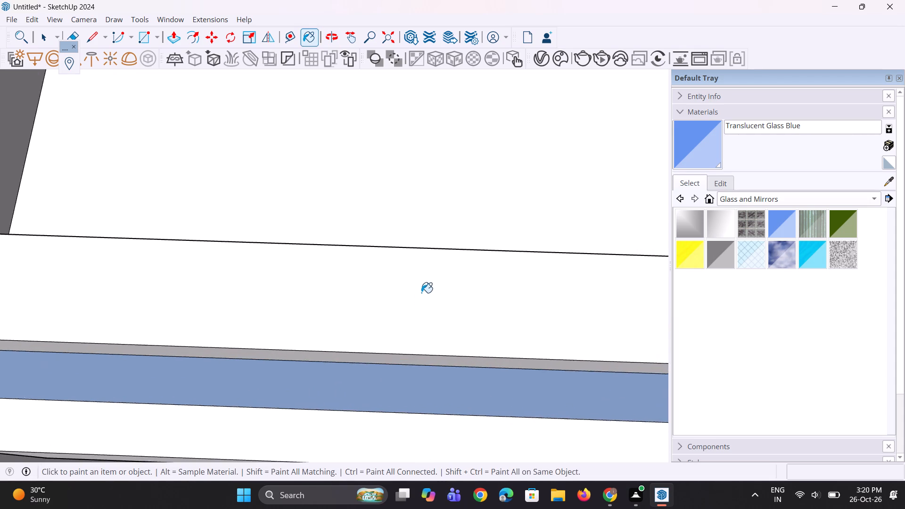
{"action": "middle_click_drag", "start_coordinate": [418, 310], "coordinate": [443, 430]}
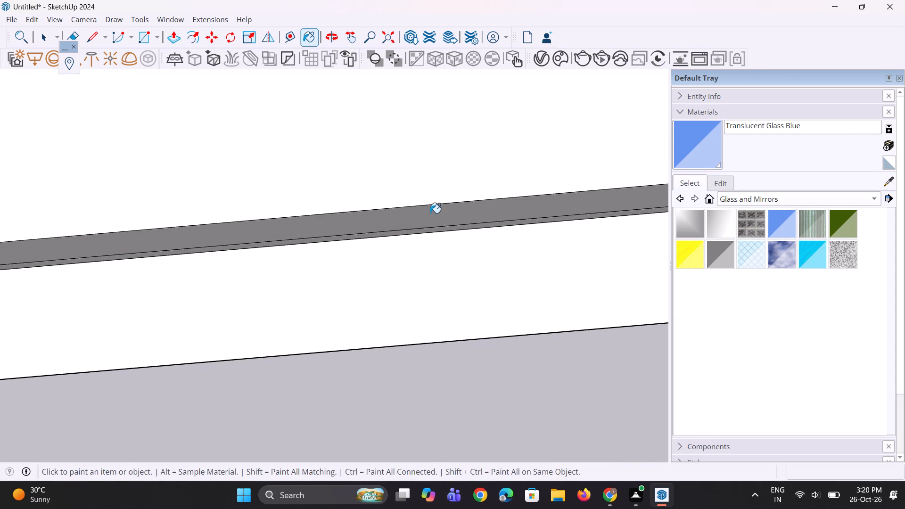
{"action": "left_click", "coordinate": [430, 213]}
Paint the outer face of the third balcony parapet in the same column with Translucent Glass Blue.
{"action": "middle_click_drag", "start_coordinate": [434, 321], "coordinate": [484, 71]}
{"action": "scroll", "coordinate": [484, 68], "scroll_direction": "up", "scroll_amount": 1}
{"action": "scroll", "coordinate": [471, 74], "scroll_direction": "down", "scroll_amount": 10}
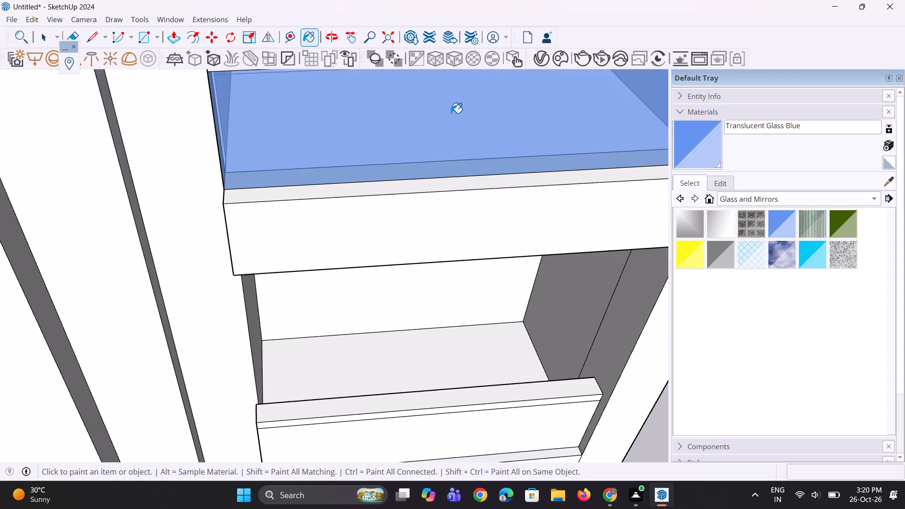
{"action": "scroll", "coordinate": [451, 113], "scroll_direction": "down", "scroll_amount": 3}
{"action": "scroll", "coordinate": [298, 212], "scroll_direction": "down", "scroll_amount": 5}
{"action": "scroll", "coordinate": [354, 340], "scroll_direction": "up", "scroll_amount": 4}
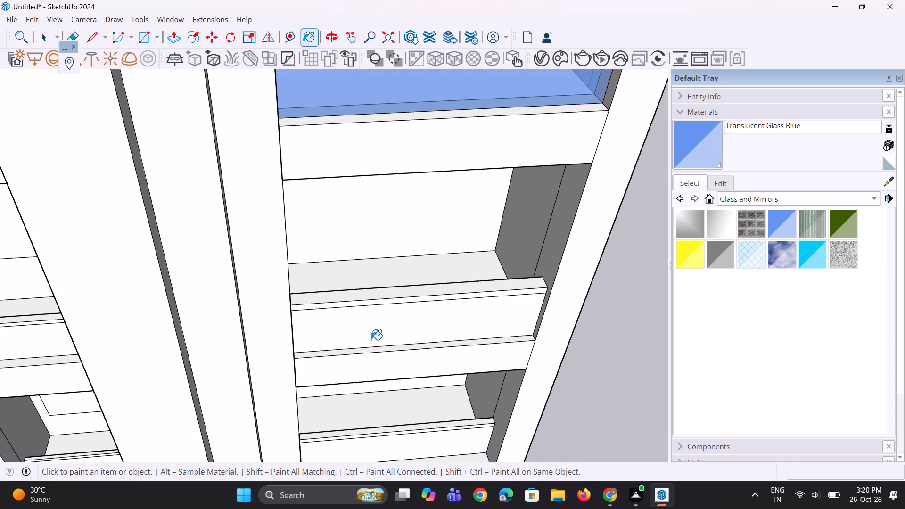
{"action": "left_click", "coordinate": [373, 335]}
Paint the inner face of the third balcony parapet with Translucent Glass Blue.
{"action": "scroll", "coordinate": [363, 324], "scroll_direction": "up", "scroll_amount": 1}
{"action": "middle_click_drag", "start_coordinate": [317, 361], "coordinate": [331, 372]}
{"action": "scroll", "coordinate": [332, 365], "scroll_direction": "up", "scroll_amount": 2}
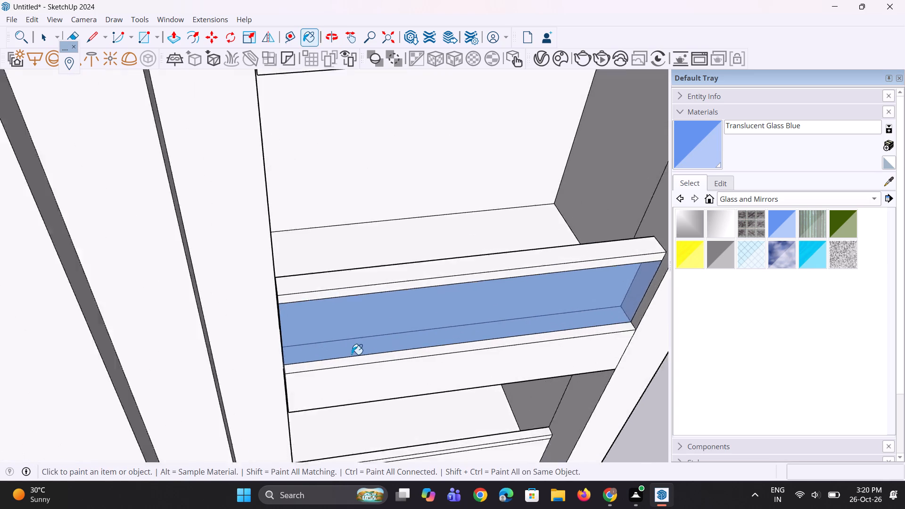
{"action": "scroll", "coordinate": [352, 354], "scroll_direction": "up", "scroll_amount": 9}
{"action": "middle_click_drag", "start_coordinate": [365, 340], "coordinate": [347, 504]}
{"action": "middle_click_drag", "start_coordinate": [367, 381], "coordinate": [367, 402]}
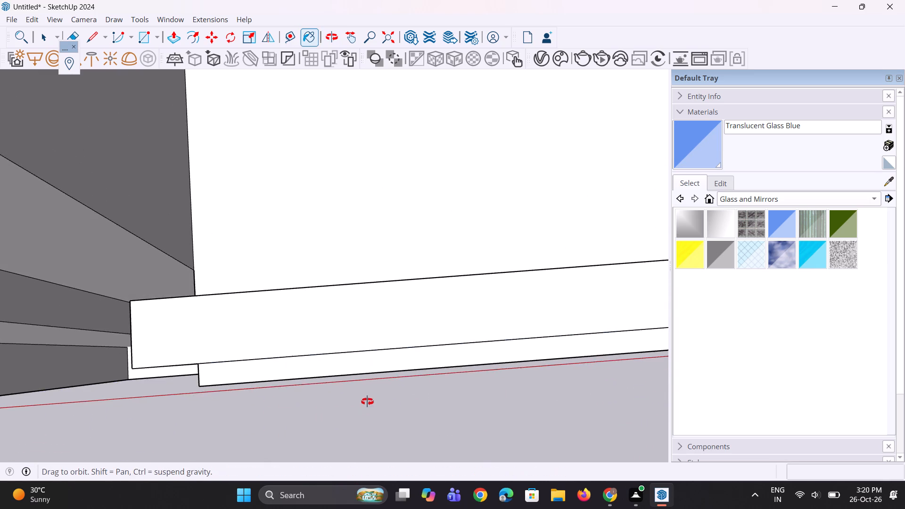
{"action": "middle_click_drag", "start_coordinate": [367, 402], "coordinate": [370, 412]}
{"action": "left_click", "coordinate": [393, 343]}
Paint the outer face of the lowest balcony parapet in the column with Translucent Glass Blue.
{"action": "middle_click_drag", "start_coordinate": [406, 352], "coordinate": [402, 206]}
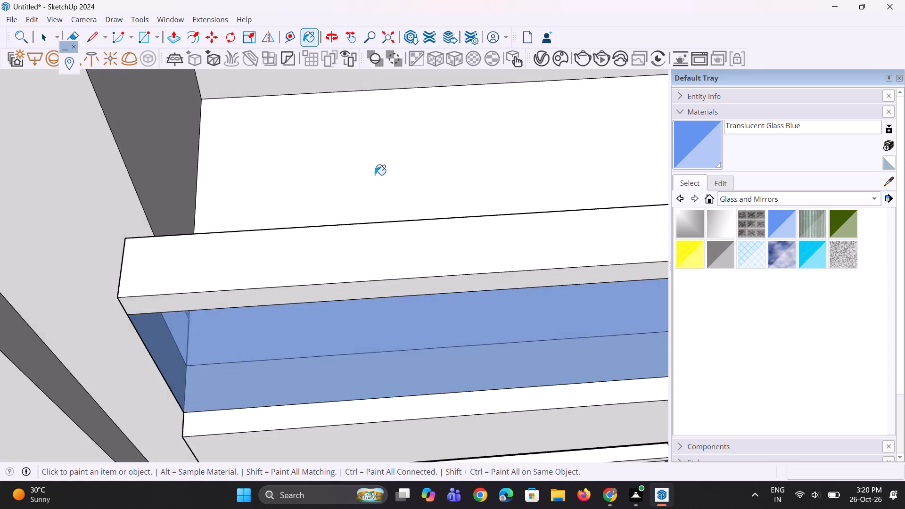
{"action": "scroll", "coordinate": [330, 182], "scroll_direction": "down", "scroll_amount": 20}
{"action": "scroll", "coordinate": [348, 238], "scroll_direction": "up", "scroll_amount": 9}
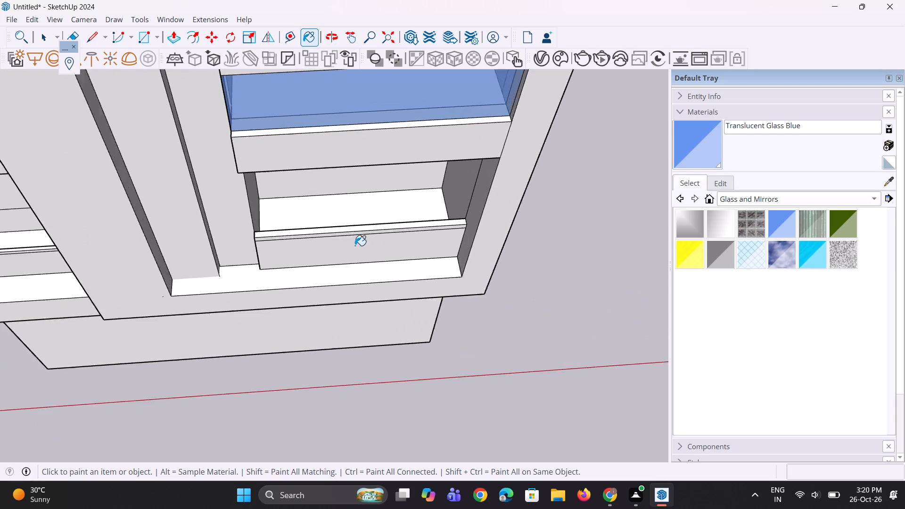
{"action": "left_click", "coordinate": [355, 248]}
Paint the inner face of the lowest balcony parapet with Translucent Glass Blue.
{"action": "middle_click_drag", "start_coordinate": [343, 261], "coordinate": [347, 315]}
{"action": "scroll", "coordinate": [351, 291], "scroll_direction": "up", "scroll_amount": 5}
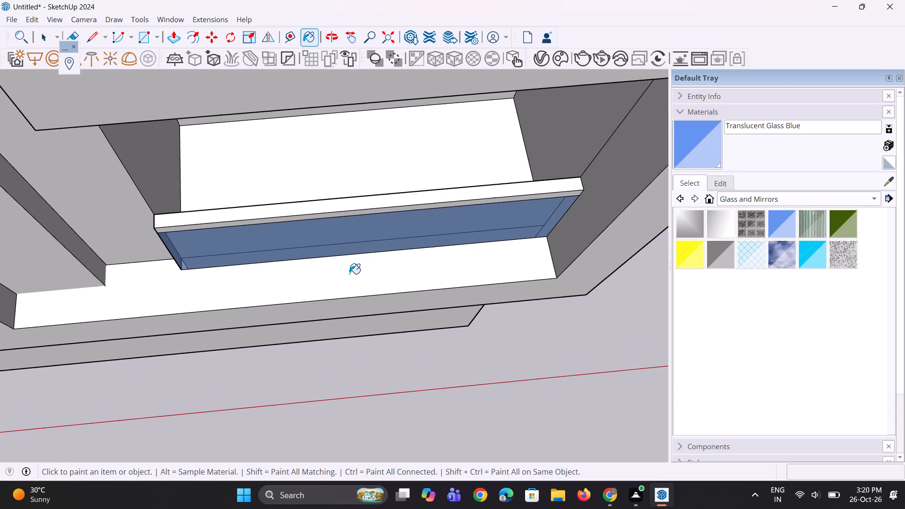
{"action": "scroll", "coordinate": [334, 279], "scroll_direction": "down", "scroll_amount": 3}
{"action": "middle_click_drag", "start_coordinate": [329, 277], "coordinate": [330, 282]}
{"action": "scroll", "coordinate": [313, 283], "scroll_direction": "up", "scroll_amount": 4}
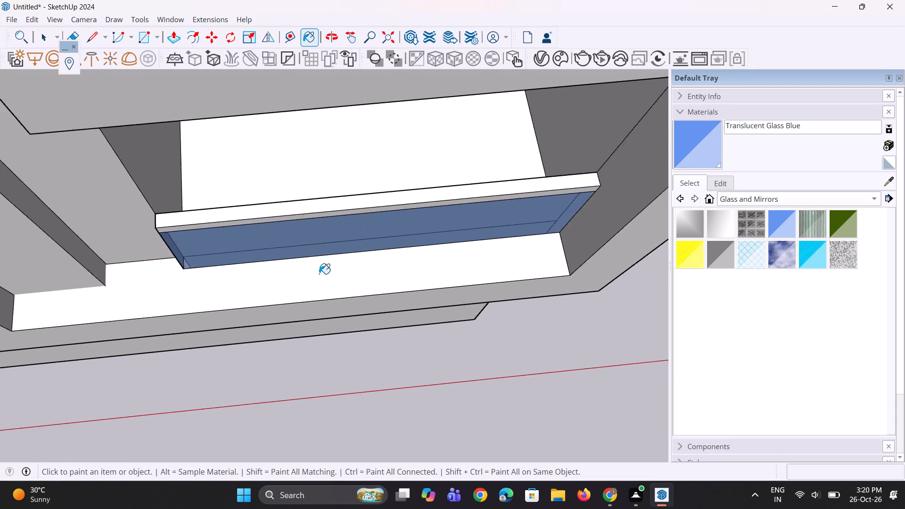
{"action": "scroll", "coordinate": [319, 274], "scroll_direction": "up", "scroll_amount": 1}
{"action": "scroll", "coordinate": [319, 273], "scroll_direction": "down", "scroll_amount": 4}
{"action": "scroll", "coordinate": [319, 263], "scroll_direction": "up", "scroll_amount": 9}
{"action": "middle_click_drag", "start_coordinate": [288, 261], "coordinate": [308, 394]}
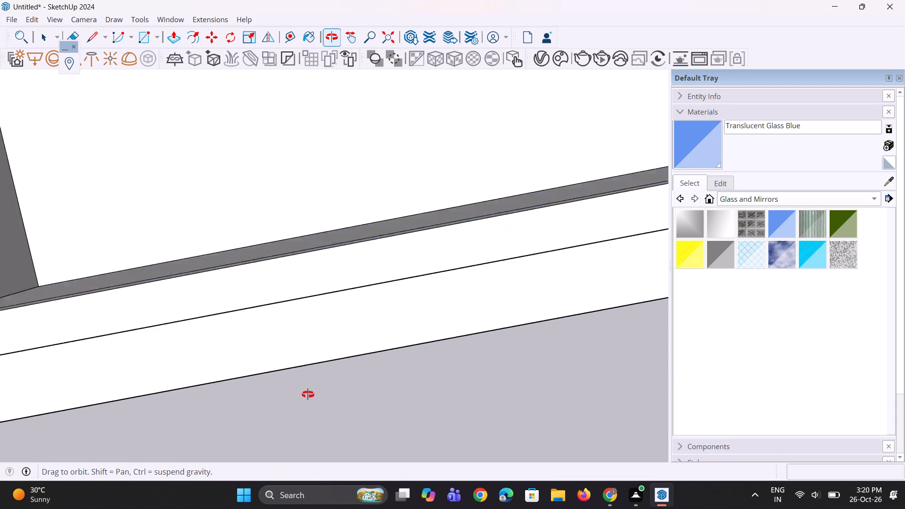
{"action": "middle_click_drag", "start_coordinate": [308, 394], "coordinate": [309, 397]}
{"action": "left_click", "coordinate": [321, 265]}
Reduce the opacity of the Translucent Glass Blue material to 9.
{"action": "scroll", "coordinate": [324, 353], "scroll_direction": "up", "scroll_amount": 1}
{"action": "middle_click_drag", "start_coordinate": [327, 337], "coordinate": [335, 234]}
{"action": "scroll", "coordinate": [309, 320], "scroll_direction": "down", "scroll_amount": 5}
{"action": "middle_click_drag", "start_coordinate": [291, 278], "coordinate": [306, 200]}
{"action": "scroll", "coordinate": [230, 298], "scroll_direction": "up", "scroll_amount": 3}
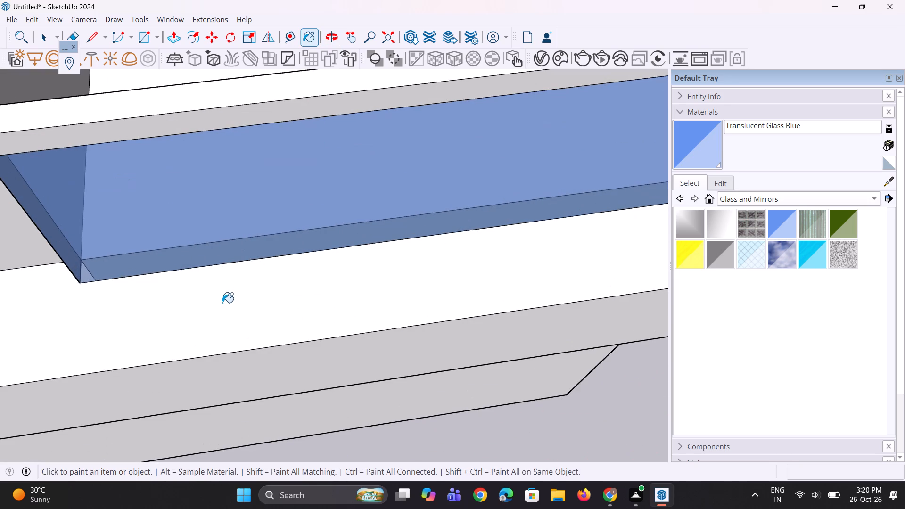
{"action": "scroll", "coordinate": [215, 320], "scroll_direction": "up", "scroll_amount": 2}
{"action": "scroll", "coordinate": [222, 299], "scroll_direction": "down", "scroll_amount": 12}
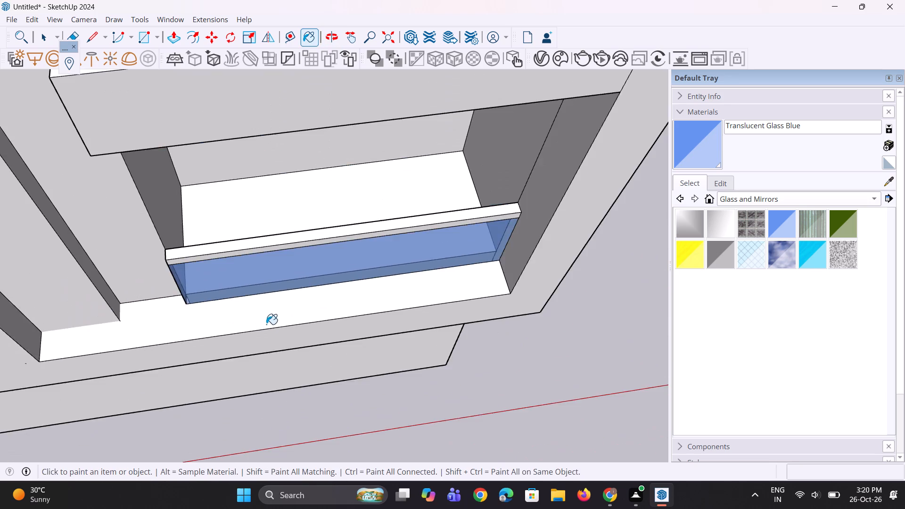
{"action": "scroll", "coordinate": [266, 324], "scroll_direction": "down", "scroll_amount": 7}
{"action": "scroll", "coordinate": [305, 337], "scroll_direction": "up", "scroll_amount": 1}
{"action": "middle_click_drag", "start_coordinate": [307, 335], "coordinate": [359, 244]}
{"action": "scroll", "coordinate": [415, 356], "scroll_direction": "down", "scroll_amount": 5}
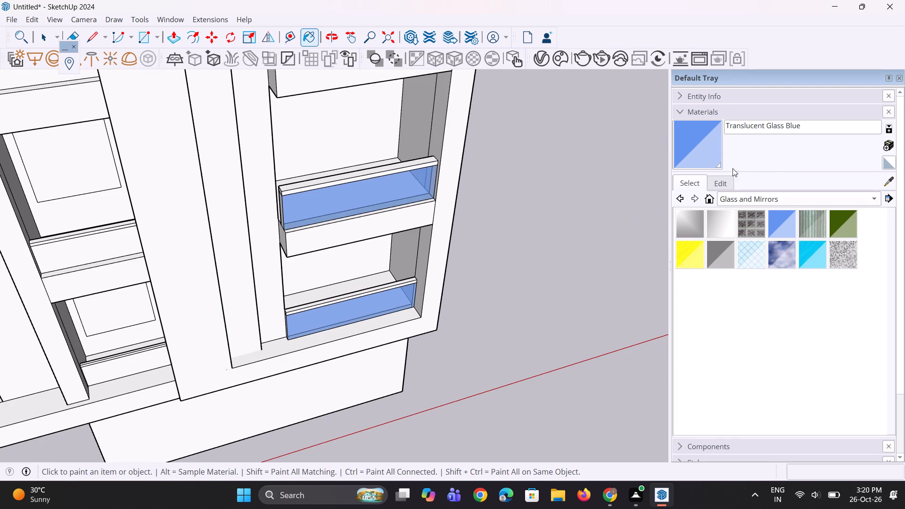
{"action": "left_click", "coordinate": [720, 185]}
{"action": "left_click_drag", "start_coordinate": [737, 415], "coordinate": [736, 414]}
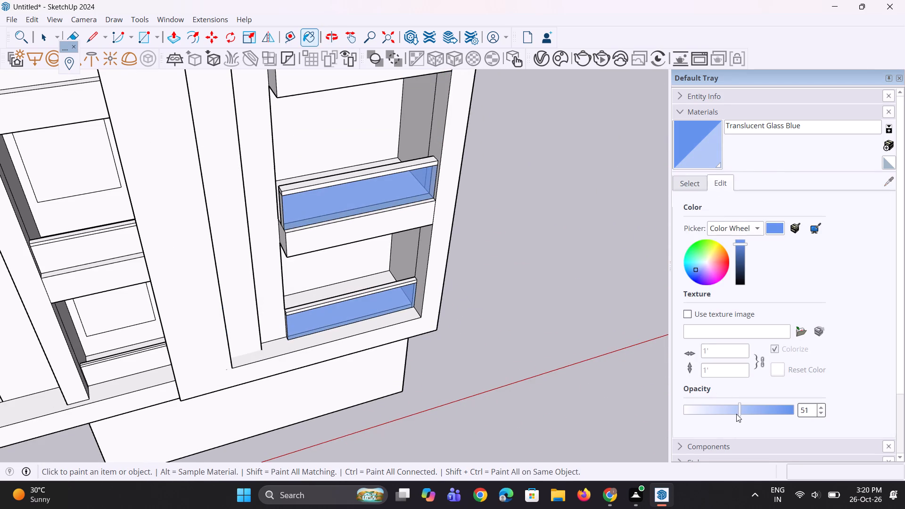
{"action": "left_click_drag", "start_coordinate": [736, 414], "coordinate": [707, 426]}
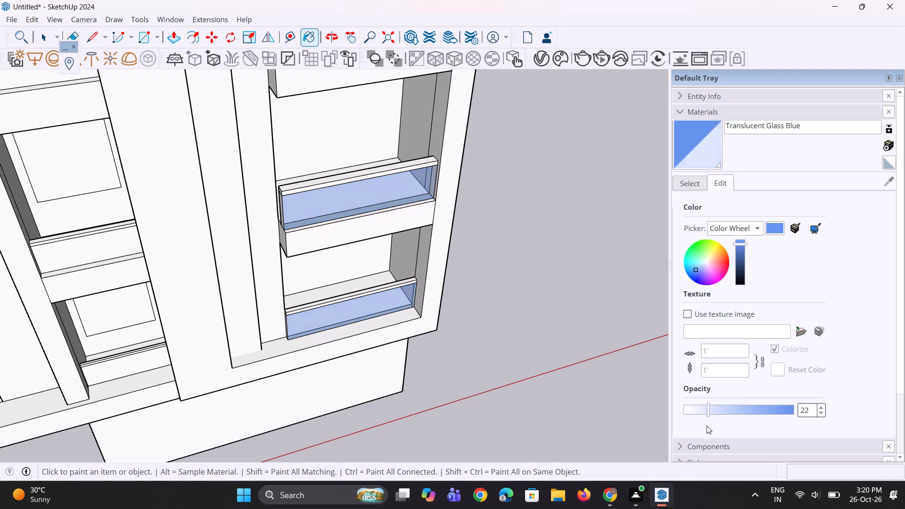
{"action": "left_click_drag", "start_coordinate": [707, 426], "coordinate": [693, 435]}
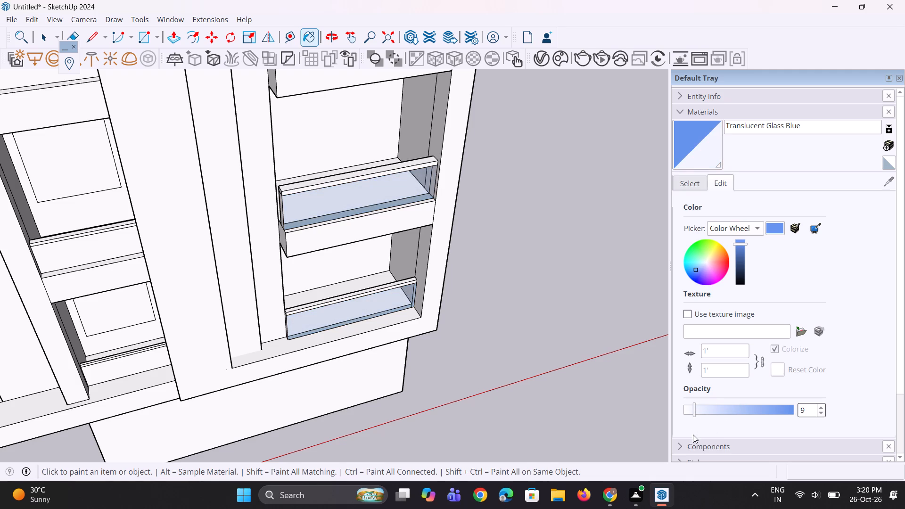
Set the opacity of the Translucent Glass Blue material to 21.
{"action": "left_click_drag", "start_coordinate": [693, 435], "coordinate": [693, 435]}
{"action": "scroll", "coordinate": [423, 314], "scroll_direction": "down", "scroll_amount": 9}
{"action": "scroll", "coordinate": [291, 294], "scroll_direction": "up", "scroll_amount": 4}
{"action": "scroll", "coordinate": [300, 332], "scroll_direction": "up", "scroll_amount": 4}
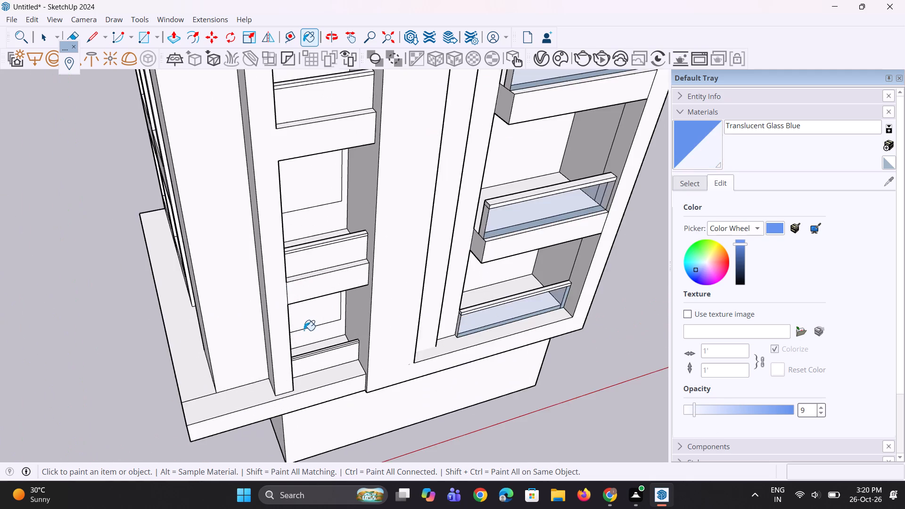
{"action": "scroll", "coordinate": [326, 352], "scroll_direction": "up", "scroll_amount": 3}
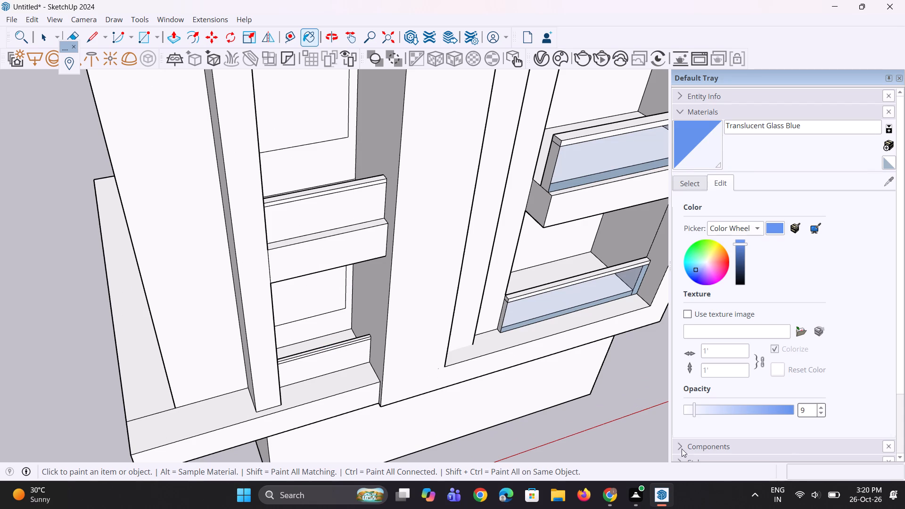
{"action": "left_click_drag", "start_coordinate": [695, 413], "coordinate": [706, 412]}
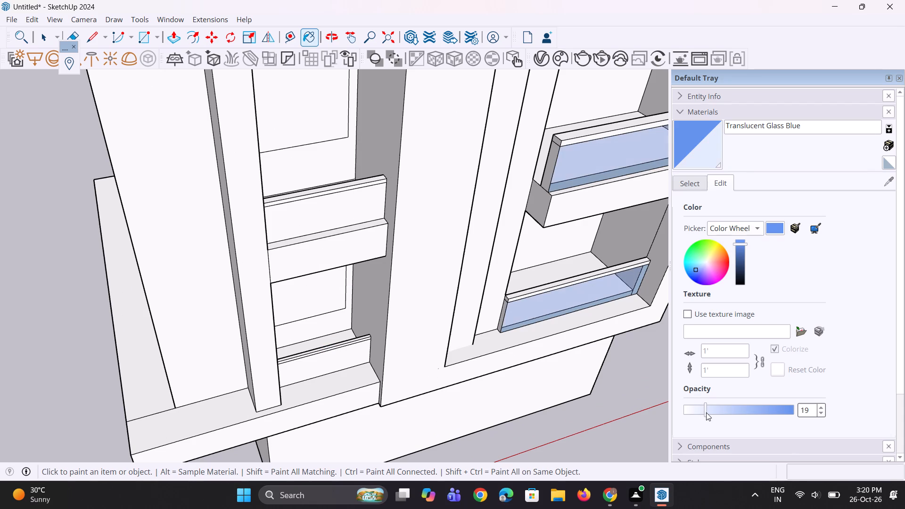
{"action": "left_click_drag", "start_coordinate": [706, 412], "coordinate": [708, 412]}
{"action": "scroll", "coordinate": [494, 360], "scroll_direction": "down", "scroll_amount": 5}
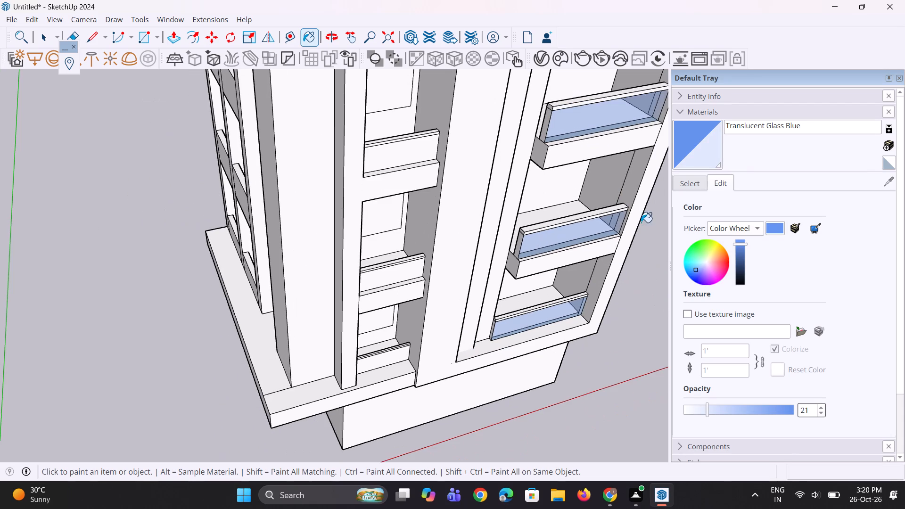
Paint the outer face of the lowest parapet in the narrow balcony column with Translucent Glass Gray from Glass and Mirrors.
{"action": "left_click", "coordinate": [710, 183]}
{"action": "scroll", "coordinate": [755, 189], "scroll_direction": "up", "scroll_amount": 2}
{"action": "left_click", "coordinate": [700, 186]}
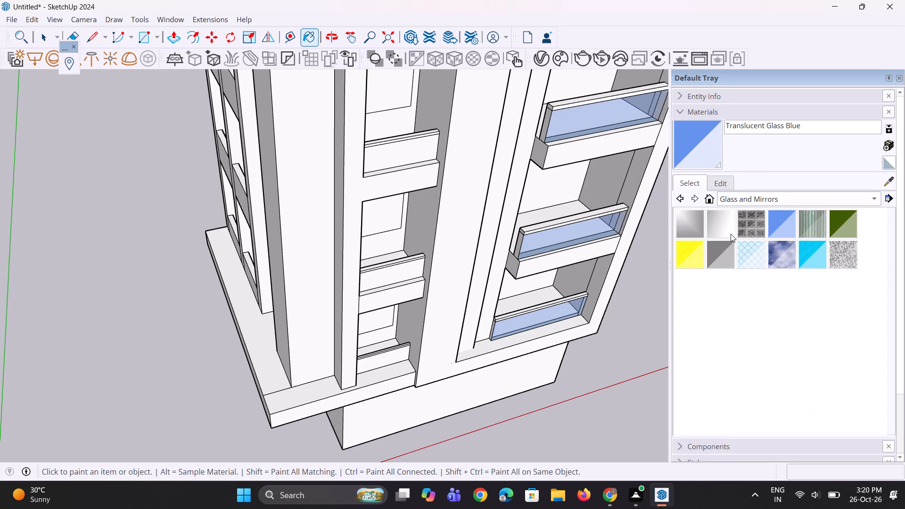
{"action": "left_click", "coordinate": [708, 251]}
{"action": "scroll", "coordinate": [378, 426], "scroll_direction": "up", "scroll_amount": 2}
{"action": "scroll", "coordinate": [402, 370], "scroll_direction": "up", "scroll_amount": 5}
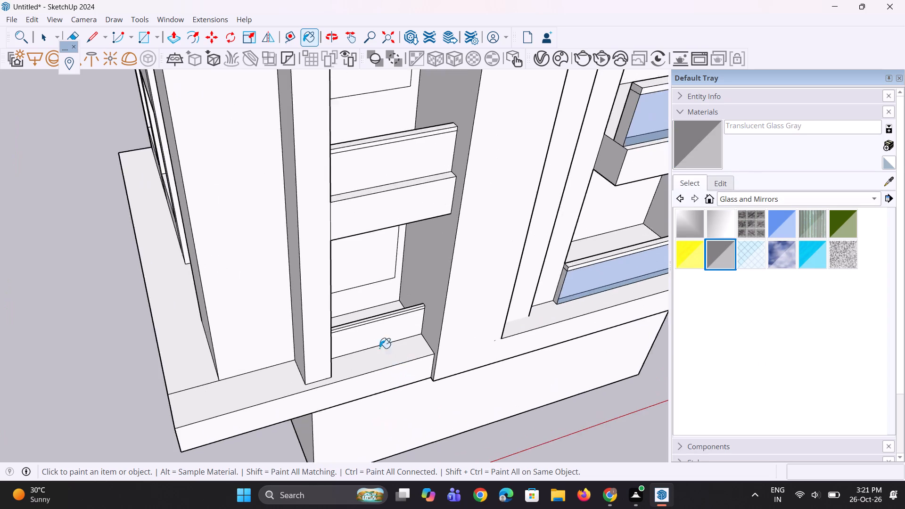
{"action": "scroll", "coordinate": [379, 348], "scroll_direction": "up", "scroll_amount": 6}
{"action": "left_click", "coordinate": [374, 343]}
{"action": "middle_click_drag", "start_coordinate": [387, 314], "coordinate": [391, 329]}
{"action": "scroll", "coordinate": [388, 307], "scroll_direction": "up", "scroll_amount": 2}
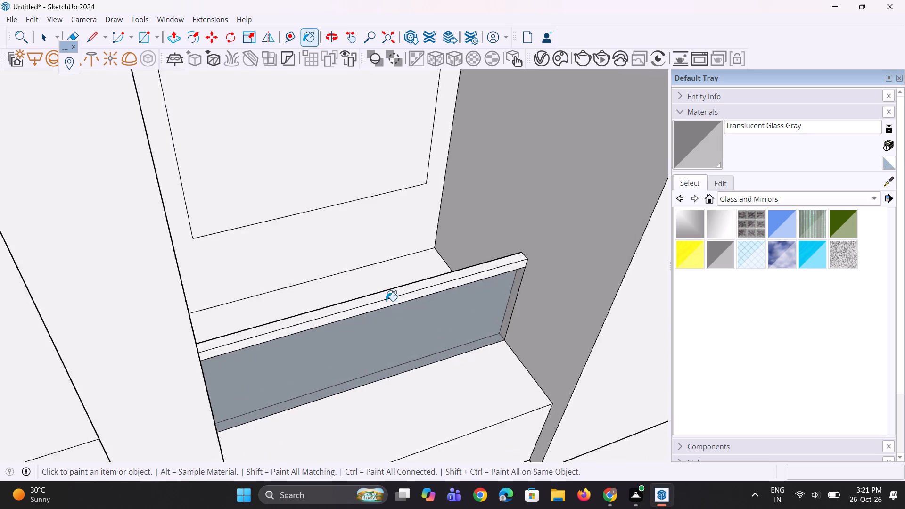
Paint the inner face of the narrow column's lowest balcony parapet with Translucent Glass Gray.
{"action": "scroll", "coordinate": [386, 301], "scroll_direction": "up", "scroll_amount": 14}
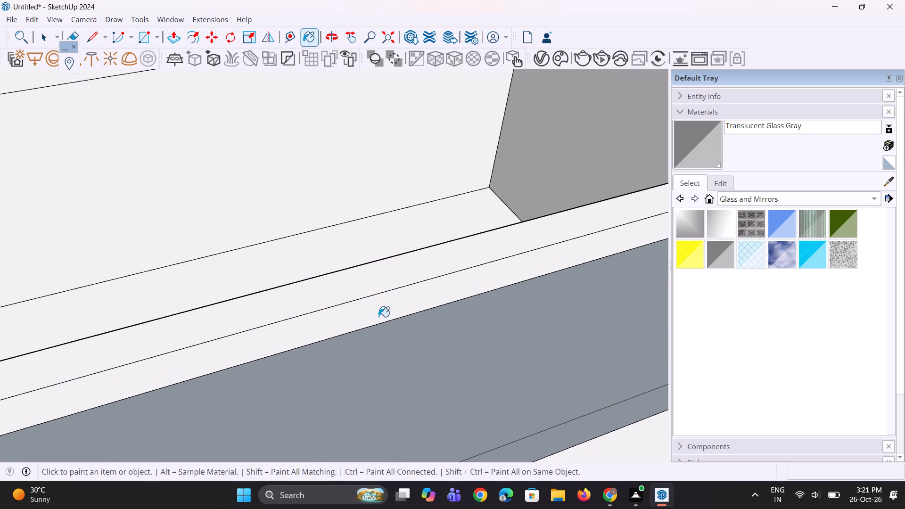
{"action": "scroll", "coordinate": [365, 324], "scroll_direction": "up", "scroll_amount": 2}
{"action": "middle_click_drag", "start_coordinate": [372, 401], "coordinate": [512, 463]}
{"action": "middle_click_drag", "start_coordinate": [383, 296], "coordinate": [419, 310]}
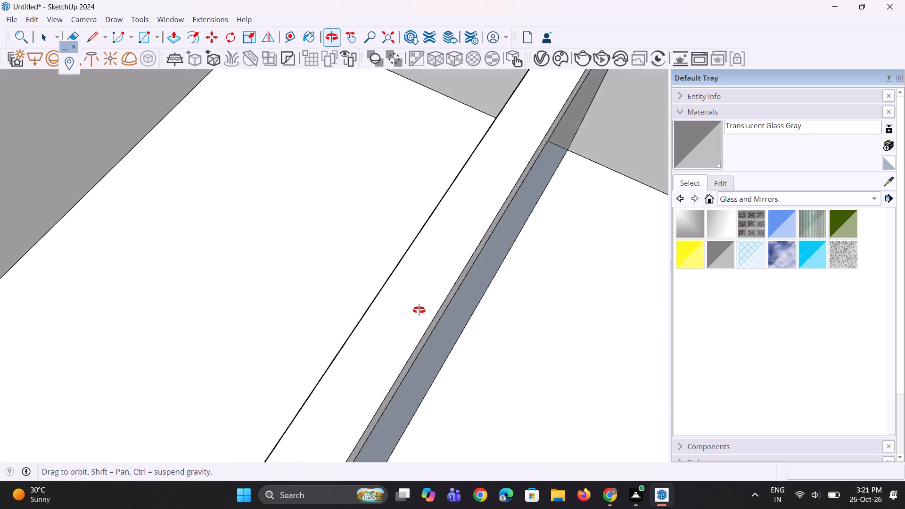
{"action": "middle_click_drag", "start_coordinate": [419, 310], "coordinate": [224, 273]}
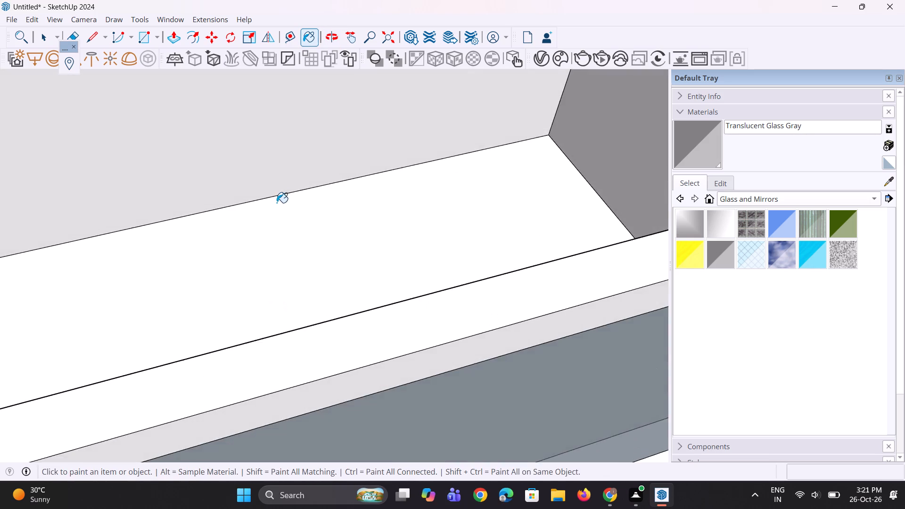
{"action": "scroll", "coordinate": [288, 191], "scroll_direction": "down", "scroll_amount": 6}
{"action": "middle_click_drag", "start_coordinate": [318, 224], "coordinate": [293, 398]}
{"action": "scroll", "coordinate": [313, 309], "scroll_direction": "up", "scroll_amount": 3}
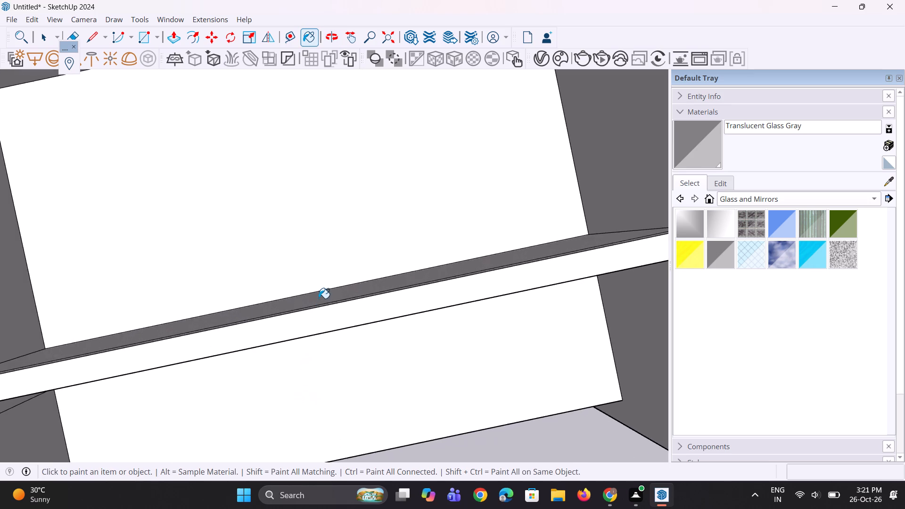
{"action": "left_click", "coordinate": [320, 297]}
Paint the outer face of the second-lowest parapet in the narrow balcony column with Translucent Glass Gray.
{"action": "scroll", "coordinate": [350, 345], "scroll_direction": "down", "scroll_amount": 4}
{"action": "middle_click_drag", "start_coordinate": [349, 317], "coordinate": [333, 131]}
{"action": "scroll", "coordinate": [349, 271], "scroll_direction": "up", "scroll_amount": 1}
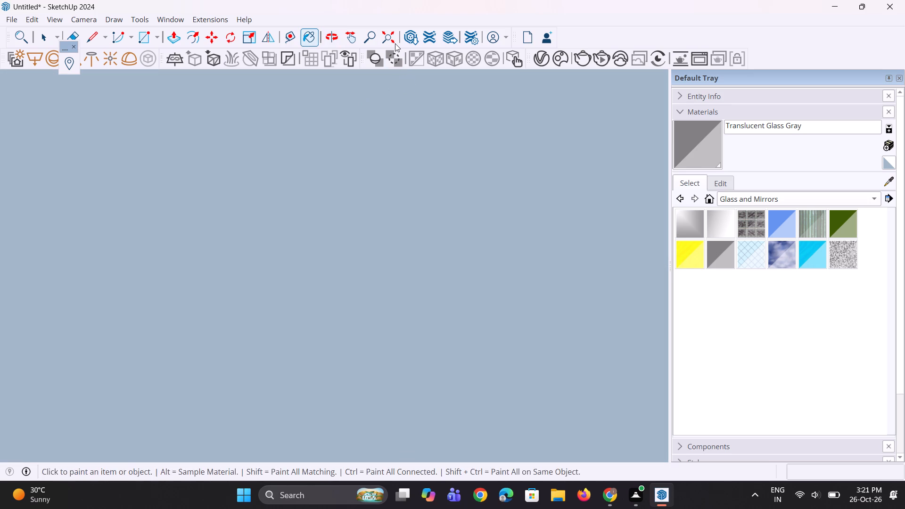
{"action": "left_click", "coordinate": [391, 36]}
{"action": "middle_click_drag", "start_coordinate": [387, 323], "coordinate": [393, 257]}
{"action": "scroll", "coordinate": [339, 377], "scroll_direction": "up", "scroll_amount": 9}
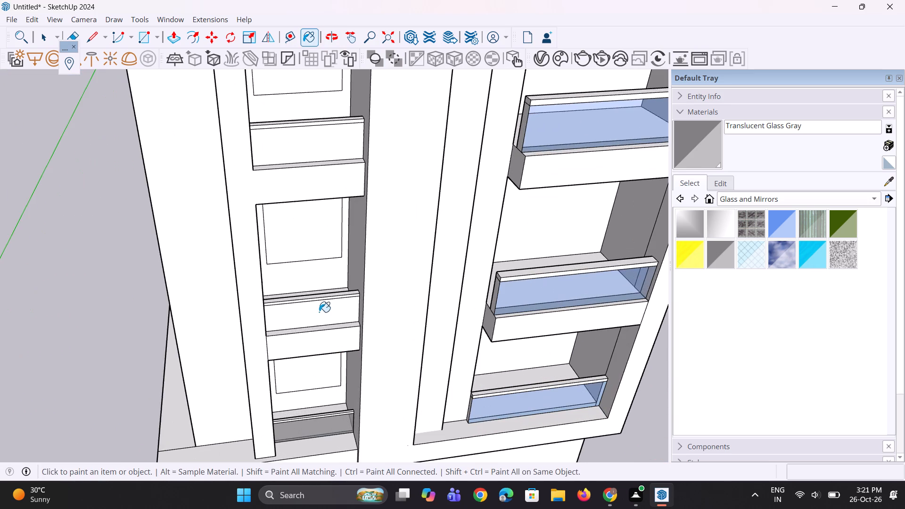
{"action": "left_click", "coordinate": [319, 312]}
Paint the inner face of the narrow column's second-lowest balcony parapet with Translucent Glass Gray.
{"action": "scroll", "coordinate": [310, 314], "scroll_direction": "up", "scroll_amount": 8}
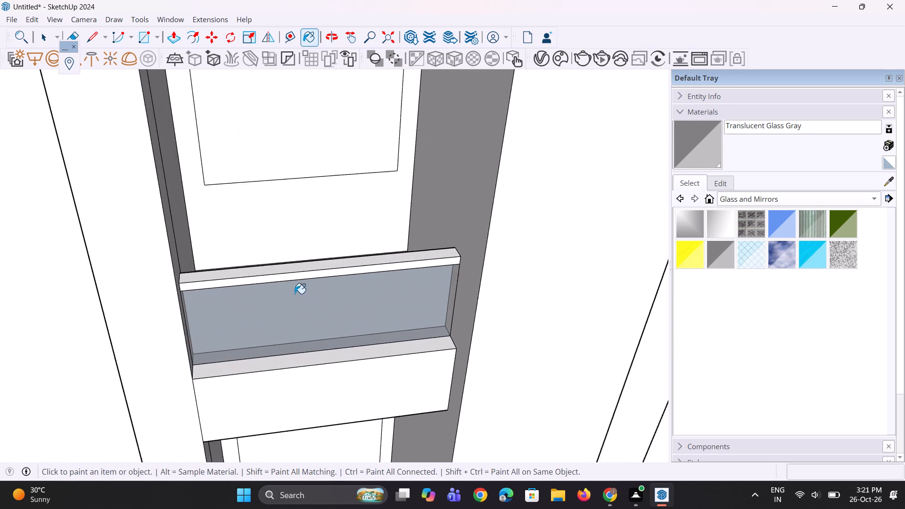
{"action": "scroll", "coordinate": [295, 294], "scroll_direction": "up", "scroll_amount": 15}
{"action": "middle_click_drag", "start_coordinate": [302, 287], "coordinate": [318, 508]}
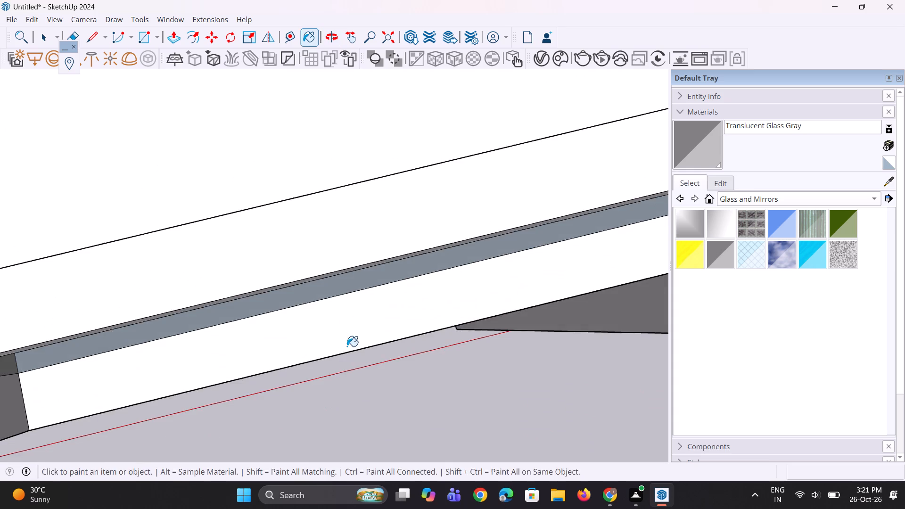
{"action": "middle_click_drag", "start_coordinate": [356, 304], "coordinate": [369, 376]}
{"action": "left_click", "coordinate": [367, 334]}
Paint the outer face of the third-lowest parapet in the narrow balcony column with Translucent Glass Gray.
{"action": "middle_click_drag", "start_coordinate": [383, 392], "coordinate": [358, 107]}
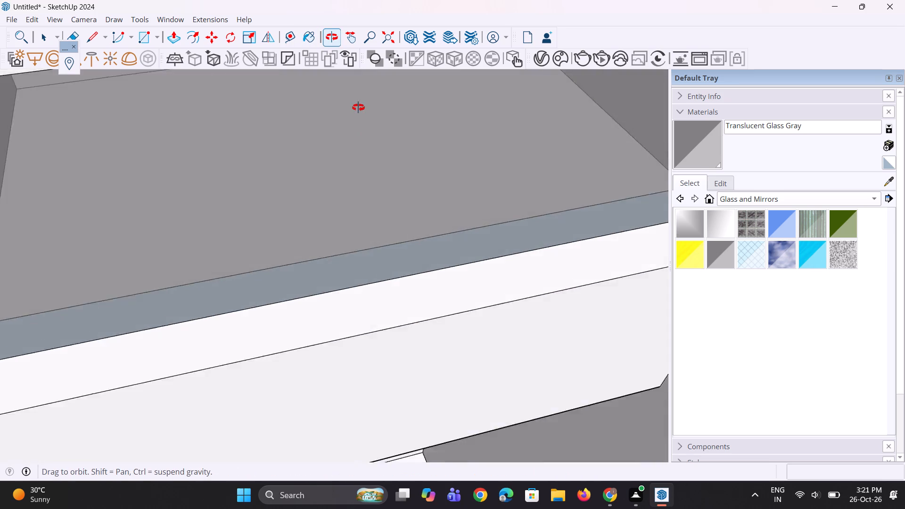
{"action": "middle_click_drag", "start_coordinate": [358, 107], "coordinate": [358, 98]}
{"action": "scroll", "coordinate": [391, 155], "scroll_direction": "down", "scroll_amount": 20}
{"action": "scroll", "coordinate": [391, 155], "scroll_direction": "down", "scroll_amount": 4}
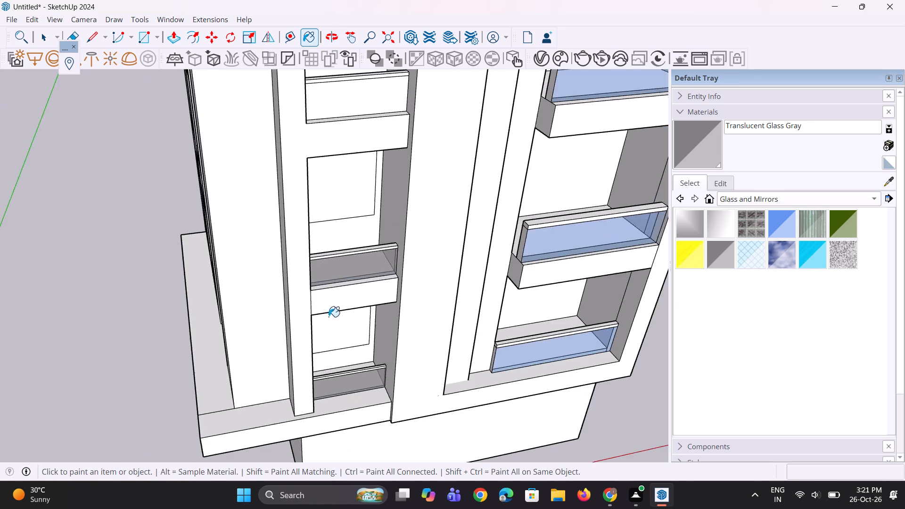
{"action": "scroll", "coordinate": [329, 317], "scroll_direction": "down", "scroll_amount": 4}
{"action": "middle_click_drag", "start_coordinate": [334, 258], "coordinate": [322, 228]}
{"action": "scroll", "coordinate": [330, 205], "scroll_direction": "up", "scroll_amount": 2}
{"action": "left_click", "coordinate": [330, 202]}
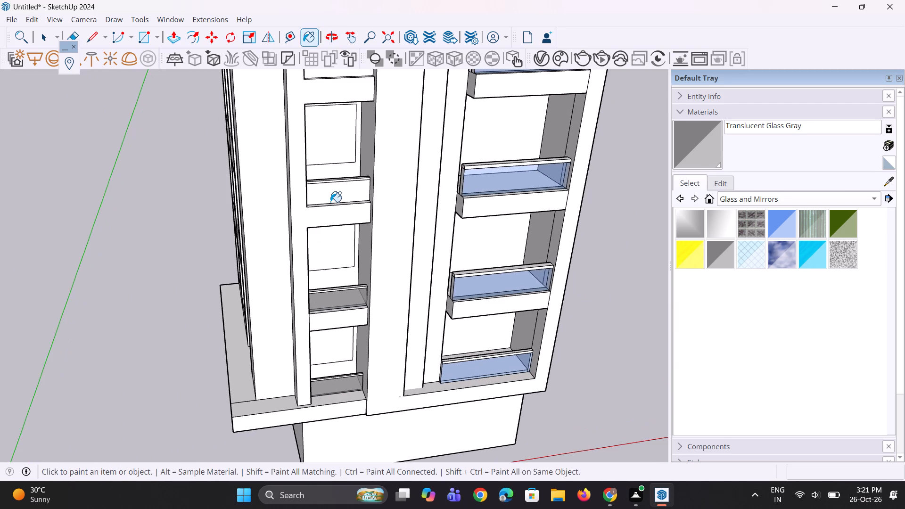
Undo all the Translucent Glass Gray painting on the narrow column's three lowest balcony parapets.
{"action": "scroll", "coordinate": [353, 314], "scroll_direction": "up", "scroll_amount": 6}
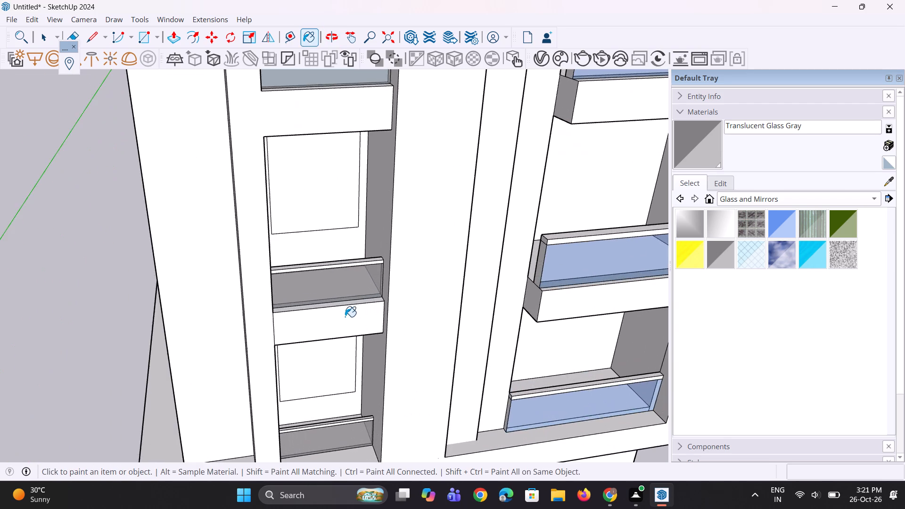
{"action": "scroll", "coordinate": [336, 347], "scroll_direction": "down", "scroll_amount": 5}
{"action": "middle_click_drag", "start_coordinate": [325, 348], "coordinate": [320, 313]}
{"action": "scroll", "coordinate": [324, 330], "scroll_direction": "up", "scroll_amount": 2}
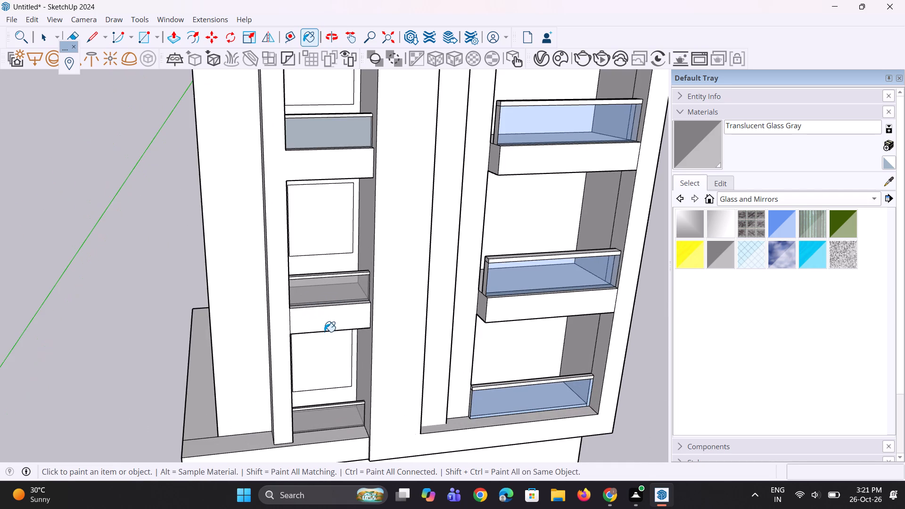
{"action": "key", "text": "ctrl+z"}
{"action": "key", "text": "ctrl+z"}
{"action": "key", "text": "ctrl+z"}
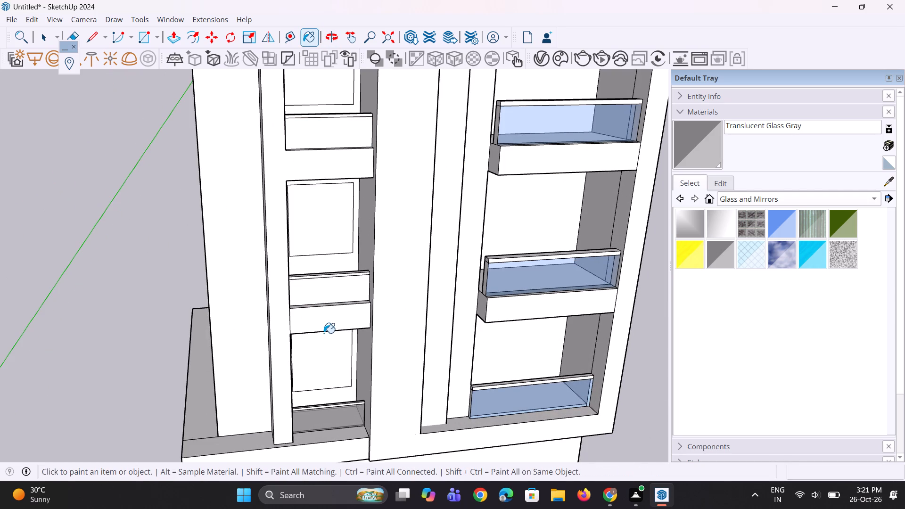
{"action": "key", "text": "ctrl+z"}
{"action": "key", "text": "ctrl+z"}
Paint the outer faces of the two lowest parapets in the narrow balcony column with Translucent Glass Gray from Glass and Mirrors.
{"action": "left_click", "coordinate": [344, 412]}
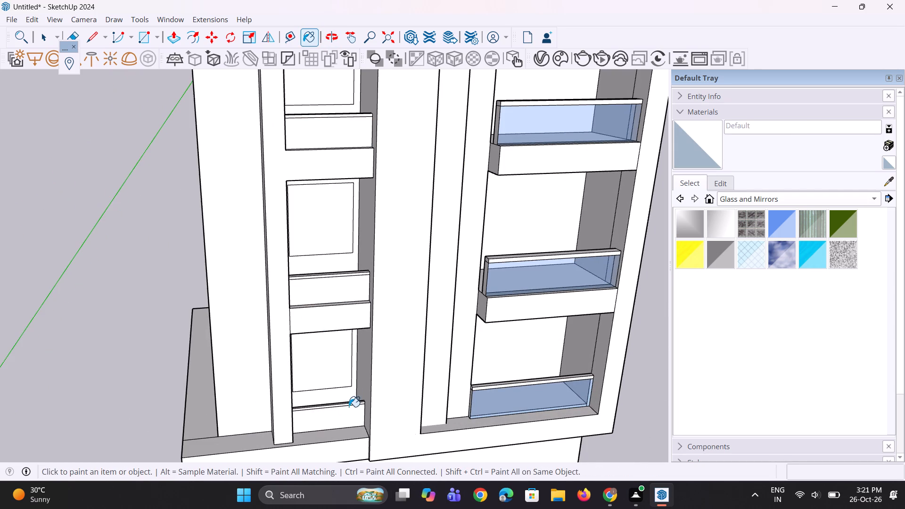
{"action": "scroll", "coordinate": [350, 397], "scroll_direction": "up", "scroll_amount": 1}
{"action": "left_click", "coordinate": [345, 420]}
{"action": "scroll", "coordinate": [336, 412], "scroll_direction": "up", "scroll_amount": 3}
{"action": "double_click", "coordinate": [353, 425]}
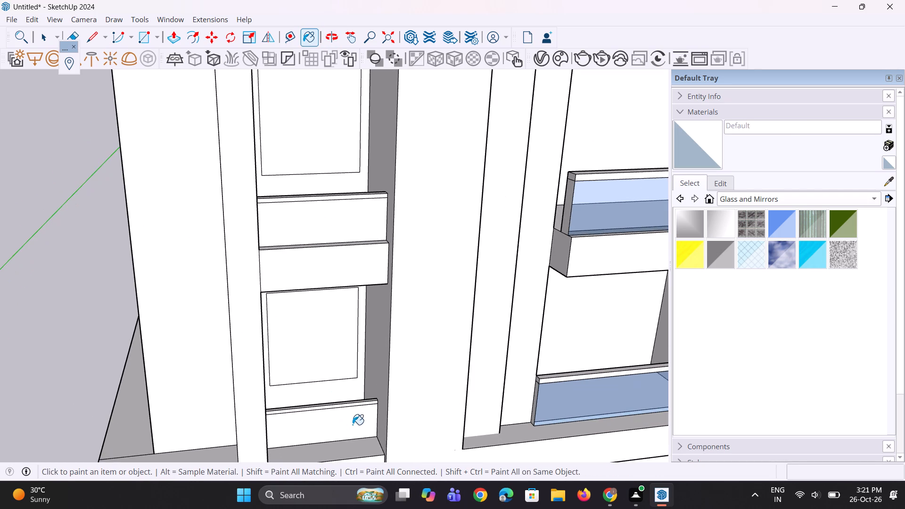
{"action": "key", "text": "space"}
{"action": "key", "text": "space"}
{"action": "left_click", "coordinate": [718, 253]}
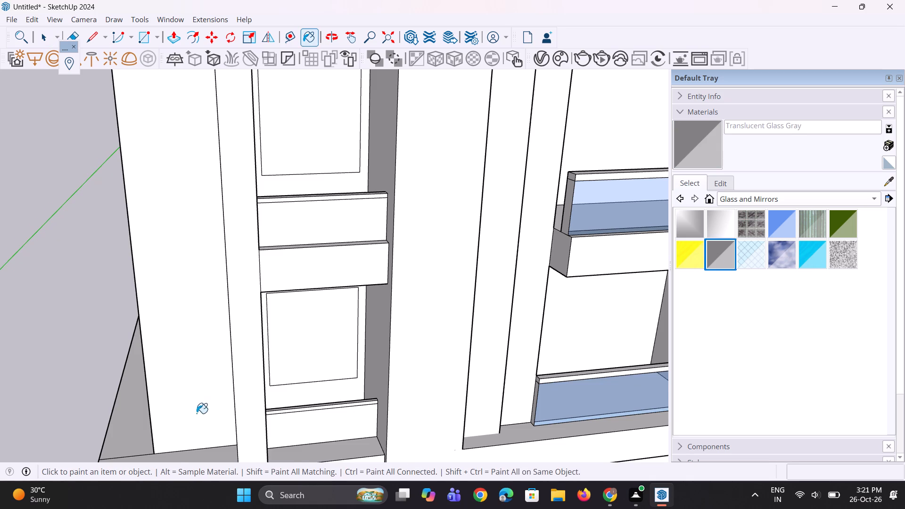
{"action": "scroll", "coordinate": [196, 419], "scroll_direction": "up", "scroll_amount": 3}
{"action": "left_click", "coordinate": [306, 427]}
{"action": "scroll", "coordinate": [286, 438], "scroll_direction": "down", "scroll_amount": 10}
{"action": "middle_click_drag", "start_coordinate": [272, 417], "coordinate": [262, 370]}
{"action": "left_click", "coordinate": [300, 310]}
Paint the inner face of the narrow column's lowest balcony parapet with Translucent Glass Gray.
{"action": "scroll", "coordinate": [266, 408], "scroll_direction": "down", "scroll_amount": 5}
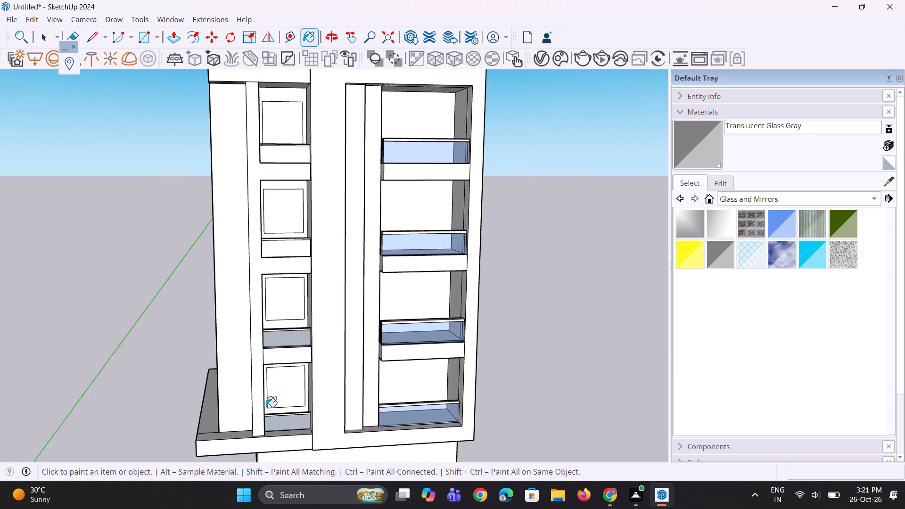
{"action": "scroll", "coordinate": [266, 407], "scroll_direction": "down", "scroll_amount": 4}
{"action": "scroll", "coordinate": [331, 207], "scroll_direction": "up", "scroll_amount": 3}
{"action": "scroll", "coordinate": [264, 226], "scroll_direction": "up", "scroll_amount": 3}
{"action": "scroll", "coordinate": [271, 403], "scroll_direction": "up", "scroll_amount": 2}
{"action": "scroll", "coordinate": [248, 220], "scroll_direction": "down", "scroll_amount": 5}
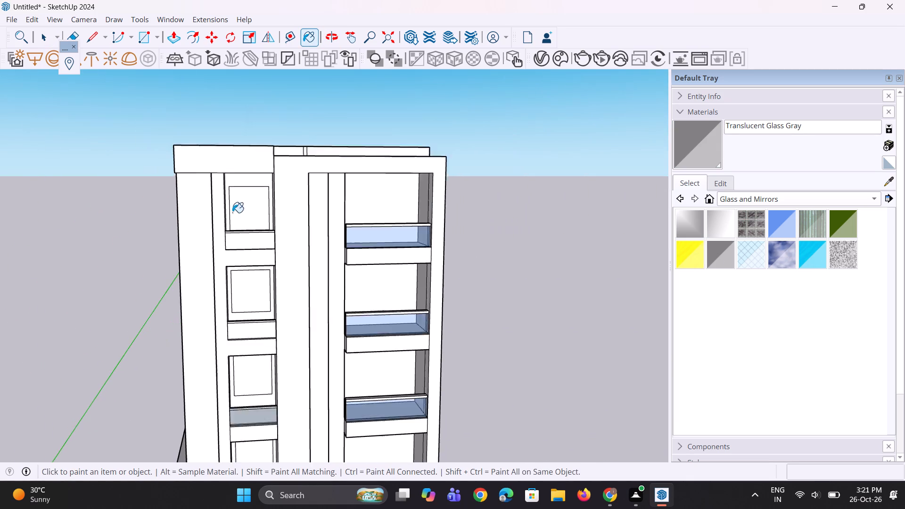
{"action": "scroll", "coordinate": [229, 201], "scroll_direction": "down", "scroll_amount": 6}
{"action": "middle_click_drag", "start_coordinate": [316, 428], "coordinate": [350, 508]}
{"action": "scroll", "coordinate": [250, 351], "scroll_direction": "up", "scroll_amount": 11}
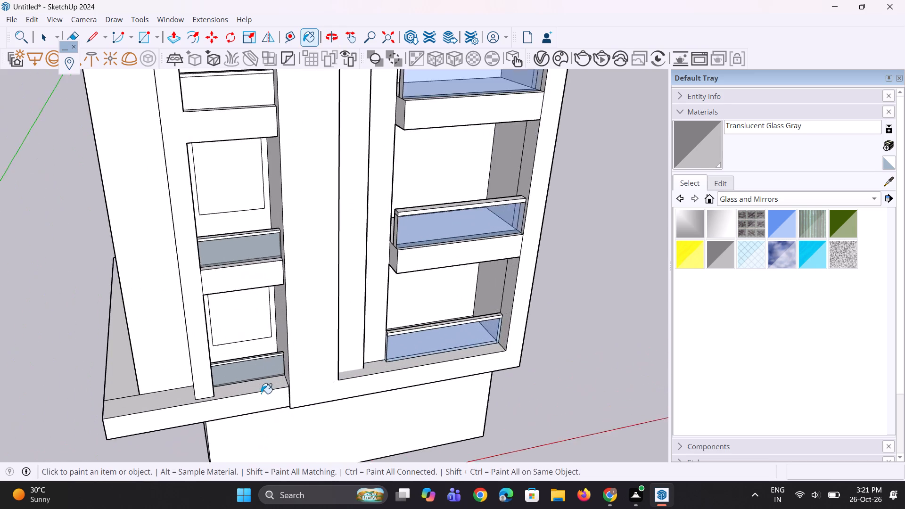
{"action": "scroll", "coordinate": [261, 394], "scroll_direction": "up", "scroll_amount": 13}
{"action": "middle_click_drag", "start_coordinate": [222, 312], "coordinate": [191, 443]}
{"action": "scroll", "coordinate": [201, 396], "scroll_direction": "up", "scroll_amount": 4}
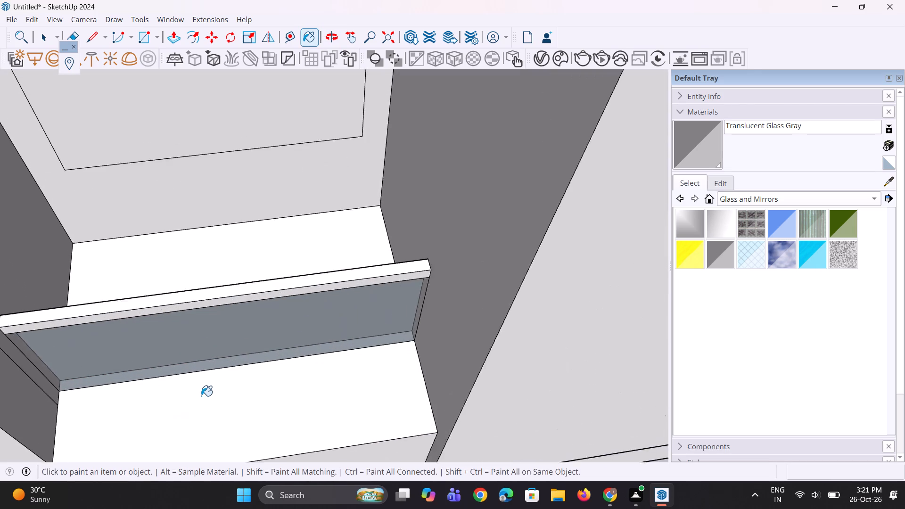
{"action": "scroll", "coordinate": [204, 393], "scroll_direction": "up", "scroll_amount": 5}
{"action": "scroll", "coordinate": [207, 333], "scroll_direction": "up", "scroll_amount": 1}
{"action": "middle_click_drag", "start_coordinate": [207, 350], "coordinate": [211, 500]}
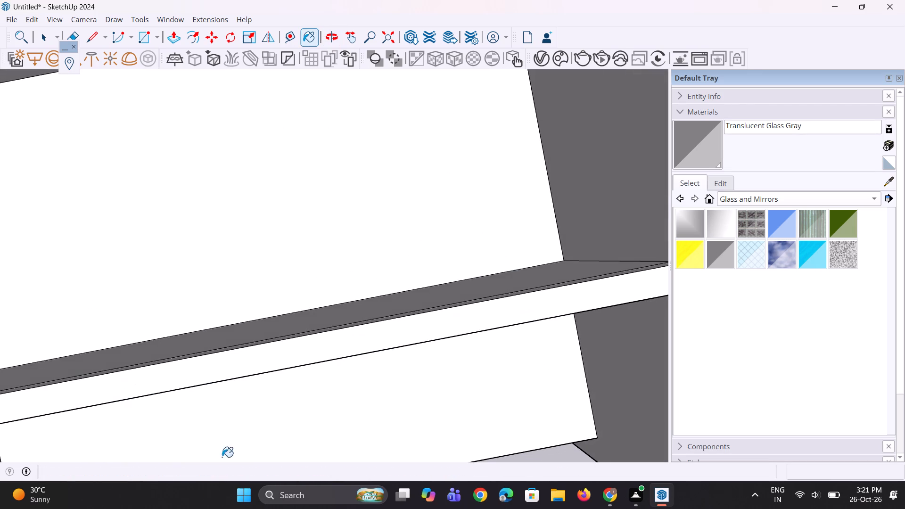
{"action": "left_click", "coordinate": [243, 337]}
Paint the inner face of the narrow column's second-lowest balcony parapet with Translucent Glass Gray.
{"action": "middle_click_drag", "start_coordinate": [266, 362], "coordinate": [270, 166]}
{"action": "scroll", "coordinate": [263, 371], "scroll_direction": "down", "scroll_amount": 20}
{"action": "scroll", "coordinate": [263, 371], "scroll_direction": "down", "scroll_amount": 2}
{"action": "middle_click_drag", "start_coordinate": [241, 313], "coordinate": [234, 414]}
{"action": "scroll", "coordinate": [219, 313], "scroll_direction": "up", "scroll_amount": 2}
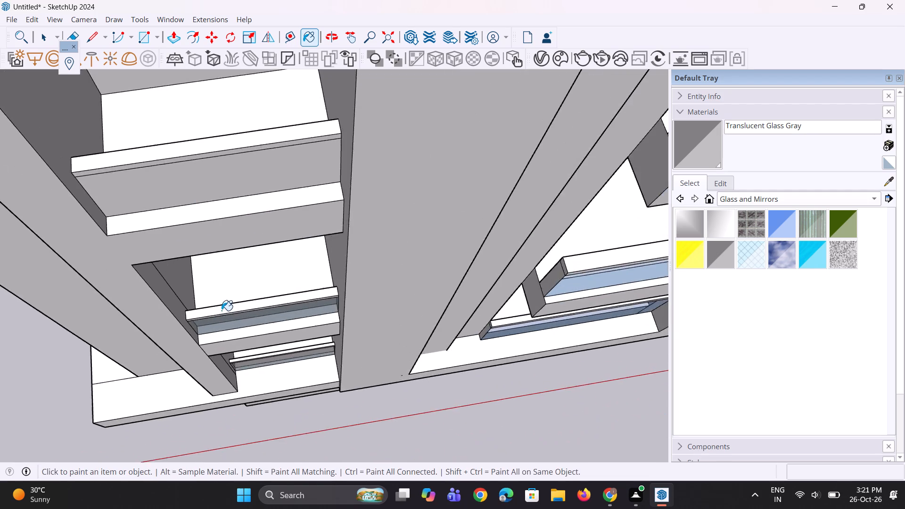
{"action": "scroll", "coordinate": [222, 311], "scroll_direction": "up", "scroll_amount": 7}
{"action": "middle_click_drag", "start_coordinate": [239, 325], "coordinate": [237, 383]}
{"action": "middle_click_drag", "start_coordinate": [235, 367], "coordinate": [238, 235]}
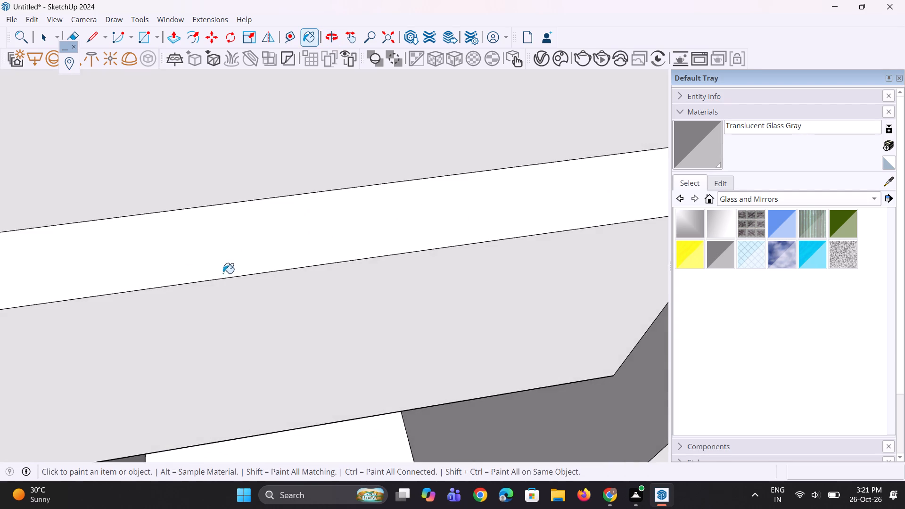
{"action": "scroll", "coordinate": [228, 274], "scroll_direction": "down", "scroll_amount": 10}
{"action": "middle_click_drag", "start_coordinate": [215, 243], "coordinate": [209, 254]}
{"action": "scroll", "coordinate": [206, 230], "scroll_direction": "down", "scroll_amount": 6}
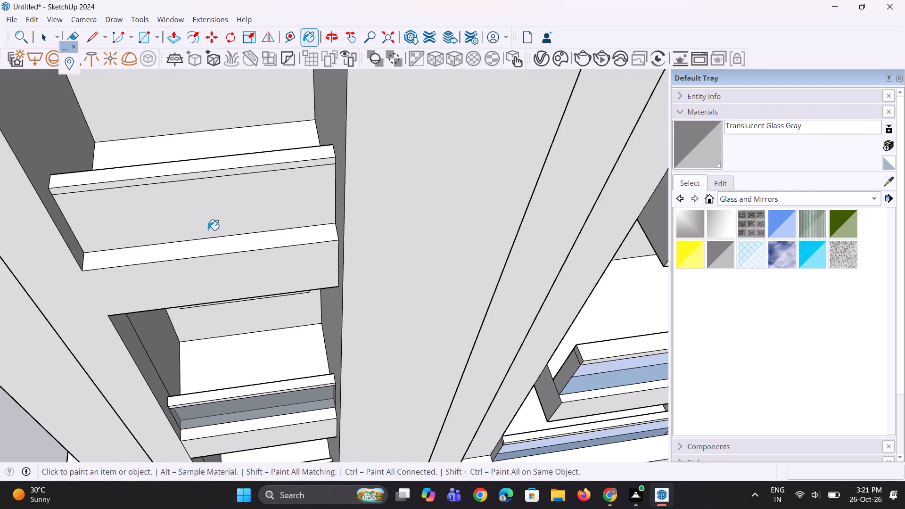
{"action": "scroll", "coordinate": [199, 365], "scroll_direction": "up", "scroll_amount": 9}
{"action": "middle_click_drag", "start_coordinate": [222, 401], "coordinate": [227, 418]}
{"action": "scroll", "coordinate": [227, 407], "scroll_direction": "up", "scroll_amount": 4}
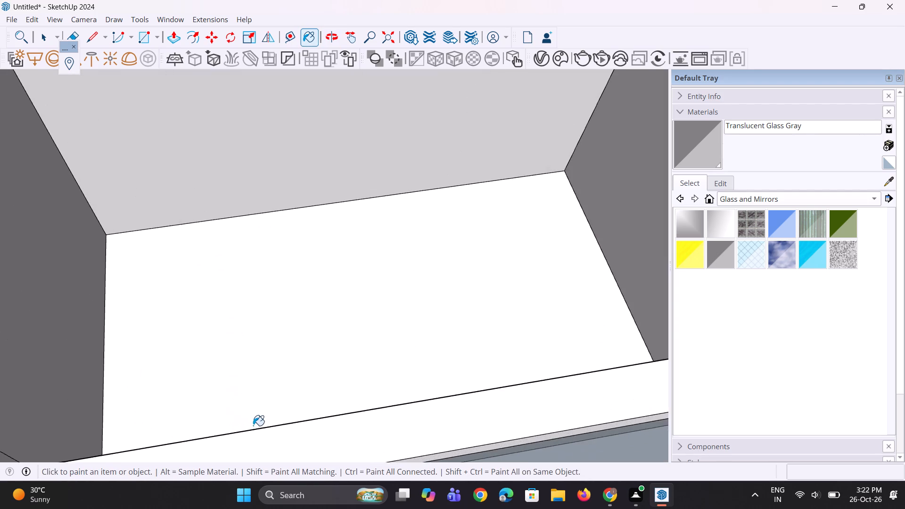
{"action": "scroll", "coordinate": [253, 426], "scroll_direction": "up", "scroll_amount": 6}
{"action": "middle_click_drag", "start_coordinate": [309, 420], "coordinate": [266, 508]}
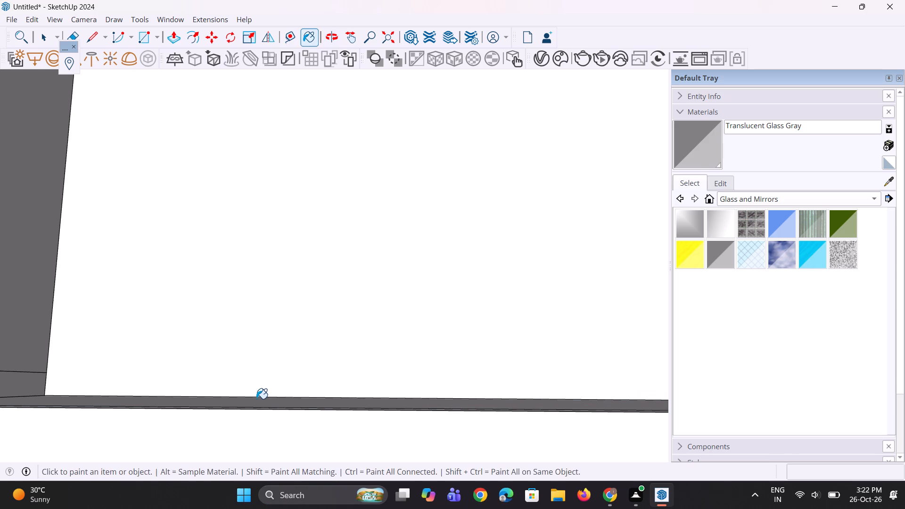
{"action": "left_click", "coordinate": [256, 399]}
Paint the outer and inner faces of the narrow column's third-lowest balcony parapet with Translucent Glass Gray.
{"action": "middle_click_drag", "start_coordinate": [274, 385], "coordinate": [313, 200]}
{"action": "scroll", "coordinate": [315, 330], "scroll_direction": "down", "scroll_amount": 10}
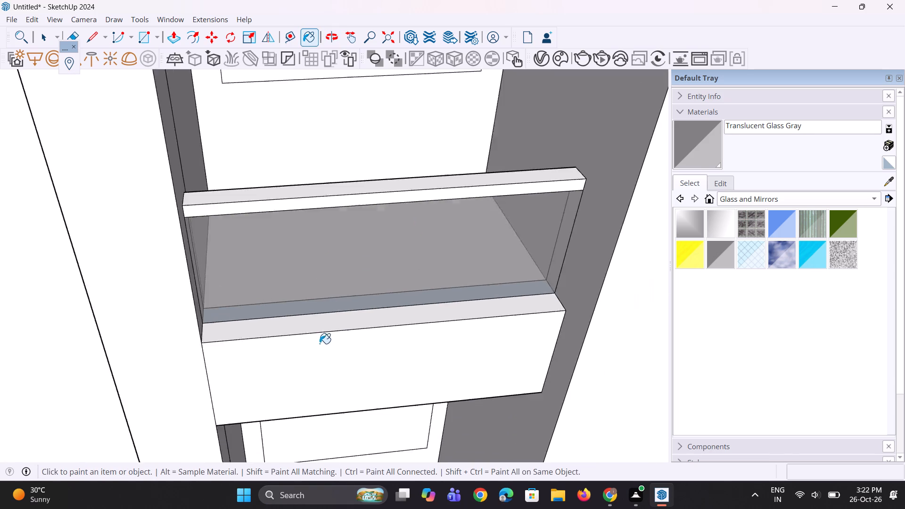
{"action": "scroll", "coordinate": [320, 344], "scroll_direction": "down", "scroll_amount": 17}
{"action": "scroll", "coordinate": [336, 201], "scroll_direction": "up", "scroll_amount": 4}
{"action": "scroll", "coordinate": [290, 206], "scroll_direction": "up", "scroll_amount": 13}
{"action": "left_click", "coordinate": [300, 215]}
{"action": "scroll", "coordinate": [309, 234], "scroll_direction": "up", "scroll_amount": 1}
{"action": "middle_click_drag", "start_coordinate": [312, 238], "coordinate": [315, 275]}
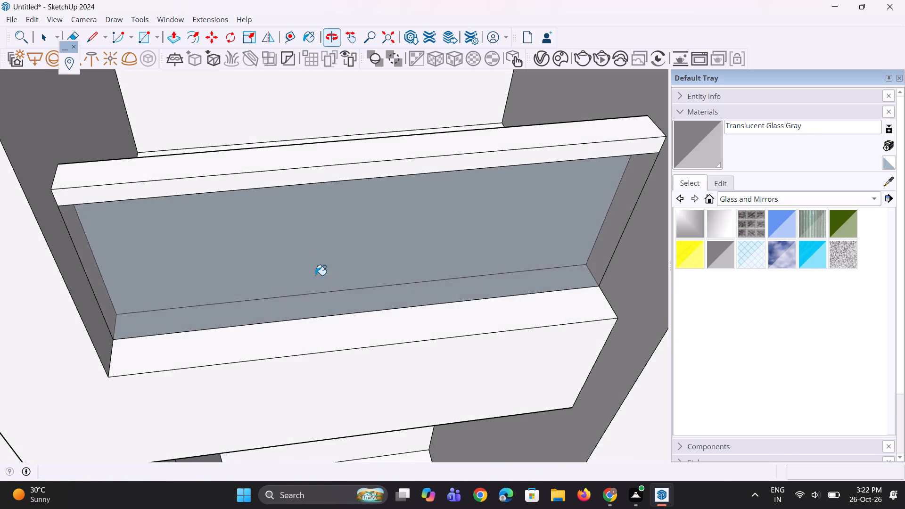
{"action": "scroll", "coordinate": [327, 230], "scroll_direction": "up", "scroll_amount": 6}
{"action": "middle_click_drag", "start_coordinate": [337, 214], "coordinate": [277, 427]}
{"action": "middle_click_drag", "start_coordinate": [339, 330], "coordinate": [426, 300]}
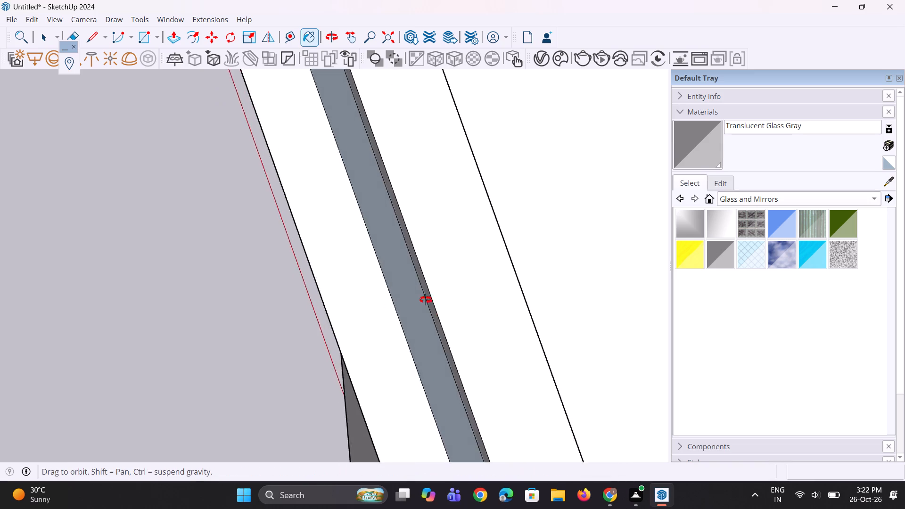
{"action": "middle_click_drag", "start_coordinate": [426, 300], "coordinate": [630, 193]}
{"action": "scroll", "coordinate": [447, 296], "scroll_direction": "up", "scroll_amount": 1}
{"action": "scroll", "coordinate": [189, 277], "scroll_direction": "down", "scroll_amount": 6}
{"action": "scroll", "coordinate": [262, 306], "scroll_direction": "up", "scroll_amount": 1}
{"action": "middle_click_drag", "start_coordinate": [280, 303], "coordinate": [382, 356]}
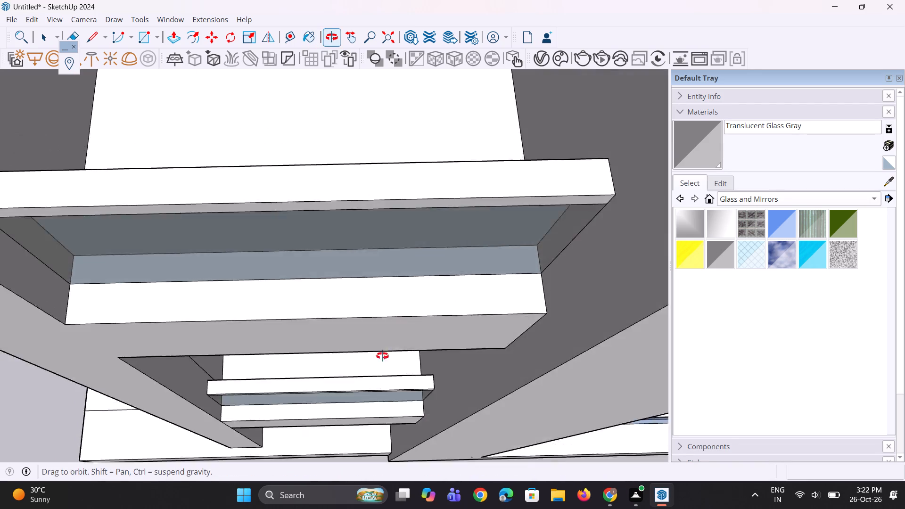
{"action": "middle_click_drag", "start_coordinate": [382, 356], "coordinate": [398, 368]}
{"action": "scroll", "coordinate": [381, 249], "scroll_direction": "up", "scroll_amount": 4}
{"action": "middle_click_drag", "start_coordinate": [364, 226], "coordinate": [395, 322]}
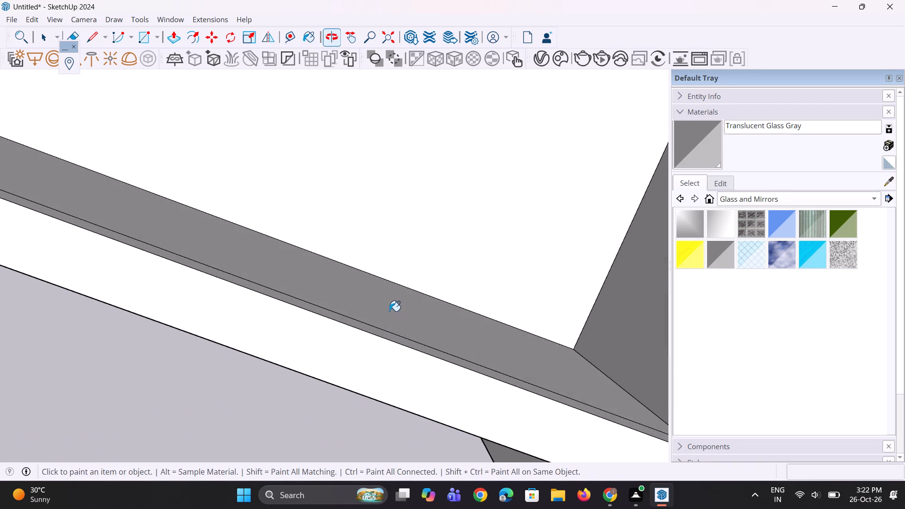
{"action": "left_click", "coordinate": [389, 311]}
Paint the outer and inner faces of the narrow column's topmost balcony parapet with Translucent Glass Gray.
{"action": "scroll", "coordinate": [373, 340], "scroll_direction": "up", "scroll_amount": 1}
{"action": "middle_click_drag", "start_coordinate": [381, 333], "coordinate": [458, 218]}
{"action": "scroll", "coordinate": [268, 322], "scroll_direction": "down", "scroll_amount": 13}
{"action": "middle_click_drag", "start_coordinate": [319, 345], "coordinate": [440, 252]}
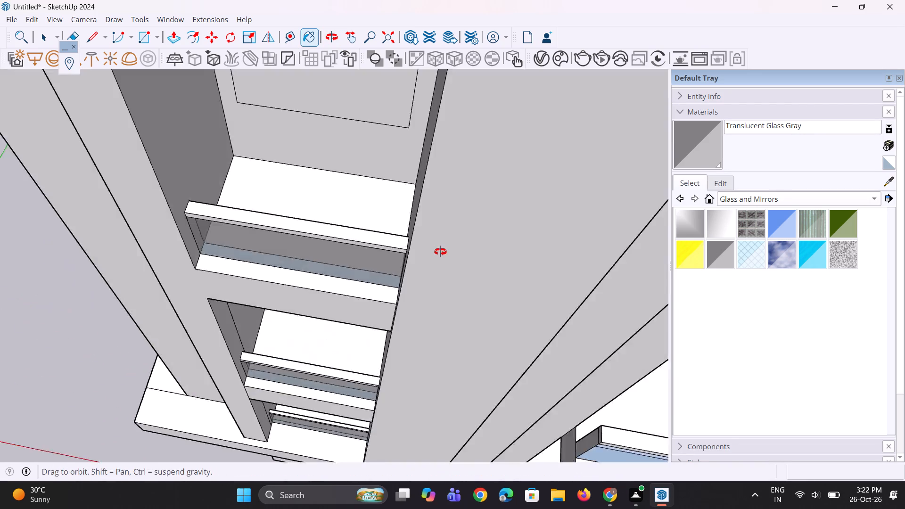
{"action": "middle_click_drag", "start_coordinate": [440, 252], "coordinate": [458, 230]}
{"action": "scroll", "coordinate": [459, 230], "scroll_direction": "up", "scroll_amount": 1}
{"action": "scroll", "coordinate": [337, 300], "scroll_direction": "down", "scroll_amount": 10}
{"action": "scroll", "coordinate": [341, 194], "scroll_direction": "up", "scroll_amount": 4}
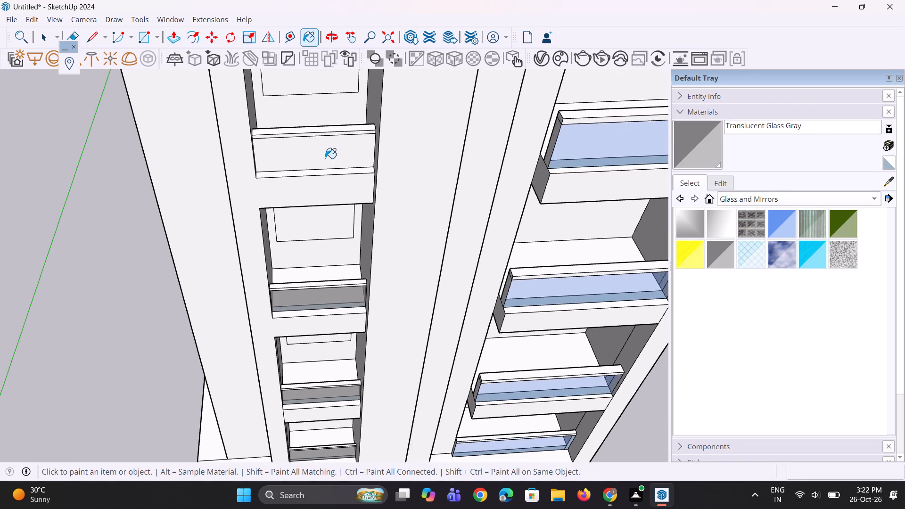
{"action": "left_click", "coordinate": [325, 158]}
{"action": "scroll", "coordinate": [334, 133], "scroll_direction": "up", "scroll_amount": 10}
{"action": "middle_click_drag", "start_coordinate": [263, 117], "coordinate": [292, 175]}
{"action": "scroll", "coordinate": [292, 175], "scroll_direction": "up", "scroll_amount": 4}
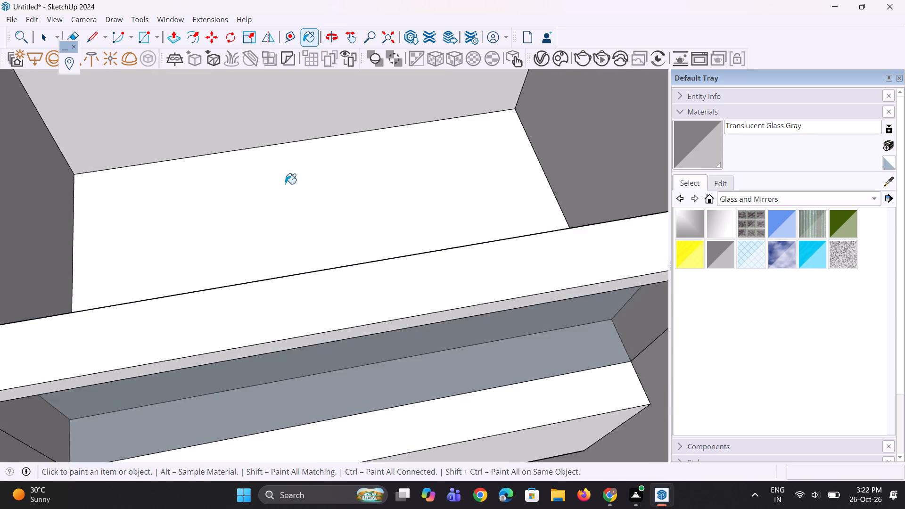
{"action": "scroll", "coordinate": [285, 184], "scroll_direction": "up", "scroll_amount": 4}
{"action": "middle_click_drag", "start_coordinate": [286, 231], "coordinate": [288, 219]}
{"action": "scroll", "coordinate": [271, 211], "scroll_direction": "down", "scroll_amount": 5}
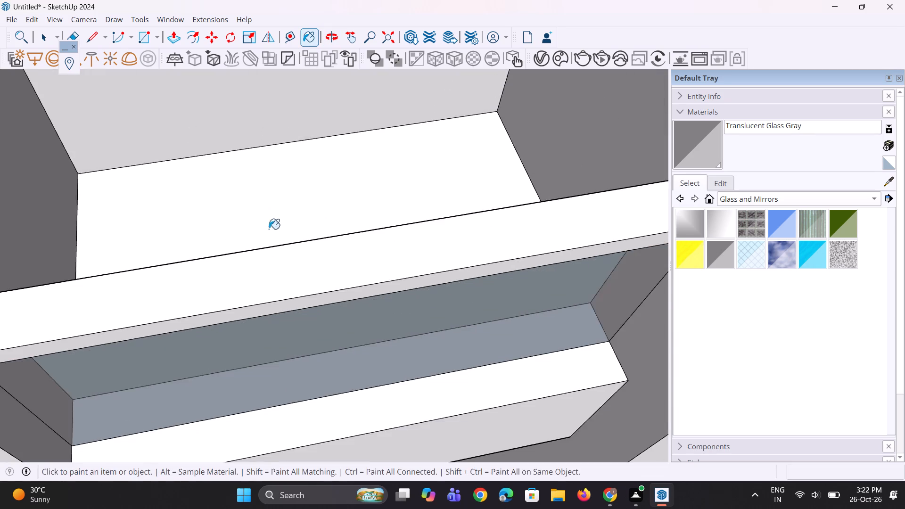
{"action": "middle_click_drag", "start_coordinate": [269, 263], "coordinate": [261, 416]}
{"action": "left_click", "coordinate": [272, 394]}
{"action": "middle_click_drag", "start_coordinate": [293, 394], "coordinate": [335, 198]}
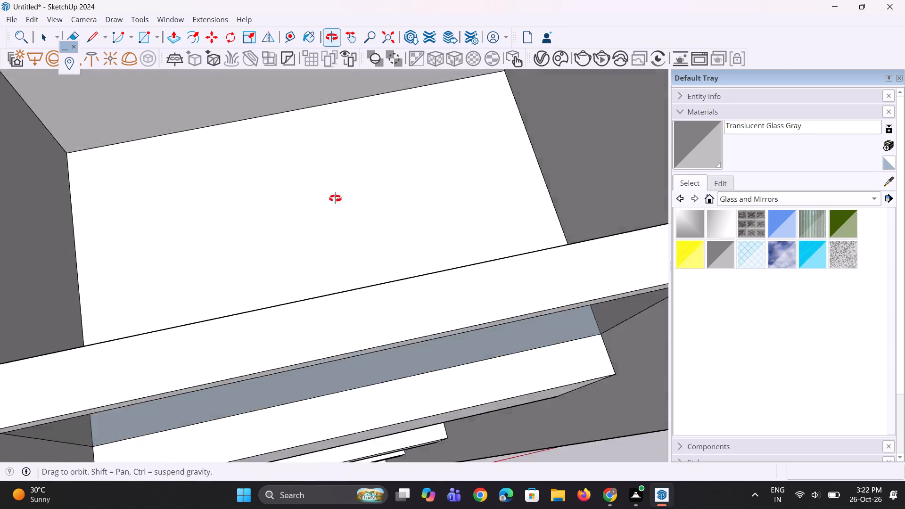
{"action": "middle_click_drag", "start_coordinate": [335, 198], "coordinate": [336, 134]}
{"action": "scroll", "coordinate": [283, 230], "scroll_direction": "down", "scroll_amount": 20}
{"action": "scroll", "coordinate": [283, 230], "scroll_direction": "down", "scroll_amount": 3}
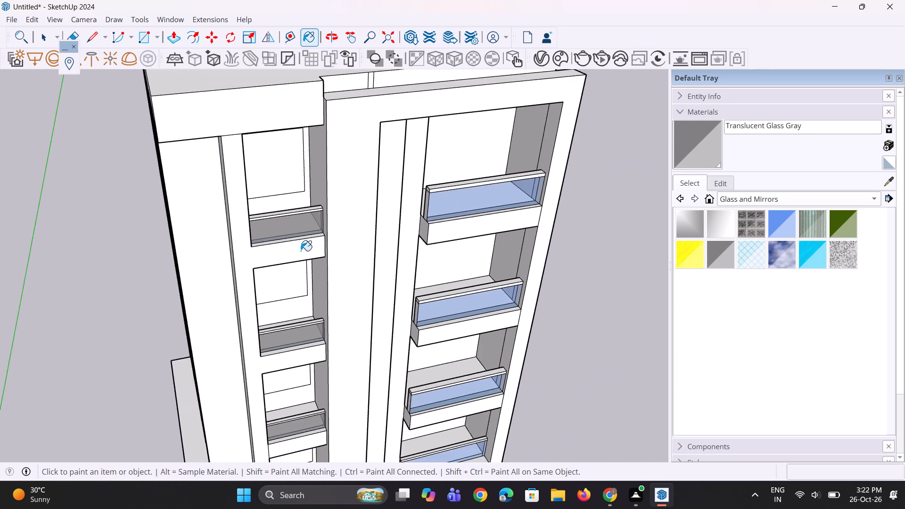
{"action": "middle_click_drag", "start_coordinate": [301, 251], "coordinate": [292, 196]}
{"action": "scroll", "coordinate": [262, 202], "scroll_direction": "down", "scroll_amount": 3}
{"action": "middle_click_drag", "start_coordinate": [306, 237], "coordinate": [271, 209]}
{"action": "key", "text": "space"}
{"action": "key", "text": "space"}
{"action": "scroll", "coordinate": [268, 252], "scroll_direction": "up", "scroll_amount": 1}
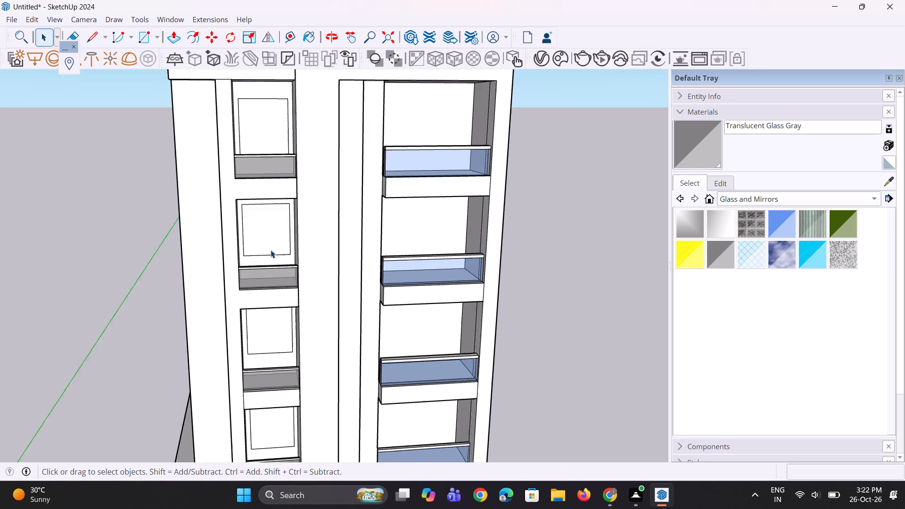
{"action": "key", "text": "space"}
Draw a window rectangle about 13' 9" by 11' 10" on the rear wall of the wide column's topmost balcony.
{"action": "scroll", "coordinate": [271, 250], "scroll_direction": "up", "scroll_amount": 1}
{"action": "scroll", "coordinate": [236, 317], "scroll_direction": "down", "scroll_amount": 3}
{"action": "middle_click_drag", "start_coordinate": [240, 347], "coordinate": [213, 350]}
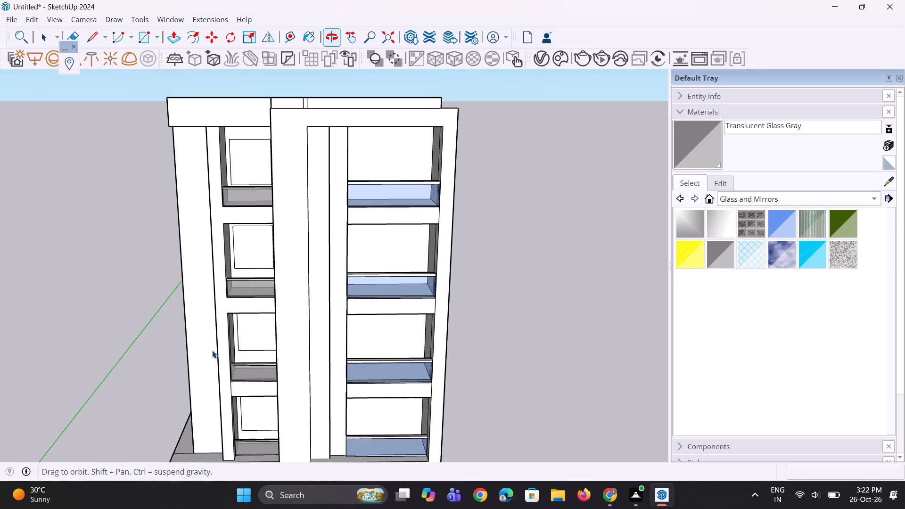
{"action": "scroll", "coordinate": [90, 315], "scroll_direction": "down", "scroll_amount": 4}
{"action": "middle_click_drag", "start_coordinate": [132, 261], "coordinate": [165, 241]}
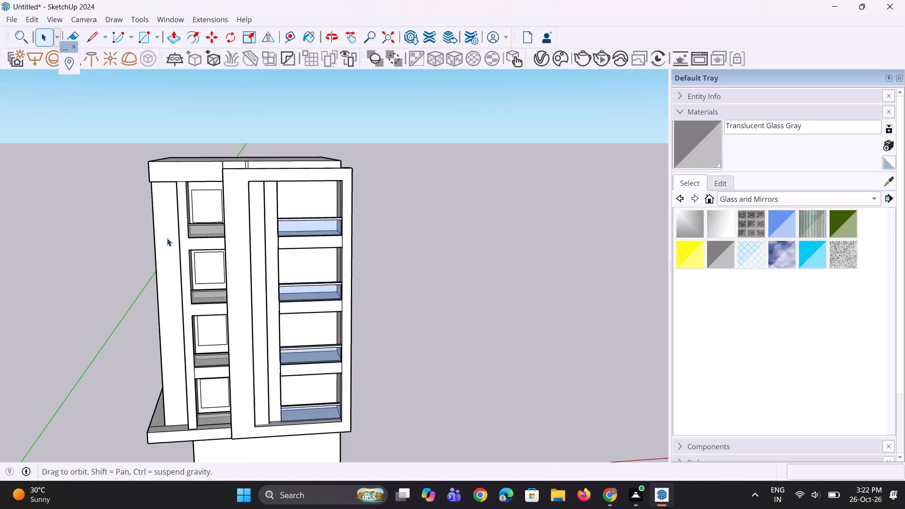
{"action": "scroll", "coordinate": [257, 182], "scroll_direction": "up", "scroll_amount": 7}
{"action": "middle_click_drag", "start_coordinate": [307, 186], "coordinate": [270, 262]}
{"action": "scroll", "coordinate": [295, 293], "scroll_direction": "up", "scroll_amount": 4}
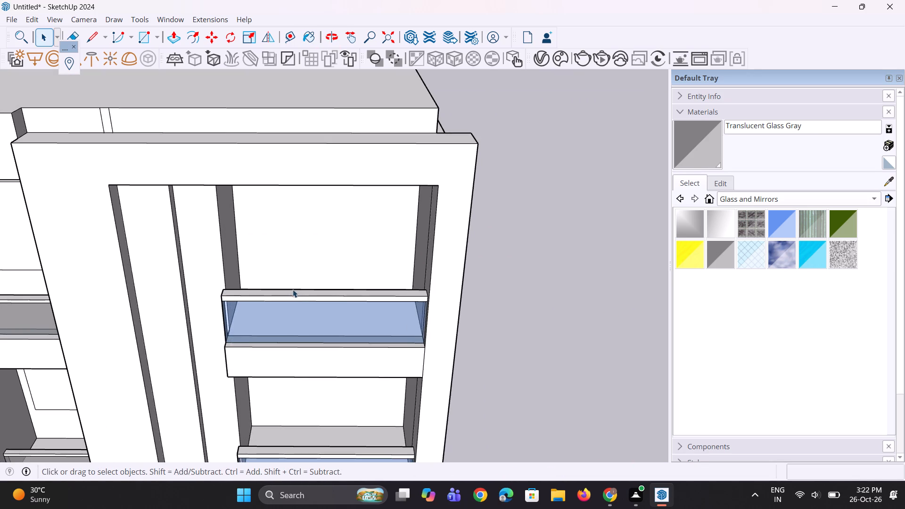
{"action": "key", "text": "r"}
{"action": "scroll", "coordinate": [279, 283], "scroll_direction": "up", "scroll_amount": 2}
{"action": "middle_click_drag", "start_coordinate": [276, 279], "coordinate": [307, 297]}
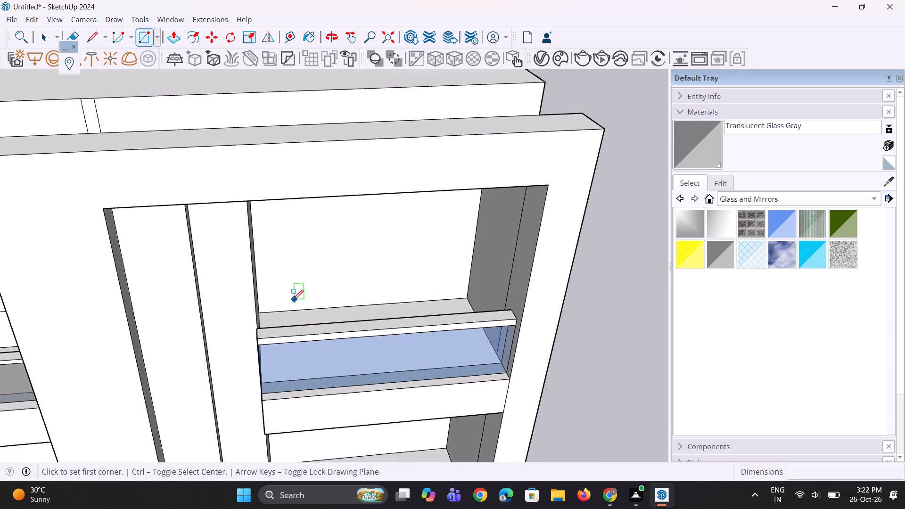
{"action": "left_click", "coordinate": [280, 300]}
{"action": "middle_click_drag", "start_coordinate": [415, 266], "coordinate": [416, 239]}
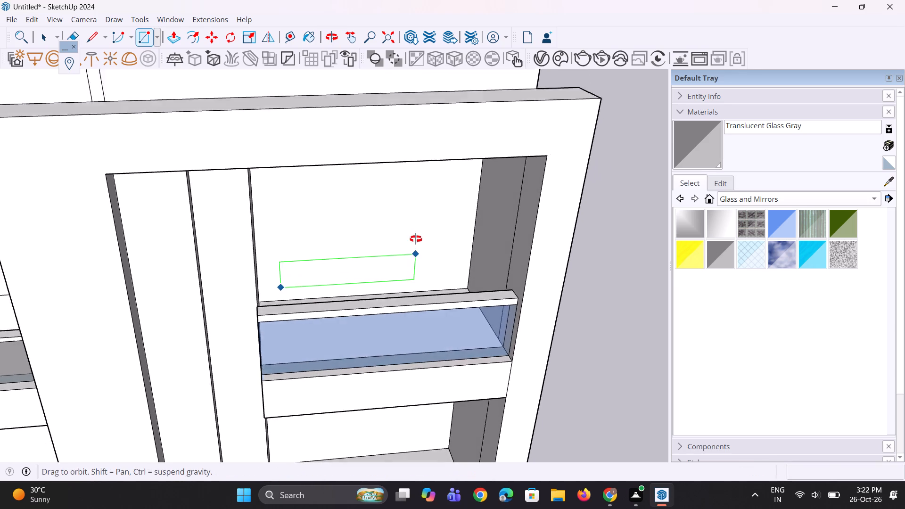
{"action": "middle_click_drag", "start_coordinate": [416, 239], "coordinate": [413, 229]}
{"action": "scroll", "coordinate": [437, 193], "scroll_direction": "up", "scroll_amount": 2}
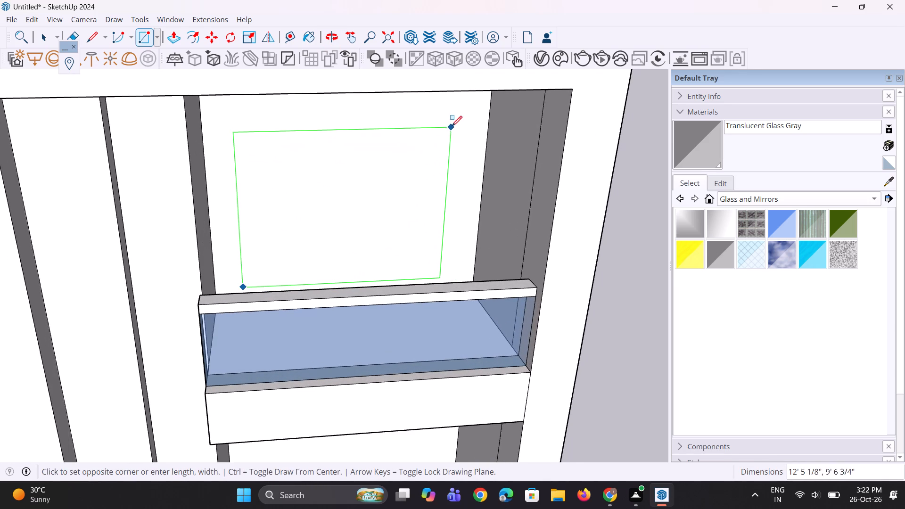
{"action": "middle_click_drag", "start_coordinate": [455, 155], "coordinate": [455, 97]}
{"action": "scroll", "coordinate": [449, 119], "scroll_direction": "down", "scroll_amount": 7}
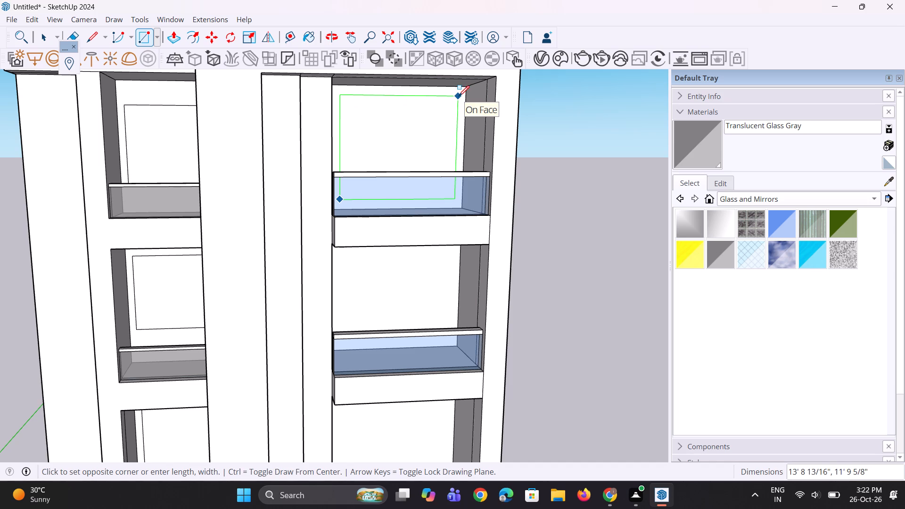
{"action": "left_click", "coordinate": [459, 96]}
{"action": "middle_click_drag", "start_coordinate": [441, 129], "coordinate": [391, 155]}
{"action": "key", "text": "space"}
{"action": "key", "text": "space"}
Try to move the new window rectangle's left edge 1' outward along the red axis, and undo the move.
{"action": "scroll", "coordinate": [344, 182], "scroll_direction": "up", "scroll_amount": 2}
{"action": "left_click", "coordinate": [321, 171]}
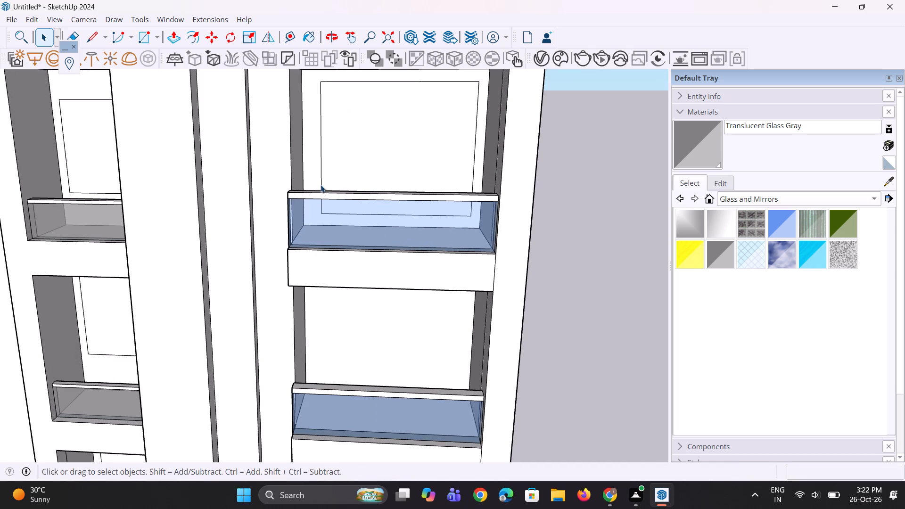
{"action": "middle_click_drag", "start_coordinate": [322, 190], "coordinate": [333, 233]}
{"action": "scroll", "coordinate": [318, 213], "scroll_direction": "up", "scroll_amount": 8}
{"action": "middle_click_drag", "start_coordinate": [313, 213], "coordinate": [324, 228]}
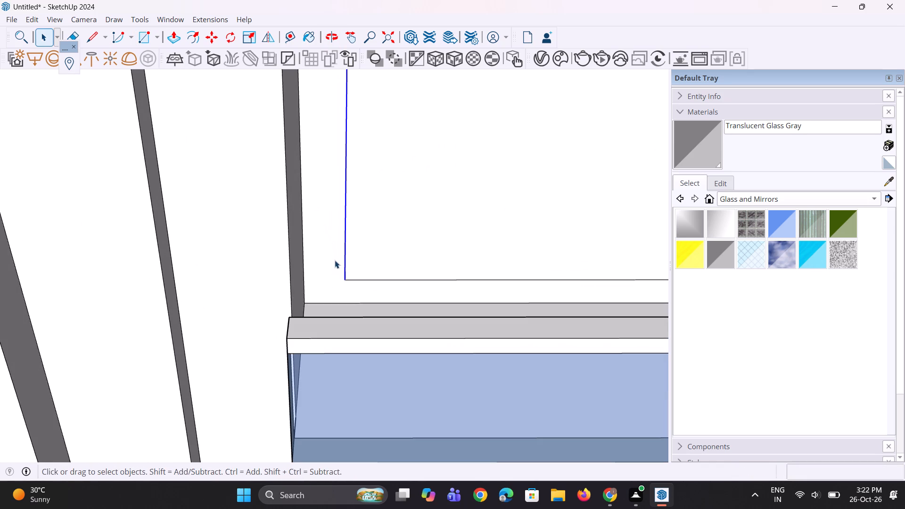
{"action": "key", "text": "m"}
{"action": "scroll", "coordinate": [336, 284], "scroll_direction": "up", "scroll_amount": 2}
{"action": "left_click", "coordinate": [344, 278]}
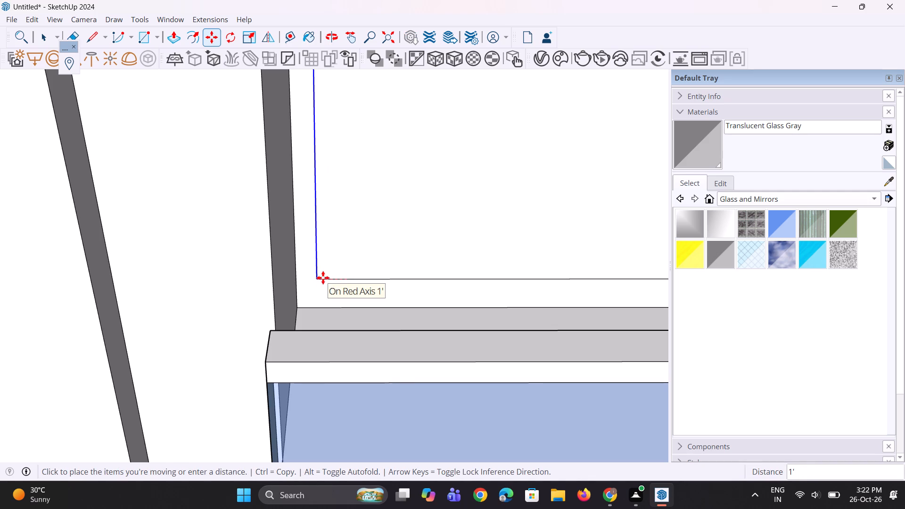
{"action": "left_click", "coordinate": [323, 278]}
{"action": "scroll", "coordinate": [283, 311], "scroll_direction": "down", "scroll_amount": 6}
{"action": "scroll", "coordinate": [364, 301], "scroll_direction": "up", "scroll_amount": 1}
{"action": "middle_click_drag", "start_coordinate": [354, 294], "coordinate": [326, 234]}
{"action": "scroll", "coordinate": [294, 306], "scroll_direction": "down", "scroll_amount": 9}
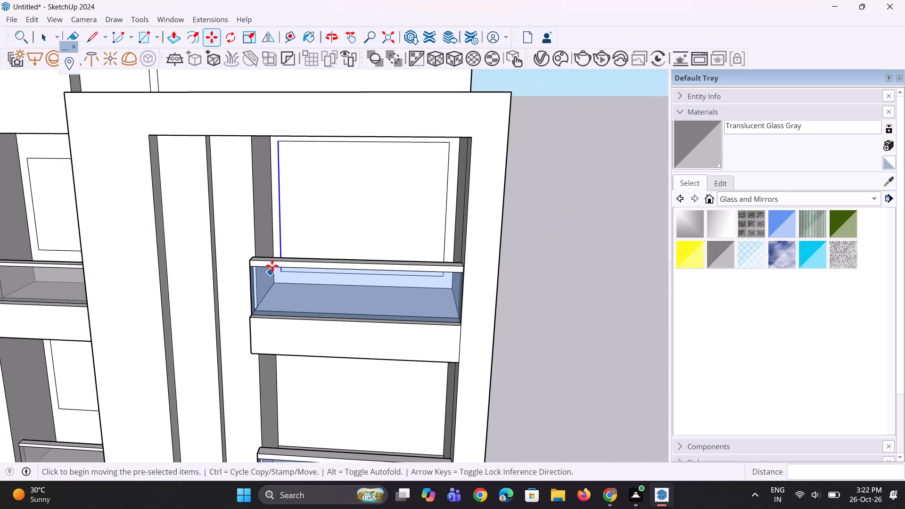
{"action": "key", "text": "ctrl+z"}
Move the left edge of the topmost wide balcony's window rectangle outward by about 7 1/2".
{"action": "scroll", "coordinate": [276, 256], "scroll_direction": "up", "scroll_amount": 4, "text": "ctrl"}
{"action": "middle_click_drag", "start_coordinate": [290, 302], "coordinate": [296, 317]}
{"action": "scroll", "coordinate": [303, 248], "scroll_direction": "up", "scroll_amount": 5}
{"action": "middle_click_drag", "start_coordinate": [302, 250], "coordinate": [304, 291]}
{"action": "scroll", "coordinate": [302, 288], "scroll_direction": "up", "scroll_amount": 2}
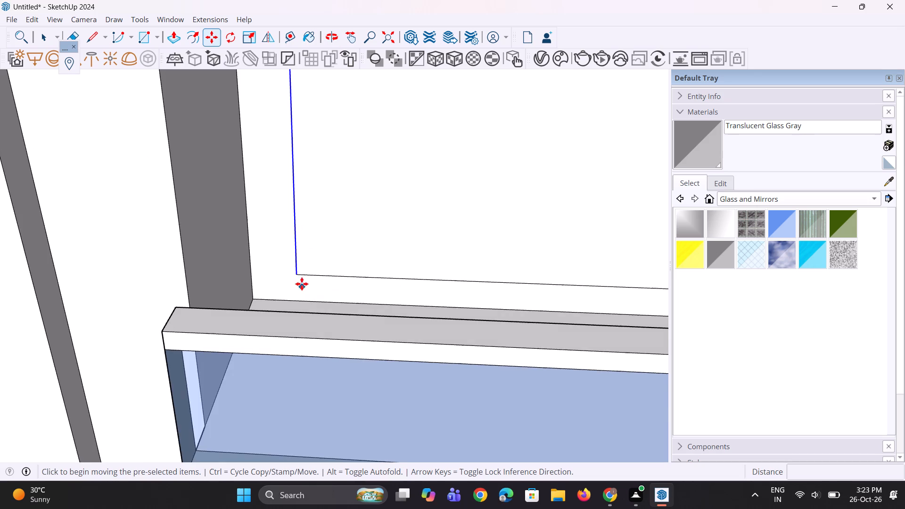
{"action": "left_click", "coordinate": [297, 271]}
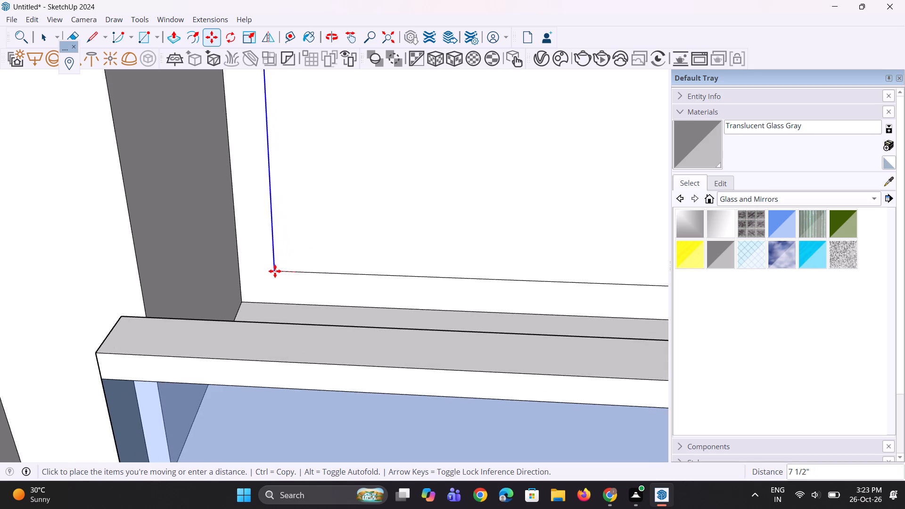
{"action": "left_click", "coordinate": [275, 271]}
{"action": "scroll", "coordinate": [265, 324], "scroll_direction": "down", "scroll_amount": 6}
{"action": "middle_click_drag", "start_coordinate": [272, 303], "coordinate": [279, 272]}
{"action": "scroll", "coordinate": [264, 314], "scroll_direction": "down", "scroll_amount": 6}
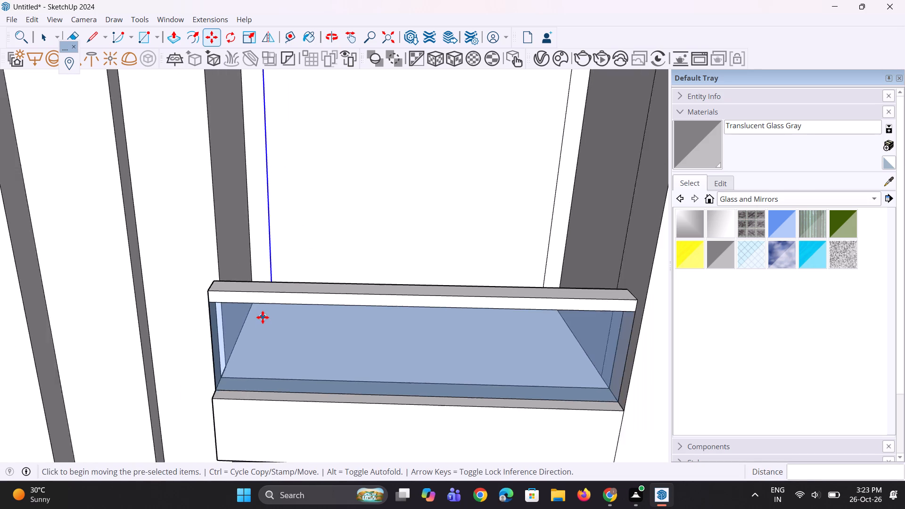
{"action": "scroll", "coordinate": [263, 317], "scroll_direction": "down", "scroll_amount": 4}
{"action": "middle_click_drag", "start_coordinate": [300, 304], "coordinate": [307, 244]}
{"action": "key", "text": "space"}
{"action": "key", "text": "space"}
Copy the topmost wide balcony's window rectangle about 17' 7" straight down onto the rear wall of the balcony below.
{"action": "left_click", "coordinate": [327, 204]}
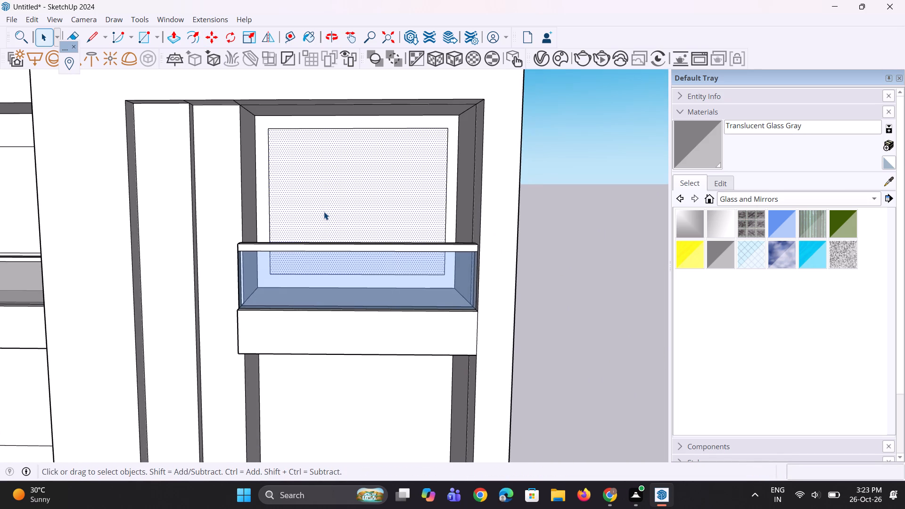
{"action": "key", "text": "m"}
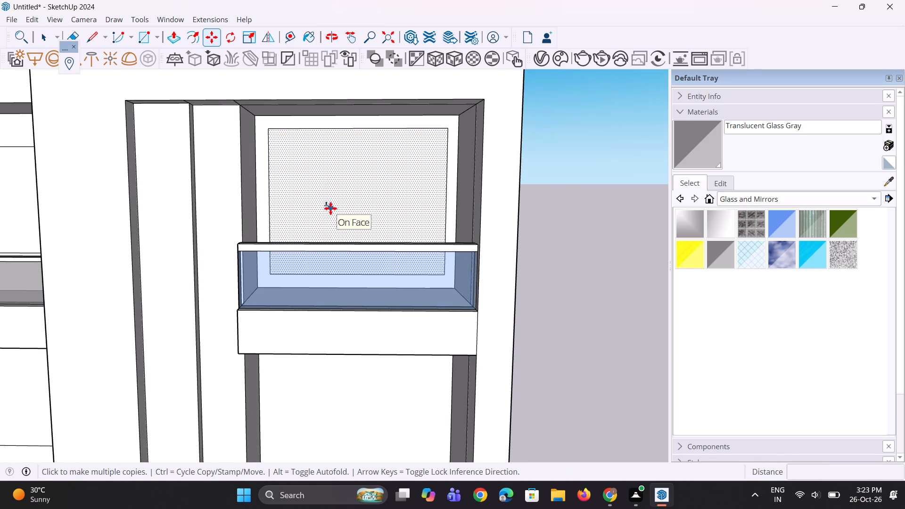
{"action": "left_click", "coordinate": [330, 208]}
{"action": "scroll", "coordinate": [327, 275], "scroll_direction": "down", "scroll_amount": 5}
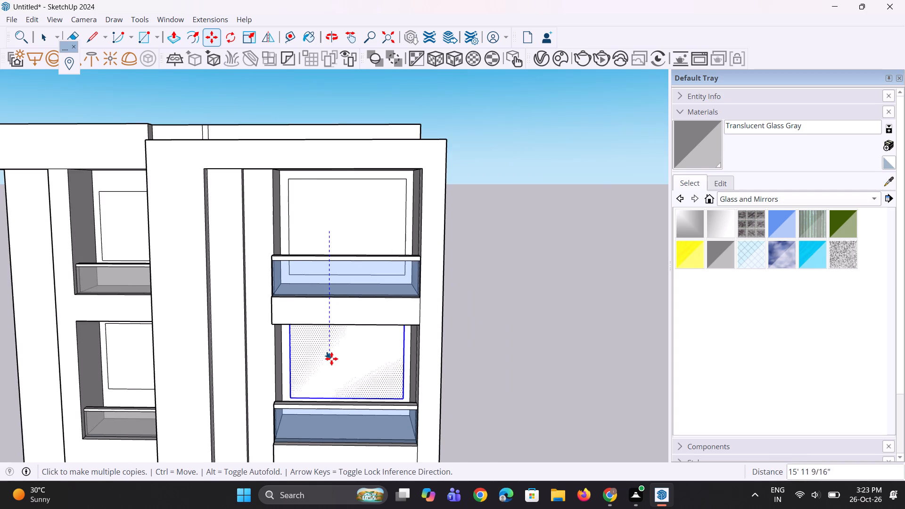
{"action": "scroll", "coordinate": [334, 366], "scroll_direction": "up", "scroll_amount": 7}
{"action": "scroll", "coordinate": [335, 352], "scroll_direction": "down", "scroll_amount": 3}
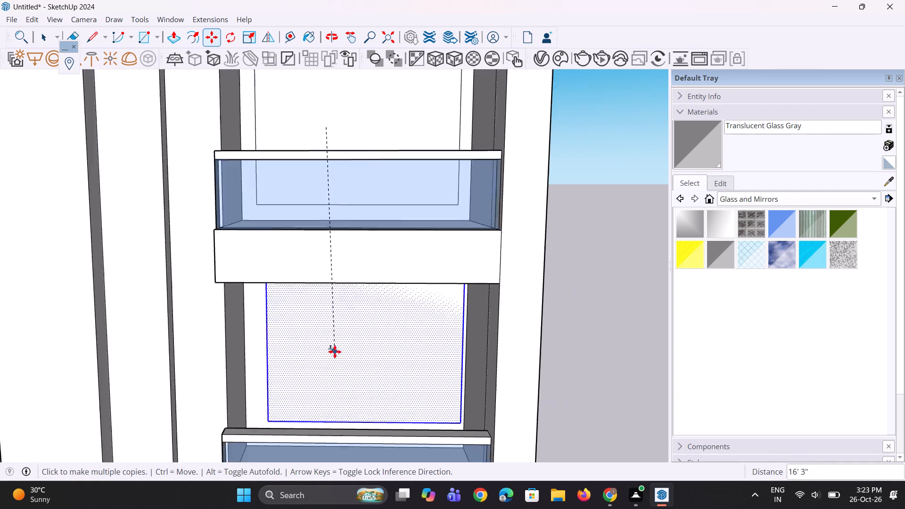
{"action": "scroll", "coordinate": [335, 352], "scroll_direction": "down", "scroll_amount": 1}
{"action": "middle_click_drag", "start_coordinate": [338, 347], "coordinate": [333, 384]}
{"action": "scroll", "coordinate": [321, 395], "scroll_direction": "up", "scroll_amount": 2}
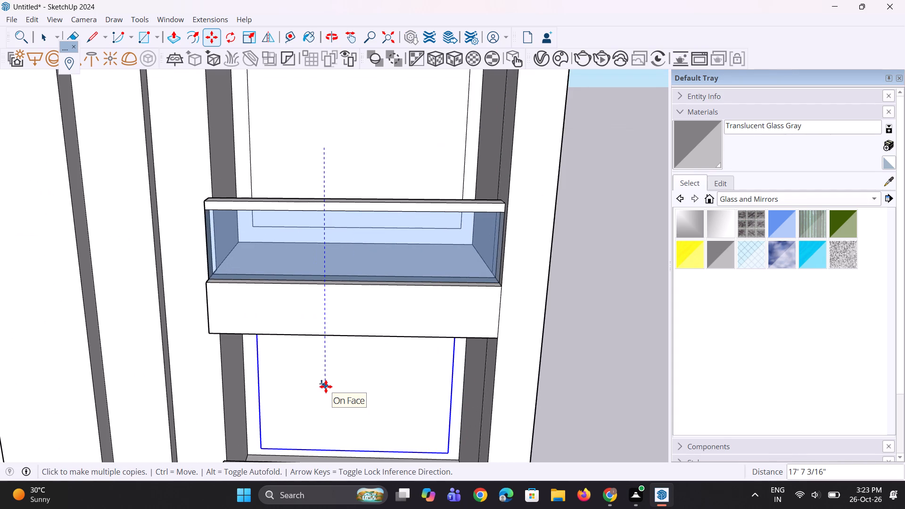
{"action": "left_click", "coordinate": [326, 386]}
Place another copy of the window rectangle about 34' 7" below the original, on the wide column's third balcony rear wall.
{"action": "middle_click_drag", "start_coordinate": [343, 361], "coordinate": [346, 274]}
{"action": "scroll", "coordinate": [346, 229], "scroll_direction": "down", "scroll_amount": 10}
{"action": "scroll", "coordinate": [348, 318], "scroll_direction": "up", "scroll_amount": 3}
{"action": "middle_click_drag", "start_coordinate": [339, 337], "coordinate": [338, 341]}
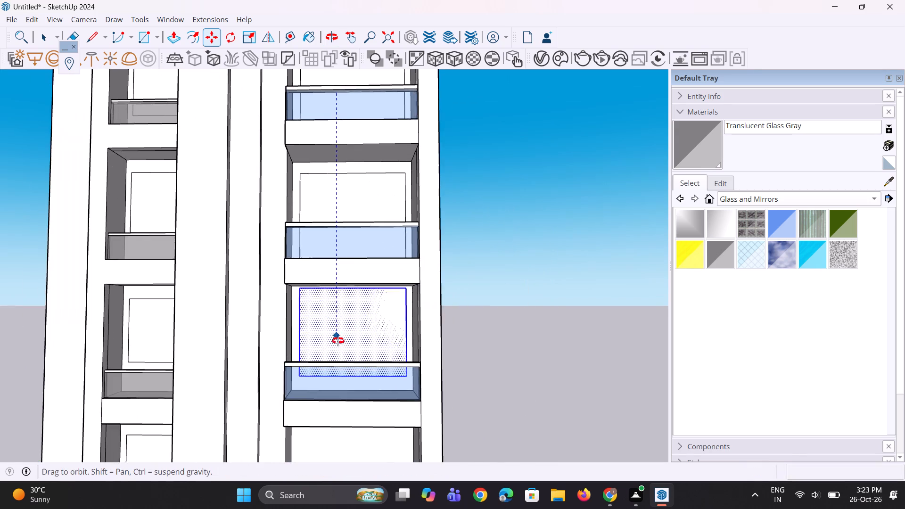
{"action": "middle_click_drag", "start_coordinate": [338, 341], "coordinate": [327, 391]}
{"action": "scroll", "coordinate": [327, 391], "scroll_direction": "up", "scroll_amount": 6}
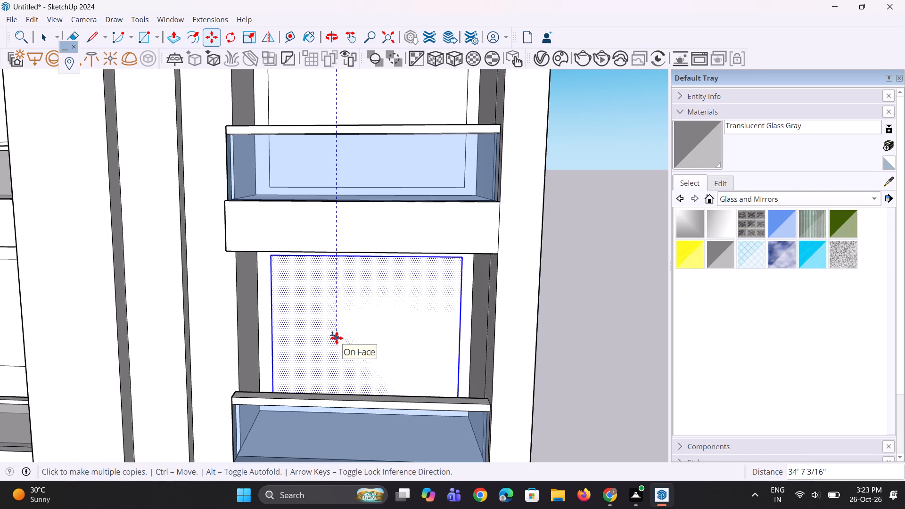
{"action": "left_click", "coordinate": [337, 337]}
Place a last copy of the window rectangle about 51' 8" below the original, on the wide column's lowest balcony rear wall.
{"action": "scroll", "coordinate": [358, 286], "scroll_direction": "down", "scroll_amount": 4}
{"action": "scroll", "coordinate": [369, 190], "scroll_direction": "down", "scroll_amount": 6}
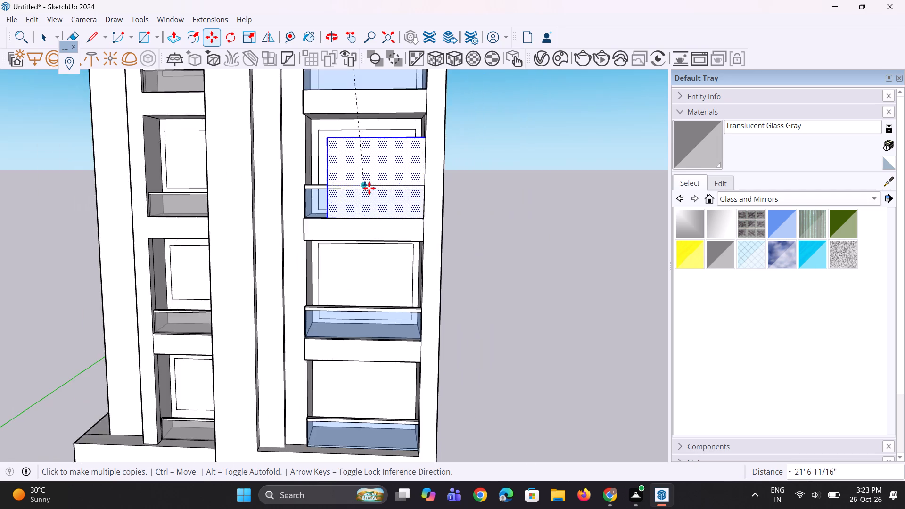
{"action": "scroll", "coordinate": [369, 188], "scroll_direction": "down", "scroll_amount": 3}
{"action": "scroll", "coordinate": [337, 334], "scroll_direction": "up", "scroll_amount": 9}
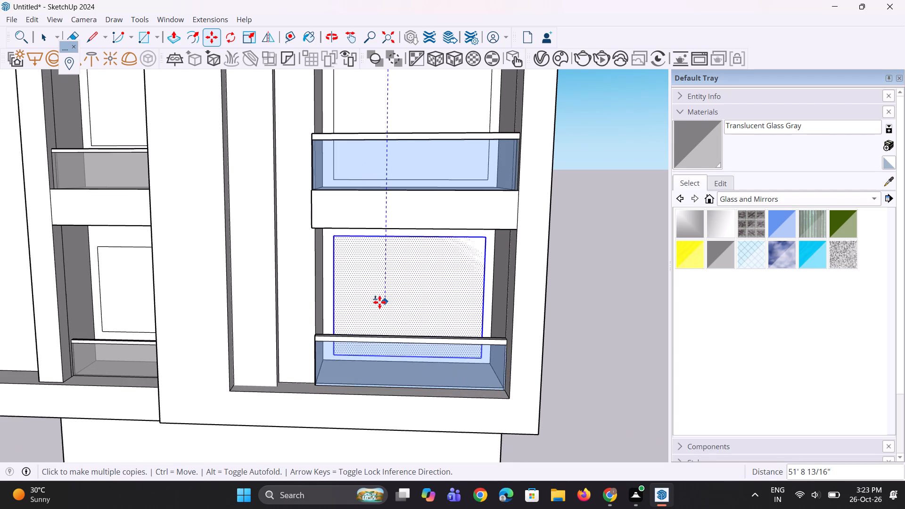
{"action": "scroll", "coordinate": [379, 302], "scroll_direction": "up", "scroll_amount": 1}
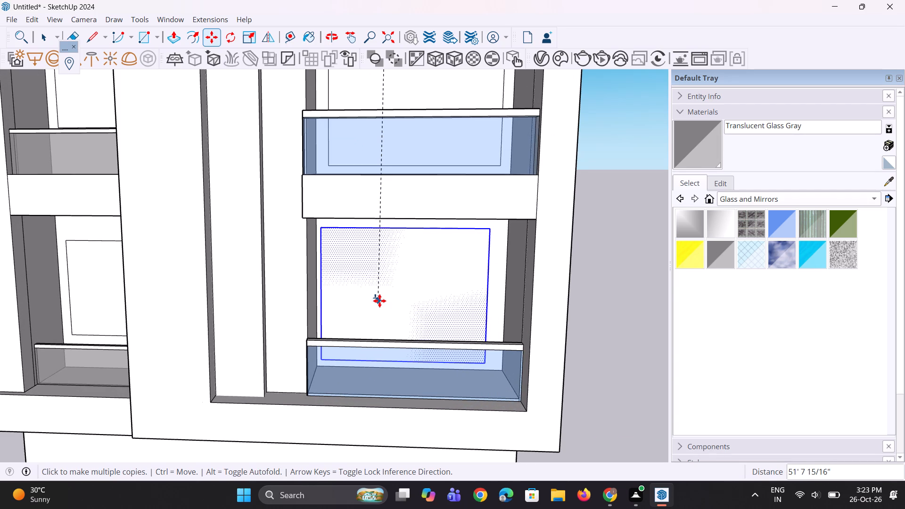
{"action": "left_click", "coordinate": [380, 303]}
{"action": "scroll", "coordinate": [390, 311], "scroll_direction": "down", "scroll_amount": 10}
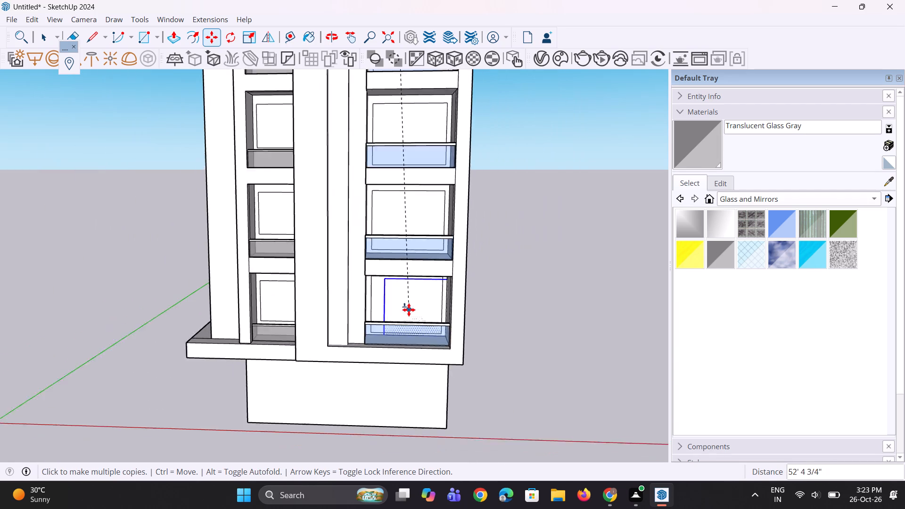
{"action": "key", "text": "space"}
{"action": "scroll", "coordinate": [323, 337], "scroll_direction": "down", "scroll_amount": 4}
{"action": "key", "text": "space"}
{"action": "key", "text": "space"}
{"action": "key", "text": "space"}
{"action": "scroll", "coordinate": [323, 335], "scroll_direction": "down", "scroll_amount": 4}
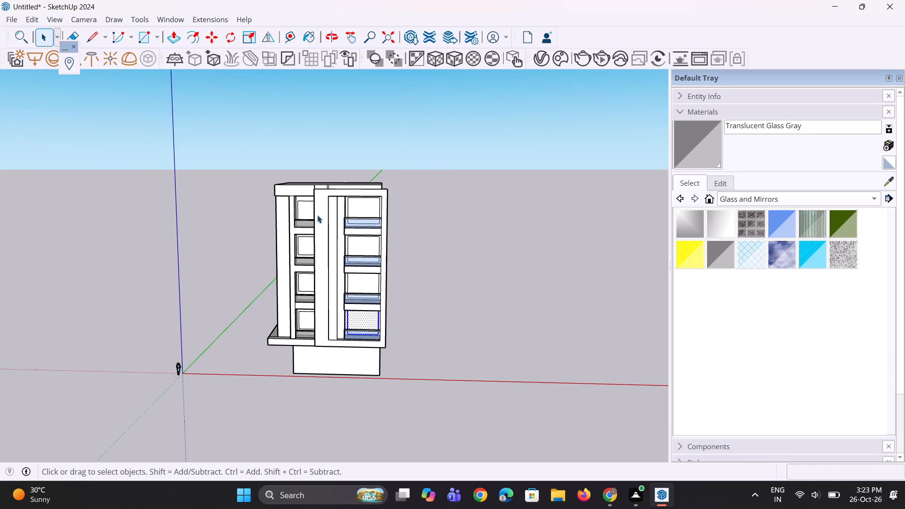
Copy the narrow column's topmost window face about 33' 2" along the red axis, into the open space beside the building.
{"action": "scroll", "coordinate": [302, 183], "scroll_direction": "up", "scroll_amount": 6}
{"action": "left_click", "coordinate": [305, 217]}
{"action": "key", "text": "m"}
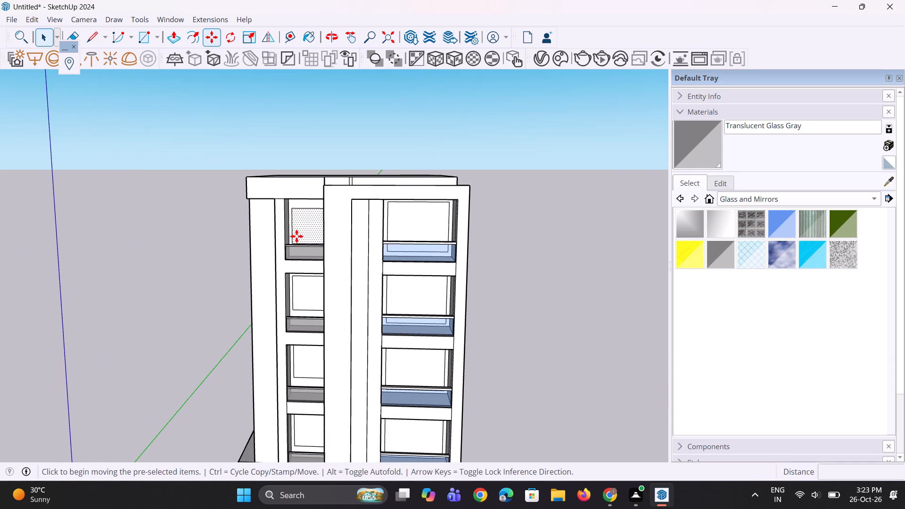
{"action": "left_click", "coordinate": [296, 236]}
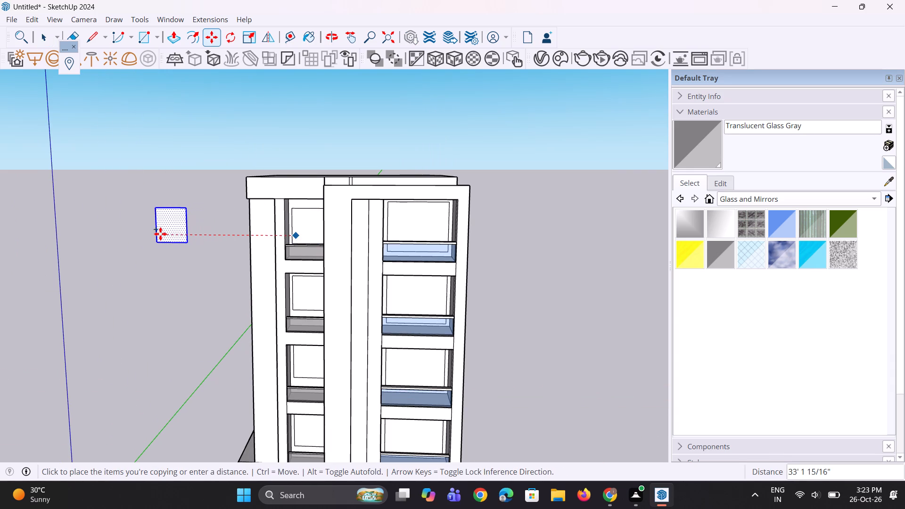
{"action": "left_click", "coordinate": [160, 234]}
{"action": "middle_click_drag", "start_coordinate": [185, 237], "coordinate": [345, 263]}
{"action": "key", "text": "space"}
{"action": "scroll", "coordinate": [220, 266], "scroll_direction": "up", "scroll_amount": 2}
{"action": "key", "text": "space"}
{"action": "key", "text": "space"}
{"action": "scroll", "coordinate": [217, 254], "scroll_direction": "up", "scroll_amount": 2}
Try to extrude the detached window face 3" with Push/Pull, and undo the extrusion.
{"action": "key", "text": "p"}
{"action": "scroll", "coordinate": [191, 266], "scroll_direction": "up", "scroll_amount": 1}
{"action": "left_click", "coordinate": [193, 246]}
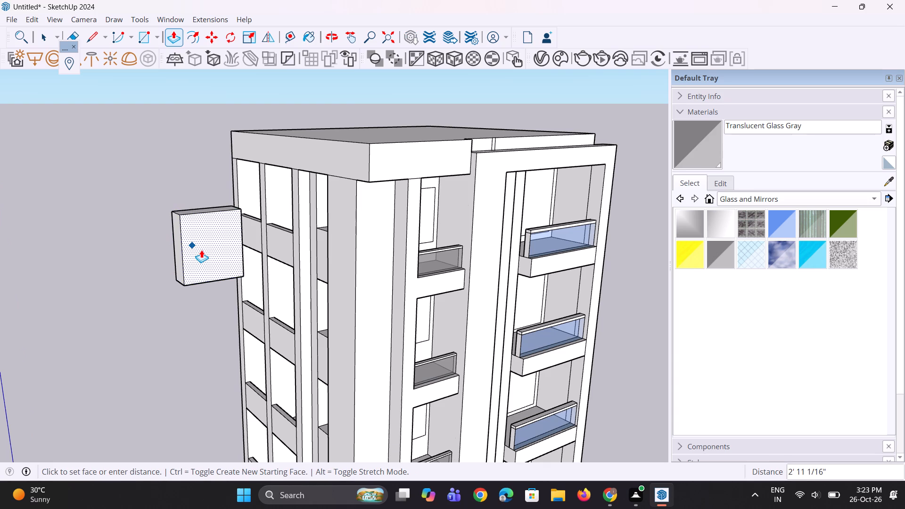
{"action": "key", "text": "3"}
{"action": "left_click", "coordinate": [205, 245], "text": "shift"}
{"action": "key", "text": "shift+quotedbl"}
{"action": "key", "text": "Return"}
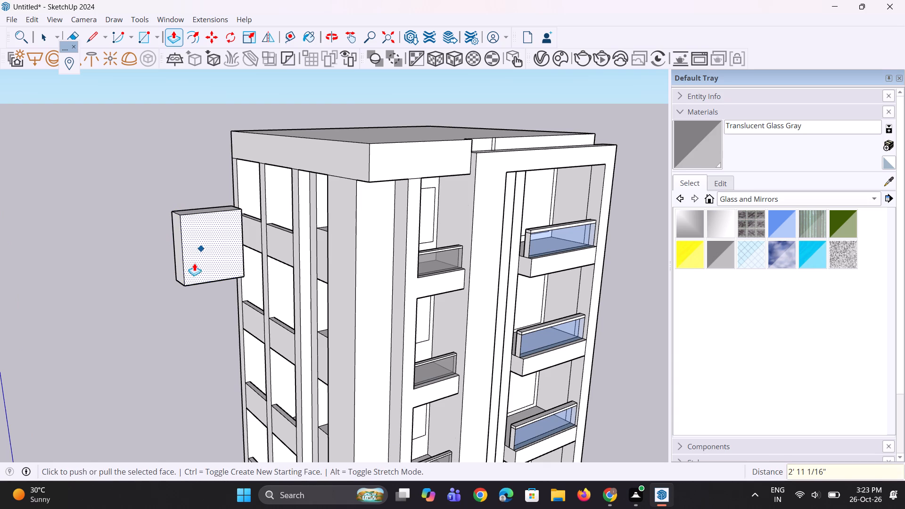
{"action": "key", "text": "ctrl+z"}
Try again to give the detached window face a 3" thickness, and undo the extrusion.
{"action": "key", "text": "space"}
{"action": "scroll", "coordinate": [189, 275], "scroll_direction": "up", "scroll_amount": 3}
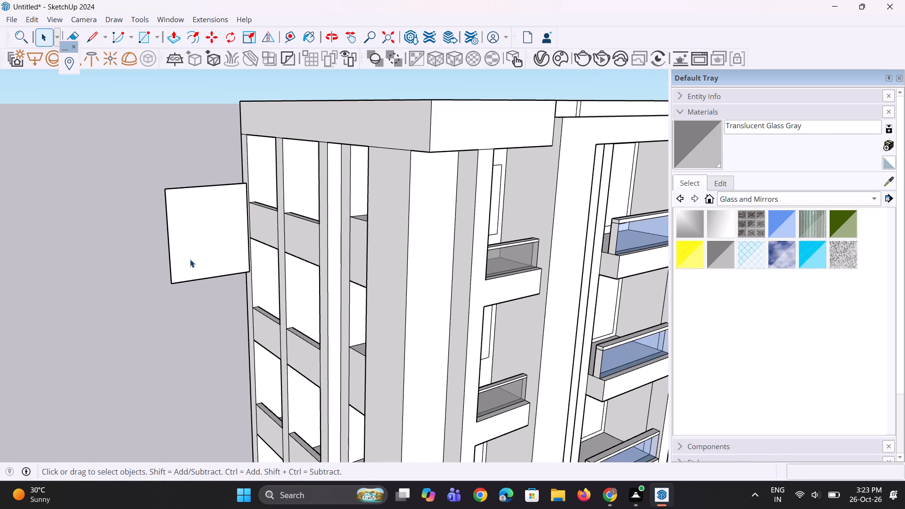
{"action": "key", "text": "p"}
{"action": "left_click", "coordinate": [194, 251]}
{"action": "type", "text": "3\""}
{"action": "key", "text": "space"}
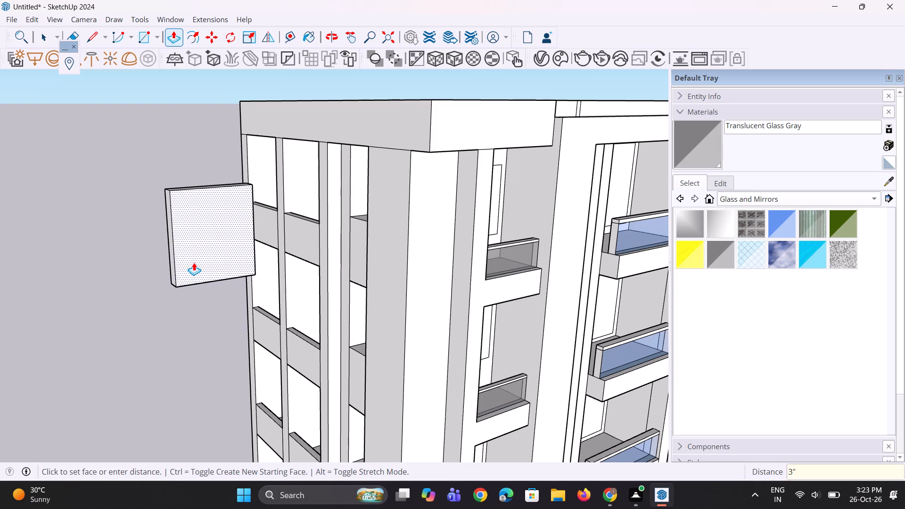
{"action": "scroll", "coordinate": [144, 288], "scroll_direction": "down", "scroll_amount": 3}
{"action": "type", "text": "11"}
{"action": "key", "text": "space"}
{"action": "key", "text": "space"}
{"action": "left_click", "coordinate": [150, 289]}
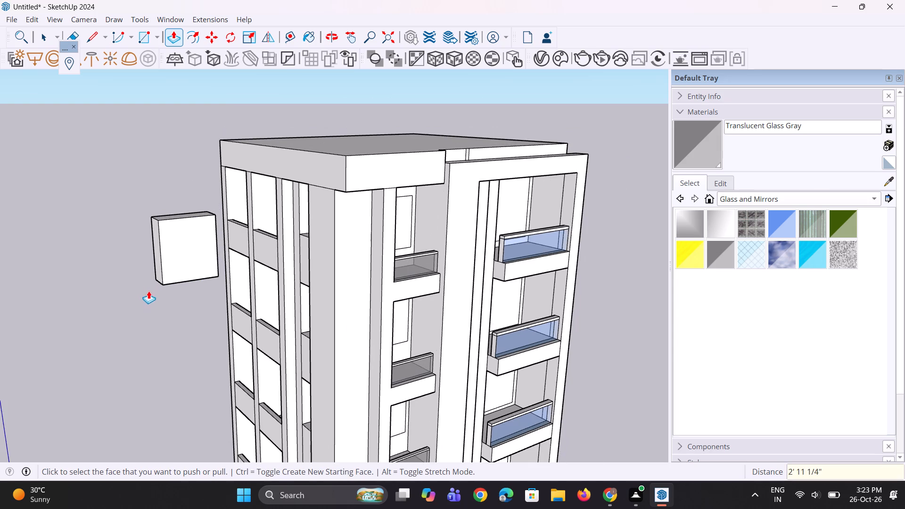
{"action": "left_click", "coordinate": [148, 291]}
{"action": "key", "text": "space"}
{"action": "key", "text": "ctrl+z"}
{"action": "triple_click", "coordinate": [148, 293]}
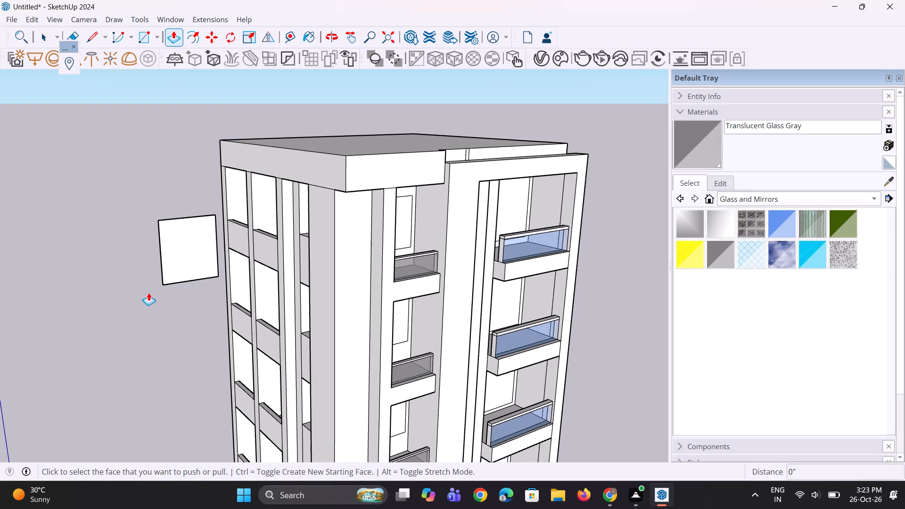
Extrude the detached window face 3" with Push/Pull.
{"action": "key", "text": "space"}
{"action": "key", "text": "space"}
{"action": "left_click", "coordinate": [148, 293]}
{"action": "middle_click_drag", "start_coordinate": [184, 291], "coordinate": [162, 302]}
{"action": "scroll", "coordinate": [169, 264], "scroll_direction": "up", "scroll_amount": 6}
{"action": "key", "text": "p"}
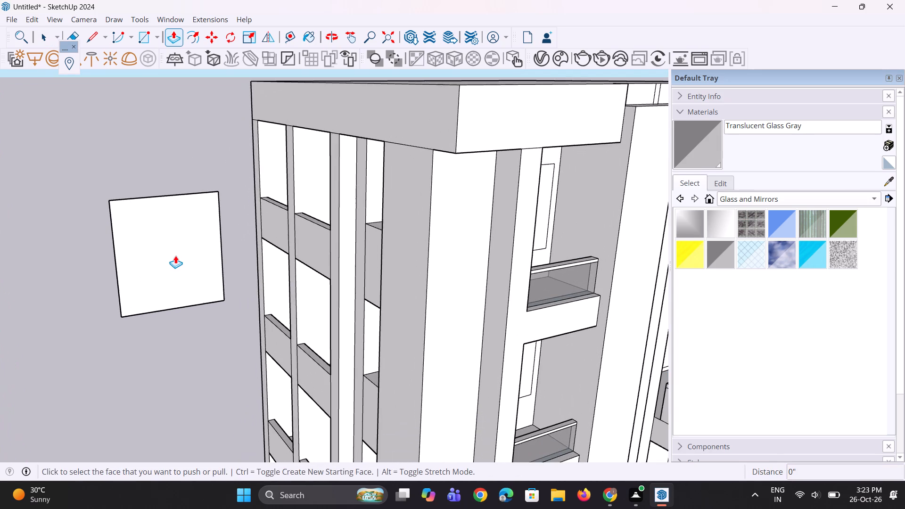
{"action": "left_click", "coordinate": [176, 254]}
{"action": "type", "text": "3\""}
{"action": "key", "text": "Return"}
{"action": "key", "text": "space"}
{"action": "left_click", "coordinate": [154, 334]}
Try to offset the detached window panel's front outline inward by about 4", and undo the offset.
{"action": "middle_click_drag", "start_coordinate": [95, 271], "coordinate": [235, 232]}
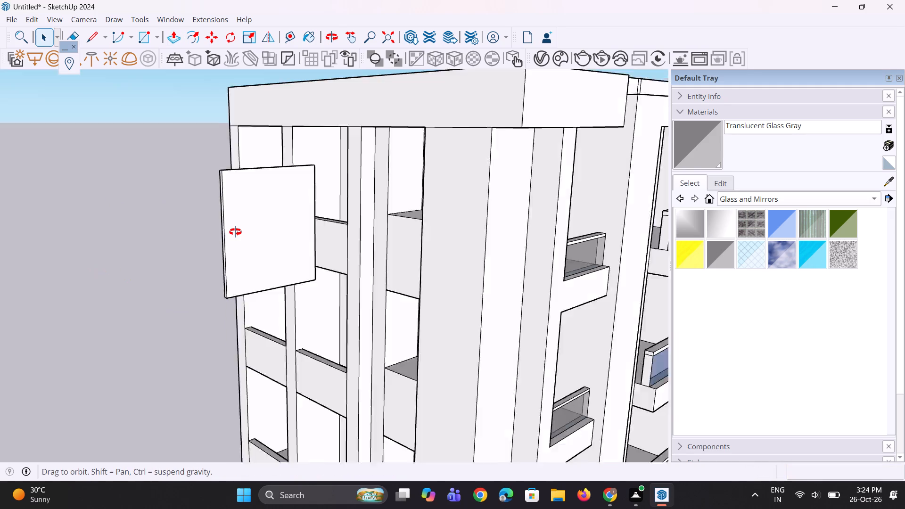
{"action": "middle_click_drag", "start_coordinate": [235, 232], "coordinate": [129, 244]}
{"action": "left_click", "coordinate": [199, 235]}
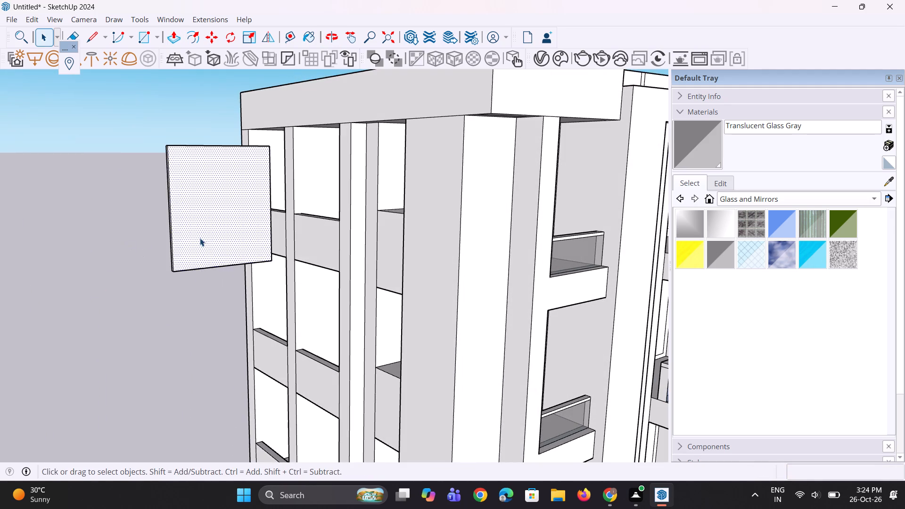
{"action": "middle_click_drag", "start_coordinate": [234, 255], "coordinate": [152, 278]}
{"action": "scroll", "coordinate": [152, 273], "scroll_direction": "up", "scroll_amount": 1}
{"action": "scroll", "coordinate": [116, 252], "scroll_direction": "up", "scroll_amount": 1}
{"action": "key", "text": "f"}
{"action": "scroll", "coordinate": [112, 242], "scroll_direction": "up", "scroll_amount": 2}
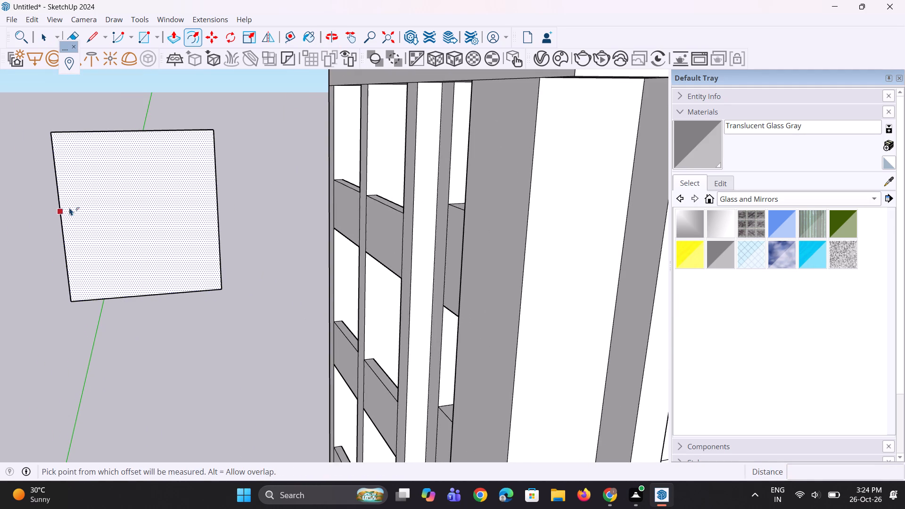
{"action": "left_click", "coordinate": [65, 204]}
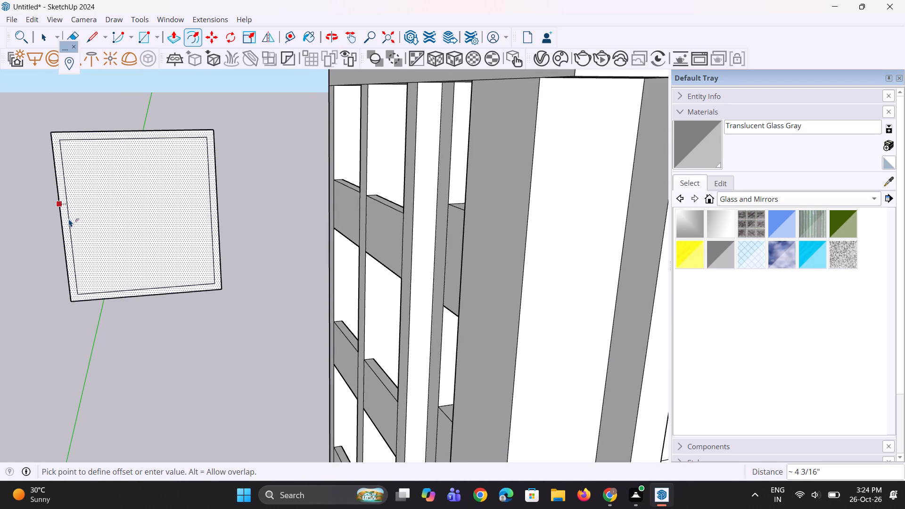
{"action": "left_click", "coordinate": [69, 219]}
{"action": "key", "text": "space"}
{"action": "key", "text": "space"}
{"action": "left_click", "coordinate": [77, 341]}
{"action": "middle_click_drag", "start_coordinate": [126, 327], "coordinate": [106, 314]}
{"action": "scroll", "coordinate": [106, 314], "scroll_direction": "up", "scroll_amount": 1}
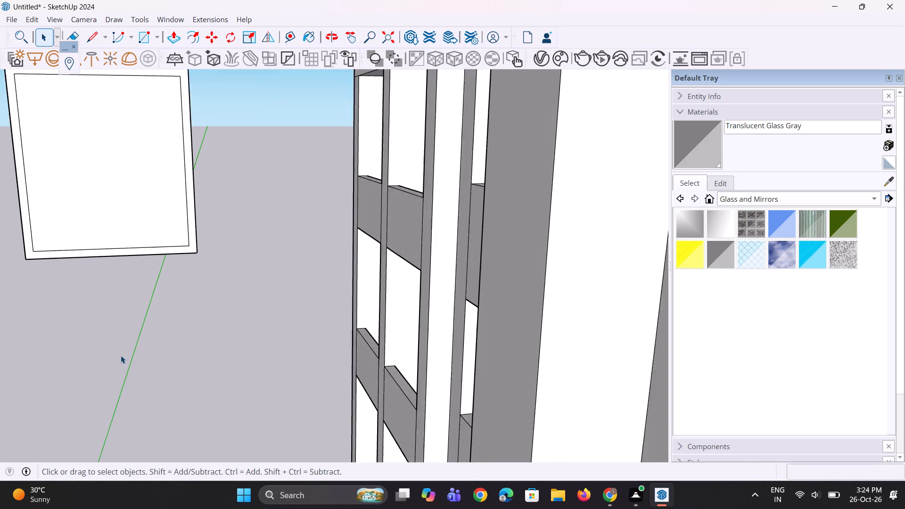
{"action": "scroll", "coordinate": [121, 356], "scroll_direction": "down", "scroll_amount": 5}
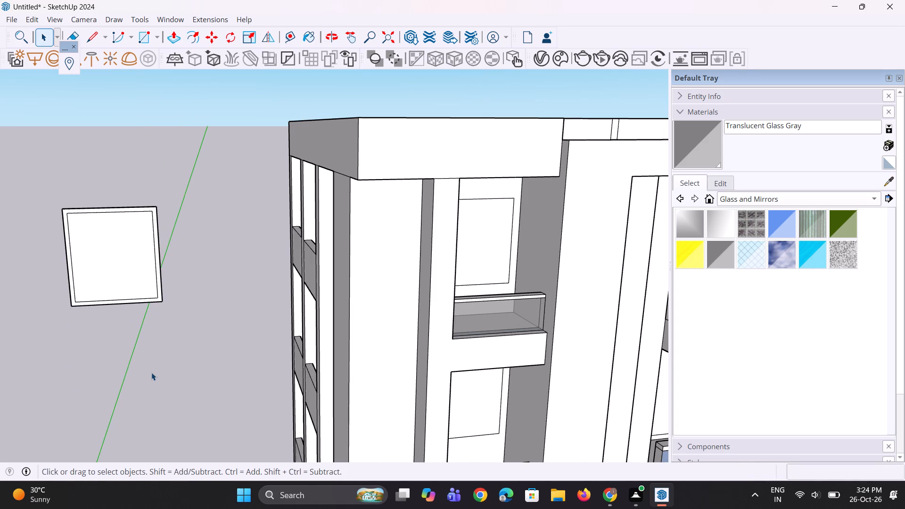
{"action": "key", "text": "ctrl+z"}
Offset the detached window panel's front outline inward by about 5 1/2" to form a frame border.
{"action": "key", "text": "space"}
{"action": "key", "text": "space"}
{"action": "left_click", "coordinate": [109, 273]}
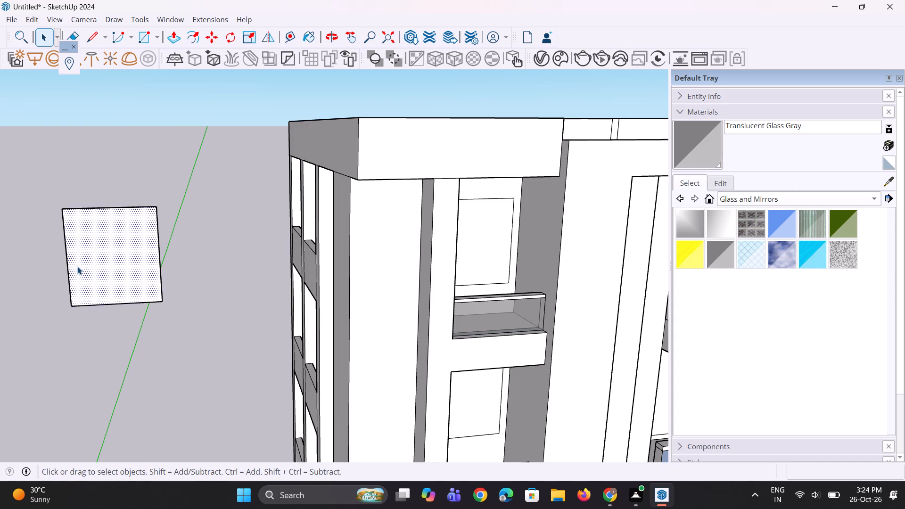
{"action": "scroll", "coordinate": [72, 258], "scroll_direction": "up", "scroll_amount": 4}
{"action": "key", "text": "f"}
{"action": "left_click", "coordinate": [59, 239]}
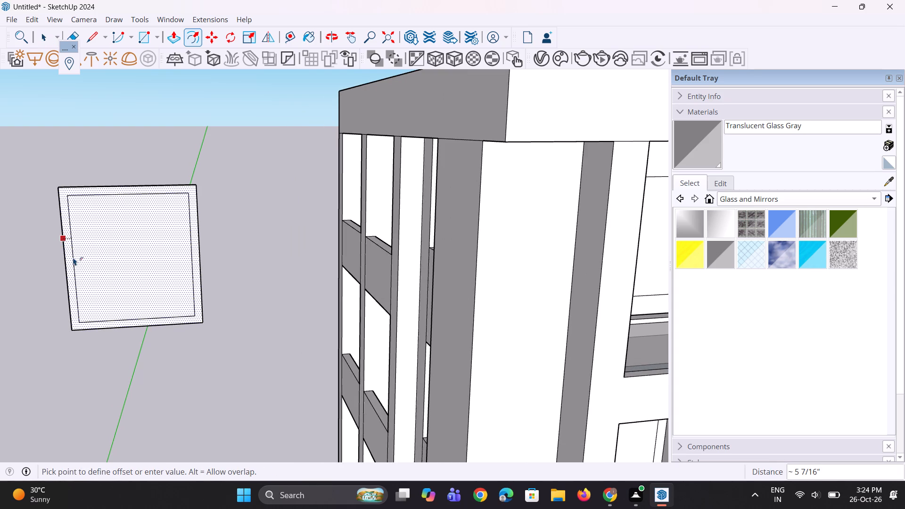
{"action": "left_click", "coordinate": [73, 257]}
{"action": "key", "text": "space"}
{"action": "key", "text": "space"}
{"action": "left_click", "coordinate": [58, 361]}
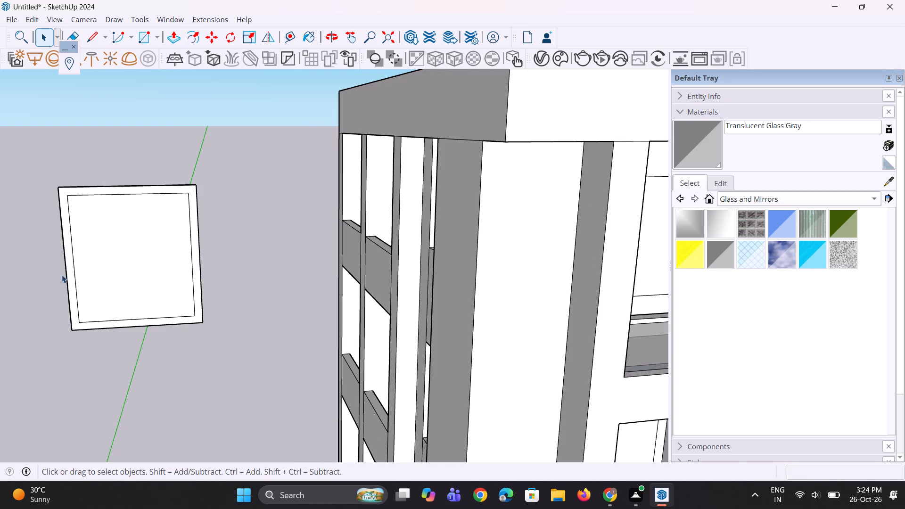
Draw short lines from the inner outline's upper and lower left corners to the panel's outer edge, separating the left frame strip.
{"action": "scroll", "coordinate": [99, 106], "scroll_direction": "up", "scroll_amount": 2}
{"action": "key", "text": "l"}
{"action": "scroll", "coordinate": [84, 181], "scroll_direction": "up", "scroll_amount": 3}
{"action": "left_click", "coordinate": [47, 232]}
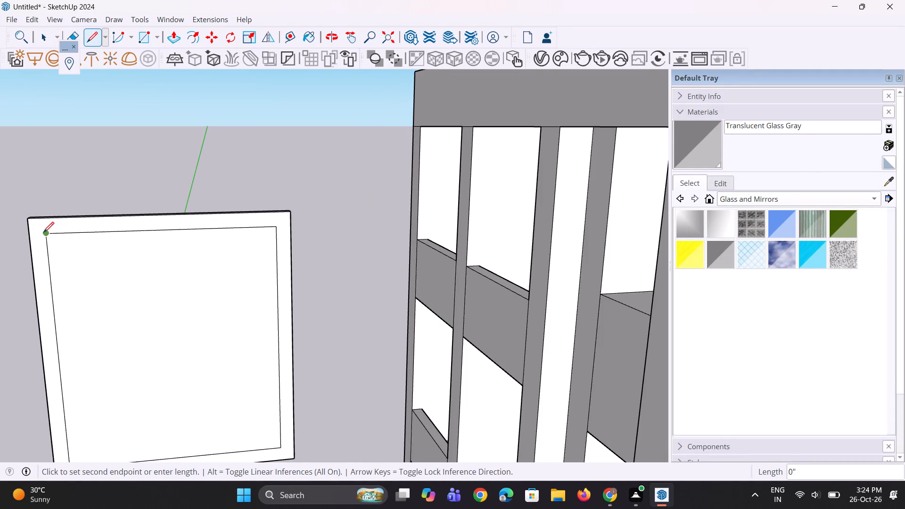
{"action": "left_click", "coordinate": [26, 238]}
{"action": "scroll", "coordinate": [89, 171], "scroll_direction": "down", "scroll_amount": 3}
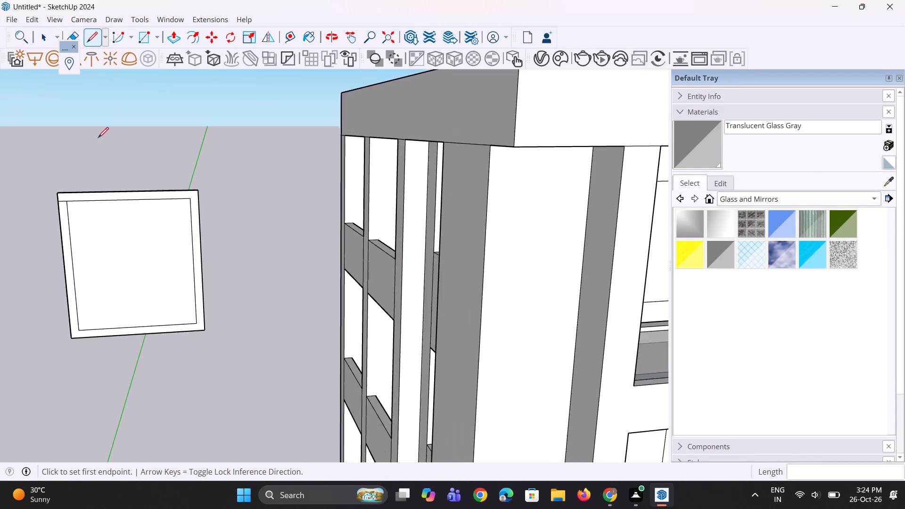
{"action": "scroll", "coordinate": [98, 138], "scroll_direction": "down", "scroll_amount": 5}
{"action": "scroll", "coordinate": [75, 250], "scroll_direction": "up", "scroll_amount": 7}
{"action": "scroll", "coordinate": [90, 307], "scroll_direction": "up", "scroll_amount": 2}
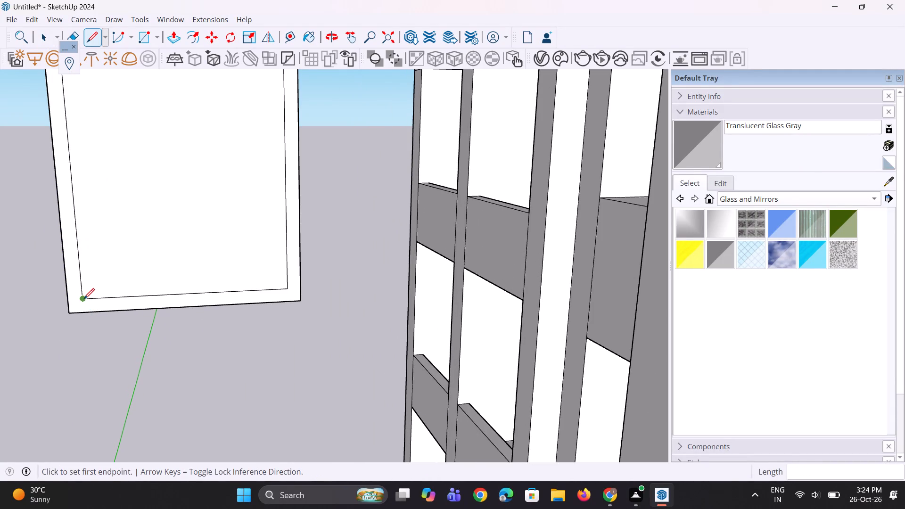
{"action": "left_click", "coordinate": [84, 299]}
{"action": "left_click", "coordinate": [68, 303]}
{"action": "key", "text": "space"}
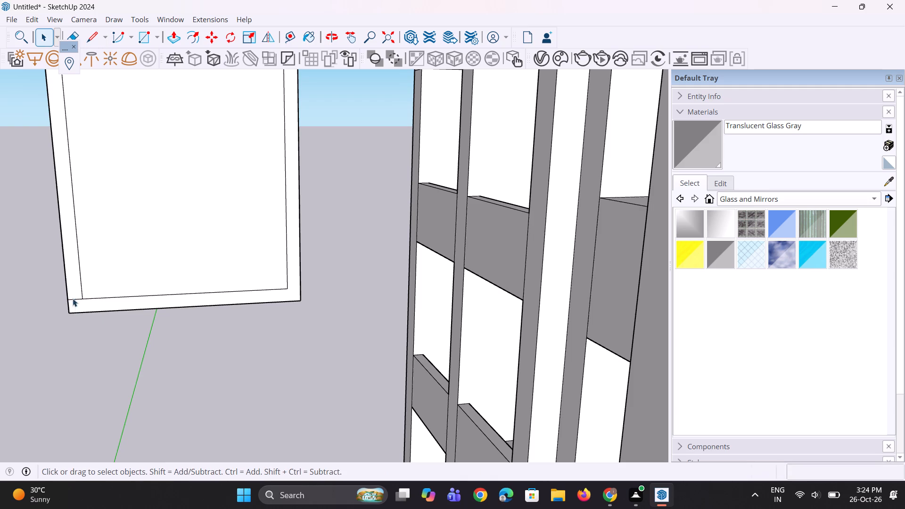
{"action": "key", "text": "space"}
Copy the left frame strip to the panel's right edge, dividing the copy distance by 2 to add a middle mullion.
{"action": "left_click", "coordinate": [73, 291]}
{"action": "key", "text": "m"}
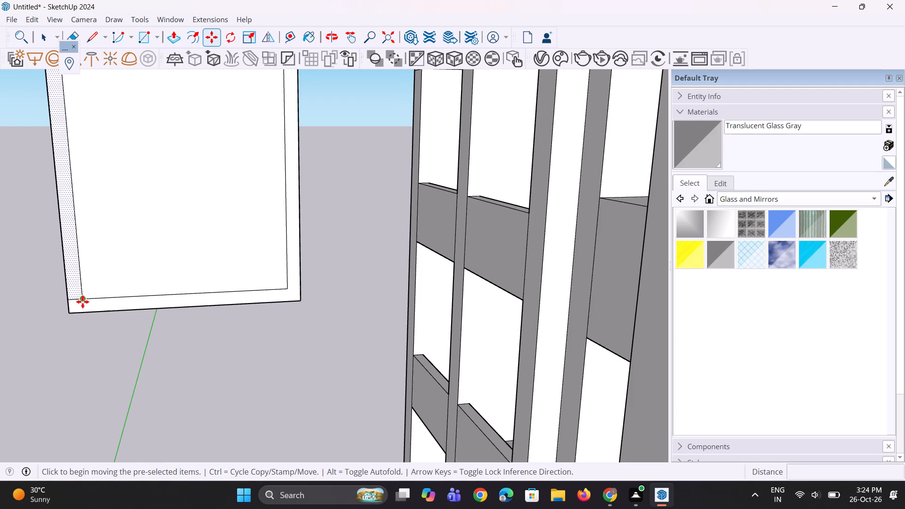
{"action": "left_click", "coordinate": [82, 298]}
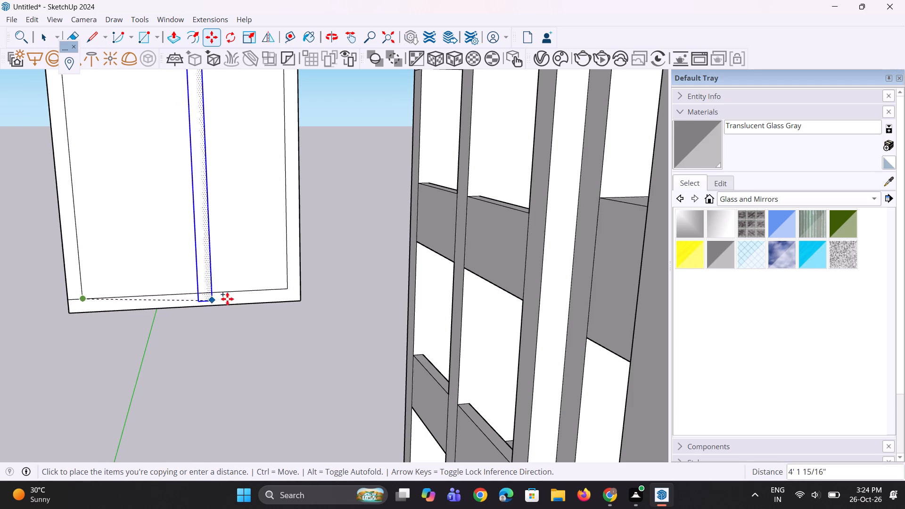
{"action": "left_click", "coordinate": [299, 290]}
{"action": "key", "text": "slash"}
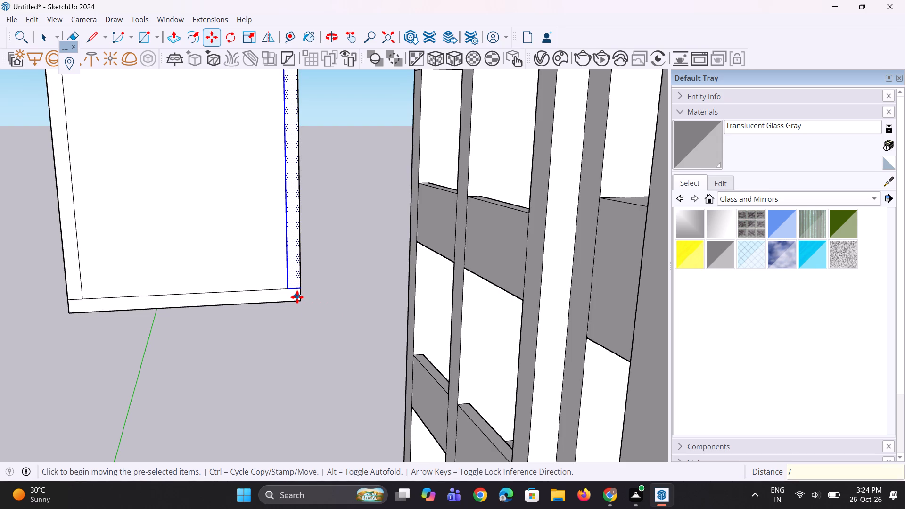
{"action": "key", "text": "2"}
{"action": "key", "text": "Return"}
Erase the short lines crossing the bottom ends of the right frame strip and the middle mullion.
{"action": "scroll", "coordinate": [230, 348], "scroll_direction": "down", "scroll_amount": 4}
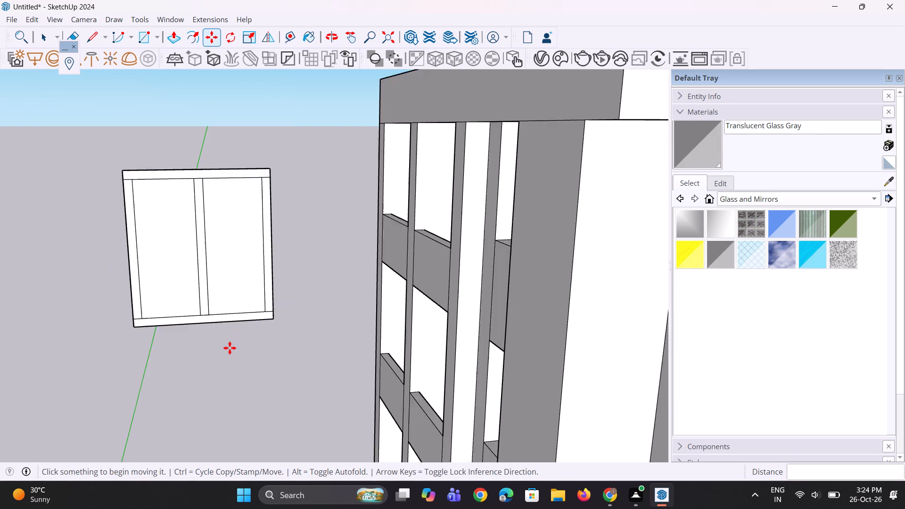
{"action": "scroll", "coordinate": [230, 348], "scroll_direction": "down", "scroll_amount": 6}
{"action": "scroll", "coordinate": [230, 371], "scroll_direction": "up", "scroll_amount": 1}
{"action": "middle_click_drag", "start_coordinate": [217, 349], "coordinate": [209, 351]}
{"action": "scroll", "coordinate": [267, 351], "scroll_direction": "up", "scroll_amount": 6}
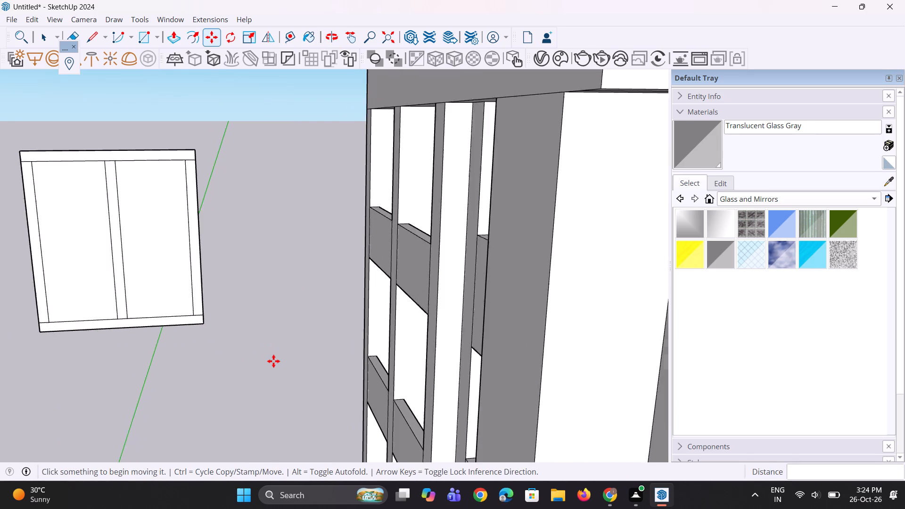
{"action": "scroll", "coordinate": [273, 361], "scroll_direction": "up", "scroll_amount": 3}
{"action": "key", "text": "space"}
{"action": "key", "text": "space"}
{"action": "scroll", "coordinate": [292, 381], "scroll_direction": "down", "scroll_amount": 3}
{"action": "key", "text": "space"}
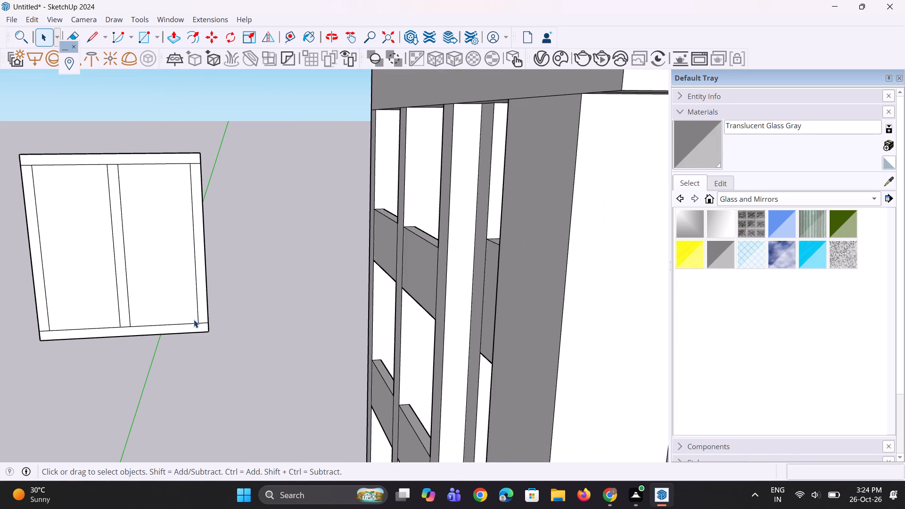
{"action": "scroll", "coordinate": [191, 317], "scroll_direction": "up", "scroll_amount": 4}
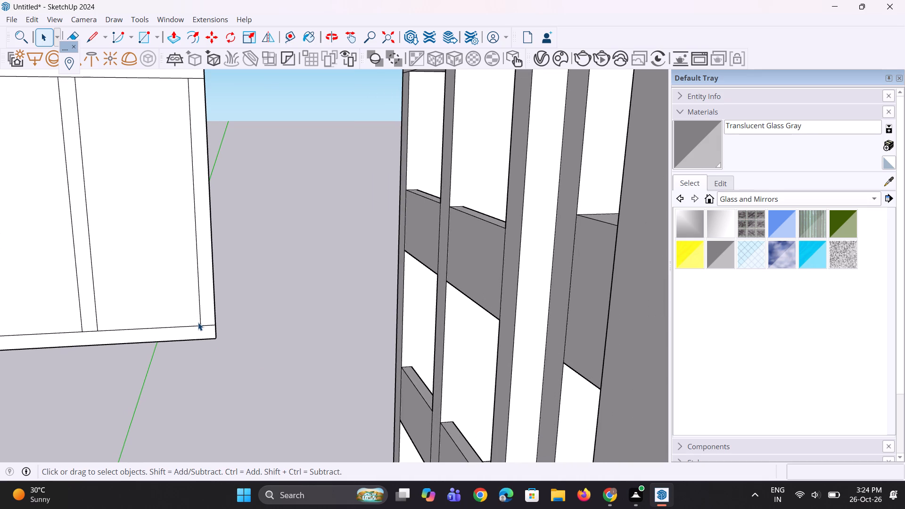
{"action": "key", "text": "e"}
{"action": "scroll", "coordinate": [212, 334], "scroll_direction": "up", "scroll_amount": 3}
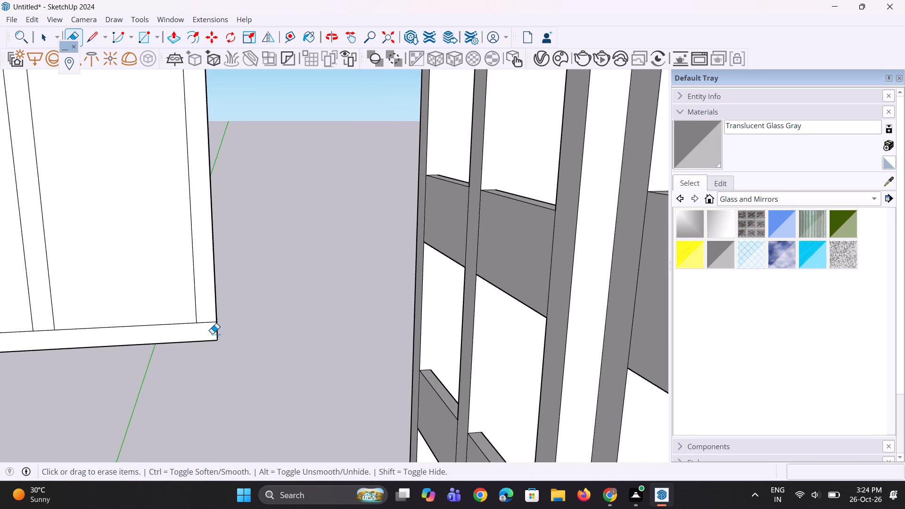
{"action": "left_click_drag", "start_coordinate": [208, 320], "coordinate": [208, 334]}
{"action": "scroll", "coordinate": [60, 328], "scroll_direction": "up", "scroll_amount": 1}
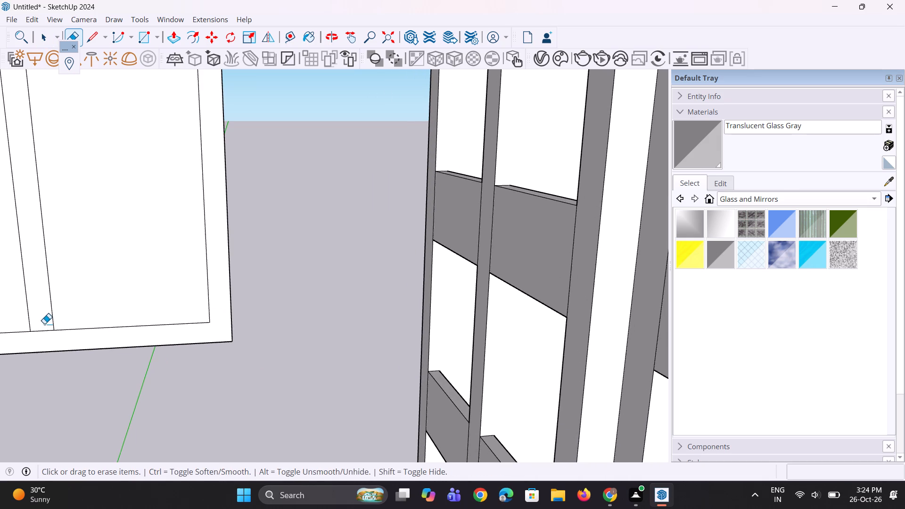
{"action": "left_click_drag", "start_coordinate": [44, 324], "coordinate": [45, 339]}
Erase the short lines crossing the top ends of the middle mullion and the right frame strip.
{"action": "scroll", "coordinate": [201, 299], "scroll_direction": "down", "scroll_amount": 10}
{"action": "scroll", "coordinate": [153, 190], "scroll_direction": "up", "scroll_amount": 6}
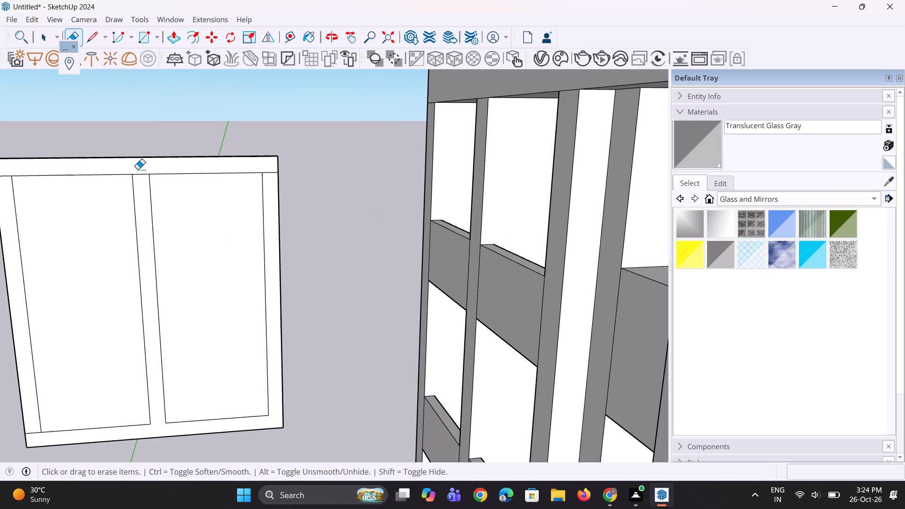
{"action": "left_click_drag", "start_coordinate": [138, 172], "coordinate": [144, 189]}
{"action": "scroll", "coordinate": [255, 181], "scroll_direction": "up", "scroll_amount": 3}
{"action": "left_click_drag", "start_coordinate": [272, 171], "coordinate": [271, 189]}
{"action": "scroll", "coordinate": [232, 210], "scroll_direction": "down", "scroll_amount": 4}
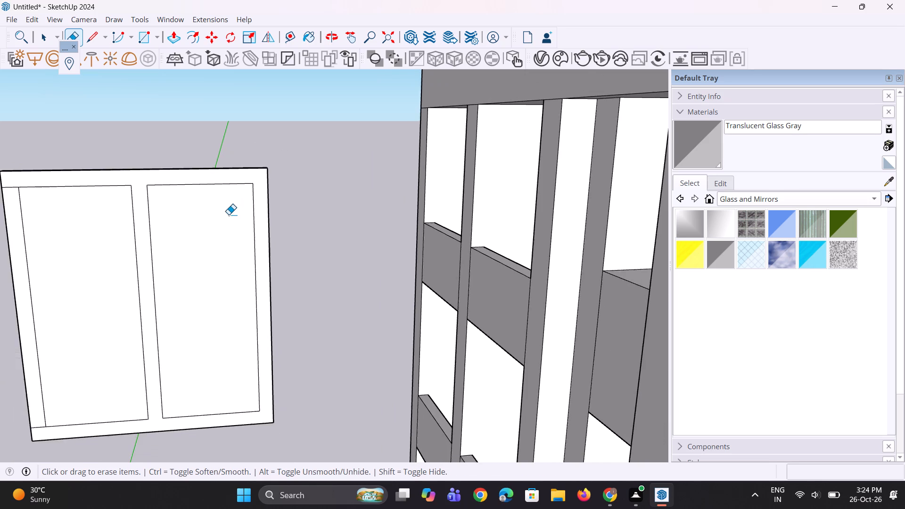
Erase the short lines at the upper and lower ends of the left frame strip to join the frame into one face.
{"action": "scroll", "coordinate": [233, 201], "scroll_direction": "down", "scroll_amount": 12}
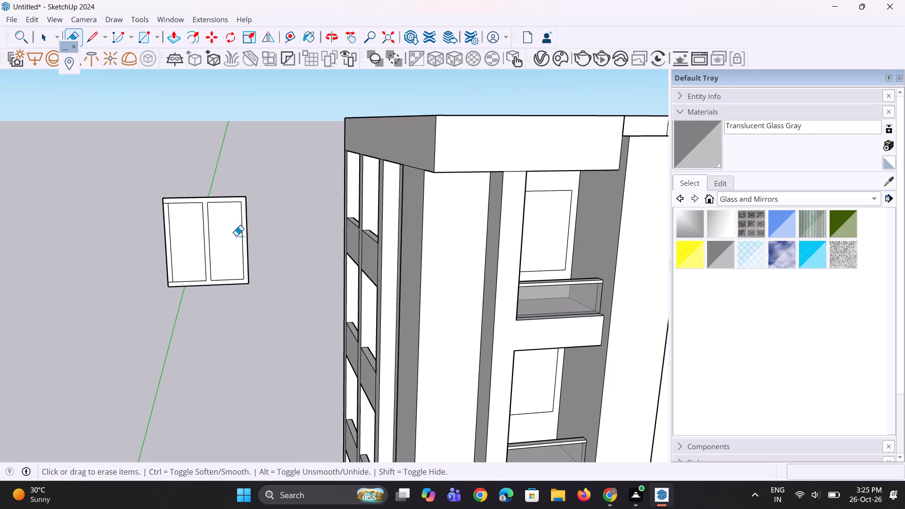
{"action": "scroll", "coordinate": [181, 241], "scroll_direction": "up", "scroll_amount": 2}
{"action": "scroll", "coordinate": [166, 204], "scroll_direction": "up", "scroll_amount": 5}
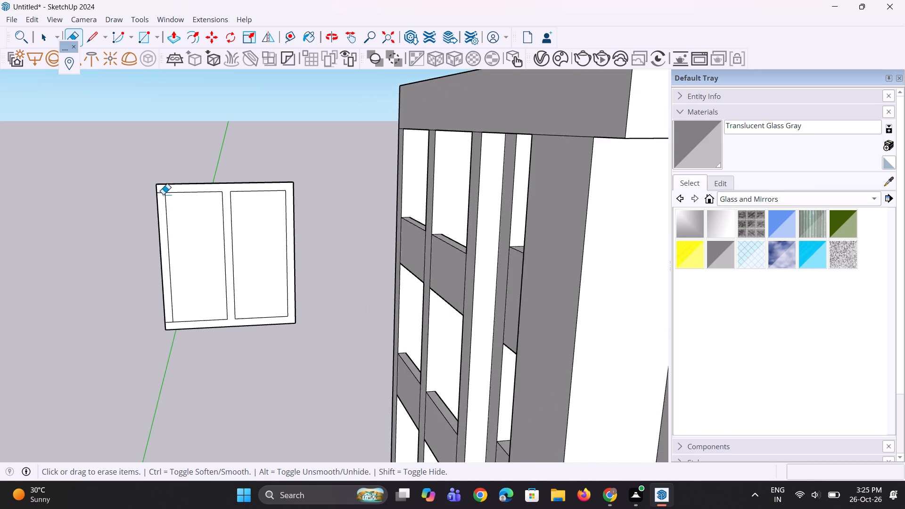
{"action": "scroll", "coordinate": [163, 194], "scroll_direction": "up", "scroll_amount": 5}
{"action": "left_click_drag", "start_coordinate": [157, 187], "coordinate": [158, 201]}
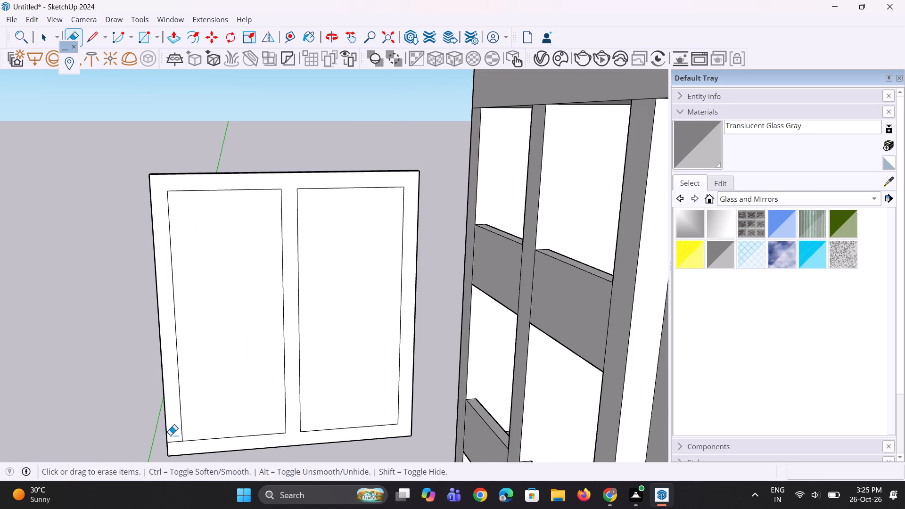
{"action": "left_click_drag", "start_coordinate": [173, 437], "coordinate": [181, 446]}
Extrude the joined window frame face outward 3" with Push/Pull, leaving both panes recessed.
{"action": "scroll", "coordinate": [121, 397], "scroll_direction": "down", "scroll_amount": 5}
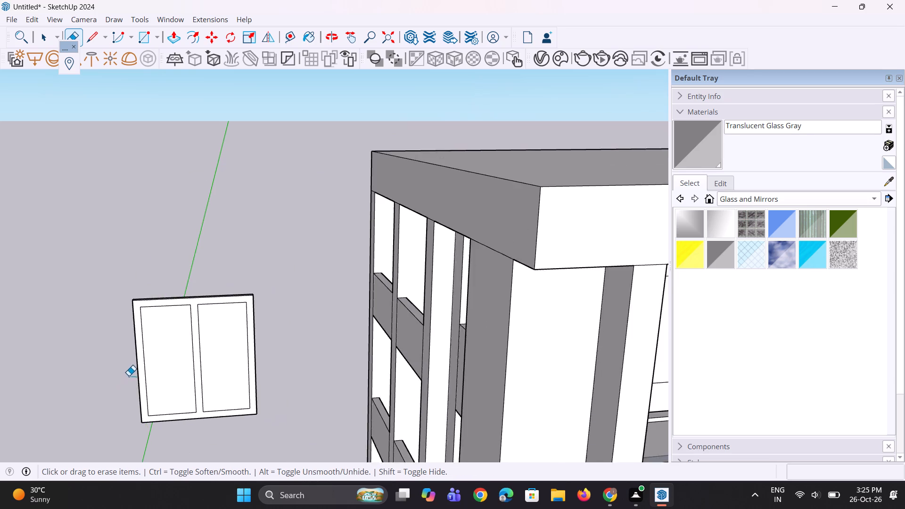
{"action": "middle_click_drag", "start_coordinate": [141, 383], "coordinate": [178, 401]}
{"action": "scroll", "coordinate": [219, 358], "scroll_direction": "up", "scroll_amount": 3}
{"action": "key", "text": "space"}
{"action": "scroll", "coordinate": [231, 358], "scroll_direction": "up", "scroll_amount": 6}
{"action": "key", "text": "p"}
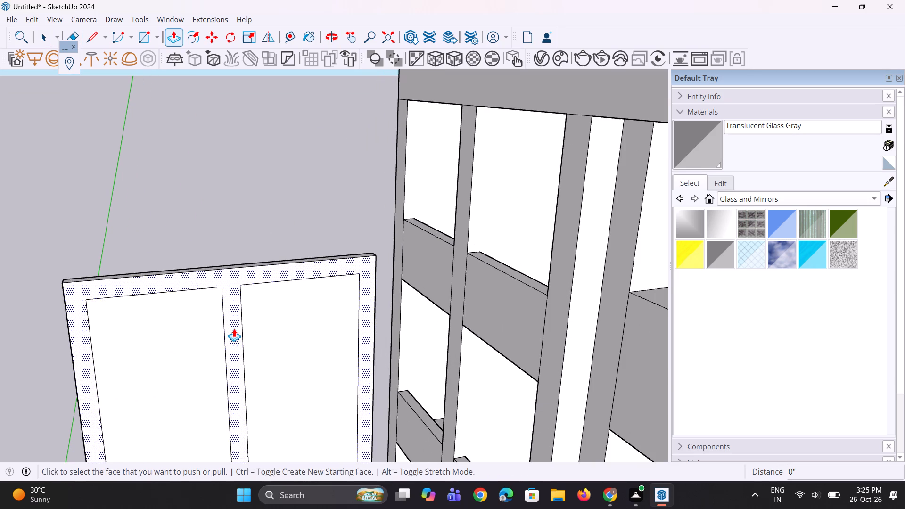
{"action": "left_click", "coordinate": [232, 328]}
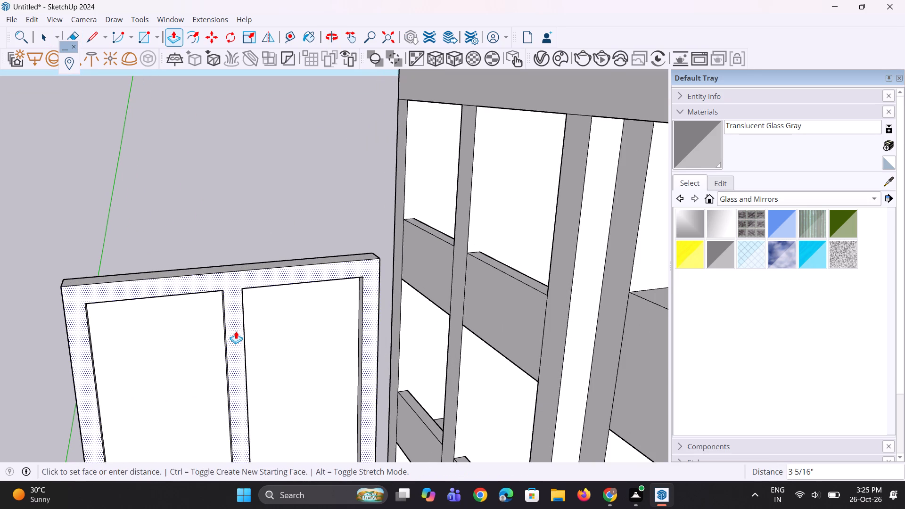
{"action": "key", "text": "3"}
{"action": "key", "text": "shift+quotedbl"}
{"action": "key", "text": "Return"}
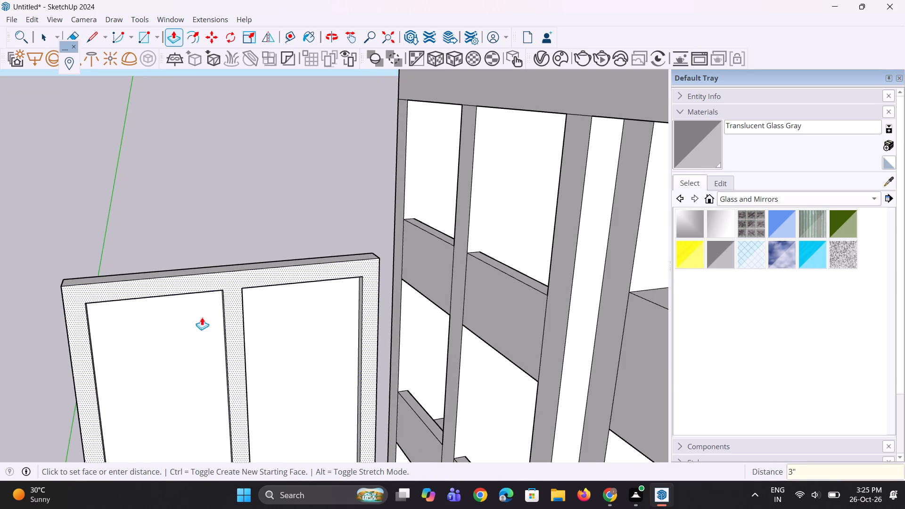
{"action": "scroll", "coordinate": [176, 290], "scroll_direction": "down", "scroll_amount": 6}
{"action": "middle_click_drag", "start_coordinate": [179, 308], "coordinate": [225, 278]}
{"action": "key", "text": "space"}
{"action": "key", "text": "space"}
Paint both window panes and the back of the detached window with the Mirror 01 material.
{"action": "scroll", "coordinate": [228, 343], "scroll_direction": "up", "scroll_amount": 2}
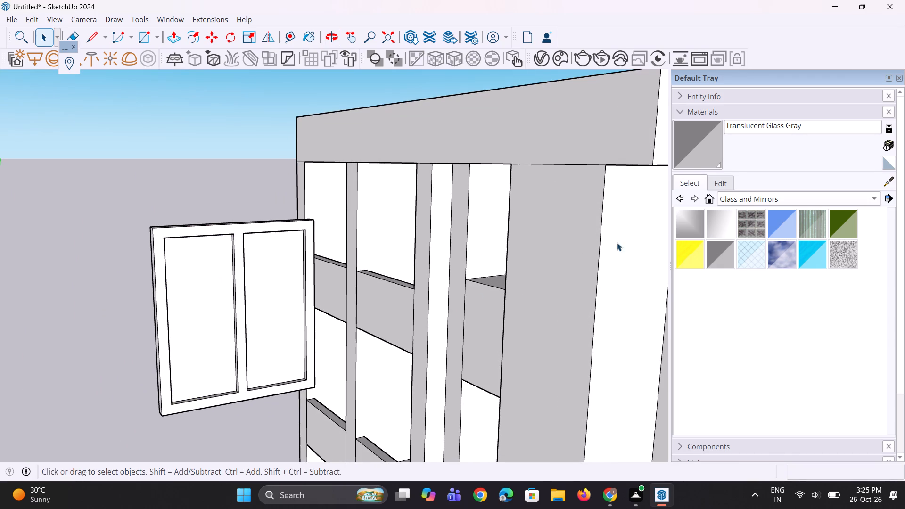
{"action": "left_click", "coordinate": [697, 227]}
{"action": "scroll", "coordinate": [602, 270], "scroll_direction": "up", "scroll_amount": 3}
{"action": "left_click", "coordinate": [100, 342]}
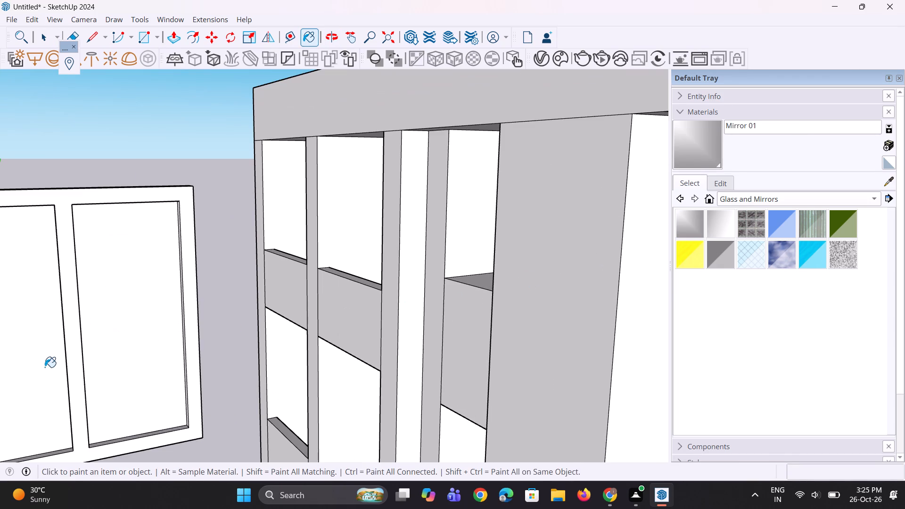
{"action": "left_click", "coordinate": [45, 367]}
{"action": "scroll", "coordinate": [163, 320], "scroll_direction": "down", "scroll_amount": 10}
{"action": "middle_click_drag", "start_coordinate": [54, 315], "coordinate": [387, 339]}
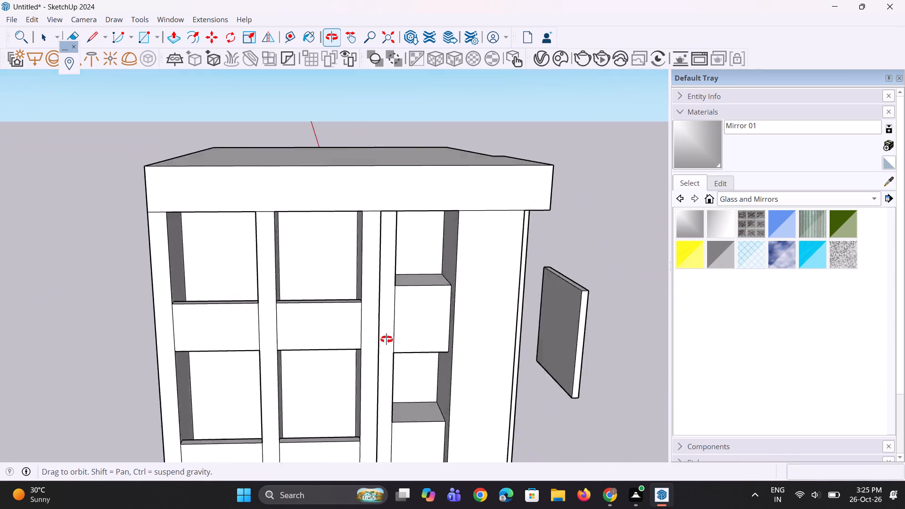
{"action": "middle_click_drag", "start_coordinate": [387, 339], "coordinate": [412, 344]}
{"action": "left_click", "coordinate": [608, 324]}
{"action": "middle_click_drag", "start_coordinate": [588, 332], "coordinate": [57, 321]}
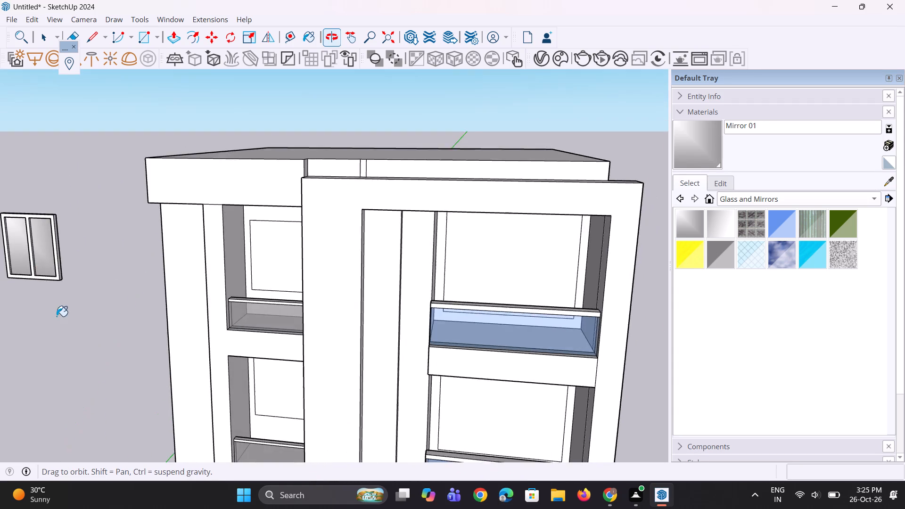
Switch the material library to the Colors collection and go to its dark grey swatches.
{"action": "scroll", "coordinate": [152, 302], "scroll_direction": "down", "scroll_amount": 5}
{"action": "middle_click_drag", "start_coordinate": [58, 302], "coordinate": [140, 288]}
{"action": "key", "text": "space"}
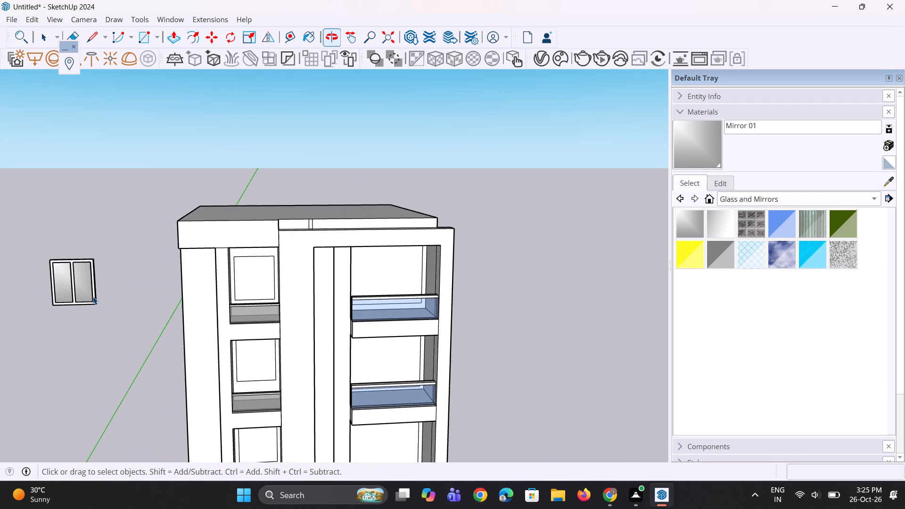
{"action": "key", "text": "space"}
{"action": "scroll", "coordinate": [85, 294], "scroll_direction": "up", "scroll_amount": 3}
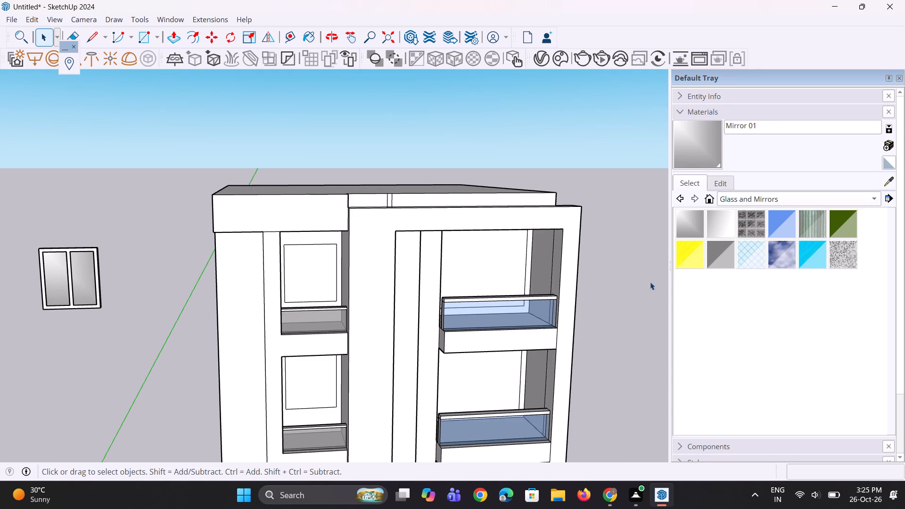
{"action": "left_click", "coordinate": [772, 195]}
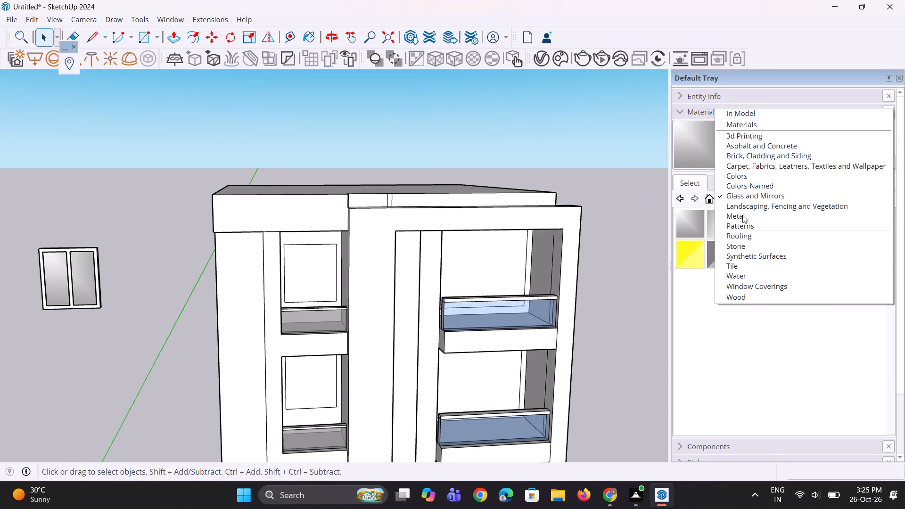
{"action": "left_click", "coordinate": [751, 178]}
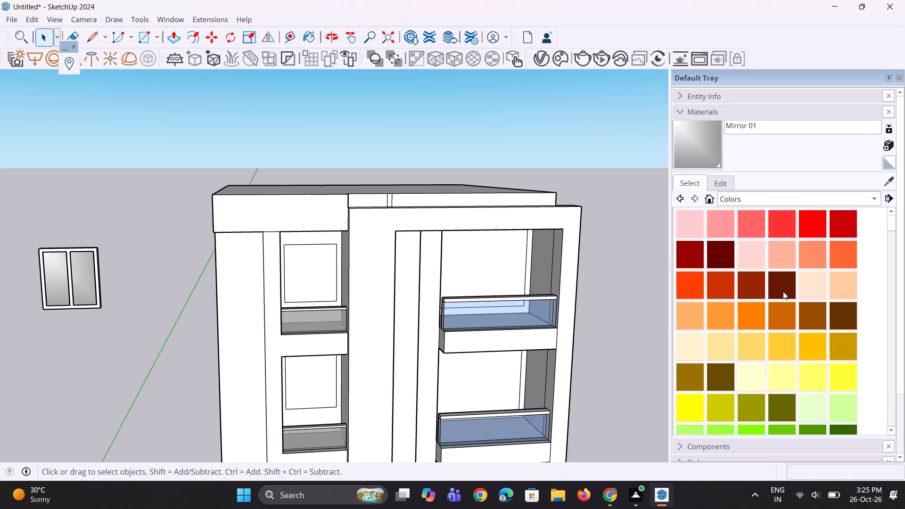
{"action": "scroll", "coordinate": [773, 302], "scroll_direction": "up", "scroll_amount": 1}
{"action": "scroll", "coordinate": [773, 302], "scroll_direction": "down", "scroll_amount": 16}
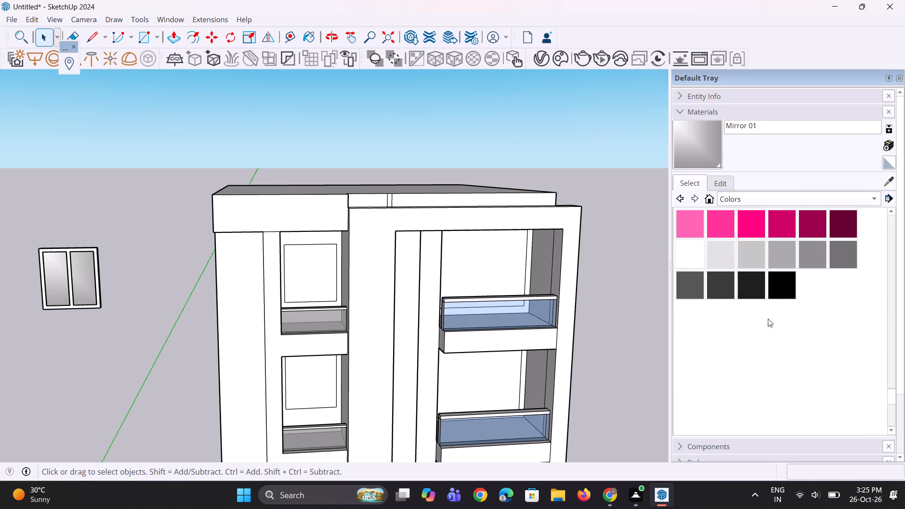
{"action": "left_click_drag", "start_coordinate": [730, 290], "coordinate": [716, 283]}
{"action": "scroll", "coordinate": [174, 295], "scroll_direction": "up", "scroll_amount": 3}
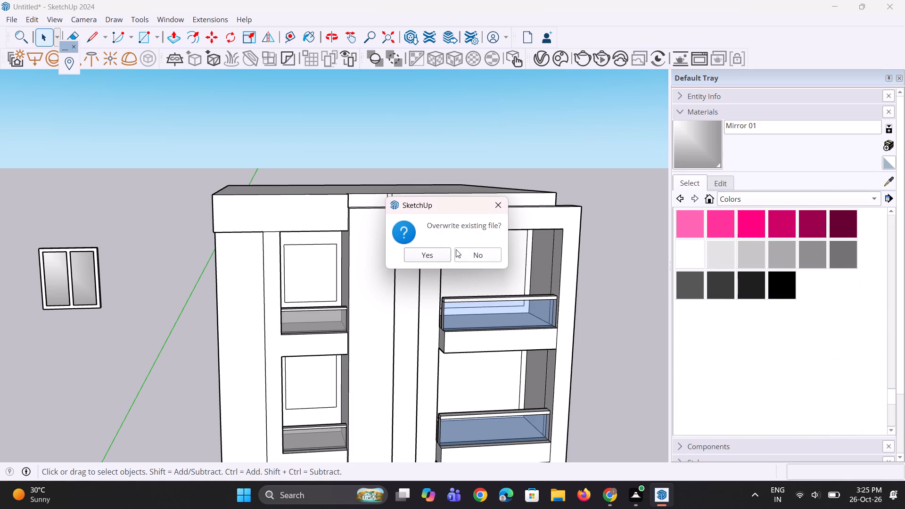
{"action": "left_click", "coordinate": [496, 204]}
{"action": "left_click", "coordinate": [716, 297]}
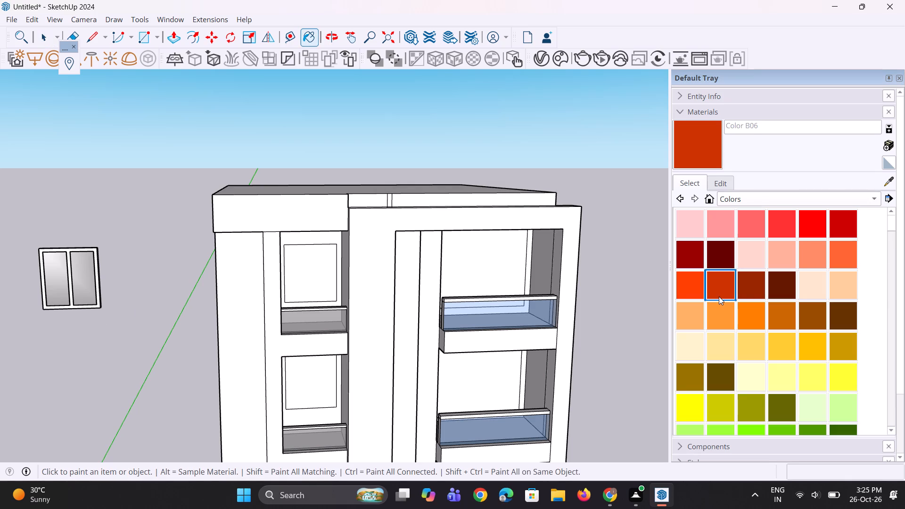
Paint the front face of the detached window's frame with the dark grey Color M07.
{"action": "scroll", "coordinate": [727, 301], "scroll_direction": "down", "scroll_amount": 18}
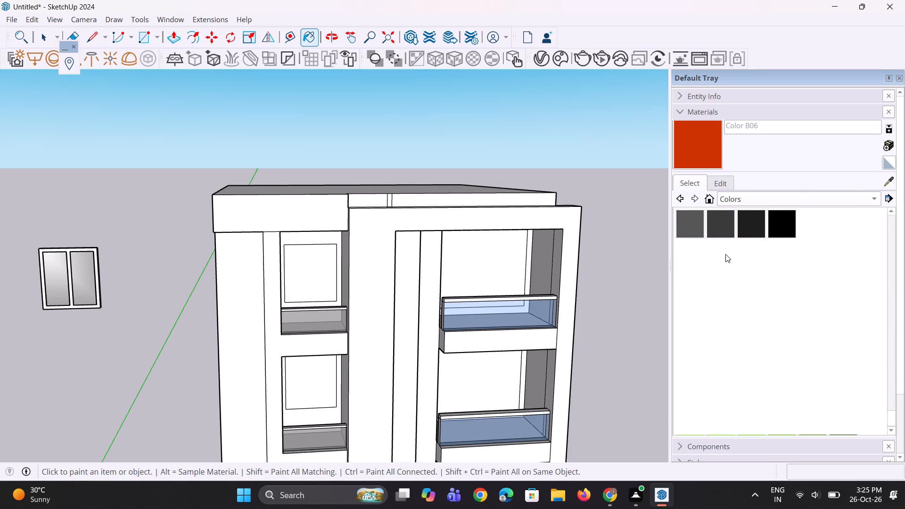
{"action": "left_click", "coordinate": [724, 229]}
{"action": "scroll", "coordinate": [22, 307], "scroll_direction": "up", "scroll_amount": 3}
{"action": "scroll", "coordinate": [101, 310], "scroll_direction": "up", "scroll_amount": 3}
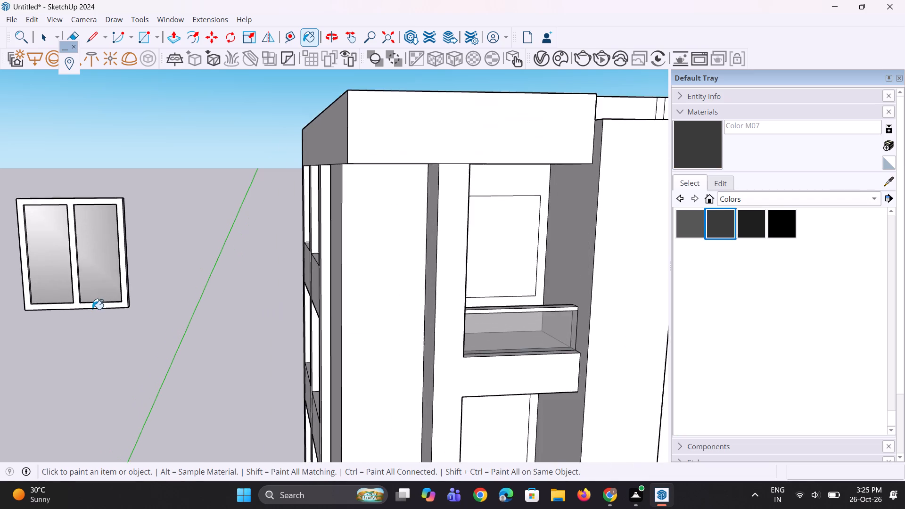
{"action": "scroll", "coordinate": [92, 309], "scroll_direction": "up", "scroll_amount": 3}
{"action": "left_click", "coordinate": [75, 305]}
Paint the right outer side and top edge of the detached window's frame with Color M07.
{"action": "scroll", "coordinate": [192, 274], "scroll_direction": "down", "scroll_amount": 5}
{"action": "middle_click_drag", "start_coordinate": [151, 281], "coordinate": [220, 301]}
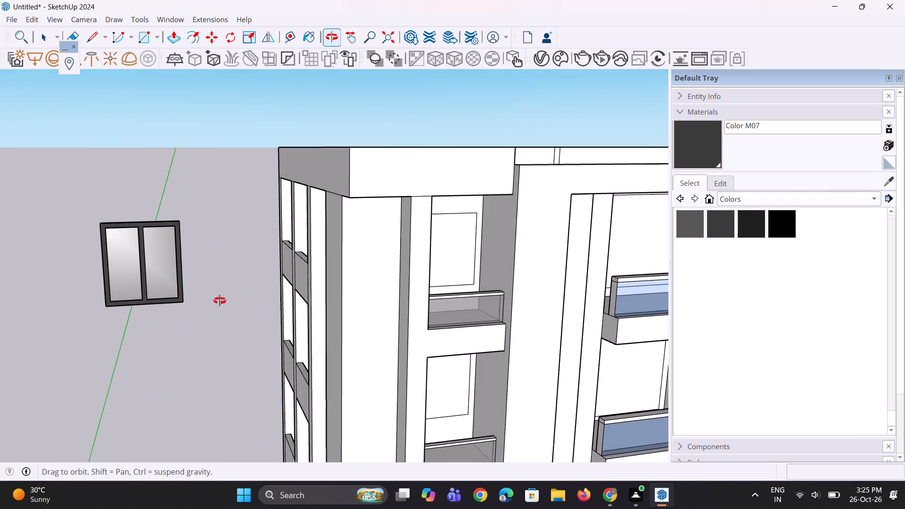
{"action": "middle_click_drag", "start_coordinate": [220, 301], "coordinate": [112, 314]}
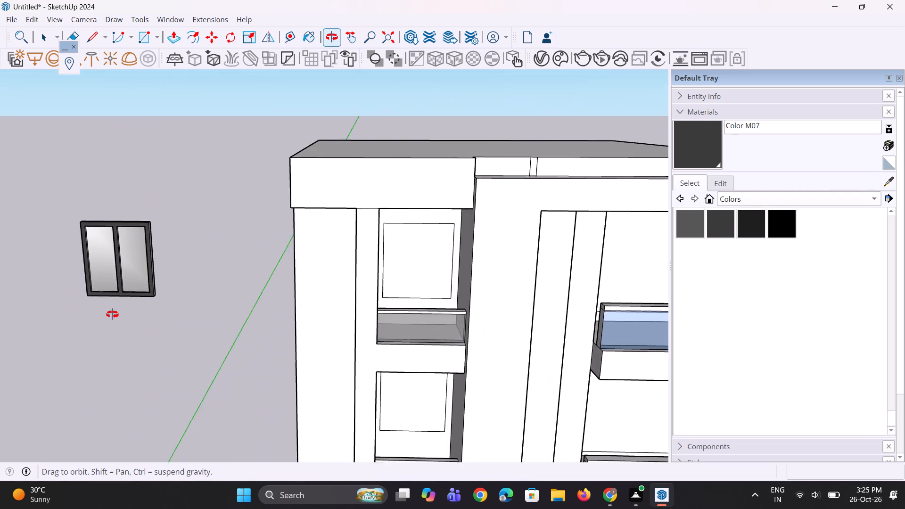
{"action": "middle_click_drag", "start_coordinate": [112, 314], "coordinate": [7, 318]}
{"action": "scroll", "coordinate": [104, 255], "scroll_direction": "up", "scroll_amount": 3}
{"action": "scroll", "coordinate": [153, 243], "scroll_direction": "up", "scroll_amount": 8}
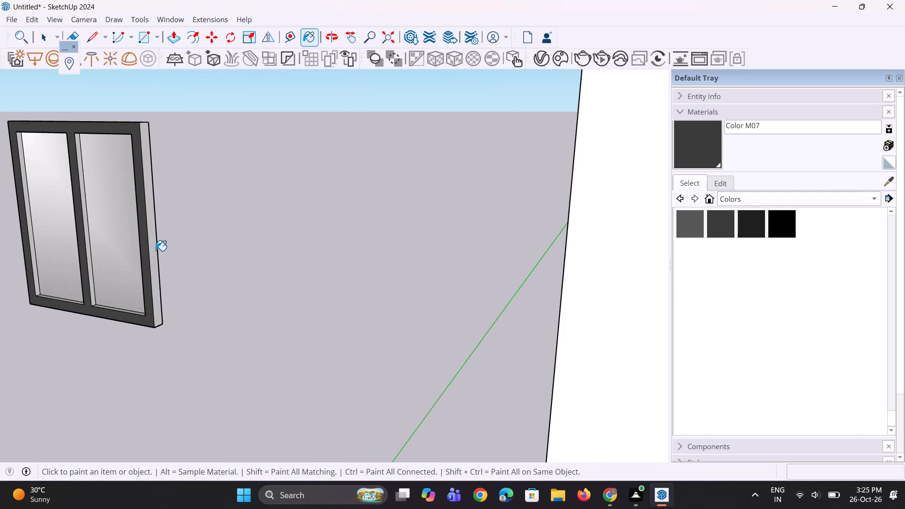
{"action": "left_click", "coordinate": [156, 251]}
{"action": "scroll", "coordinate": [115, 215], "scroll_direction": "up", "scroll_amount": 1}
{"action": "middle_click_drag", "start_coordinate": [115, 212], "coordinate": [176, 289]}
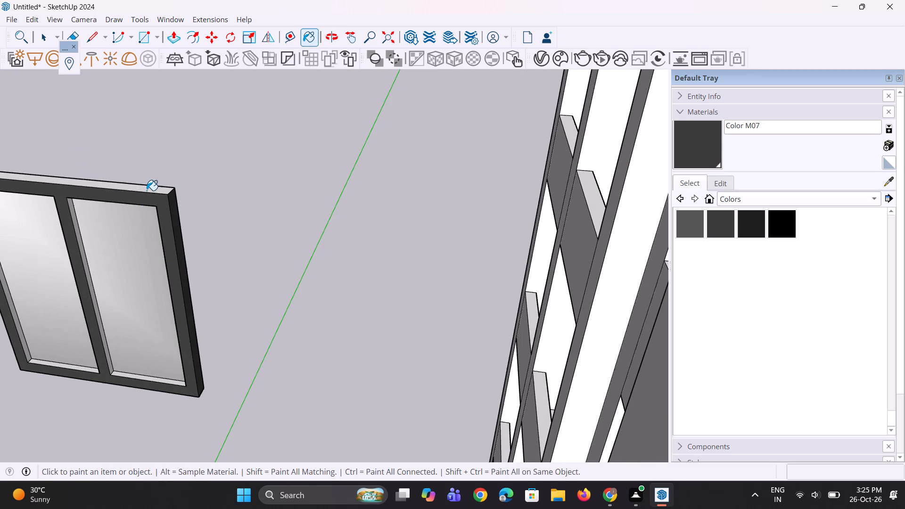
{"action": "left_click", "coordinate": [148, 189]}
{"action": "scroll", "coordinate": [120, 398], "scroll_direction": "up", "scroll_amount": 3}
{"action": "scroll", "coordinate": [115, 355], "scroll_direction": "up", "scroll_amount": 2}
{"action": "left_click", "coordinate": [115, 364]}
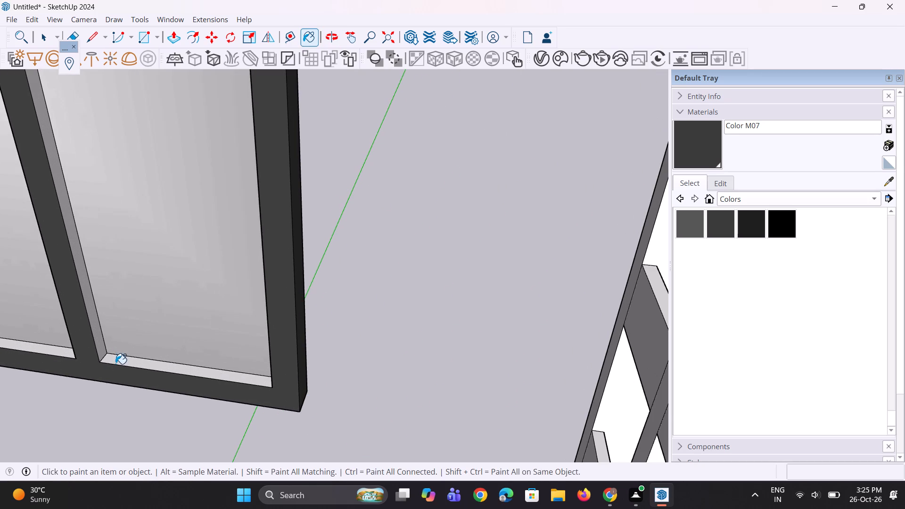
Paint the right-hand inner reveal of each window pane with Color M07.
{"action": "scroll", "coordinate": [103, 361], "scroll_direction": "up", "scroll_amount": 1}
{"action": "middle_click_drag", "start_coordinate": [113, 359], "coordinate": [596, 263]}
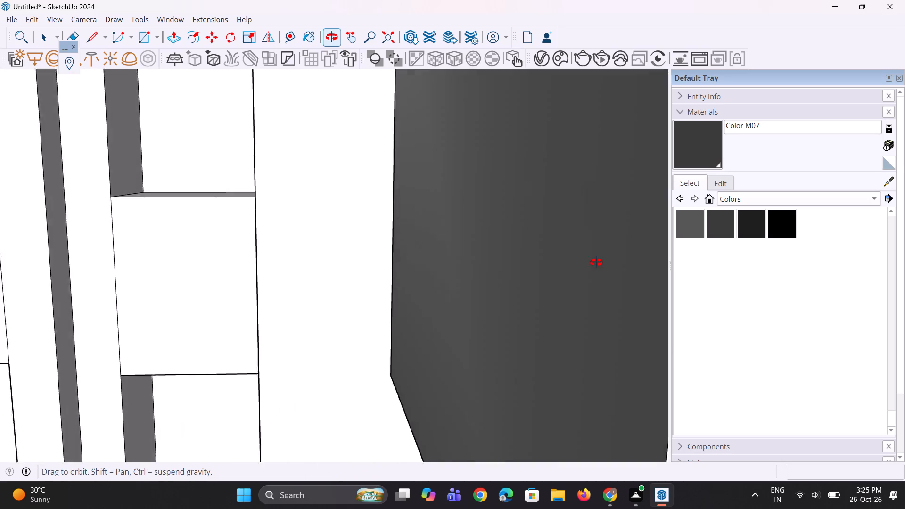
{"action": "middle_click_drag", "start_coordinate": [596, 263], "coordinate": [451, 279]}
{"action": "scroll", "coordinate": [396, 260], "scroll_direction": "down", "scroll_amount": 5}
{"action": "scroll", "coordinate": [325, 265], "scroll_direction": "up", "scroll_amount": 2}
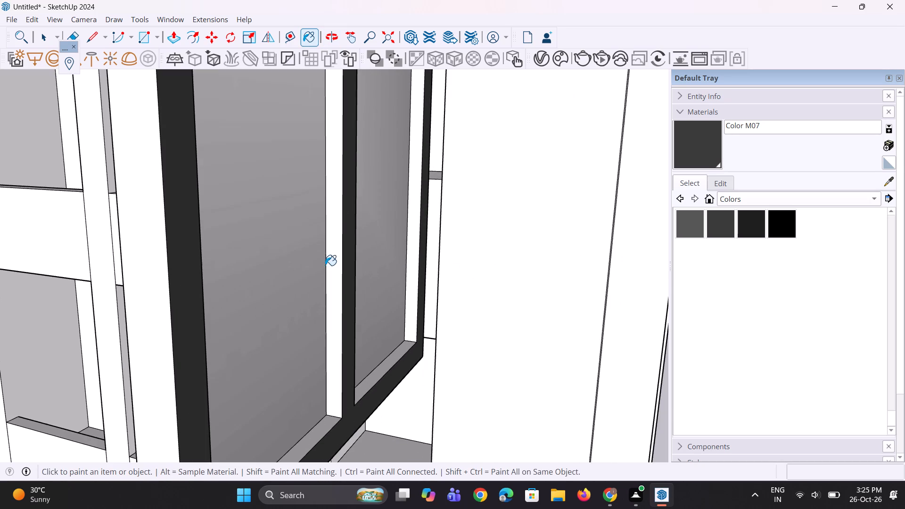
{"action": "left_click", "coordinate": [336, 267]}
{"action": "scroll", "coordinate": [279, 273], "scroll_direction": "down", "scroll_amount": 5}
{"action": "scroll", "coordinate": [367, 265], "scroll_direction": "up", "scroll_amount": 3}
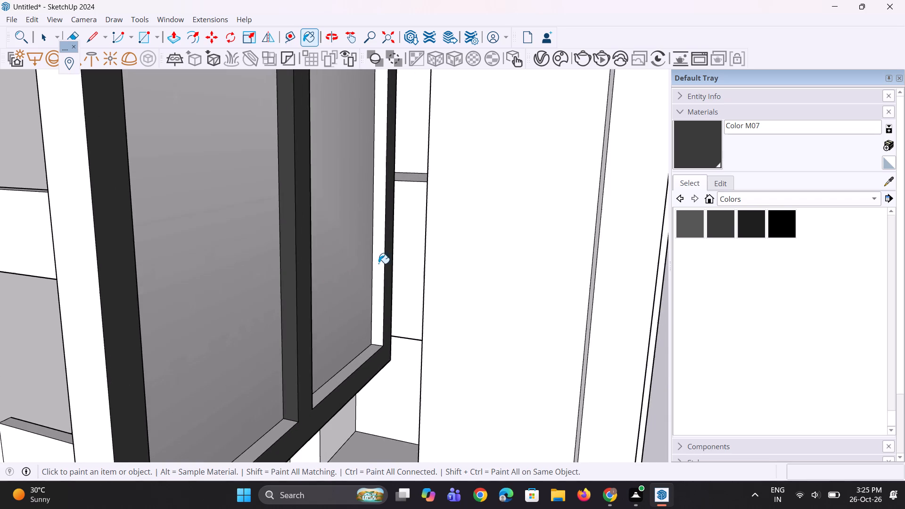
{"action": "scroll", "coordinate": [381, 263], "scroll_direction": "up", "scroll_amount": 1}
{"action": "left_click", "coordinate": [382, 263]}
{"action": "scroll", "coordinate": [310, 272], "scroll_direction": "down", "scroll_amount": 10}
Paint the left-hand inner reveal of both window panes with Color M07.
{"action": "middle_click_drag", "start_coordinate": [276, 329], "coordinate": [200, 331]}
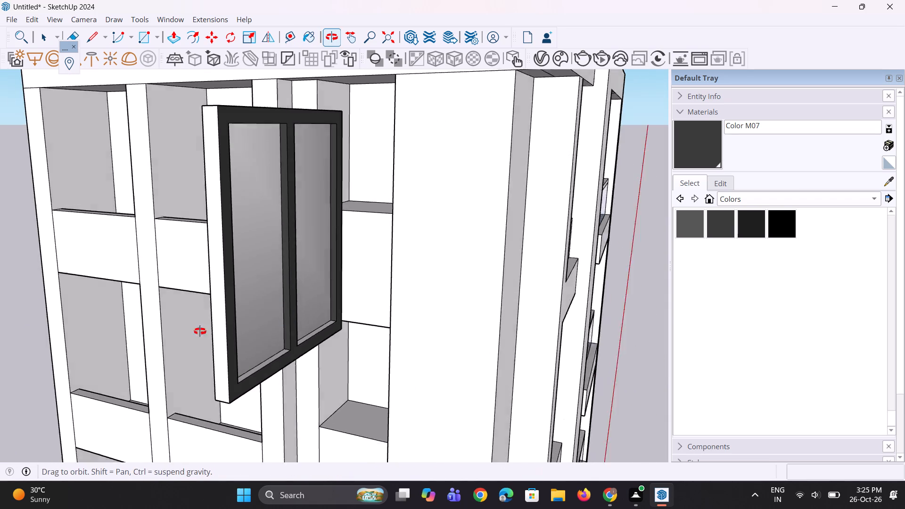
{"action": "middle_click_drag", "start_coordinate": [200, 331], "coordinate": [0, 297]}
{"action": "scroll", "coordinate": [247, 279], "scroll_direction": "up", "scroll_amount": 2}
{"action": "middle_click_drag", "start_coordinate": [259, 279], "coordinate": [115, 287]}
{"action": "scroll", "coordinate": [178, 244], "scroll_direction": "up", "scroll_amount": 3}
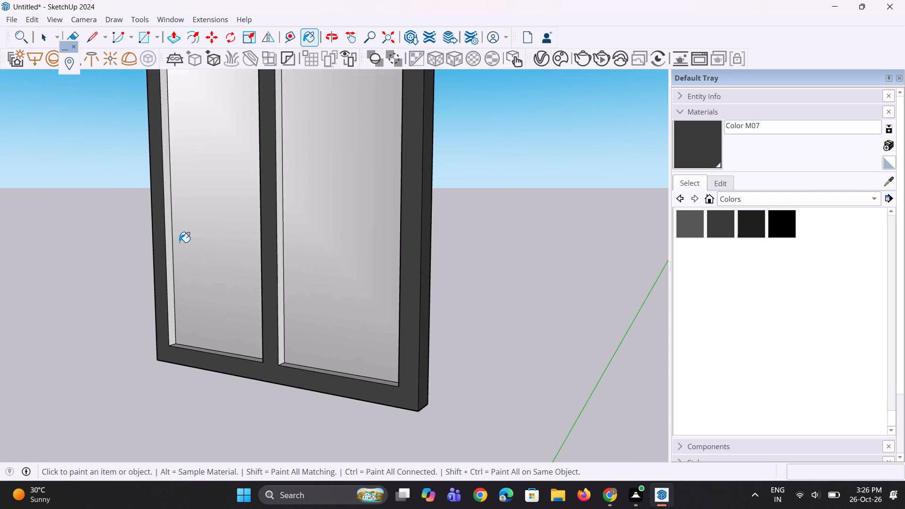
{"action": "scroll", "coordinate": [175, 242], "scroll_direction": "up", "scroll_amount": 9}
{"action": "left_click", "coordinate": [157, 246]}
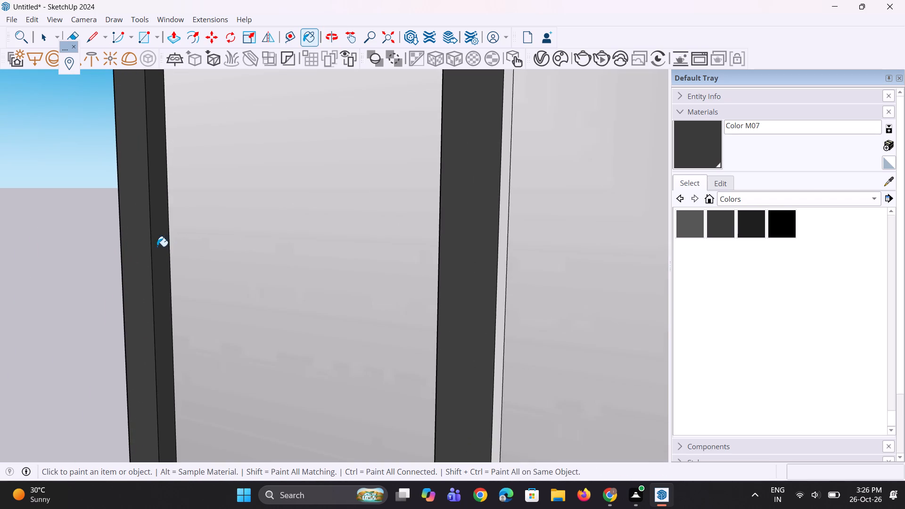
{"action": "middle_click_drag", "start_coordinate": [469, 312], "coordinate": [329, 322]}
{"action": "left_click", "coordinate": [502, 315]}
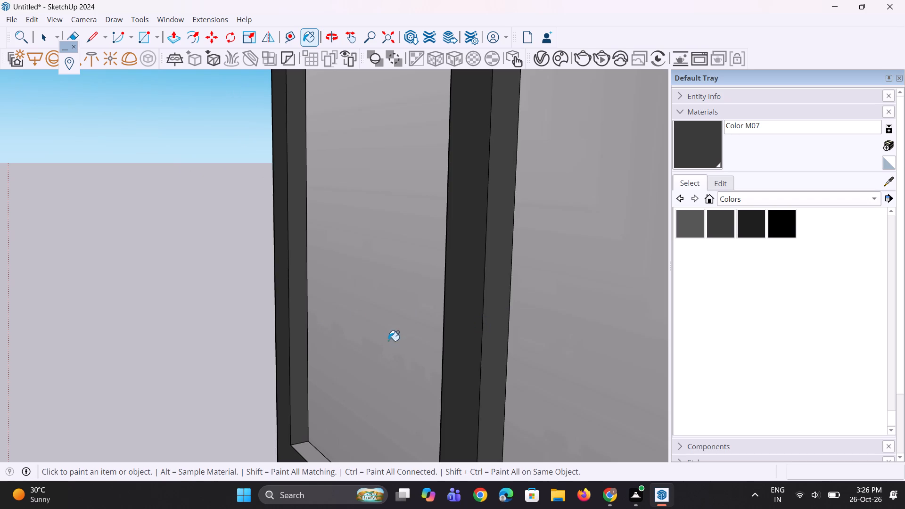
Paint the left outer side and the underside of the window frame with Color M07.
{"action": "middle_click_drag", "start_coordinate": [388, 341], "coordinate": [561, 340]}
{"action": "scroll", "coordinate": [197, 294], "scroll_direction": "down", "scroll_amount": 5}
{"action": "middle_click_drag", "start_coordinate": [318, 314], "coordinate": [584, 290]}
{"action": "scroll", "coordinate": [236, 329], "scroll_direction": "up", "scroll_amount": 2}
{"action": "left_click", "coordinate": [239, 334]}
{"action": "middle_click_drag", "start_coordinate": [284, 375], "coordinate": [292, 263]}
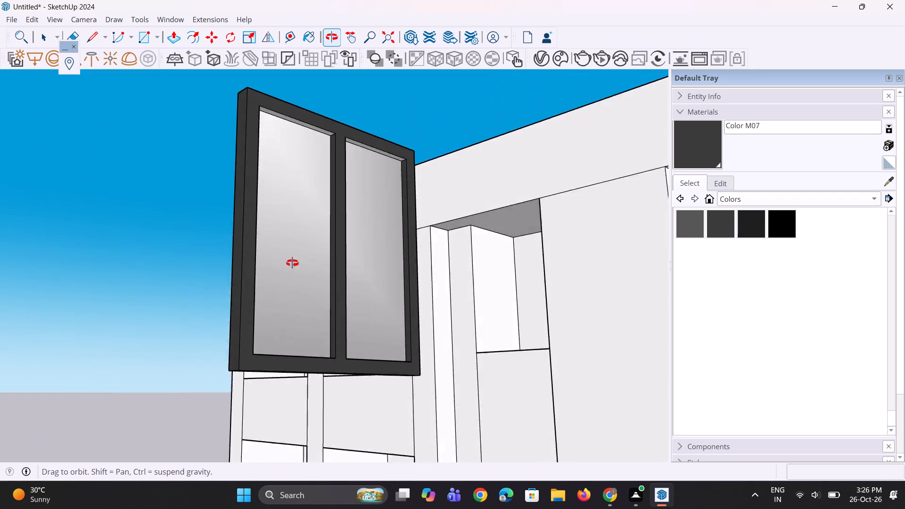
{"action": "middle_click_drag", "start_coordinate": [292, 263], "coordinate": [303, 194]}
{"action": "scroll", "coordinate": [266, 328], "scroll_direction": "up", "scroll_amount": 2}
{"action": "left_click", "coordinate": [272, 320]}
{"action": "middle_click_drag", "start_coordinate": [278, 329], "coordinate": [194, 443]}
Paint the top inner reveals above both window panes with Color M07.
{"action": "scroll", "coordinate": [280, 328], "scroll_direction": "down", "scroll_amount": 5}
{"action": "middle_click_drag", "start_coordinate": [330, 178], "coordinate": [331, 134]}
{"action": "scroll", "coordinate": [331, 134], "scroll_direction": "up", "scroll_amount": 4}
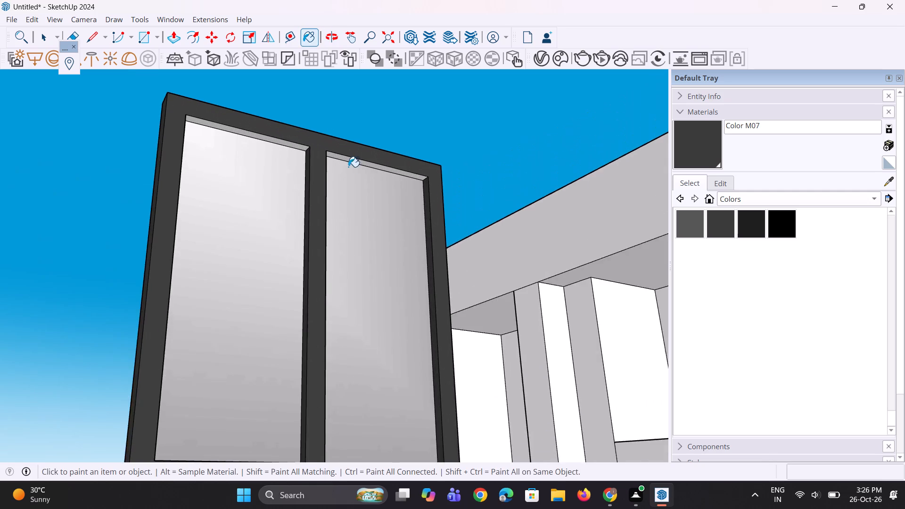
{"action": "scroll", "coordinate": [354, 161], "scroll_direction": "up", "scroll_amount": 7}
{"action": "left_click", "coordinate": [355, 160]}
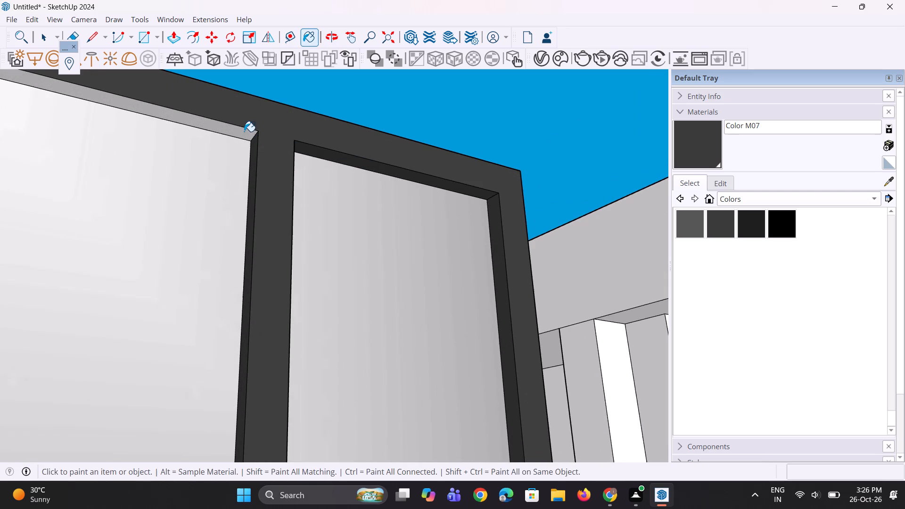
{"action": "left_click", "coordinate": [243, 131]}
Paint the bottom inner reveals below both window panes with Color M07.
{"action": "scroll", "coordinate": [211, 141], "scroll_direction": "down", "scroll_amount": 5}
{"action": "middle_click_drag", "start_coordinate": [266, 143], "coordinate": [156, 301]}
{"action": "scroll", "coordinate": [164, 205], "scroll_direction": "down", "scroll_amount": 5}
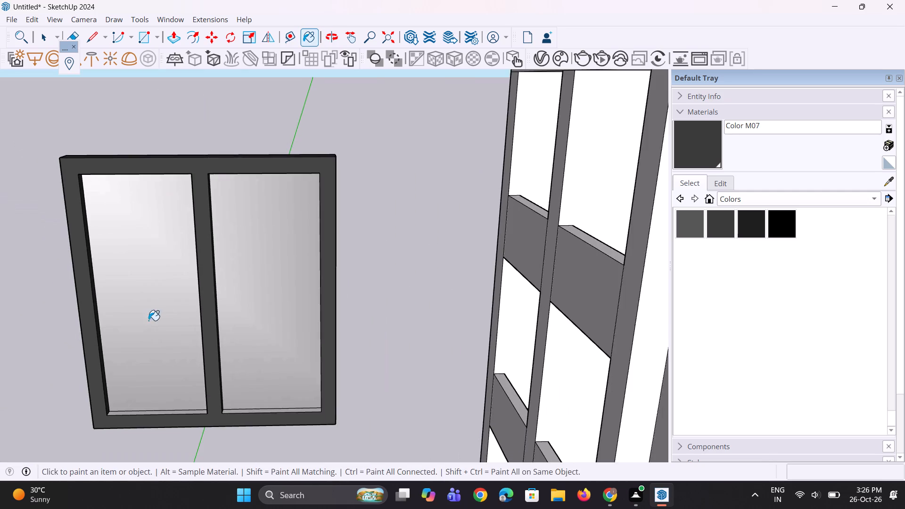
{"action": "middle_click_drag", "start_coordinate": [148, 320], "coordinate": [166, 367]}
{"action": "scroll", "coordinate": [165, 426], "scroll_direction": "up", "scroll_amount": 9}
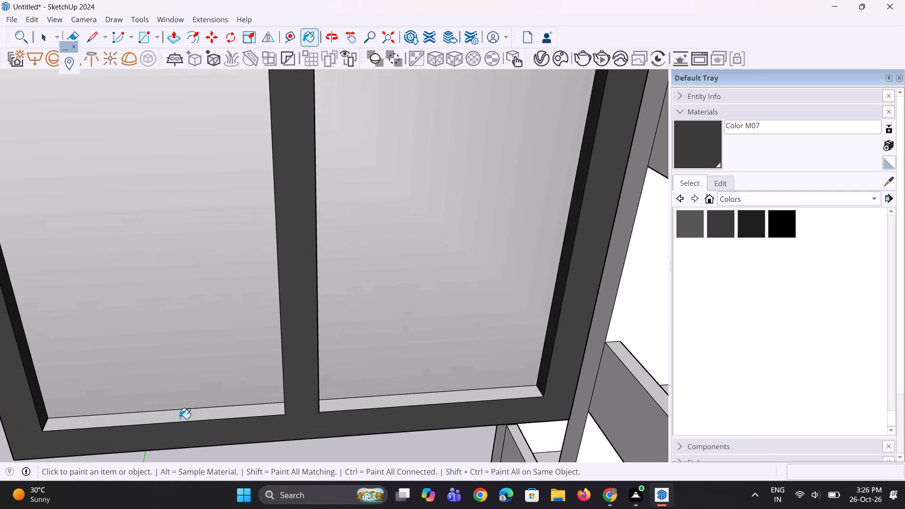
{"action": "left_click", "coordinate": [180, 419]}
{"action": "left_click", "coordinate": [361, 402]}
Select the whole detached window and make it a group.
{"action": "middle_click_drag", "start_coordinate": [321, 426], "coordinate": [374, 383]}
{"action": "scroll", "coordinate": [253, 372], "scroll_direction": "down", "scroll_amount": 6}
{"action": "scroll", "coordinate": [492, 287], "scroll_direction": "up", "scroll_amount": 1}
{"action": "middle_click_drag", "start_coordinate": [492, 287], "coordinate": [380, 308]}
{"action": "scroll", "coordinate": [408, 295], "scroll_direction": "down", "scroll_amount": 3}
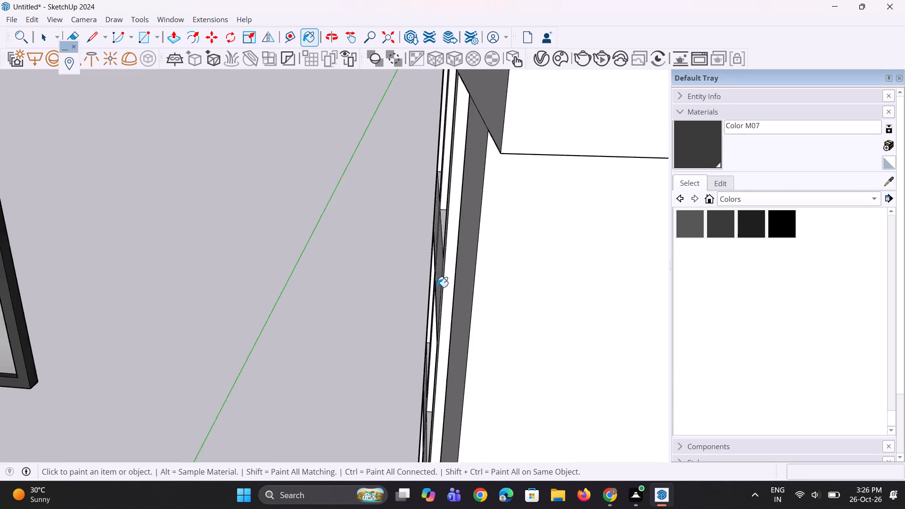
{"action": "scroll", "coordinate": [437, 287], "scroll_direction": "down", "scroll_amount": 8}
{"action": "scroll", "coordinate": [230, 274], "scroll_direction": "up", "scroll_amount": 1}
{"action": "middle_click_drag", "start_coordinate": [179, 260], "coordinate": [325, 244]}
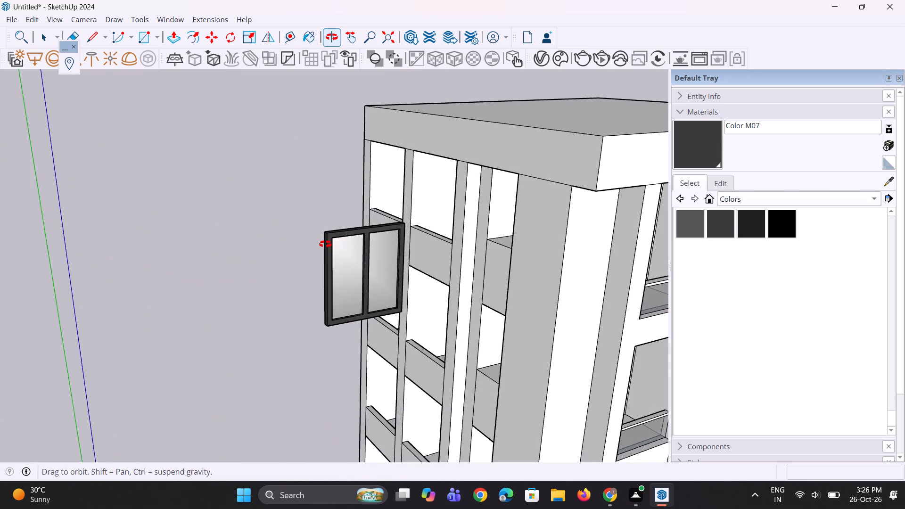
{"action": "middle_click_drag", "start_coordinate": [325, 244], "coordinate": [179, 209]}
{"action": "key", "text": "space"}
{"action": "key", "text": "space"}
{"action": "left_click_drag", "start_coordinate": [156, 161], "coordinate": [340, 349]}
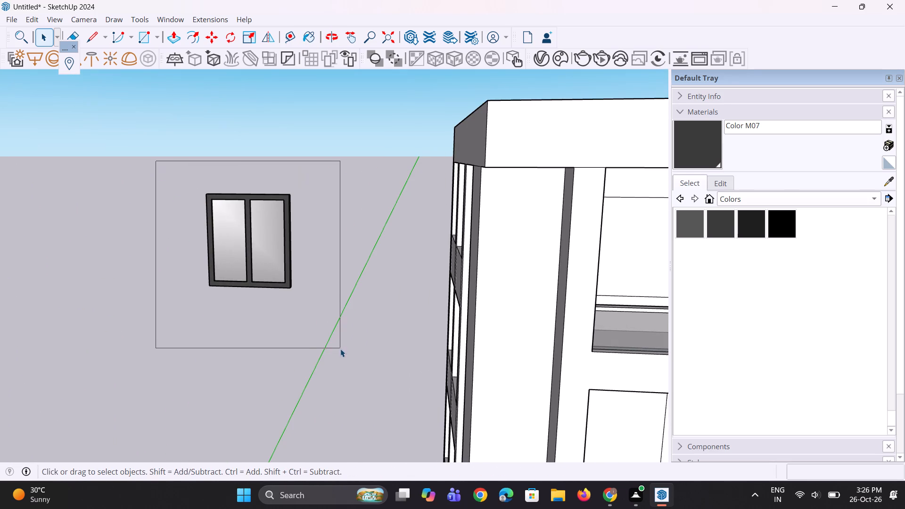
{"action": "left_click_drag", "start_coordinate": [340, 349], "coordinate": [339, 349]}
{"action": "right_click", "coordinate": [264, 263]}
{"action": "left_click", "coordinate": [314, 129]}
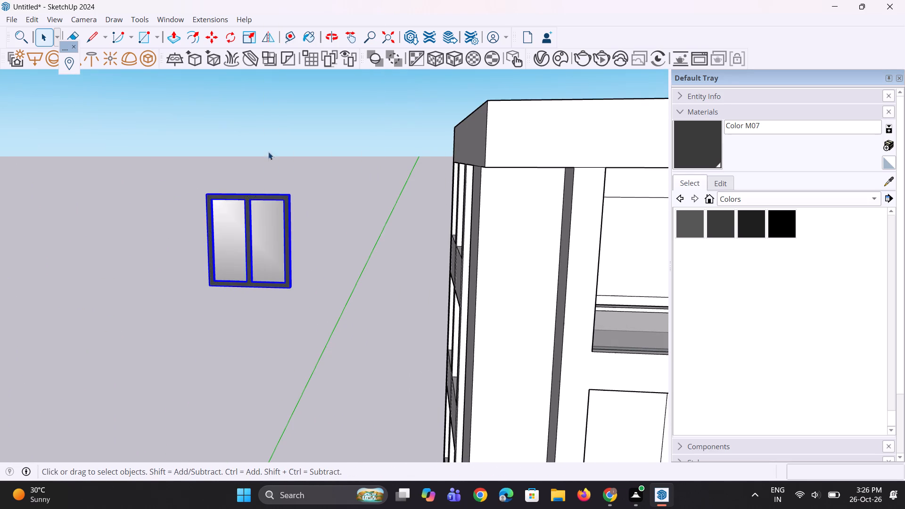
Push the top-floor window face behind the narrow grey-glass balcony inward about 5' 6 3/4" with Push/Pull.
{"action": "scroll", "coordinate": [148, 290], "scroll_direction": "down", "scroll_amount": 5}
{"action": "middle_click_drag", "start_coordinate": [189, 300], "coordinate": [210, 298]}
{"action": "key", "text": "space"}
{"action": "key", "text": "space"}
{"action": "scroll", "coordinate": [486, 335], "scroll_direction": "up", "scroll_amount": 1}
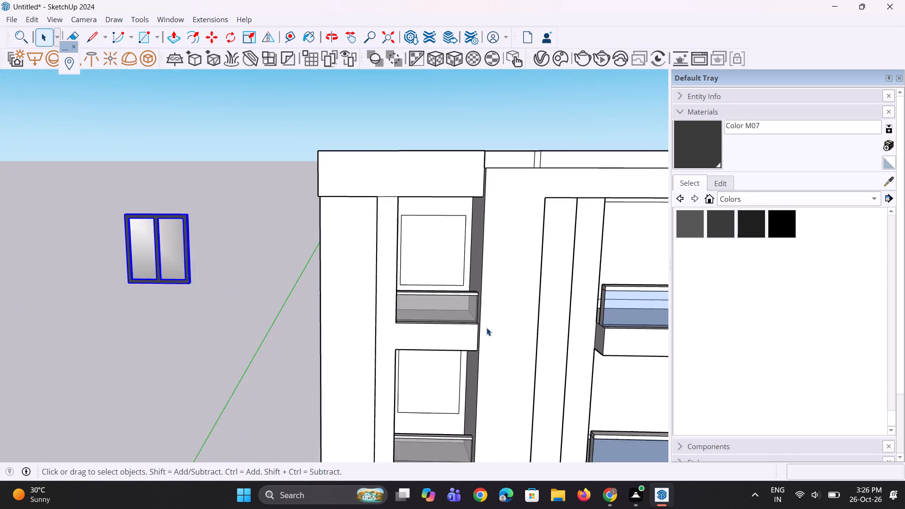
{"action": "scroll", "coordinate": [486, 328], "scroll_direction": "up", "scroll_amount": 2}
{"action": "key", "text": "p"}
{"action": "left_click", "coordinate": [432, 260]}
{"action": "left_click", "coordinate": [429, 252]}
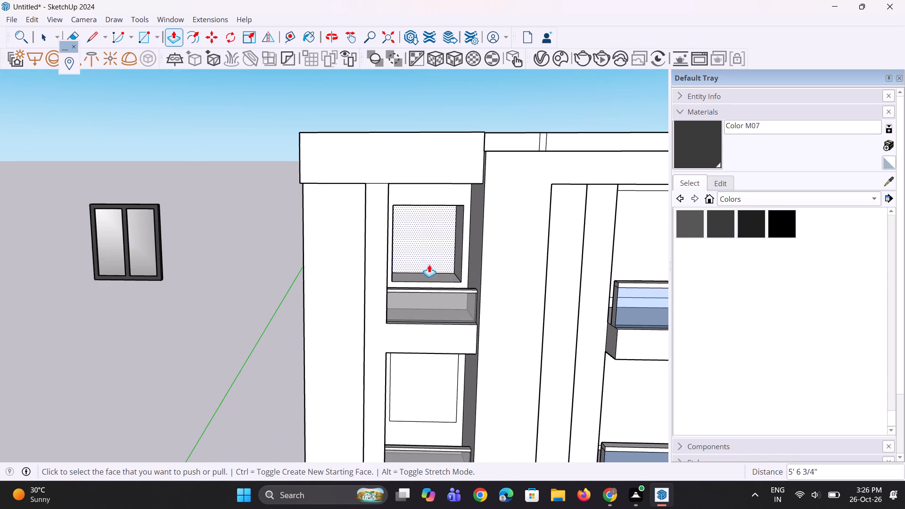
Repeat the same inward Push/Pull on the window faces of the three narrow balconies below.
{"action": "double_click", "coordinate": [421, 369]}
{"action": "scroll", "coordinate": [359, 271], "scroll_direction": "down", "scroll_amount": 9}
{"action": "scroll", "coordinate": [369, 396], "scroll_direction": "up", "scroll_amount": 3}
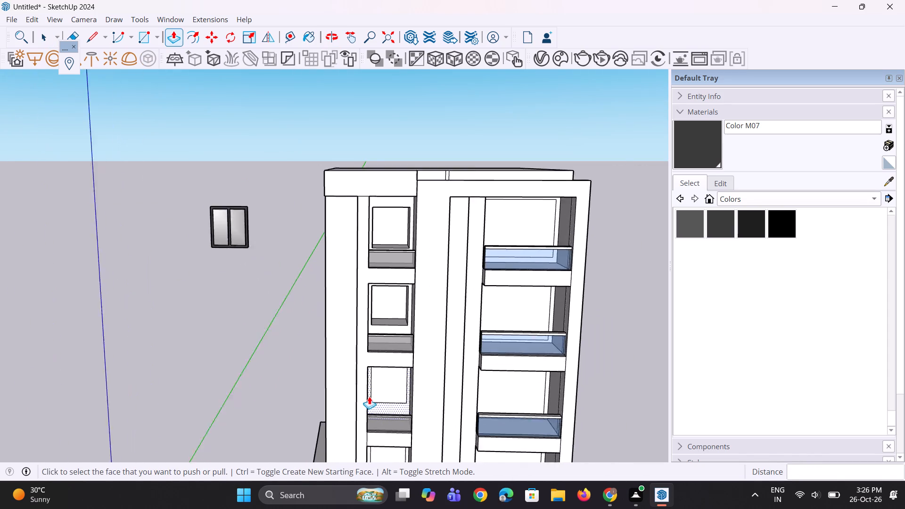
{"action": "double_click", "coordinate": [389, 390]}
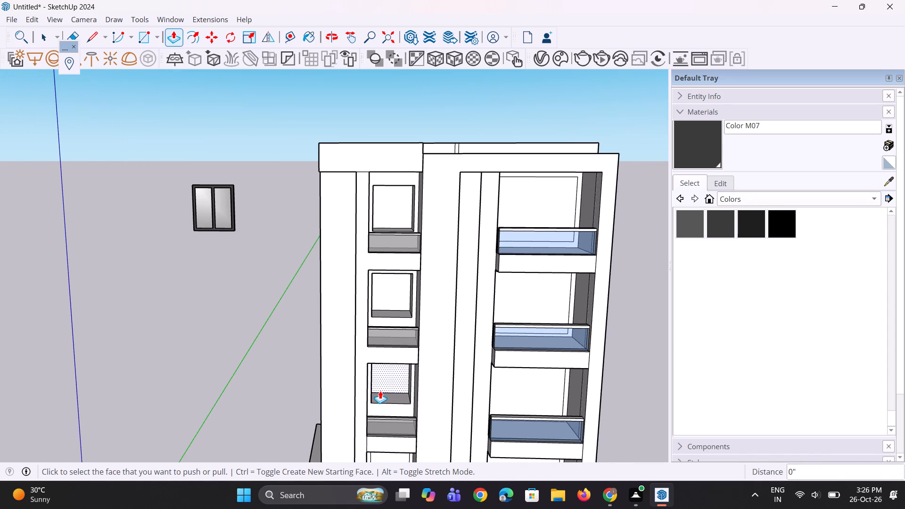
{"action": "scroll", "coordinate": [368, 320], "scroll_direction": "down", "scroll_amount": 5}
{"action": "scroll", "coordinate": [397, 400], "scroll_direction": "up", "scroll_amount": 5}
{"action": "scroll", "coordinate": [371, 430], "scroll_direction": "up", "scroll_amount": 3}
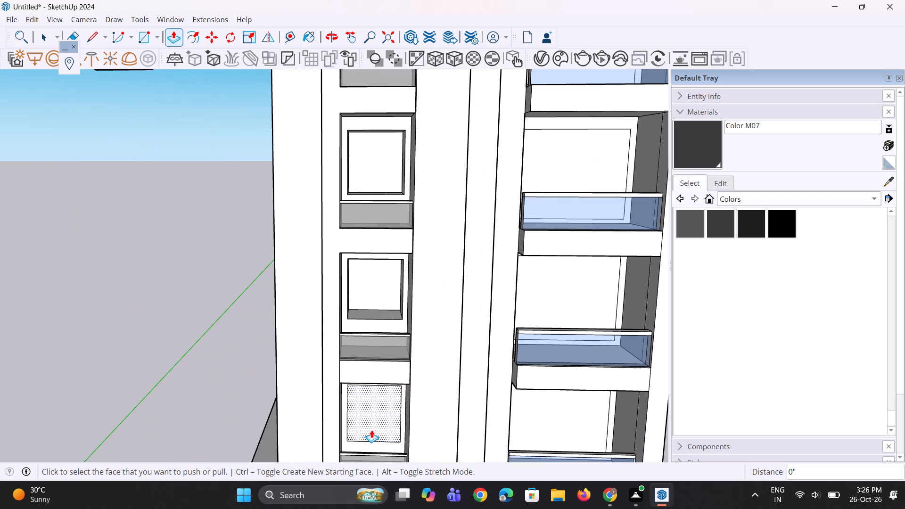
{"action": "double_click", "coordinate": [371, 430]}
{"action": "scroll", "coordinate": [327, 443], "scroll_direction": "down", "scroll_amount": 5}
Move the window group by its lower right corner about 33' 2 3/8" into the top narrow balcony's opening.
{"action": "key", "text": "space"}
{"action": "key", "text": "space"}
{"action": "left_click", "coordinate": [214, 205]}
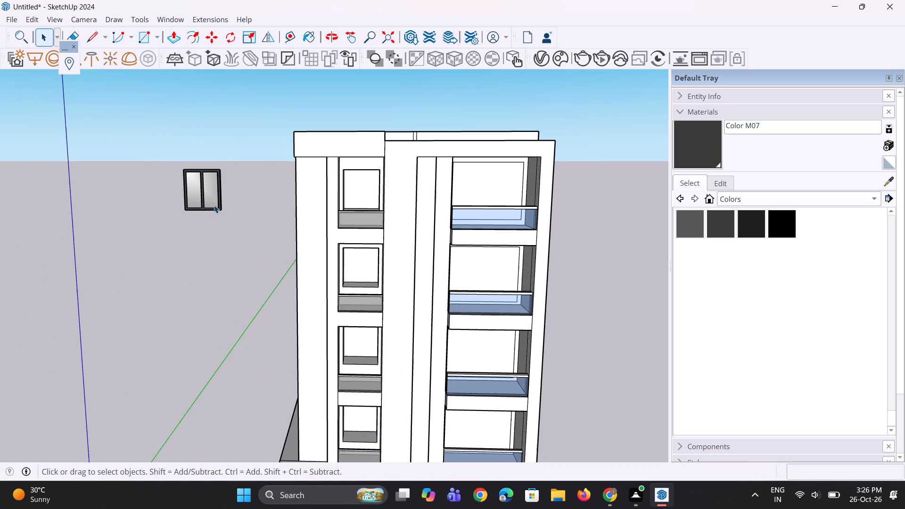
{"action": "scroll", "coordinate": [218, 213], "scroll_direction": "up", "scroll_amount": 3}
{"action": "key", "text": "m"}
{"action": "left_click", "coordinate": [221, 213]}
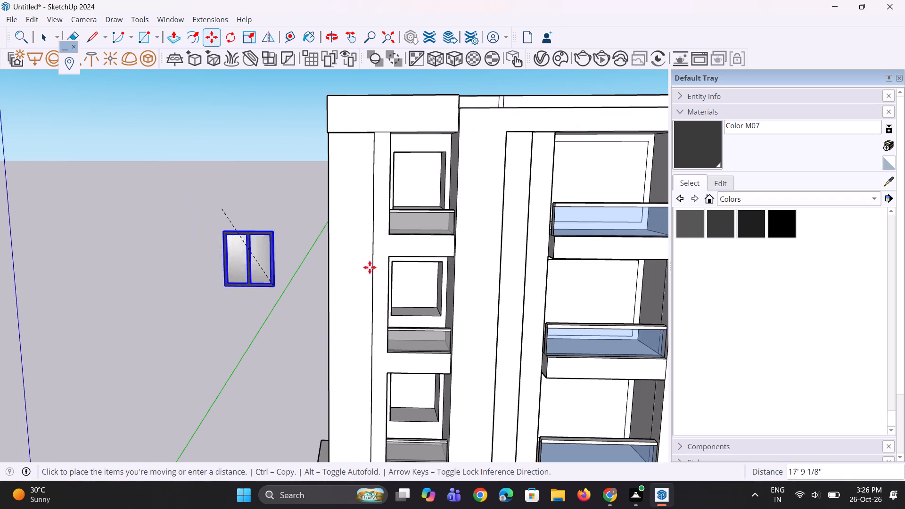
{"action": "scroll", "coordinate": [435, 203], "scroll_direction": "up", "scroll_amount": 1}
{"action": "middle_click_drag", "start_coordinate": [439, 212], "coordinate": [442, 268]}
{"action": "scroll", "coordinate": [447, 243], "scroll_direction": "up", "scroll_amount": 5}
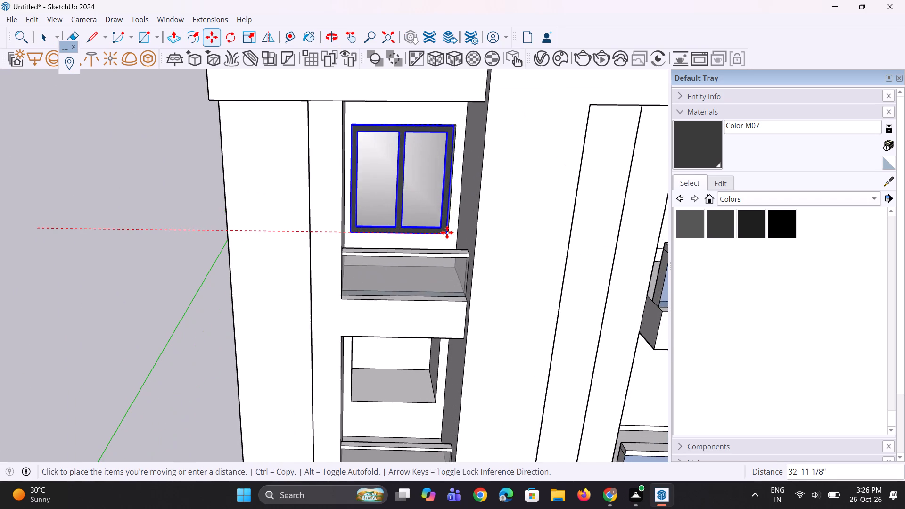
{"action": "scroll", "coordinate": [450, 227], "scroll_direction": "up", "scroll_amount": 4}
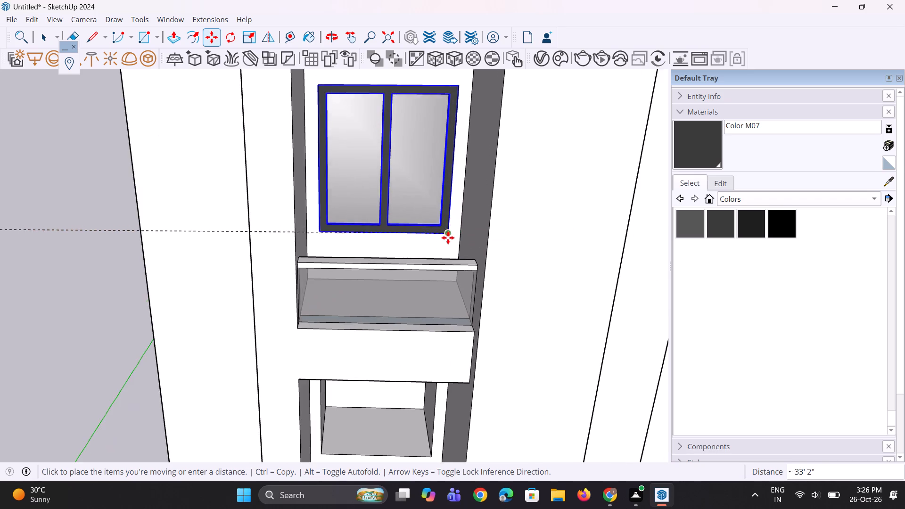
{"action": "scroll", "coordinate": [448, 238], "scroll_direction": "up", "scroll_amount": 1}
{"action": "left_click", "coordinate": [450, 235]}
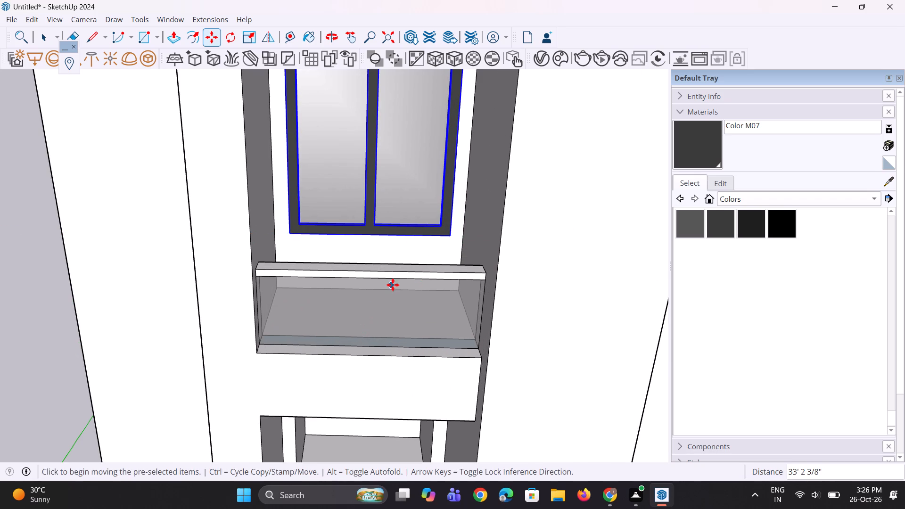
Copy the window group by its lower right corner about 16' 11 1/2" down into the second narrow balcony's opening, using the Move tool's Stamp mode.
{"action": "key", "text": "space"}
{"action": "key", "text": "space"}
{"action": "left_click", "coordinate": [397, 194]}
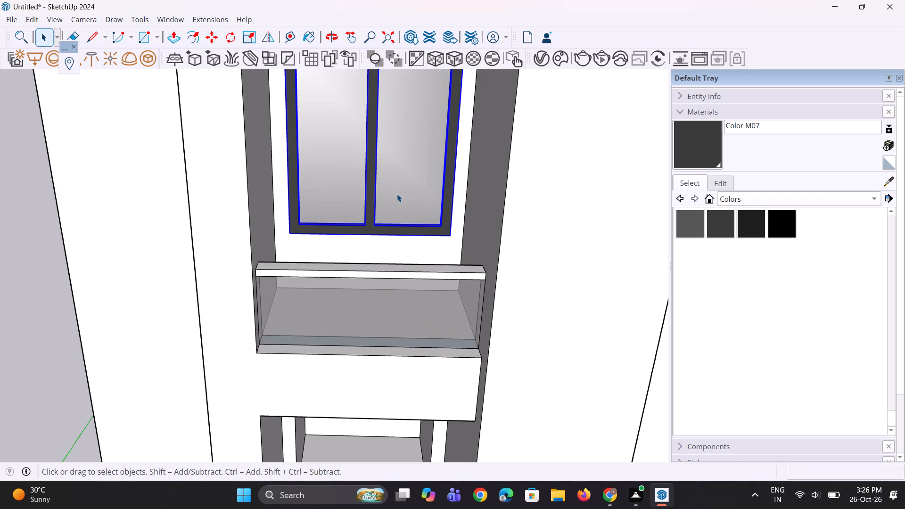
{"action": "key", "text": "m"}
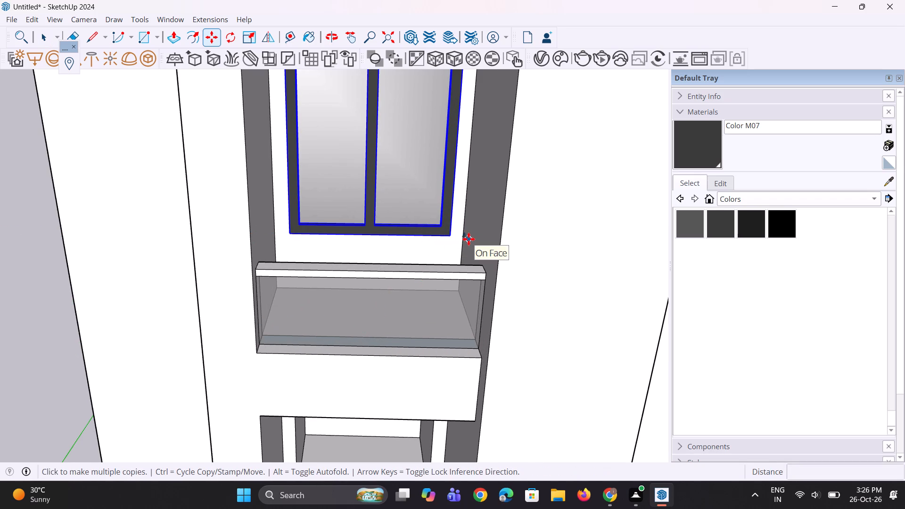
{"action": "left_click", "coordinate": [455, 234]}
{"action": "scroll", "coordinate": [383, 260], "scroll_direction": "down", "scroll_amount": 10}
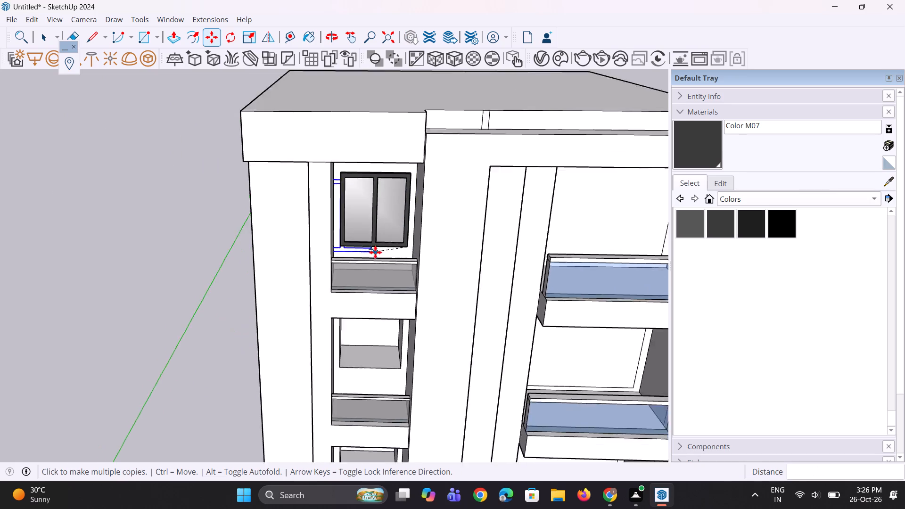
{"action": "scroll", "coordinate": [412, 393], "scroll_direction": "up", "scroll_amount": 7}
{"action": "scroll", "coordinate": [382, 342], "scroll_direction": "up", "scroll_amount": 3}
{"action": "scroll", "coordinate": [394, 300], "scroll_direction": "up", "scroll_amount": 3}
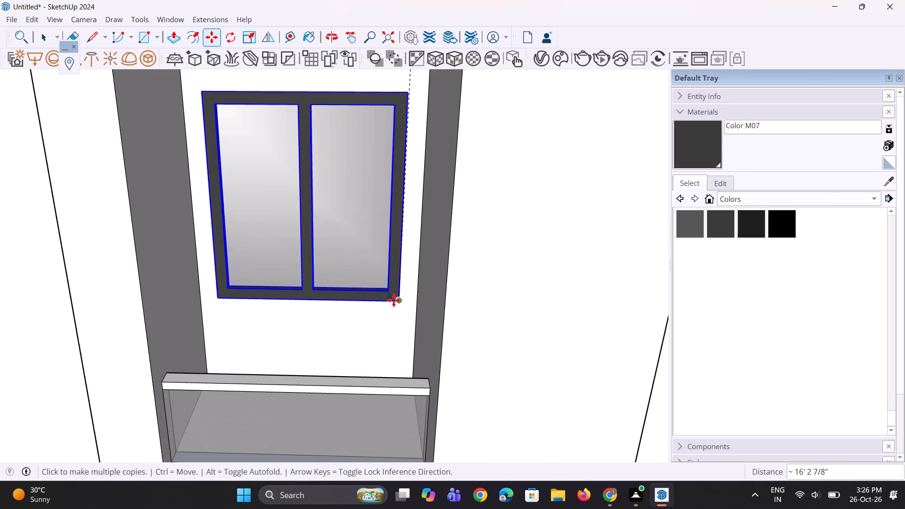
{"action": "scroll", "coordinate": [394, 300], "scroll_direction": "up", "scroll_amount": 3}
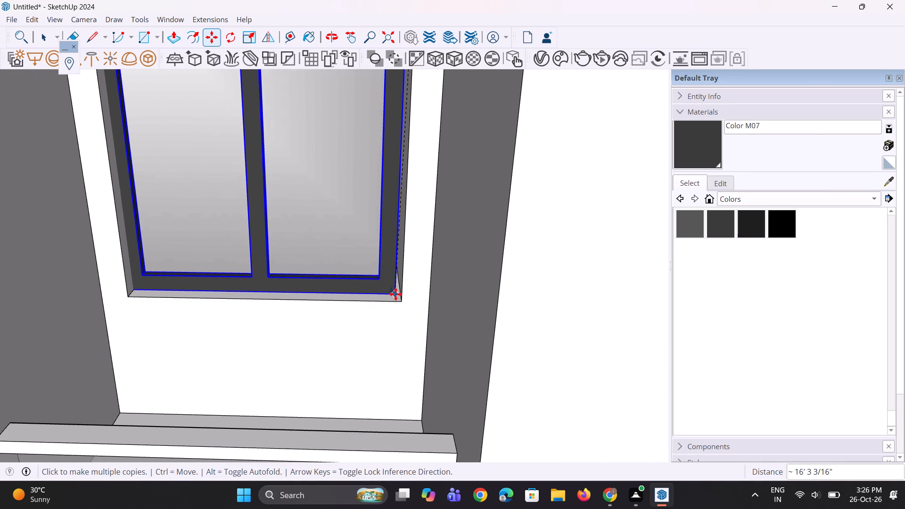
{"action": "left_click", "coordinate": [400, 298]}
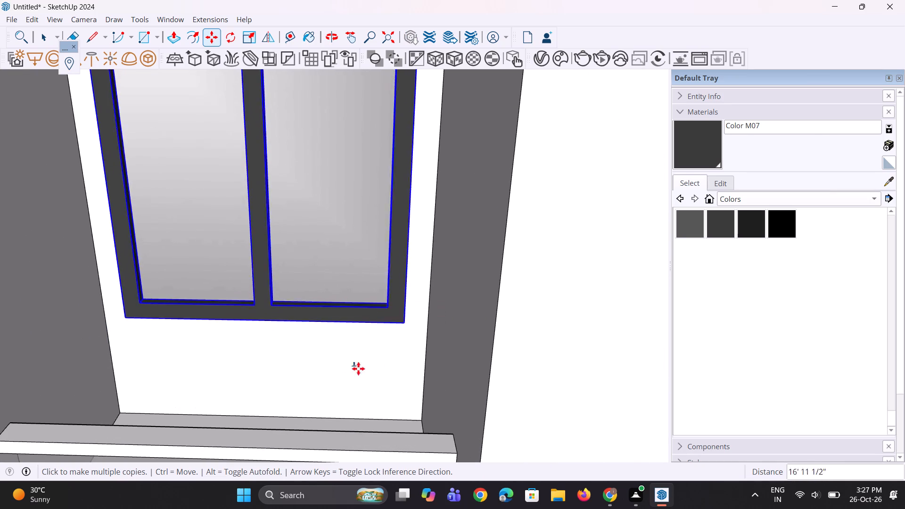
Stamp another copy of the window group into the third narrow balcony's opening, snapping to the opening's lower right corner.
{"action": "scroll", "coordinate": [326, 353], "scroll_direction": "down", "scroll_amount": 16}
{"action": "scroll", "coordinate": [323, 241], "scroll_direction": "down", "scroll_amount": 5}
{"action": "scroll", "coordinate": [323, 402], "scroll_direction": "up", "scroll_amount": 5}
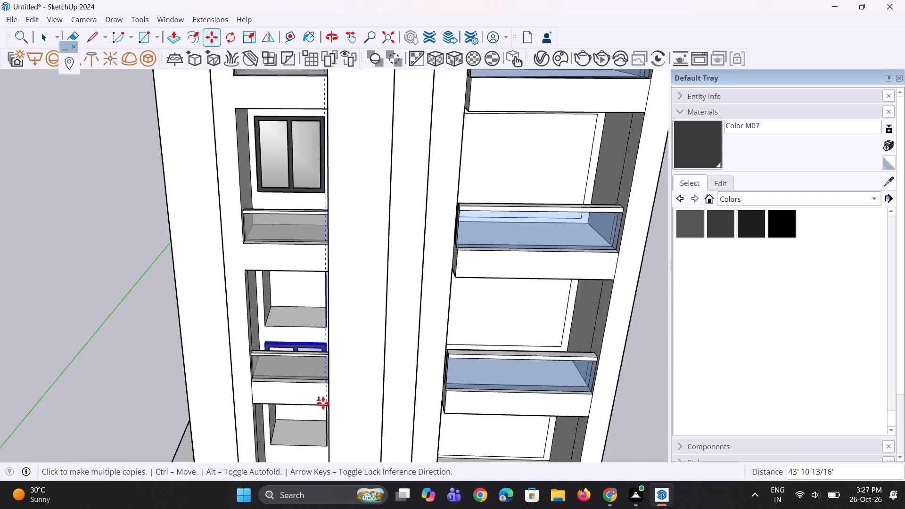
{"action": "scroll", "coordinate": [323, 403], "scroll_direction": "up", "scroll_amount": 6}
{"action": "scroll", "coordinate": [327, 328], "scroll_direction": "up", "scroll_amount": 7}
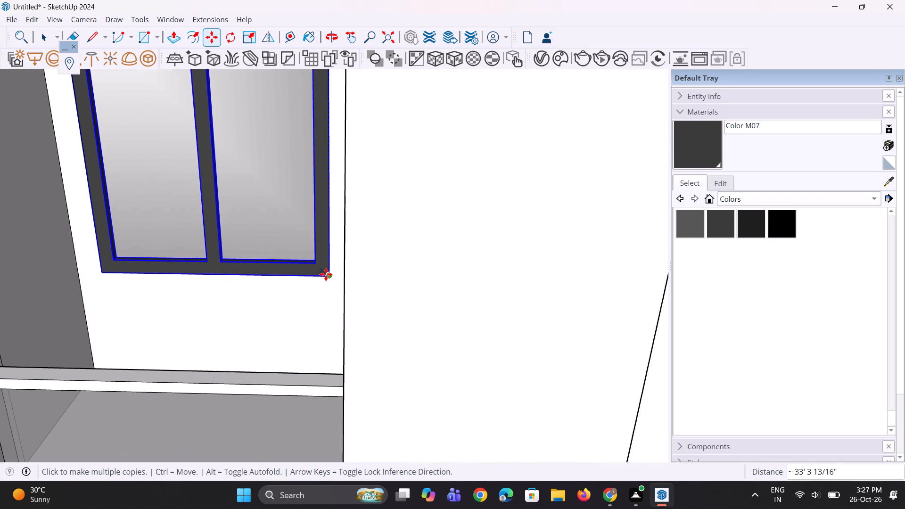
{"action": "left_click", "coordinate": [326, 274]}
Stamp a further copy of the window group into the lowest narrow balcony's opening at its lower right corner, and end the copying.
{"action": "scroll", "coordinate": [265, 312], "scroll_direction": "down", "scroll_amount": 3}
{"action": "scroll", "coordinate": [363, 244], "scroll_direction": "down", "scroll_amount": 10}
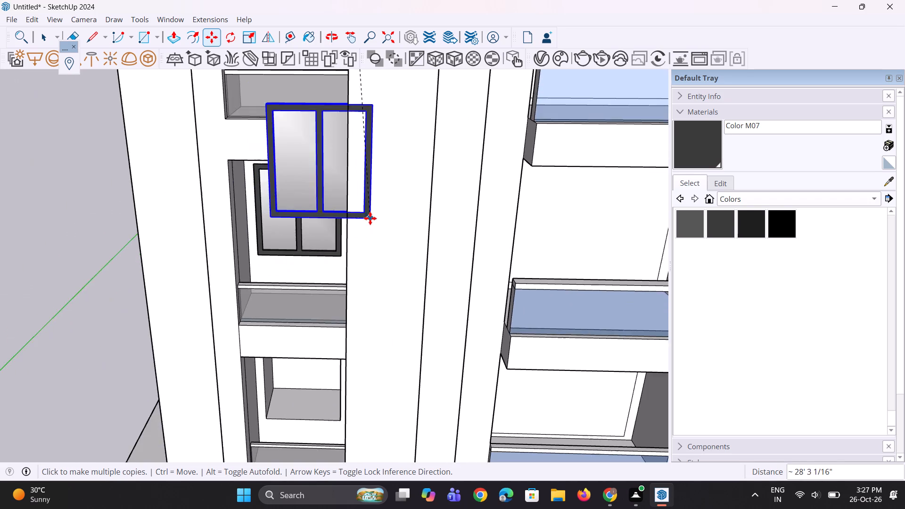
{"action": "scroll", "coordinate": [371, 215], "scroll_direction": "down", "scroll_amount": 5}
{"action": "scroll", "coordinate": [308, 383], "scroll_direction": "up", "scroll_amount": 6}
{"action": "scroll", "coordinate": [353, 320], "scroll_direction": "up", "scroll_amount": 6}
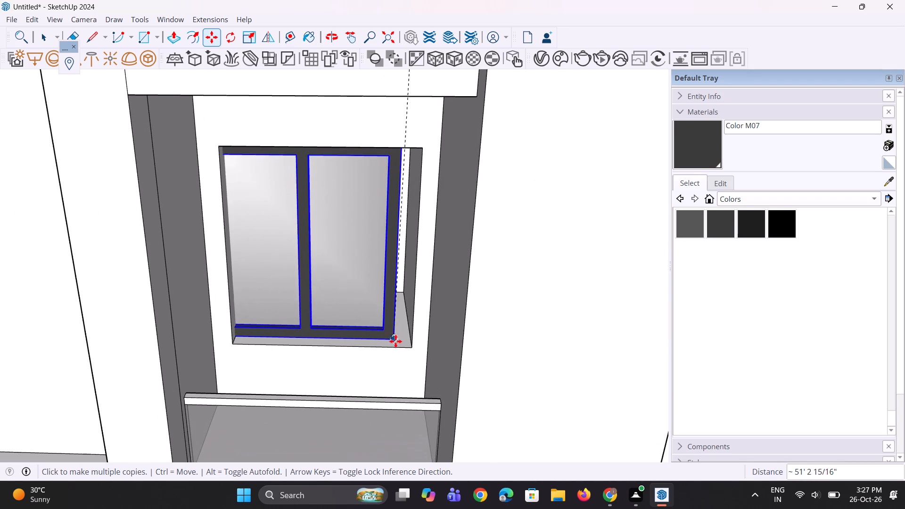
{"action": "left_click", "coordinate": [411, 345]}
{"action": "middle_click_drag", "start_coordinate": [365, 369], "coordinate": [347, 412]}
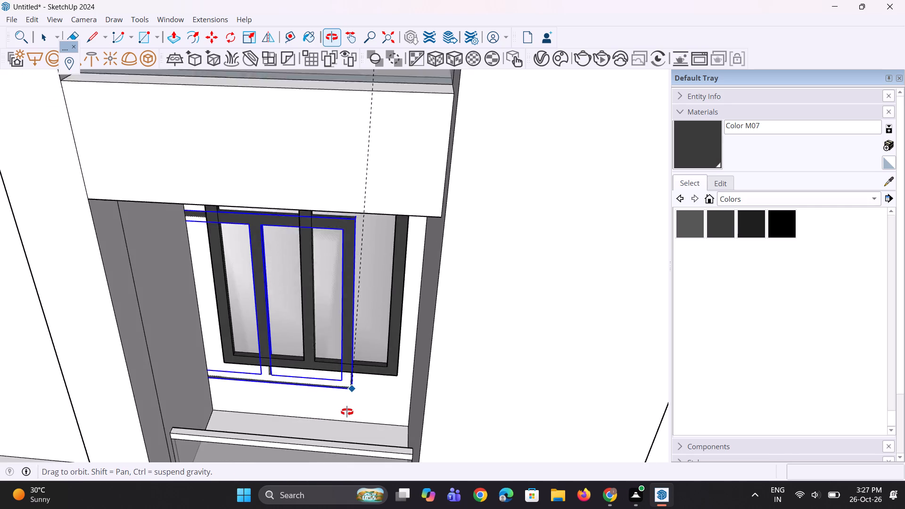
{"action": "middle_click_drag", "start_coordinate": [347, 412], "coordinate": [349, 407]}
{"action": "key", "text": "space"}
{"action": "key", "text": "space"}
Inspect the window copies in the lower narrow balconies, clear the selection, and view the lower facade with the blue-glass balconies.
{"action": "scroll", "coordinate": [0, 376], "scroll_direction": "up", "scroll_amount": 2}
{"action": "middle_click_drag", "start_coordinate": [26, 363], "coordinate": [510, 288]}
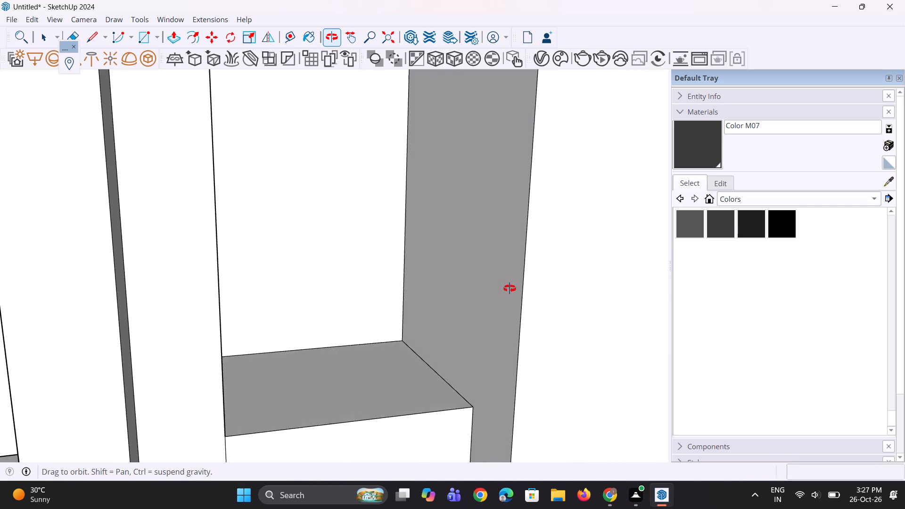
{"action": "middle_click_drag", "start_coordinate": [510, 288], "coordinate": [343, 270]}
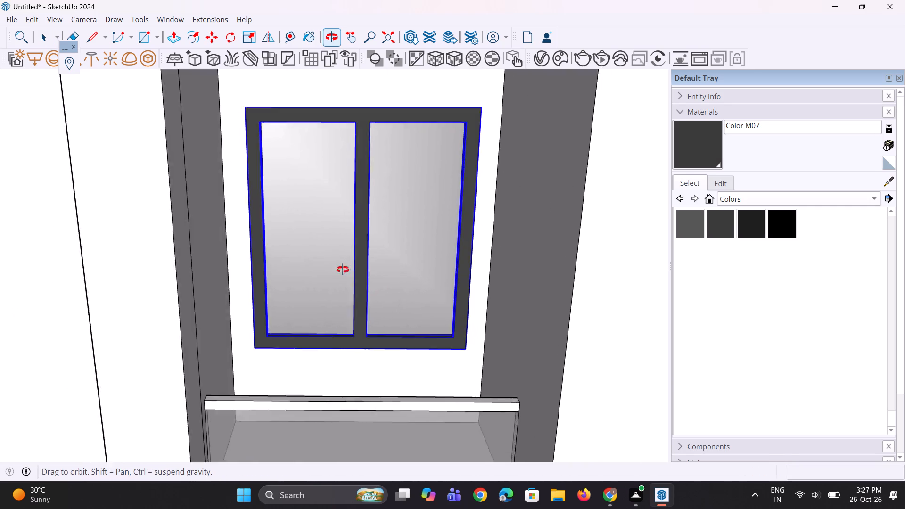
{"action": "middle_click_drag", "start_coordinate": [343, 270], "coordinate": [70, 301]}
{"action": "scroll", "coordinate": [76, 290], "scroll_direction": "down", "scroll_amount": 6}
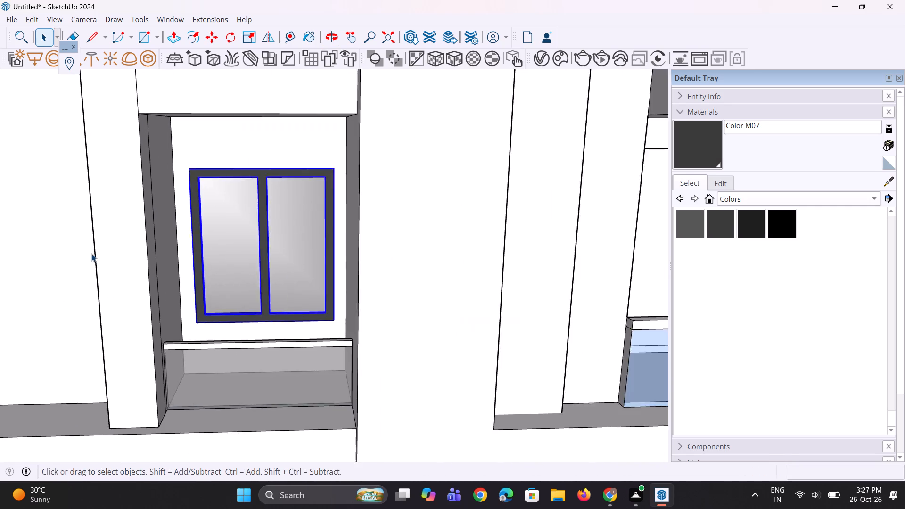
{"action": "scroll", "coordinate": [91, 254], "scroll_direction": "down", "scroll_amount": 11}
{"action": "left_click", "coordinate": [457, 298]}
{"action": "left_click", "coordinate": [497, 305]}
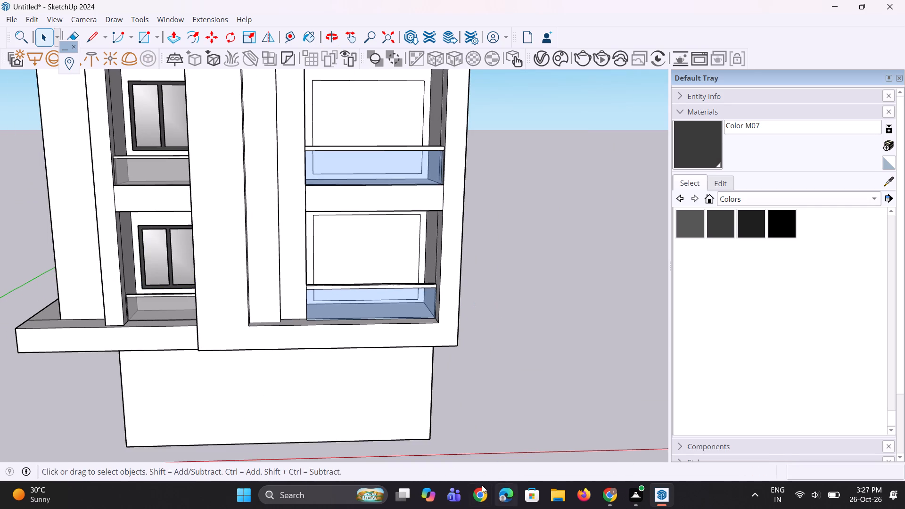
{"action": "scroll", "coordinate": [452, 468], "scroll_direction": "down", "scroll_amount": 5}
{"action": "middle_click_drag", "start_coordinate": [289, 356], "coordinate": [280, 334]}
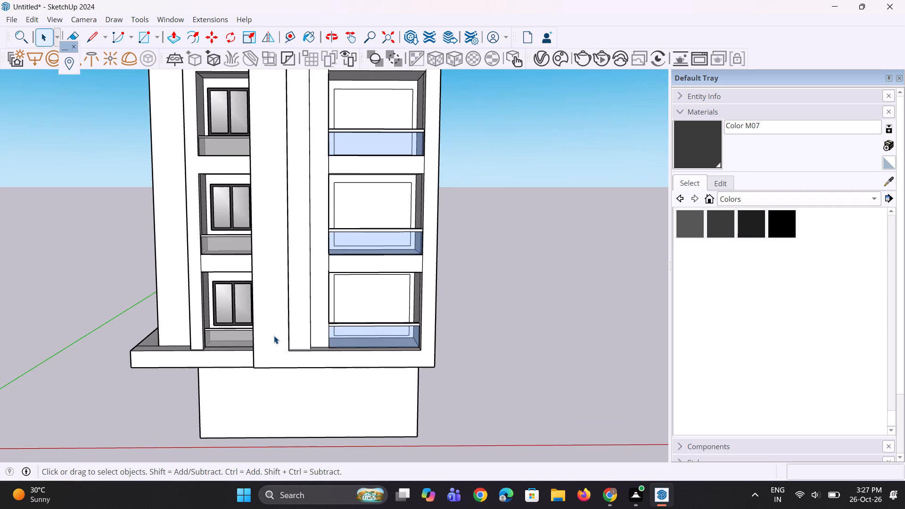
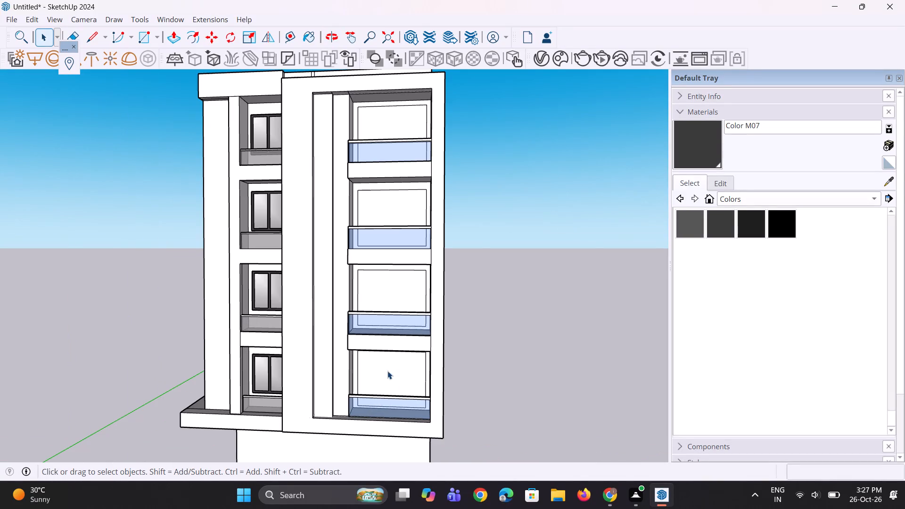
Copy the wall panel face from the lowest blue-glass balcony's opening out to the empty area beside the building.
{"action": "left_click", "coordinate": [387, 371]}
{"action": "key", "text": "m"}
{"action": "left_click", "coordinate": [379, 373]}
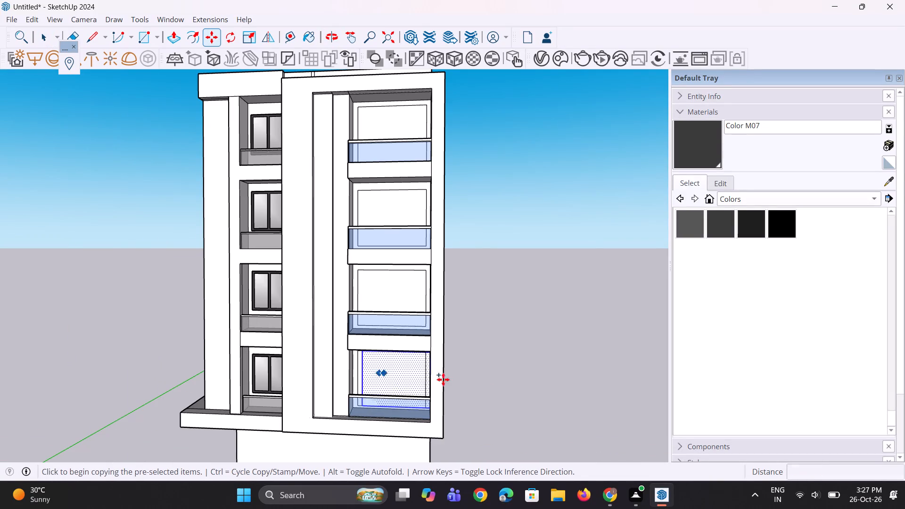
{"action": "left_click", "coordinate": [544, 379]}
Push/Pull the copied panel face to a thickness of 3" and clear the selection.
{"action": "scroll", "coordinate": [546, 379], "scroll_direction": "up", "scroll_amount": 4}
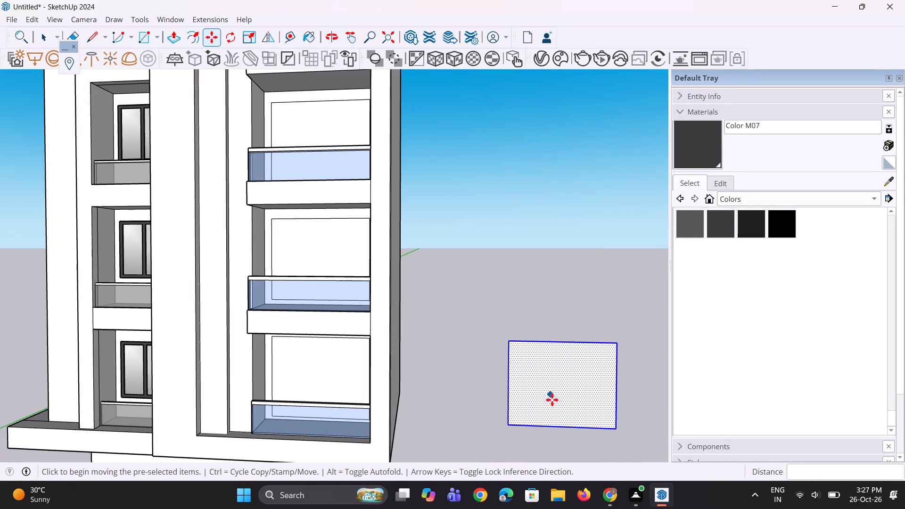
{"action": "key", "text": "p"}
{"action": "left_click", "coordinate": [562, 401]}
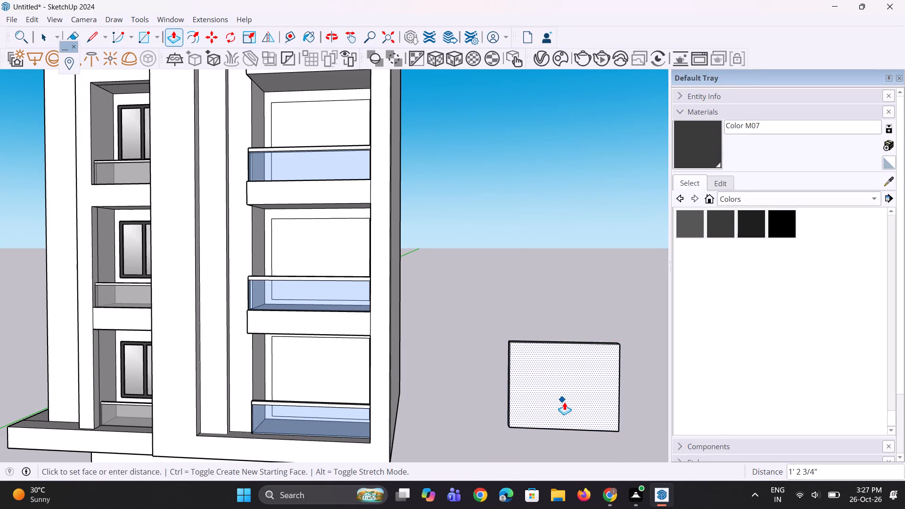
{"action": "type", "text": "3\""}
{"action": "key", "text": "Return"}
{"action": "middle_click_drag", "start_coordinate": [473, 405], "coordinate": [487, 410]}
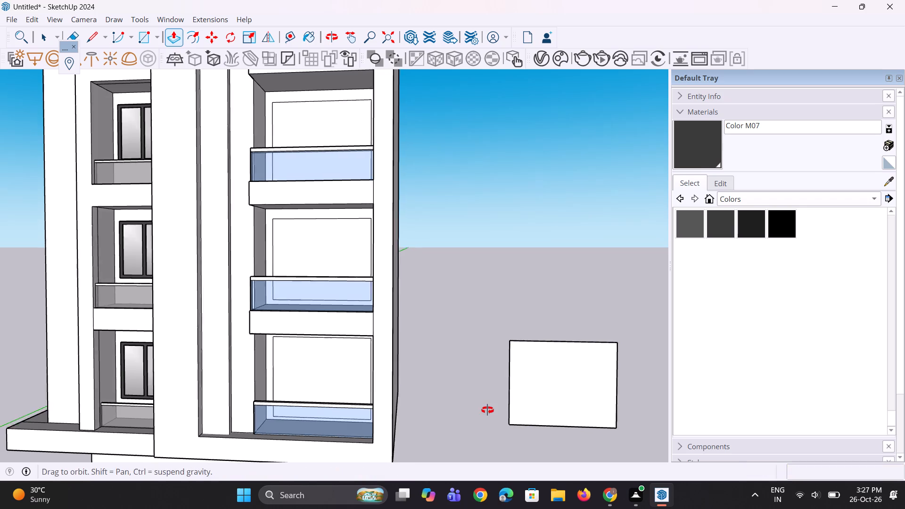
{"action": "middle_click_drag", "start_coordinate": [487, 410], "coordinate": [488, 410]}
{"action": "key", "text": "space"}
{"action": "left_click", "coordinate": [474, 404]}
Offset the panel's front face outline inward by about 7 11/16" to outline the window frame.
{"action": "key", "text": "space"}
{"action": "left_click", "coordinate": [558, 367]}
{"action": "scroll", "coordinate": [526, 393], "scroll_direction": "up", "scroll_amount": 3}
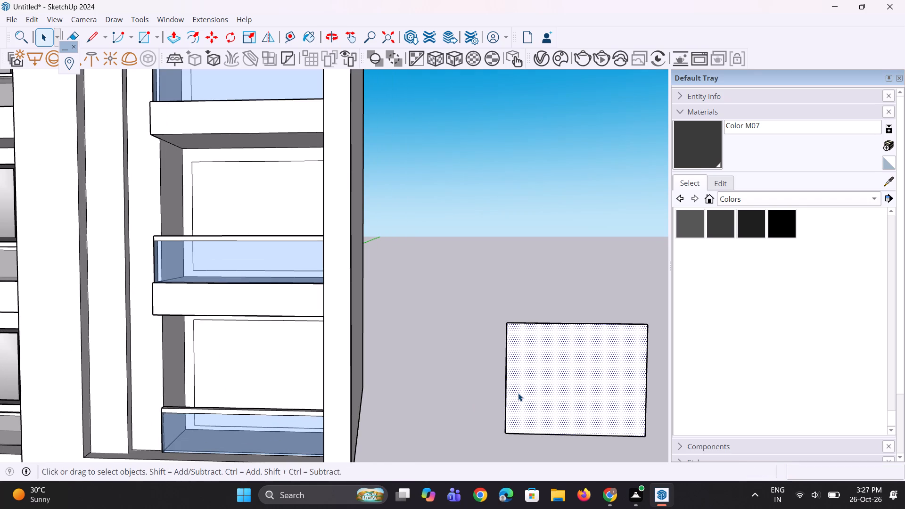
{"action": "key", "text": "f"}
{"action": "left_click", "coordinate": [511, 385]}
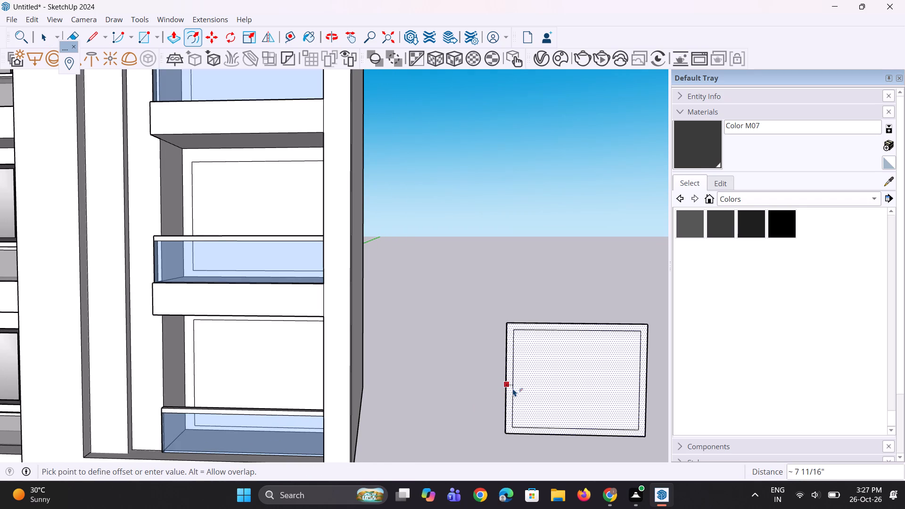
{"action": "left_click", "coordinate": [512, 388]}
{"action": "key", "text": "space"}
{"action": "key", "text": "space"}
{"action": "left_click", "coordinate": [453, 417]}
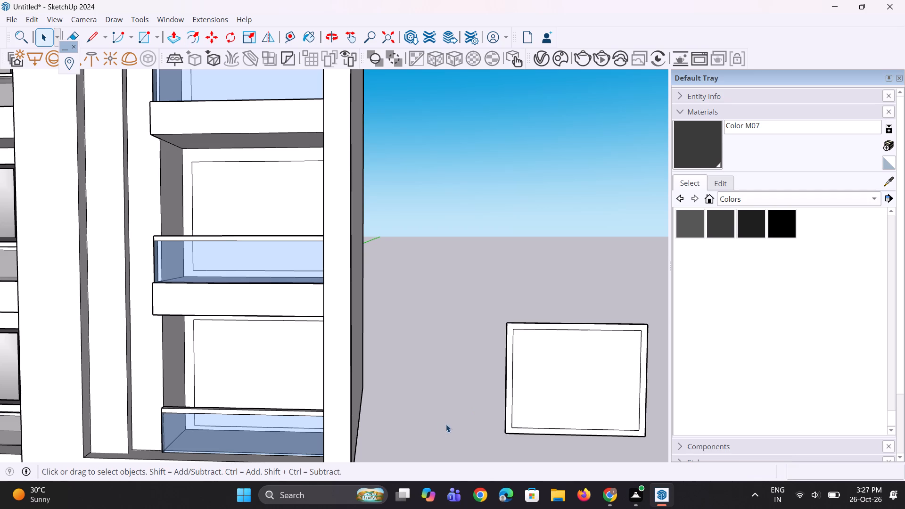
Draw two short lines from the inner outline's upper and lower left corners to the panel's outer left edge.
{"action": "scroll", "coordinate": [447, 422], "scroll_direction": "down", "scroll_amount": 4}
{"action": "middle_click", "coordinate": [454, 418]}
{"action": "scroll", "coordinate": [486, 375], "scroll_direction": "up", "scroll_amount": 7}
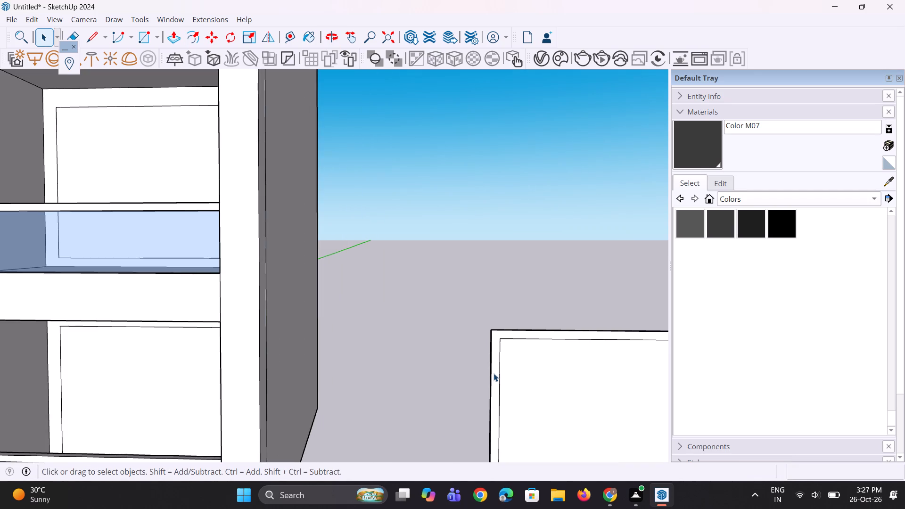
{"action": "key", "text": "l"}
{"action": "scroll", "coordinate": [500, 342], "scroll_direction": "up", "scroll_amount": 5}
{"action": "left_click", "coordinate": [496, 339]}
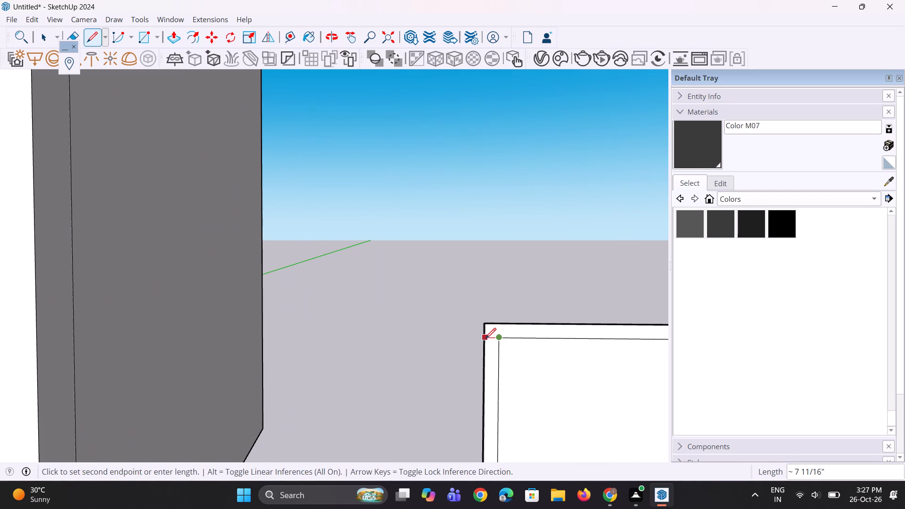
{"action": "left_click", "coordinate": [484, 338]}
{"action": "scroll", "coordinate": [459, 289], "scroll_direction": "down", "scroll_amount": 4}
{"action": "scroll", "coordinate": [412, 290], "scroll_direction": "down", "scroll_amount": 5}
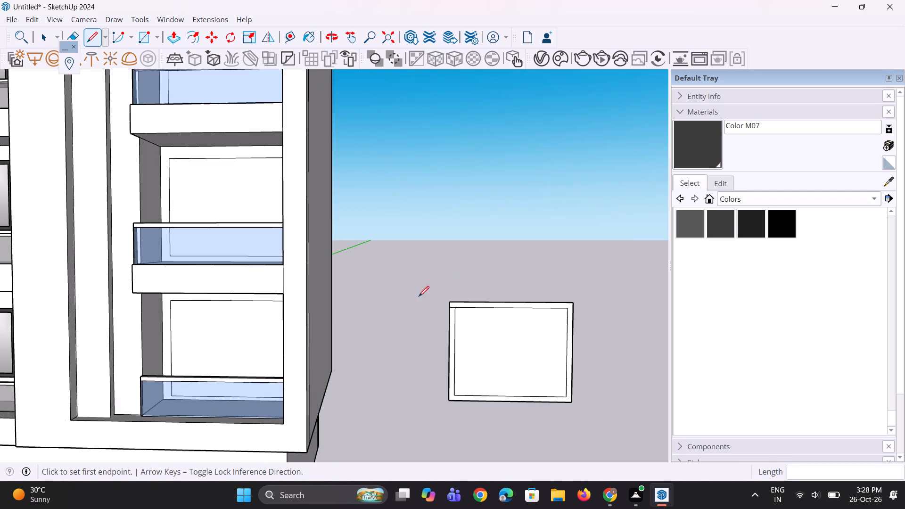
{"action": "scroll", "coordinate": [446, 407], "scroll_direction": "up", "scroll_amount": 10}
{"action": "left_click", "coordinate": [462, 385]}
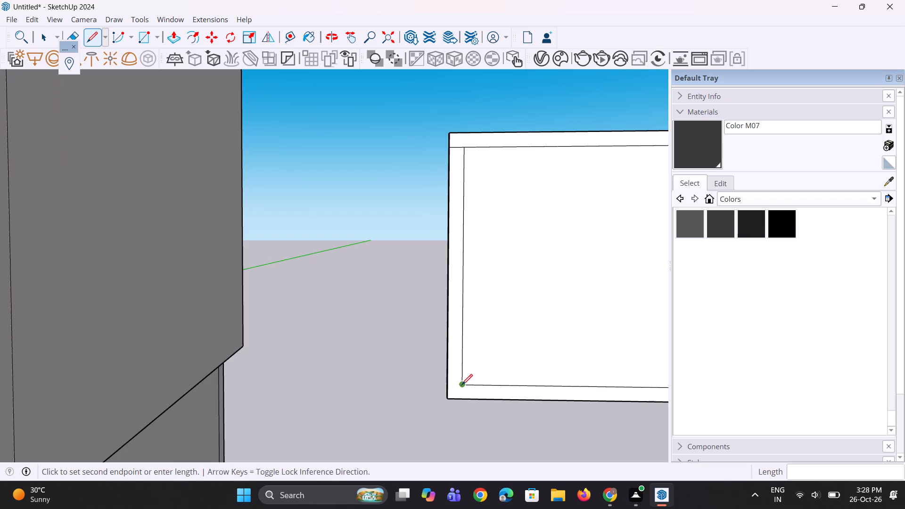
{"action": "left_click", "coordinate": [451, 386]}
{"action": "scroll", "coordinate": [370, 416], "scroll_direction": "down", "scroll_amount": 5}
{"action": "key", "text": "space"}
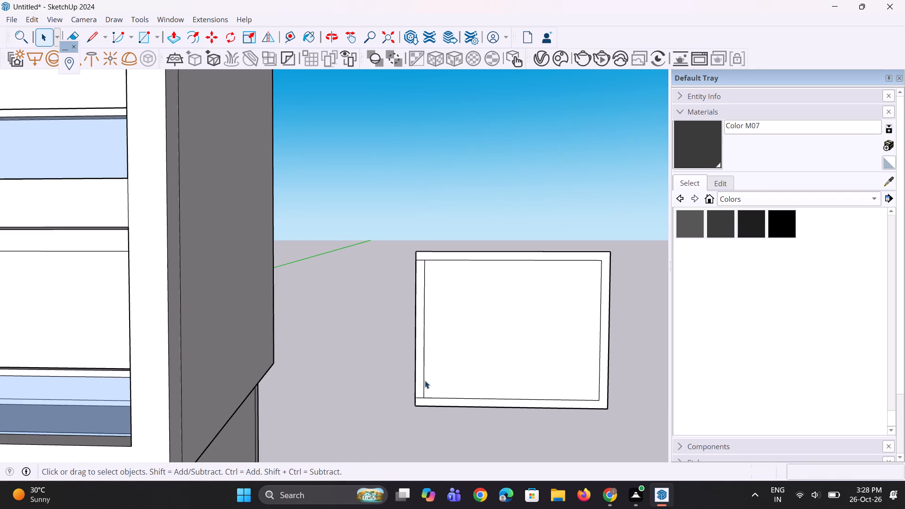
Copy the left frame strip about 13' 9 5/16" to the panel's right edge and divide the distance by 2 for a centre mullion.
{"action": "key", "text": "space"}
{"action": "left_click", "coordinate": [420, 383]}
{"action": "key", "text": "m"}
{"action": "scroll", "coordinate": [418, 447], "scroll_direction": "up", "scroll_amount": 2}
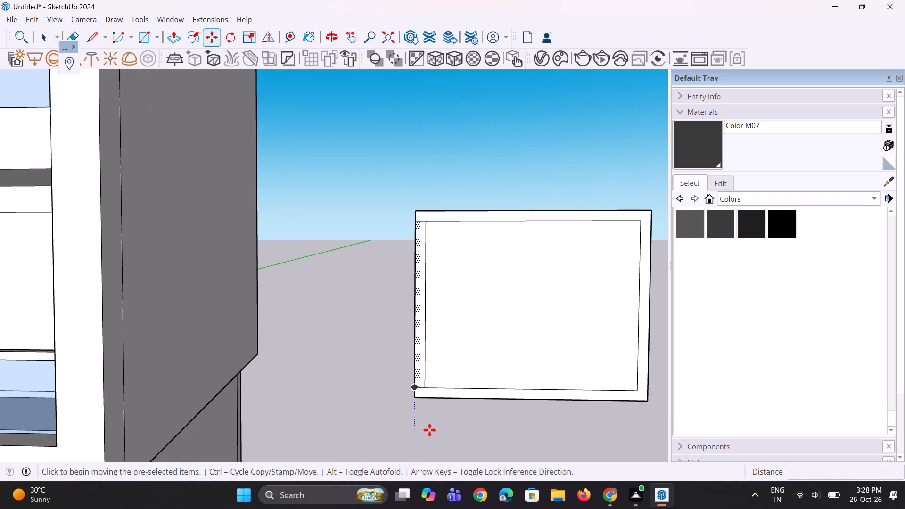
{"action": "left_click", "coordinate": [429, 392]}
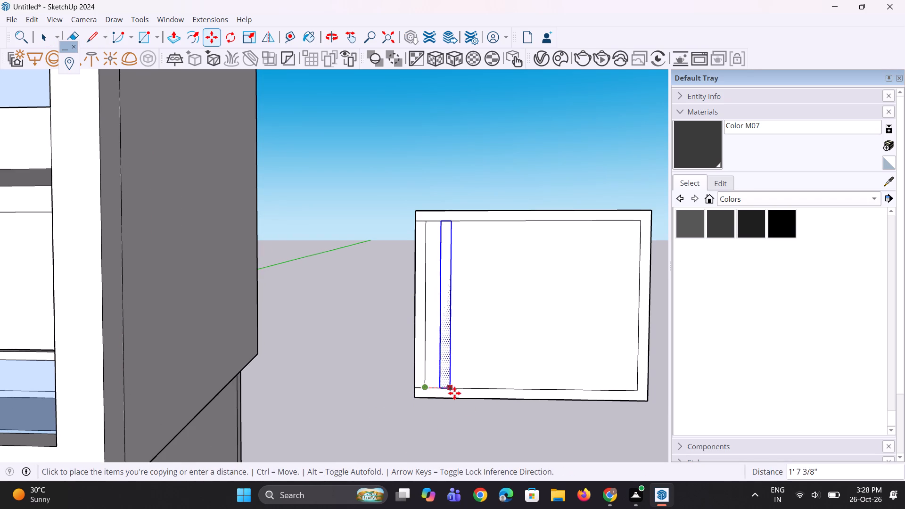
{"action": "scroll", "coordinate": [455, 393], "scroll_direction": "down", "scroll_amount": 4}
{"action": "scroll", "coordinate": [578, 389], "scroll_direction": "up", "scroll_amount": 1}
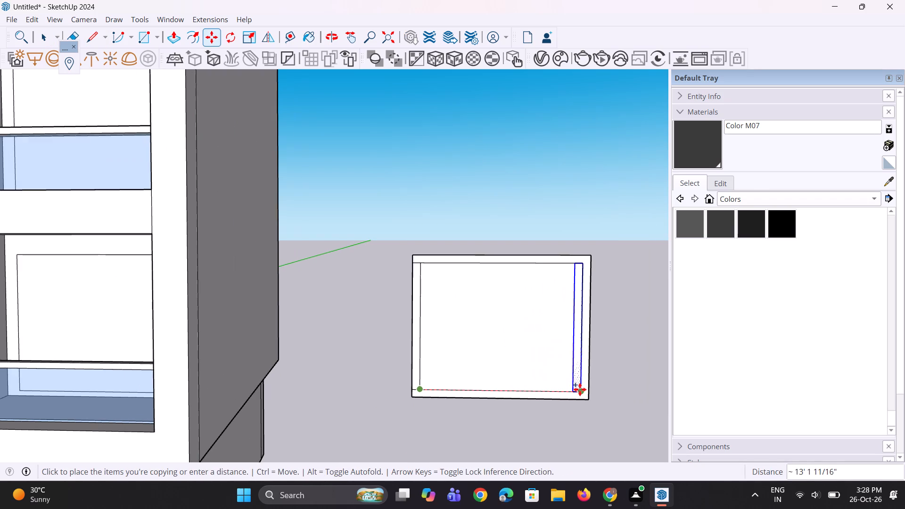
{"action": "scroll", "coordinate": [580, 389], "scroll_direction": "up", "scroll_amount": 2}
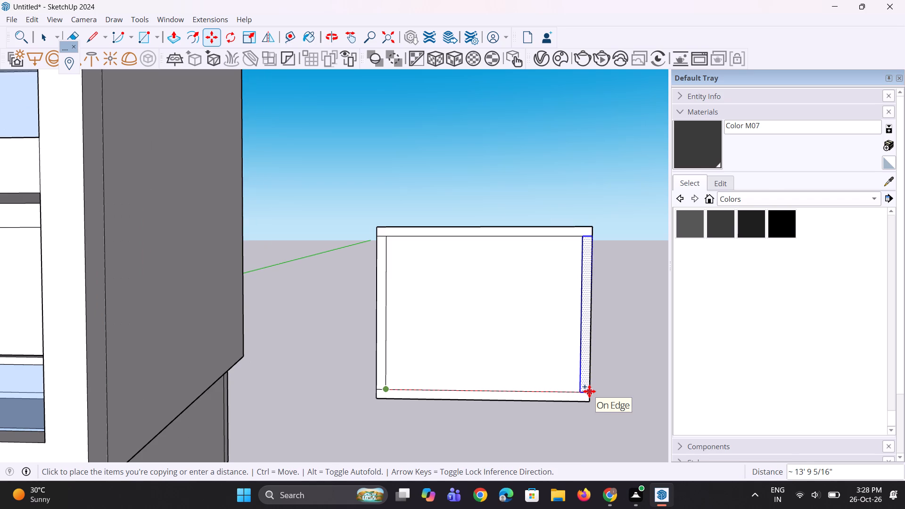
{"action": "left_click", "coordinate": [589, 391]}
{"action": "type", "text": "/2"}
{"action": "key", "text": "Return"}
{"action": "scroll", "coordinate": [428, 320], "scroll_direction": "down", "scroll_amount": 4}
{"action": "middle_click_drag", "start_coordinate": [398, 334], "coordinate": [422, 329]}
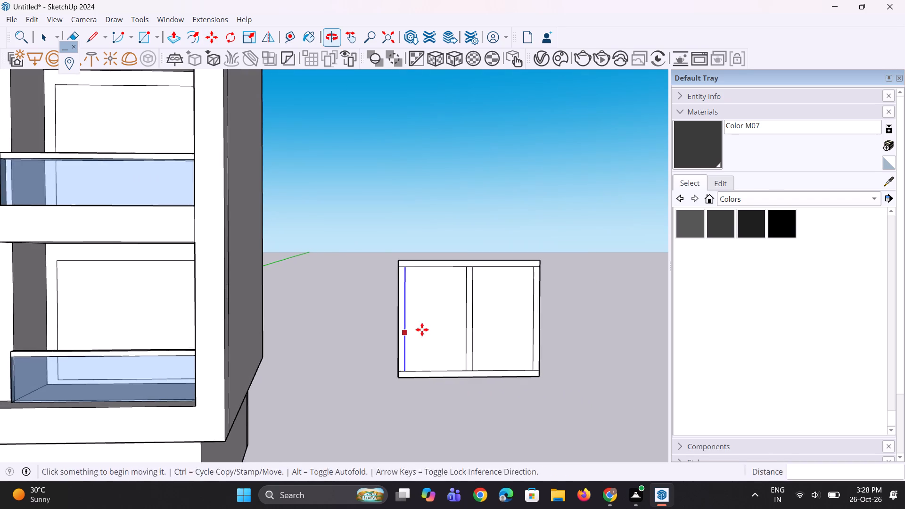
{"action": "key", "text": "space"}
{"action": "key", "text": "space"}
Erase the leftover edge segments along the frame's top at the left corner, centre mullion and right corner.
{"action": "scroll", "coordinate": [407, 276], "scroll_direction": "up", "scroll_amount": 4}
{"action": "key", "text": "space"}
{"action": "scroll", "coordinate": [379, 259], "scroll_direction": "up", "scroll_amount": 10}
{"action": "key", "text": "e"}
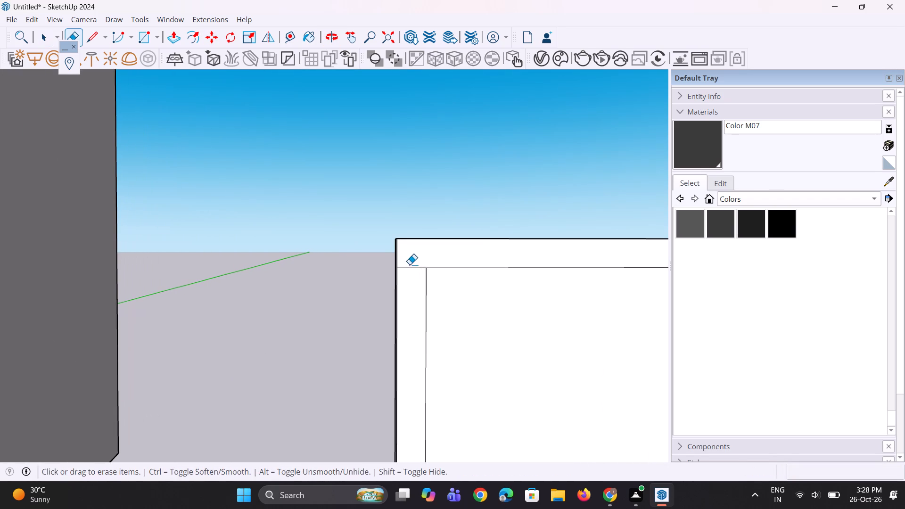
{"action": "left_click_drag", "start_coordinate": [409, 263], "coordinate": [412, 279]}
{"action": "scroll", "coordinate": [346, 261], "scroll_direction": "down", "scroll_amount": 12}
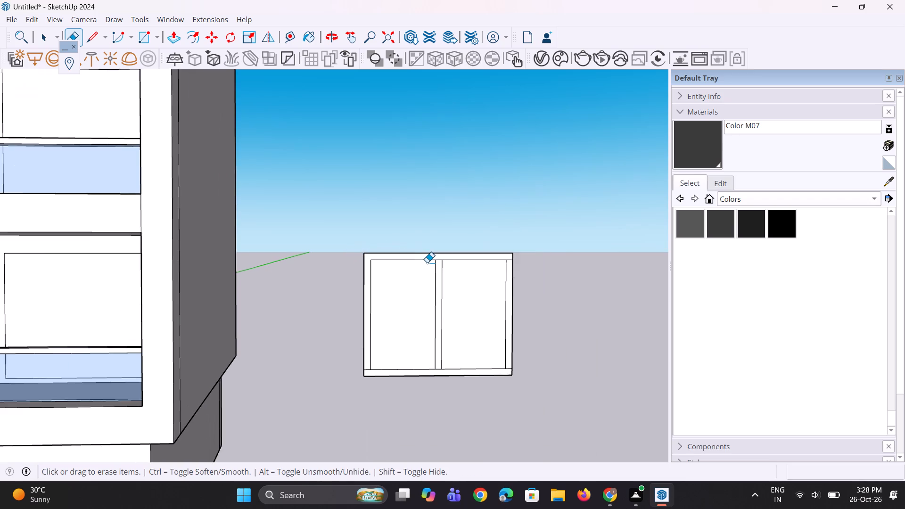
{"action": "scroll", "coordinate": [427, 263], "scroll_direction": "up", "scroll_amount": 9}
{"action": "left_click_drag", "start_coordinate": [442, 253], "coordinate": [442, 272]}
{"action": "scroll", "coordinate": [621, 263], "scroll_direction": "up", "scroll_amount": 3}
{"action": "left_click_drag", "start_coordinate": [619, 254], "coordinate": [621, 269]}
{"action": "scroll", "coordinate": [590, 257], "scroll_direction": "down", "scroll_amount": 8}
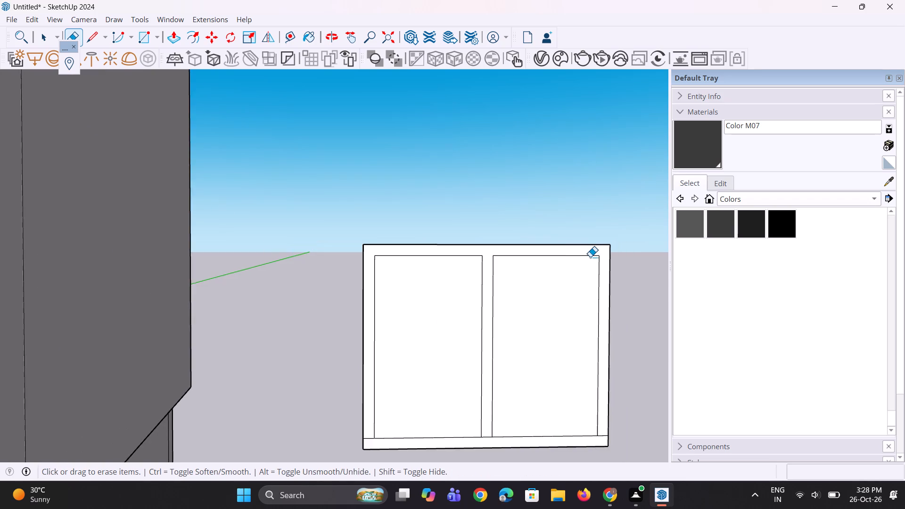
{"action": "scroll", "coordinate": [590, 257], "scroll_direction": "down", "scroll_amount": 4}
Erase the leftover edge segments along the frame's bottom at the left corner, centre mullion and right corner.
{"action": "scroll", "coordinate": [498, 390], "scroll_direction": "up", "scroll_amount": 5}
{"action": "scroll", "coordinate": [397, 371], "scroll_direction": "up", "scroll_amount": 7}
{"action": "left_click_drag", "start_coordinate": [409, 373], "coordinate": [415, 393]}
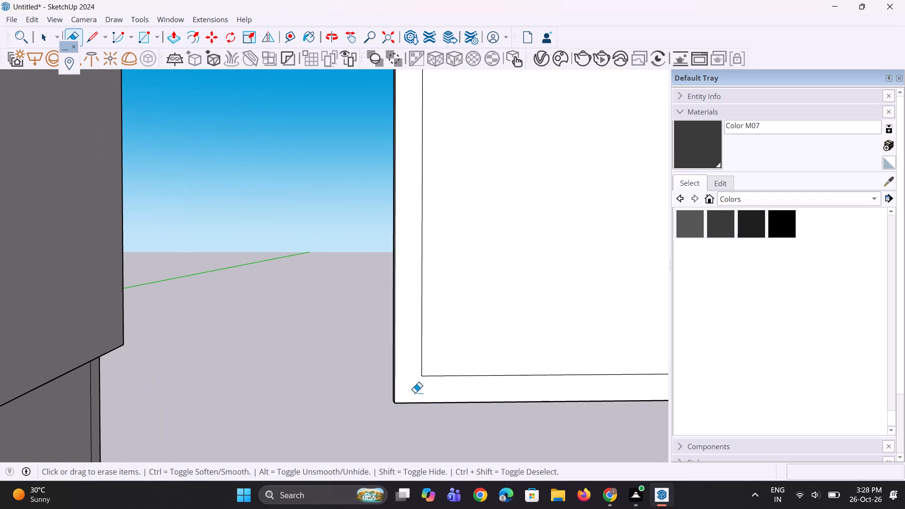
{"action": "scroll", "coordinate": [340, 384], "scroll_direction": "down", "scroll_amount": 8}
{"action": "scroll", "coordinate": [476, 379], "scroll_direction": "up", "scroll_amount": 8}
{"action": "left_click_drag", "start_coordinate": [459, 380], "coordinate": [459, 386]}
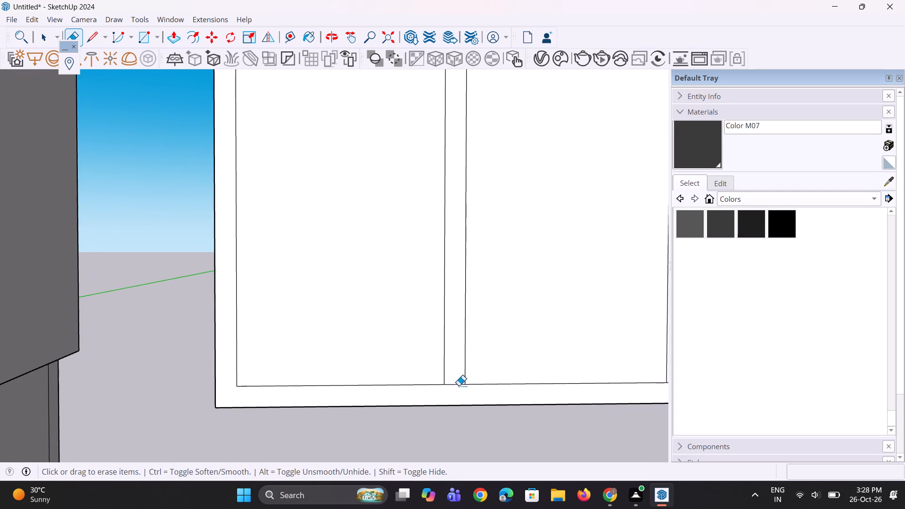
{"action": "left_click_drag", "start_coordinate": [459, 386], "coordinate": [460, 395]}
{"action": "scroll", "coordinate": [445, 392], "scroll_direction": "down", "scroll_amount": 9}
{"action": "scroll", "coordinate": [555, 384], "scroll_direction": "up", "scroll_amount": 6}
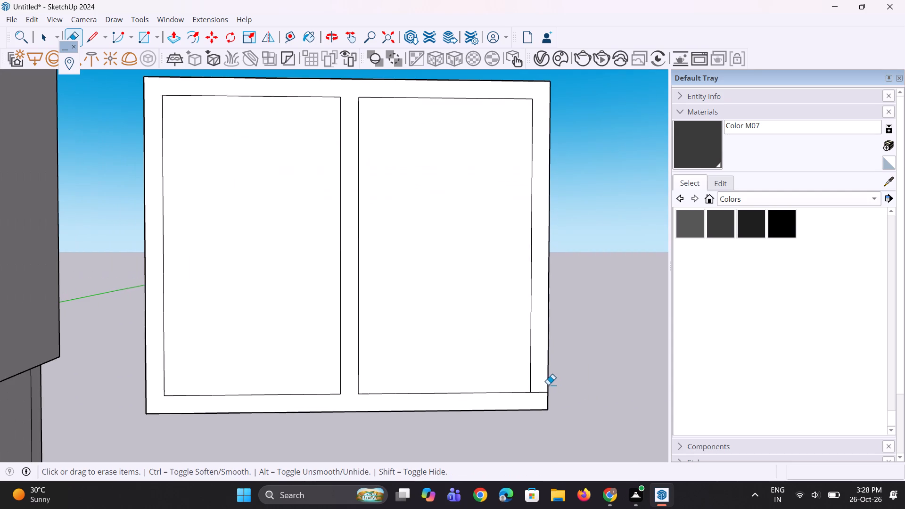
{"action": "left_click_drag", "start_coordinate": [543, 385], "coordinate": [542, 404]}
{"action": "scroll", "coordinate": [518, 413], "scroll_direction": "down", "scroll_amount": 5}
Push/Pull the two-pane window frame face outward by 3".
{"action": "middle_click_drag", "start_coordinate": [512, 406], "coordinate": [472, 427]}
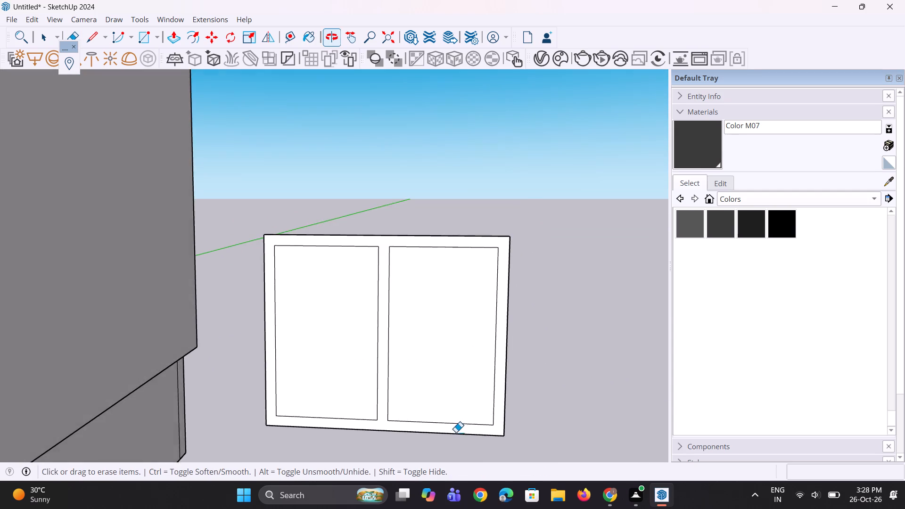
{"action": "scroll", "coordinate": [455, 432], "scroll_direction": "up", "scroll_amount": 4}
{"action": "key", "text": "p"}
{"action": "left_click", "coordinate": [477, 425]}
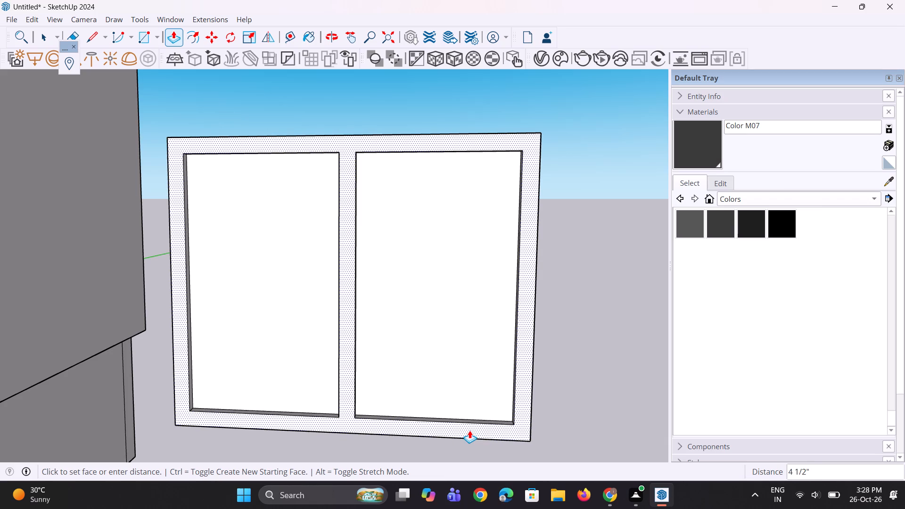
{"action": "key", "text": "3"}
{"action": "key", "text": "shift+quotedbl"}
{"action": "key", "text": "Return"}
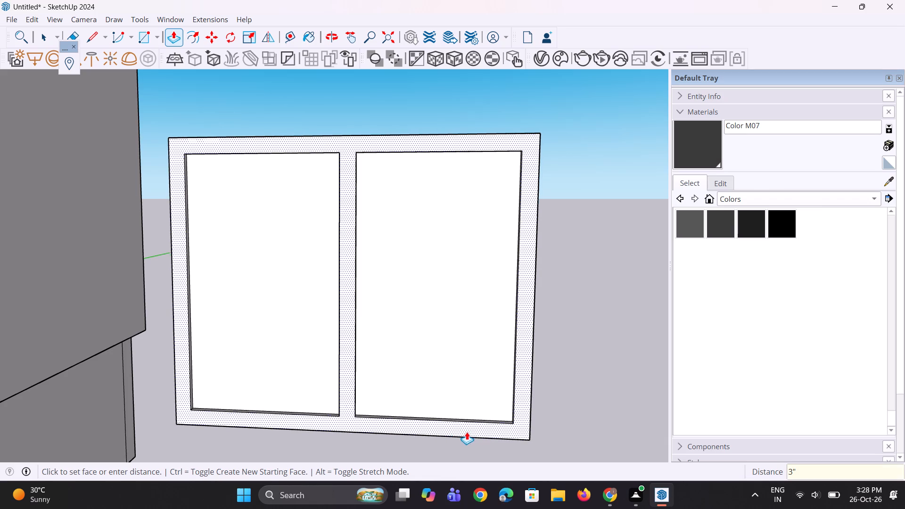
{"action": "scroll", "coordinate": [335, 435], "scroll_direction": "up", "scroll_amount": 1}
{"action": "middle_click_drag", "start_coordinate": [330, 434], "coordinate": [321, 465]}
{"action": "key", "text": "space"}
{"action": "scroll", "coordinate": [412, 367], "scroll_direction": "down", "scroll_amount": 4}
{"action": "key", "text": "space"}
{"action": "key", "text": "space"}
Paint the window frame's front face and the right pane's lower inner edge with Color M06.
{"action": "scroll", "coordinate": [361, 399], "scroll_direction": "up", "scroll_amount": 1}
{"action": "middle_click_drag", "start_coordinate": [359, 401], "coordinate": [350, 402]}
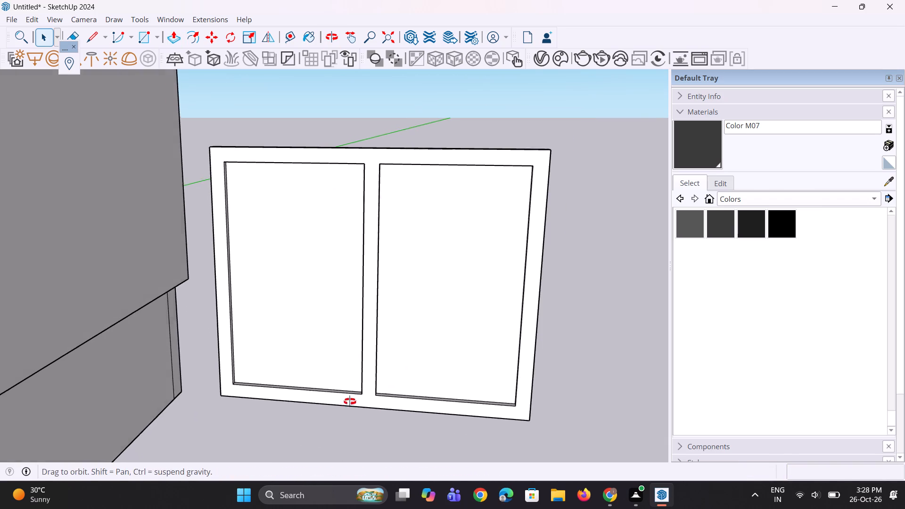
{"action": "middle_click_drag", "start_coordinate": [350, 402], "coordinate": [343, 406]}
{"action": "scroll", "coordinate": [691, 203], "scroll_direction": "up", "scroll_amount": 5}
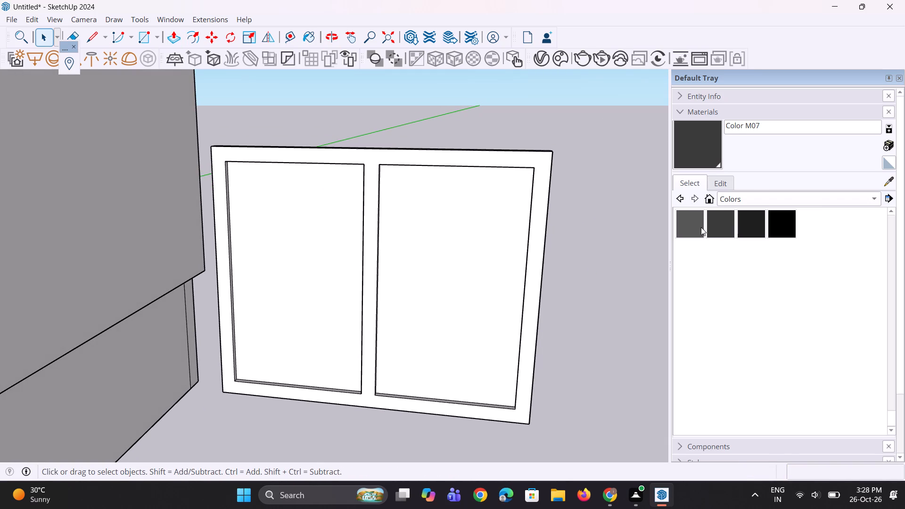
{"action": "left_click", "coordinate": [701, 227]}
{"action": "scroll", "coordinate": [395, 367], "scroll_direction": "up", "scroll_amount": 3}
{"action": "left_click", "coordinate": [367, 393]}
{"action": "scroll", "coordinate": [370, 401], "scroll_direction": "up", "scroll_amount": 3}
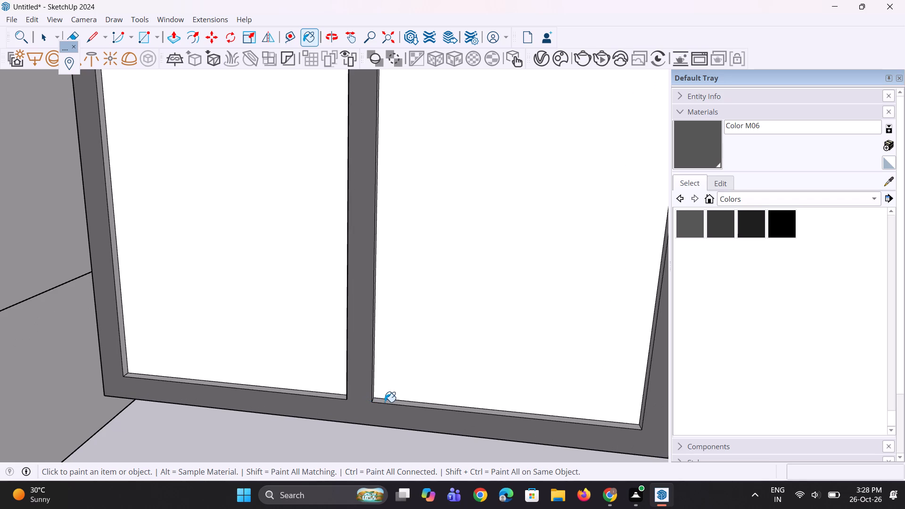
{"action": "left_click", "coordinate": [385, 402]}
Paint the frame's front face, both lower inner edges and the mullion's side facing the right pane with Color M07.
{"action": "left_click", "coordinate": [724, 221]}
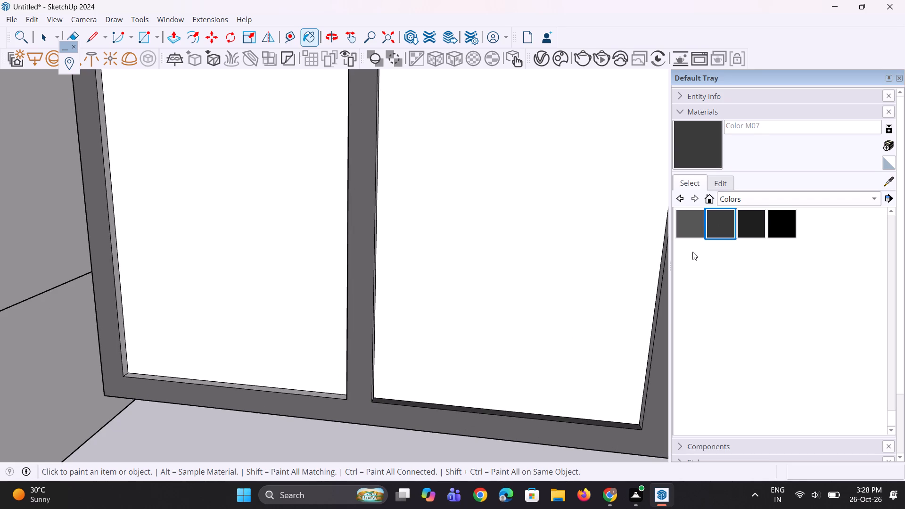
{"action": "scroll", "coordinate": [445, 392], "scroll_direction": "up", "scroll_amount": 1}
{"action": "left_click", "coordinate": [400, 426]}
{"action": "scroll", "coordinate": [411, 410], "scroll_direction": "up", "scroll_amount": 1}
{"action": "left_click", "coordinate": [412, 407]}
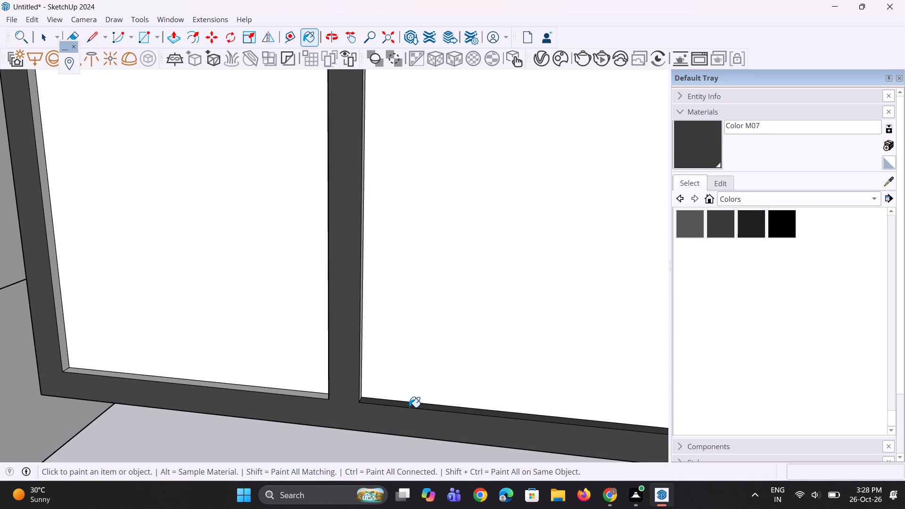
{"action": "middle_click_drag", "start_coordinate": [357, 389], "coordinate": [323, 387]}
{"action": "scroll", "coordinate": [339, 384], "scroll_direction": "up", "scroll_amount": 3}
{"action": "left_click", "coordinate": [354, 378]}
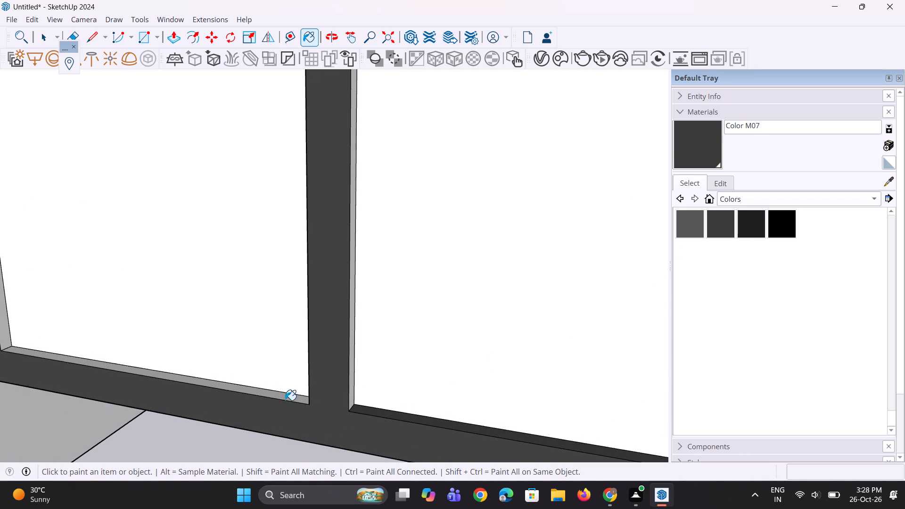
{"action": "left_click", "coordinate": [289, 395]}
{"action": "middle_click_drag", "start_coordinate": [340, 385], "coordinate": [329, 377]}
{"action": "left_click", "coordinate": [346, 365]}
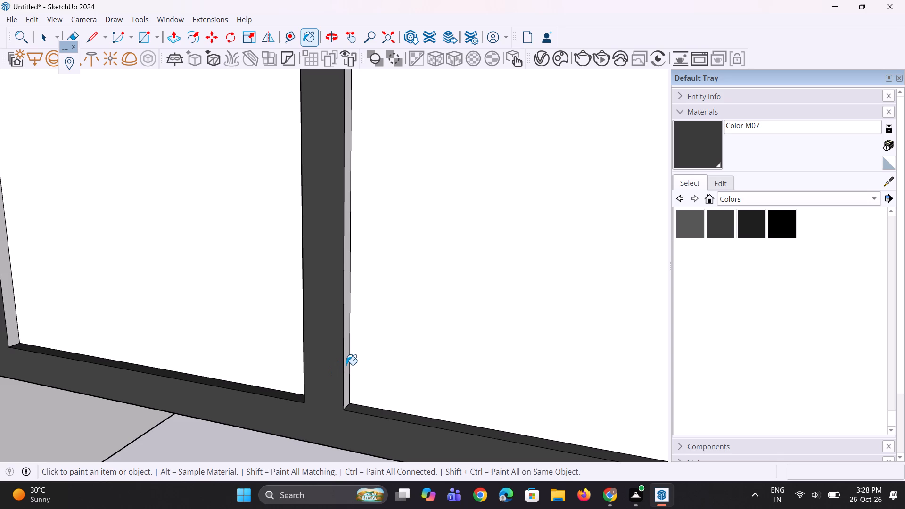
Paint the mullion's side facing the left pane and the right pane's outer inner side edge with Color M07.
{"action": "scroll", "coordinate": [262, 394], "scroll_direction": "up", "scroll_amount": 1}
{"action": "middle_click_drag", "start_coordinate": [262, 394], "coordinate": [548, 344]}
{"action": "scroll", "coordinate": [370, 368], "scroll_direction": "up", "scroll_amount": 1}
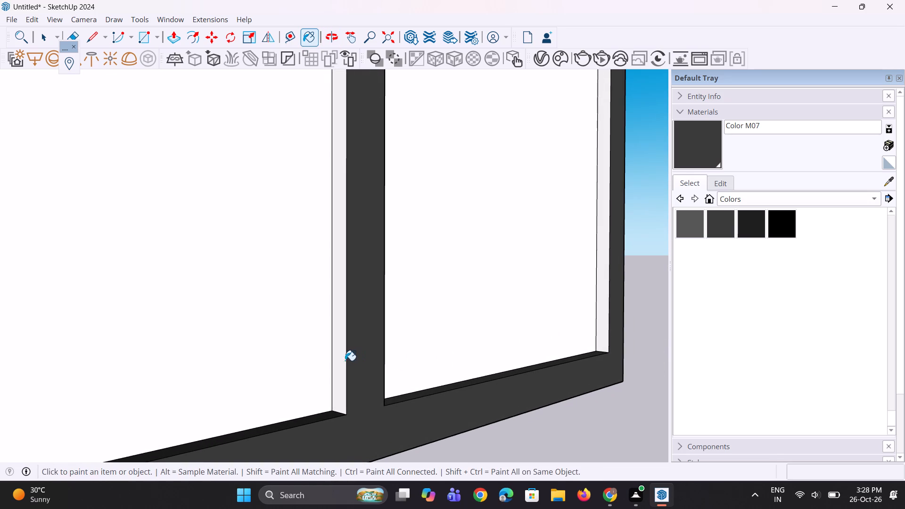
{"action": "left_click", "coordinate": [339, 360]}
{"action": "scroll", "coordinate": [299, 400], "scroll_direction": "down", "scroll_amount": 5}
{"action": "scroll", "coordinate": [618, 322], "scroll_direction": "up", "scroll_amount": 3}
{"action": "scroll", "coordinate": [509, 330], "scroll_direction": "up", "scroll_amount": 2}
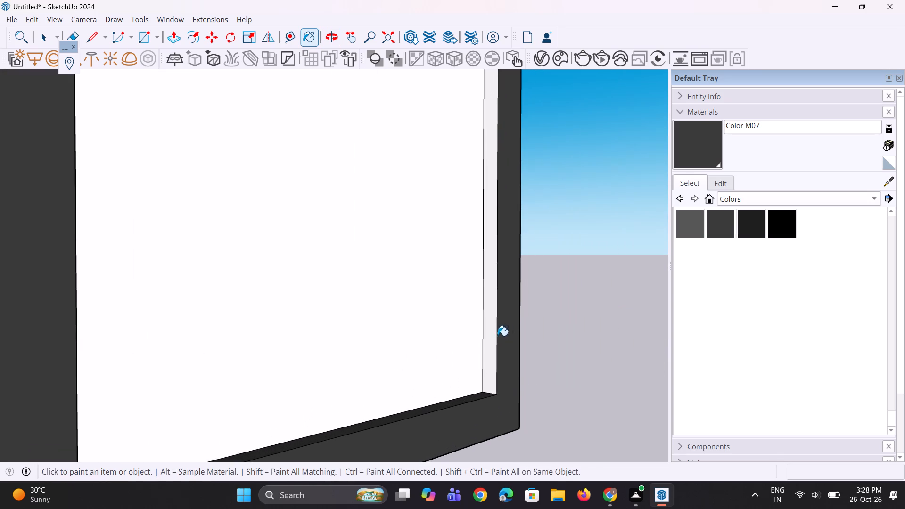
{"action": "left_click", "coordinate": [490, 335]}
{"action": "scroll", "coordinate": [475, 369], "scroll_direction": "down", "scroll_amount": 15}
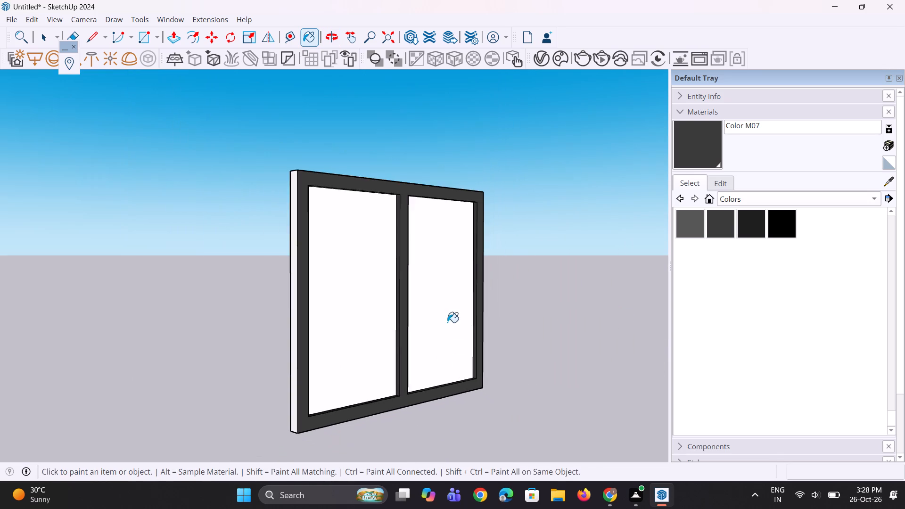
Paint the upper inner edges of both window panes with Color M07.
{"action": "middle_click_drag", "start_coordinate": [445, 307], "coordinate": [413, 184]}
{"action": "scroll", "coordinate": [413, 184], "scroll_direction": "down", "scroll_amount": 1}
{"action": "scroll", "coordinate": [425, 221], "scroll_direction": "up", "scroll_amount": 8}
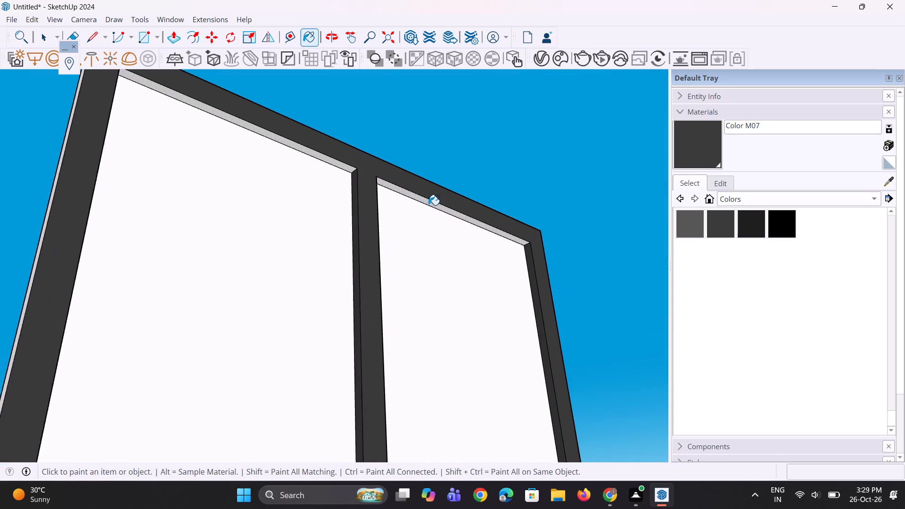
{"action": "scroll", "coordinate": [428, 205], "scroll_direction": "up", "scroll_amount": 3}
{"action": "left_click", "coordinate": [429, 201]}
{"action": "left_click", "coordinate": [310, 154]}
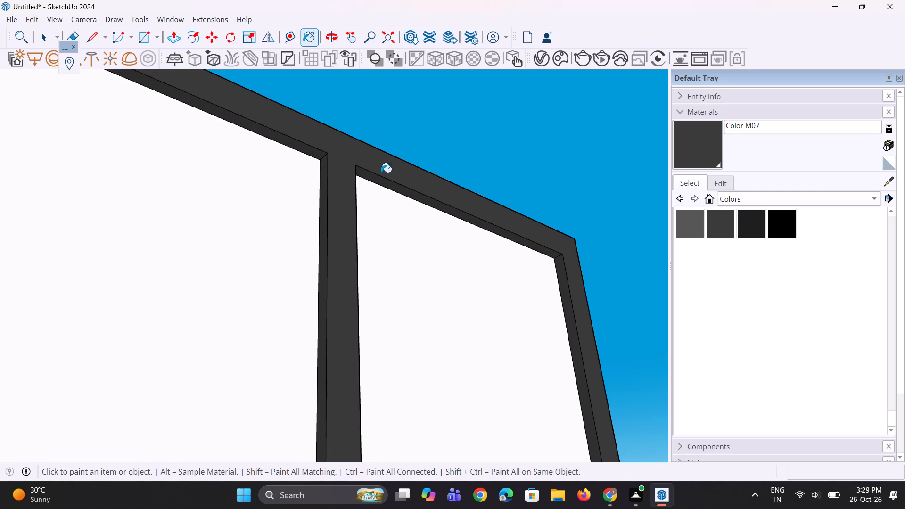
Paint the left pane's remaining inner side edge, opposite the mullion, with Color M07.
{"action": "middle_click_drag", "start_coordinate": [394, 189], "coordinate": [107, 246]}
{"action": "scroll", "coordinate": [399, 263], "scroll_direction": "down", "scroll_amount": 10}
{"action": "middle_click_drag", "start_coordinate": [185, 279], "coordinate": [165, 380]}
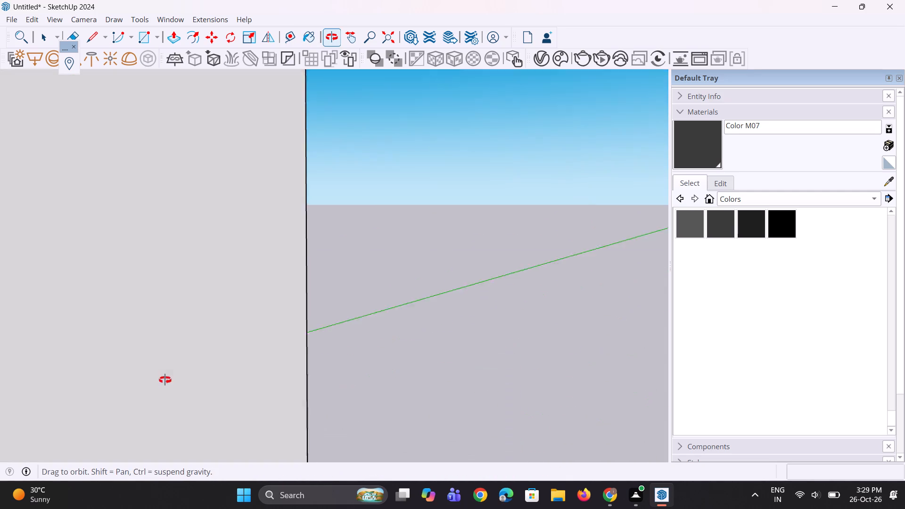
{"action": "middle_click_drag", "start_coordinate": [165, 380], "coordinate": [165, 382]}
{"action": "scroll", "coordinate": [429, 235], "scroll_direction": "down", "scroll_amount": 13}
{"action": "scroll", "coordinate": [401, 324], "scroll_direction": "up", "scroll_amount": 6}
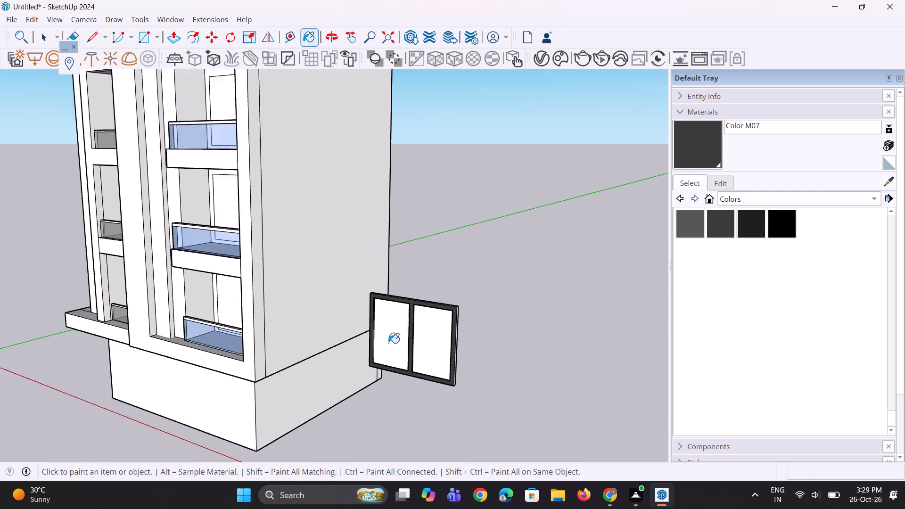
{"action": "scroll", "coordinate": [388, 343], "scroll_direction": "up", "scroll_amount": 20}
{"action": "middle_click_drag", "start_coordinate": [349, 377], "coordinate": [322, 373]}
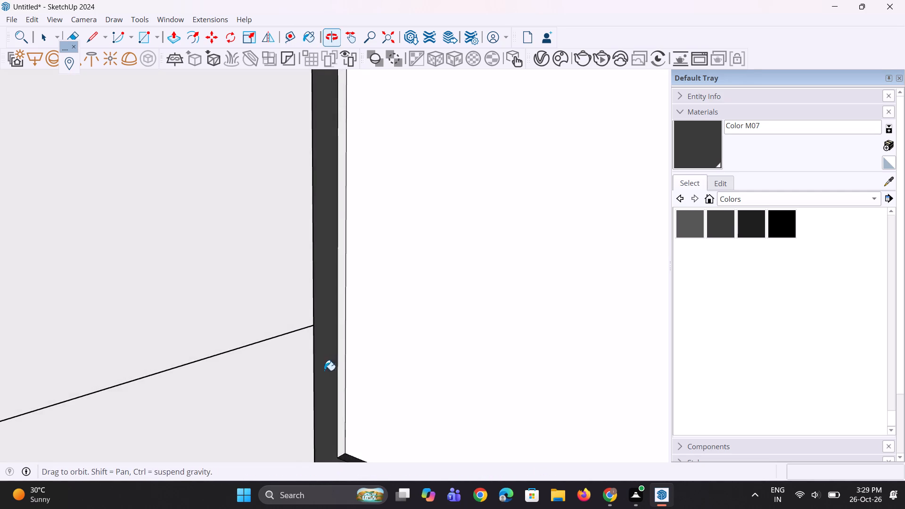
{"action": "scroll", "coordinate": [335, 367], "scroll_direction": "up", "scroll_amount": 3}
{"action": "left_click", "coordinate": [343, 365]}
{"action": "scroll", "coordinate": [343, 370], "scroll_direction": "down", "scroll_amount": 11}
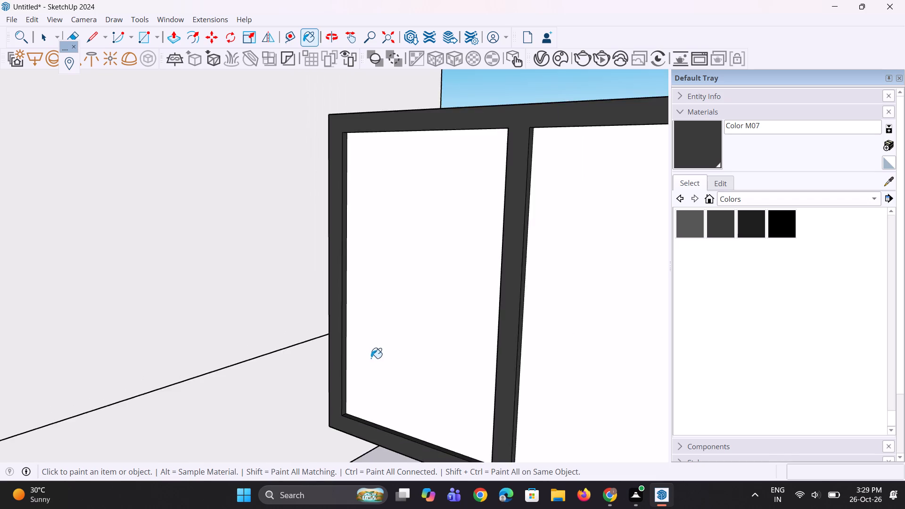
Paint the frame's outer right side and top face with Color M07.
{"action": "scroll", "coordinate": [371, 358], "scroll_direction": "down", "scroll_amount": 4}
{"action": "middle_click_drag", "start_coordinate": [537, 358], "coordinate": [477, 373]}
{"action": "scroll", "coordinate": [546, 361], "scroll_direction": "up", "scroll_amount": 2}
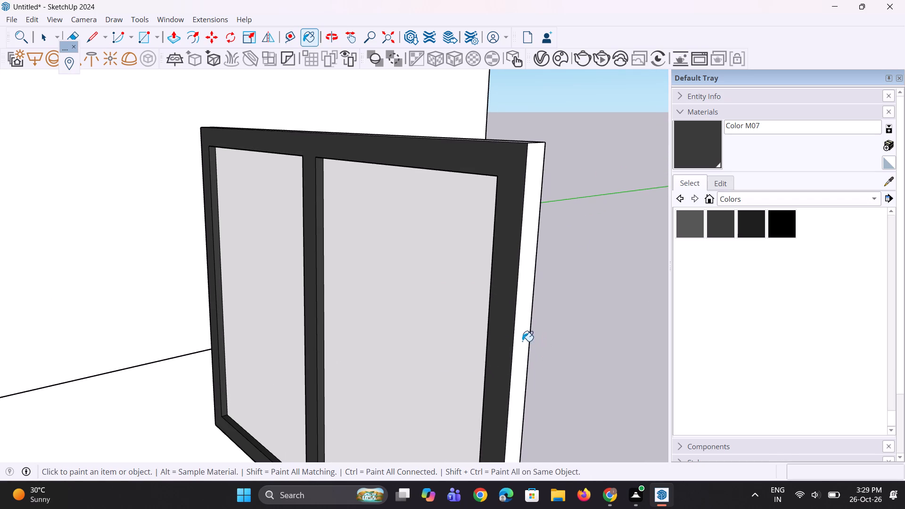
{"action": "left_click", "coordinate": [523, 341]}
{"action": "middle_click_drag", "start_coordinate": [512, 322], "coordinate": [553, 394]}
{"action": "left_click", "coordinate": [555, 220]}
Paint the frame's outer left side and underside with Color M07.
{"action": "middle_click_drag", "start_coordinate": [444, 300], "coordinate": [518, 299]}
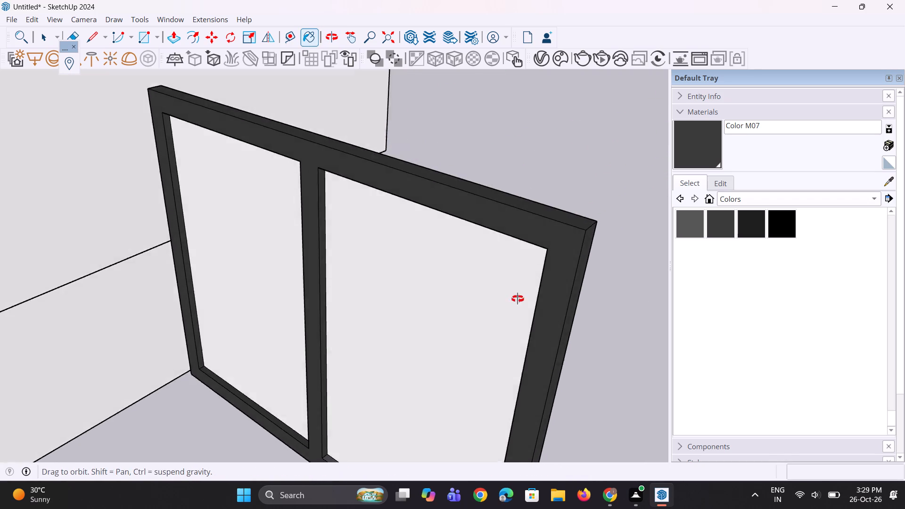
{"action": "middle_click_drag", "start_coordinate": [518, 299], "coordinate": [685, 230]}
{"action": "middle_click_drag", "start_coordinate": [204, 265], "coordinate": [498, 233]}
{"action": "scroll", "coordinate": [121, 260], "scroll_direction": "up", "scroll_amount": 2}
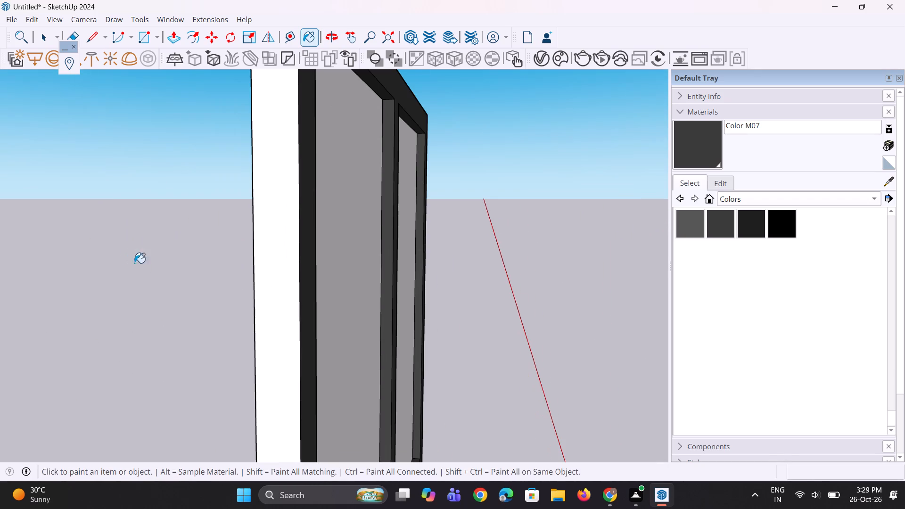
{"action": "left_click", "coordinate": [257, 277]}
{"action": "middle_click_drag", "start_coordinate": [352, 317], "coordinate": [281, 324]}
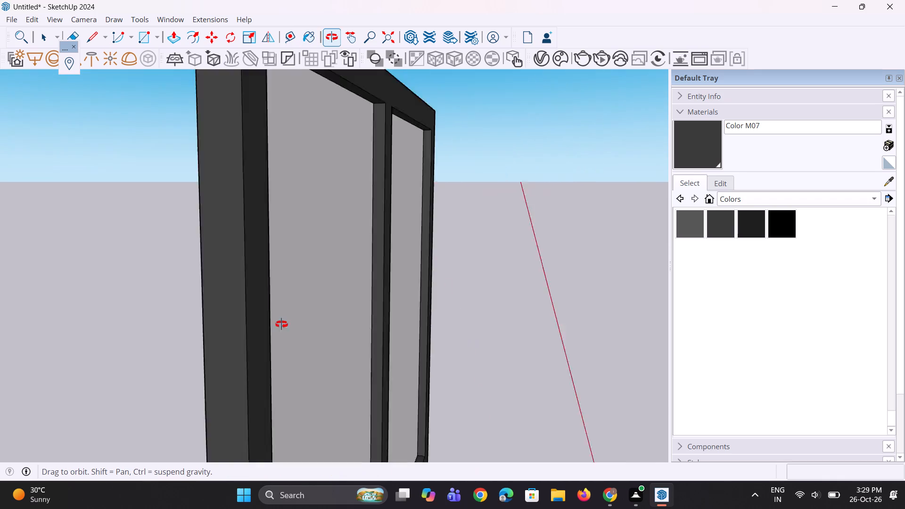
{"action": "middle_click_drag", "start_coordinate": [281, 324], "coordinate": [260, 327]}
{"action": "scroll", "coordinate": [244, 295], "scroll_direction": "down", "scroll_amount": 11}
{"action": "middle_click_drag", "start_coordinate": [248, 396], "coordinate": [296, 182]}
{"action": "scroll", "coordinate": [213, 340], "scroll_direction": "up", "scroll_amount": 3}
{"action": "left_click", "coordinate": [210, 346]}
{"action": "middle_click_drag", "start_coordinate": [204, 340], "coordinate": [106, 435]}
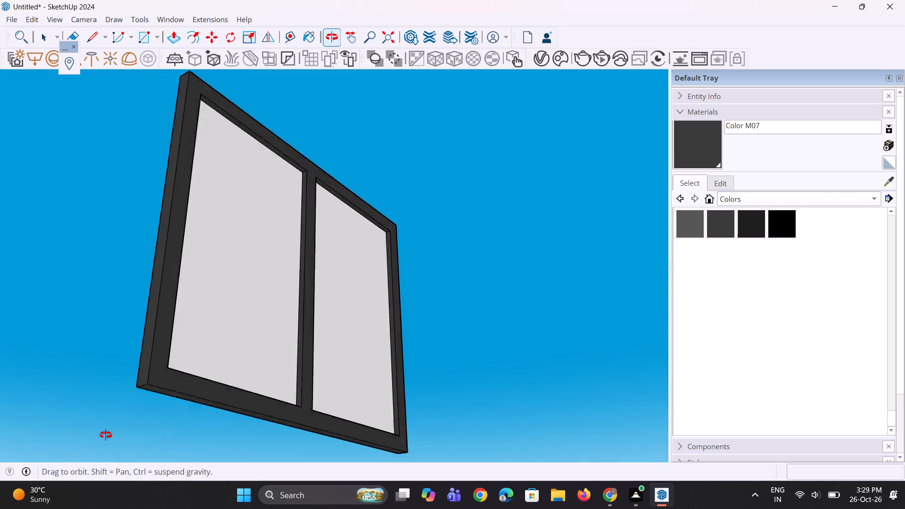
Paint both window panes with Mirror 01 from the Glass and Mirrors materials.
{"action": "middle_click_drag", "start_coordinate": [106, 435], "coordinate": [92, 444]}
{"action": "middle_click_drag", "start_coordinate": [230, 180], "coordinate": [148, 271]}
{"action": "middle_click_drag", "start_coordinate": [432, 232], "coordinate": [195, 279]}
{"action": "middle_click_drag", "start_coordinate": [398, 304], "coordinate": [329, 377]}
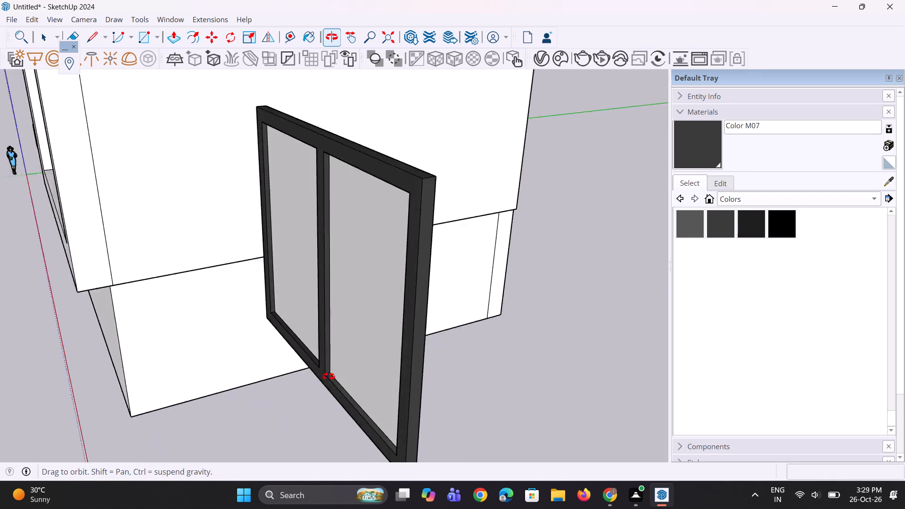
{"action": "middle_click_drag", "start_coordinate": [329, 377], "coordinate": [495, 340]}
{"action": "left_click", "coordinate": [746, 195]}
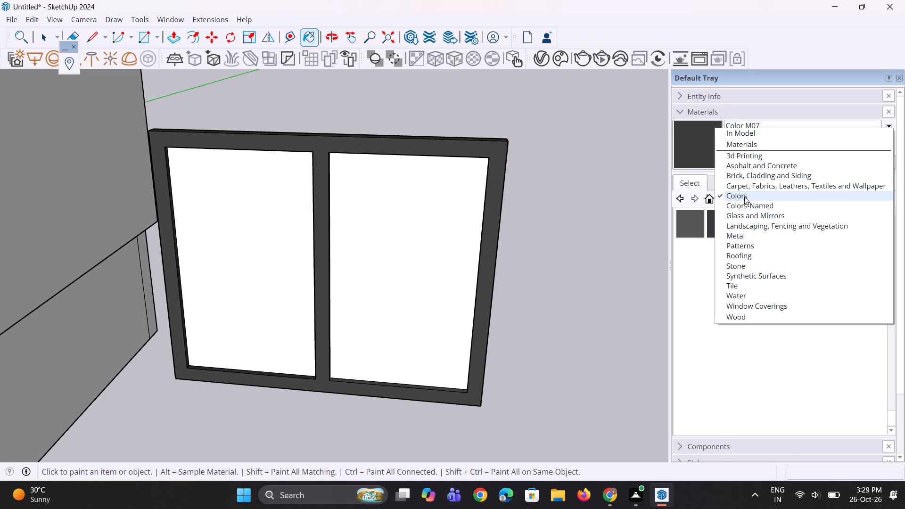
{"action": "left_click", "coordinate": [762, 215]}
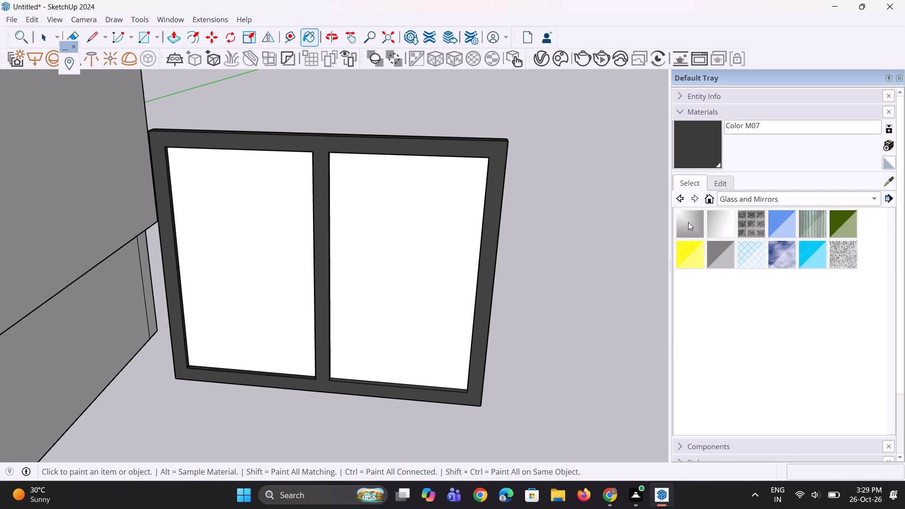
{"action": "left_click", "coordinate": [688, 222]}
{"action": "left_click", "coordinate": [354, 306]}
{"action": "left_click", "coordinate": [280, 320]}
Paint the window's back face with Mirror 01.
{"action": "middle_click_drag", "start_coordinate": [376, 333], "coordinate": [198, 339]}
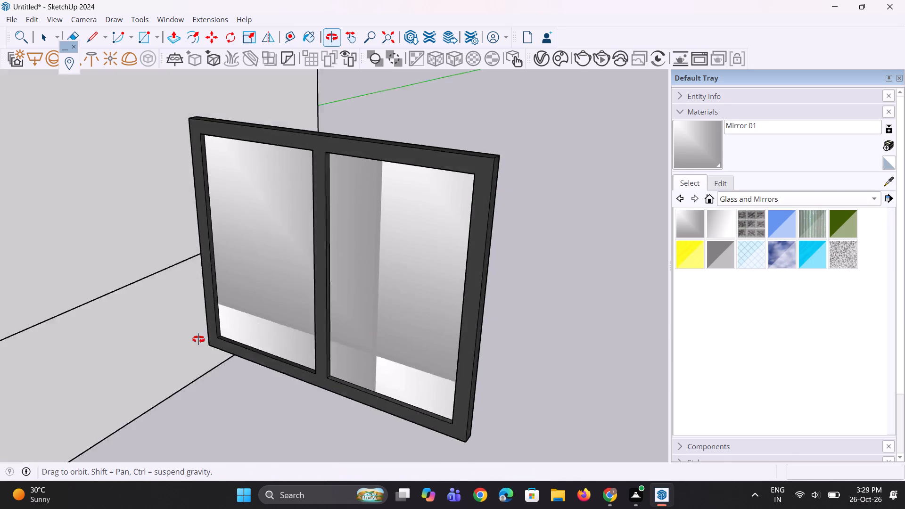
{"action": "middle_click_drag", "start_coordinate": [198, 339], "coordinate": [0, 302]}
{"action": "left_click", "coordinate": [335, 261]}
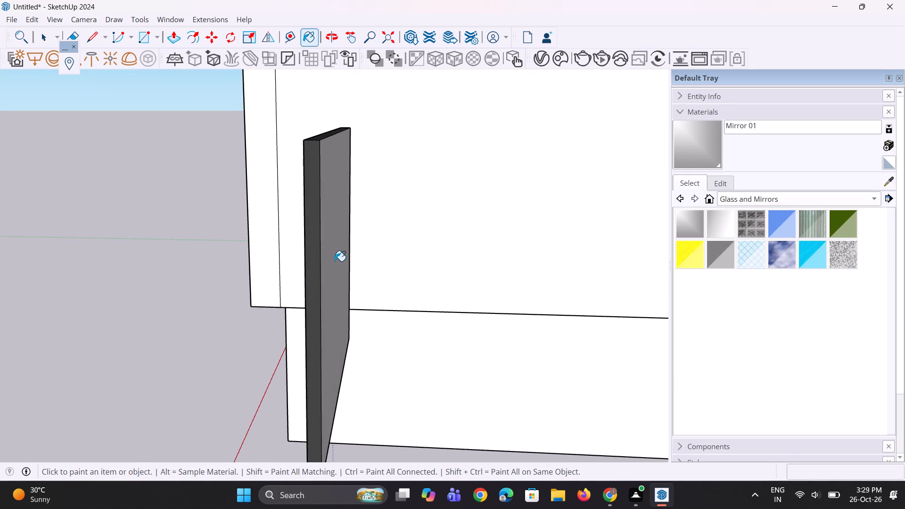
Reapply Mirror 01 to both front window panes.
{"action": "middle_click_drag", "start_coordinate": [252, 312], "coordinate": [665, 335]}
{"action": "scroll", "coordinate": [528, 340], "scroll_direction": "down", "scroll_amount": 6}
{"action": "scroll", "coordinate": [470, 325], "scroll_direction": "up", "scroll_amount": 1}
{"action": "middle_click_drag", "start_coordinate": [469, 324], "coordinate": [477, 287]}
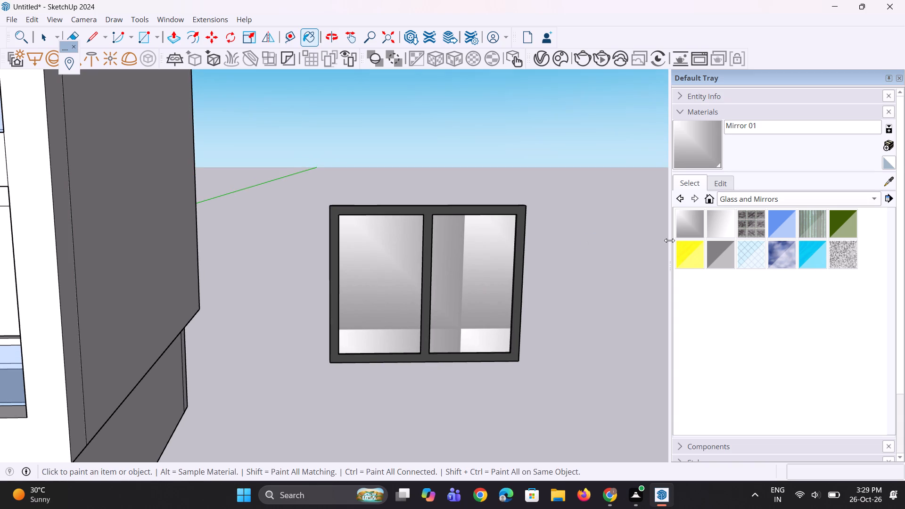
{"action": "left_click", "coordinate": [695, 227]}
{"action": "left_click", "coordinate": [461, 261]}
{"action": "left_click", "coordinate": [377, 303]}
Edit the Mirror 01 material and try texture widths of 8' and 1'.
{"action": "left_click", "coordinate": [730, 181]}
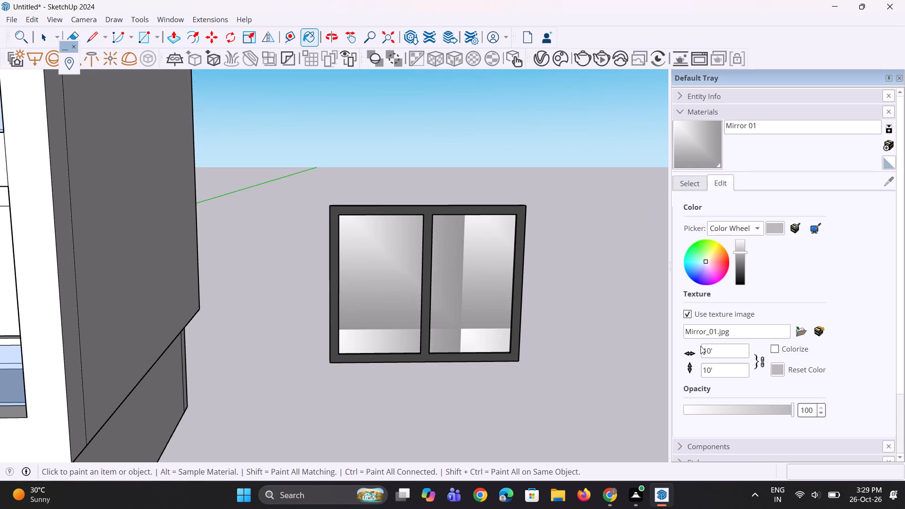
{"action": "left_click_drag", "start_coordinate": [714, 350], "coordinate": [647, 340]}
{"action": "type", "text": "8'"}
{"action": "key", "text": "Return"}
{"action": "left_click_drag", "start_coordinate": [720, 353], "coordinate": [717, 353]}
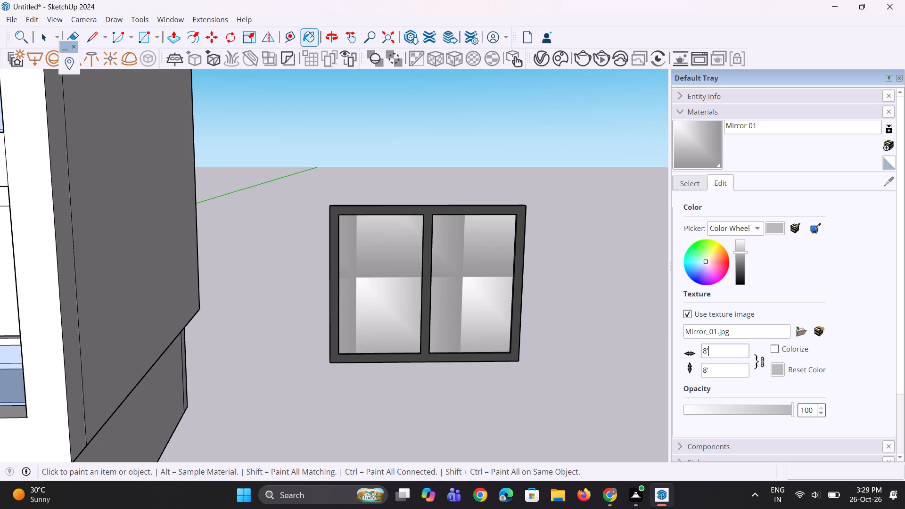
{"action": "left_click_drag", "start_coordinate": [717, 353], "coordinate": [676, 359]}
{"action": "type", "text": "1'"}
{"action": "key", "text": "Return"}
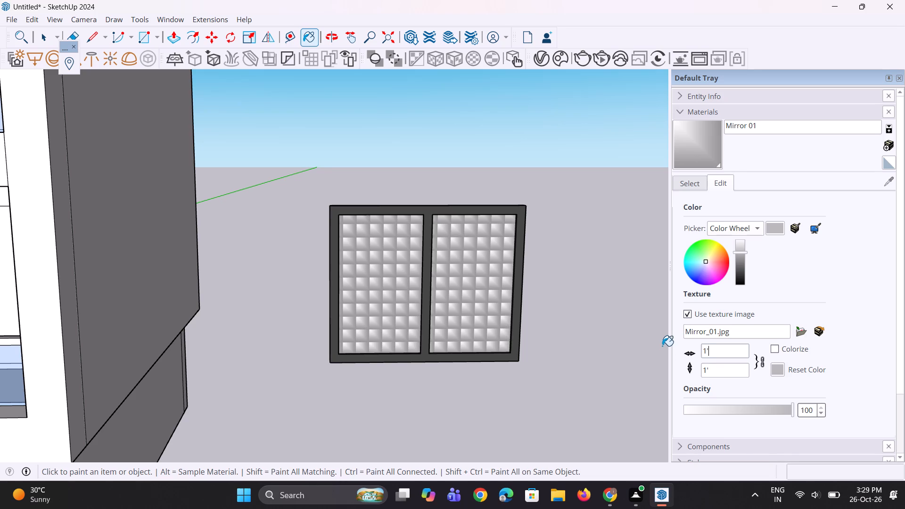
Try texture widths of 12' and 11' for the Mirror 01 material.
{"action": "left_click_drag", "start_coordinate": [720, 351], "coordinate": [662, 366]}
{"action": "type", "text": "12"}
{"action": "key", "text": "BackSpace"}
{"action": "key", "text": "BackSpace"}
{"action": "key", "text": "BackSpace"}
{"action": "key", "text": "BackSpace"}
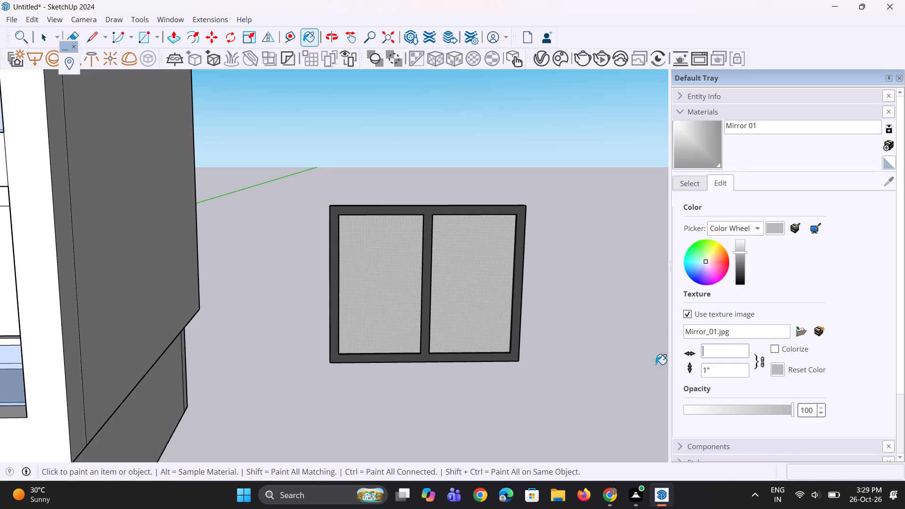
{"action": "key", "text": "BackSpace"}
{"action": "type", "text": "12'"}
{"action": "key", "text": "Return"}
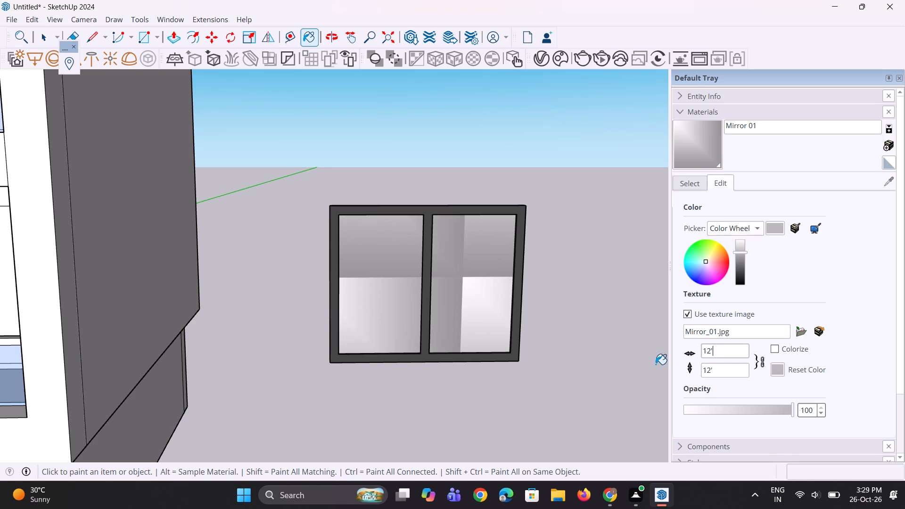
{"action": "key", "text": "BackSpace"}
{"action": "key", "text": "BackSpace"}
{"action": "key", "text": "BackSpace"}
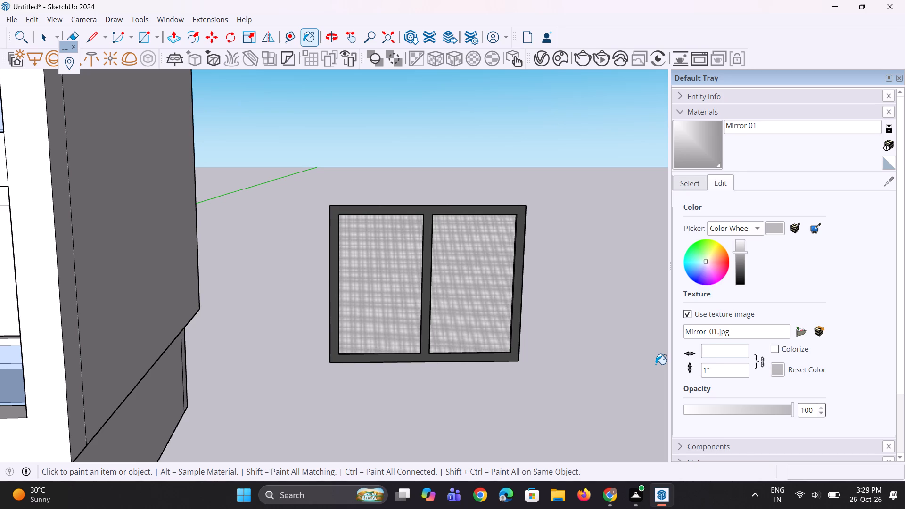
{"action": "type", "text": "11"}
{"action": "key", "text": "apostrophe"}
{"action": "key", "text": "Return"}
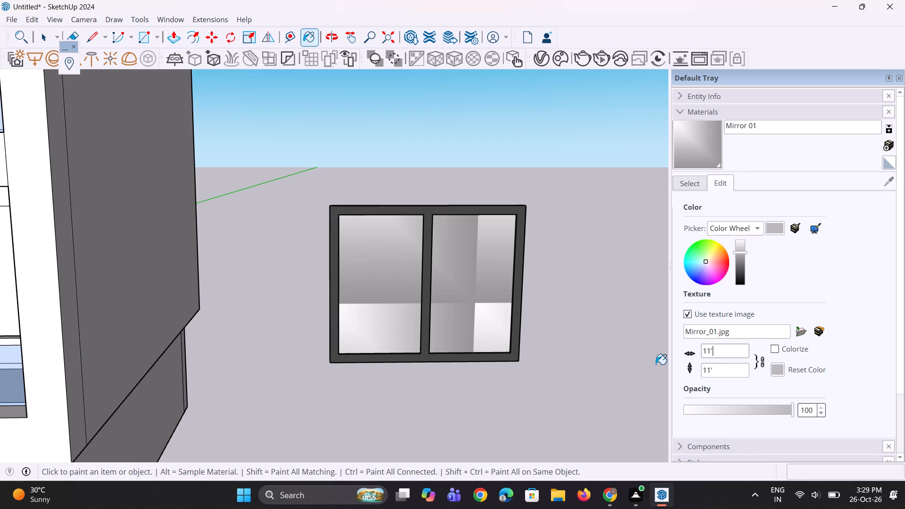
Set the Mirror 01 texture width to 15', trying 12', 13' and 14' first.
{"action": "key", "text": "Left"}
{"action": "key", "text": "Left"}
{"action": "key", "text": "Right"}
{"action": "key", "text": "BackSpace"}
{"action": "key", "text": "2"}
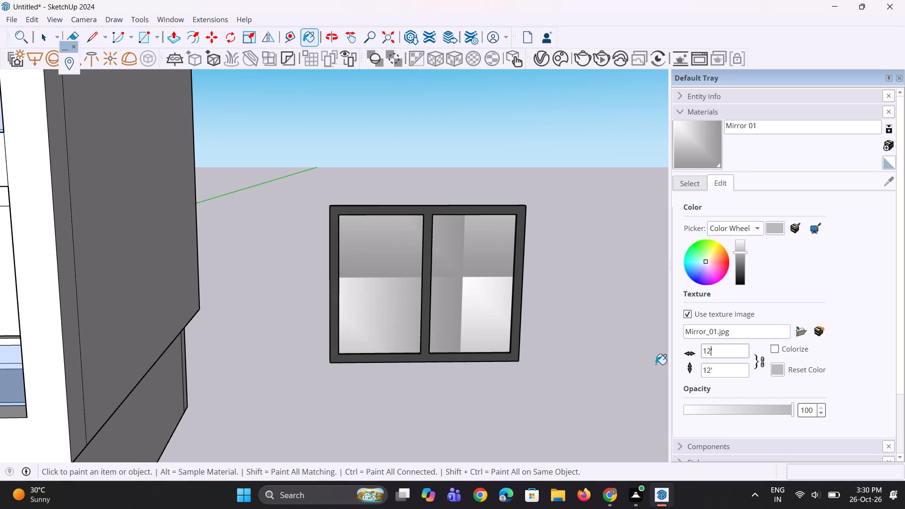
{"action": "key", "text": "BackSpace"}
{"action": "key", "text": "3"}
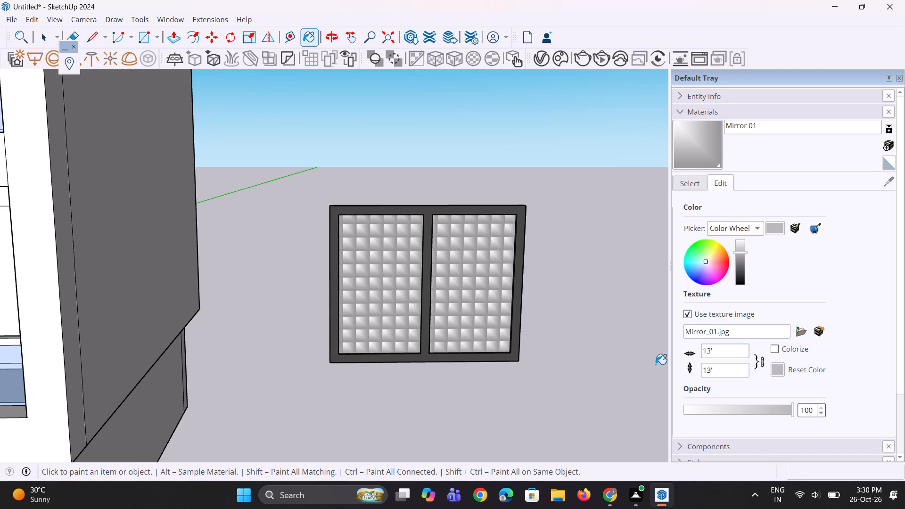
{"action": "key", "text": "BackSpace"}
{"action": "key", "text": "4"}
{"action": "key", "text": "BackSpace"}
{"action": "key", "text": "5"}
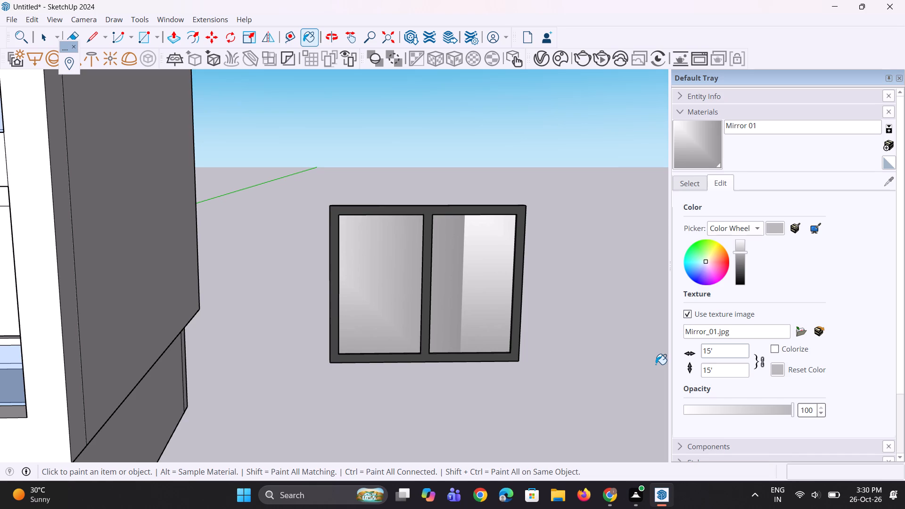
Select the whole freestanding two-pane mirror window with its frame and make it a group.
{"action": "key", "text": "space"}
{"action": "left_click", "coordinate": [542, 414]}
{"action": "scroll", "coordinate": [547, 394], "scroll_direction": "down", "scroll_amount": 5}
{"action": "middle_click_drag", "start_coordinate": [469, 336], "coordinate": [489, 335]}
{"action": "key", "text": "space"}
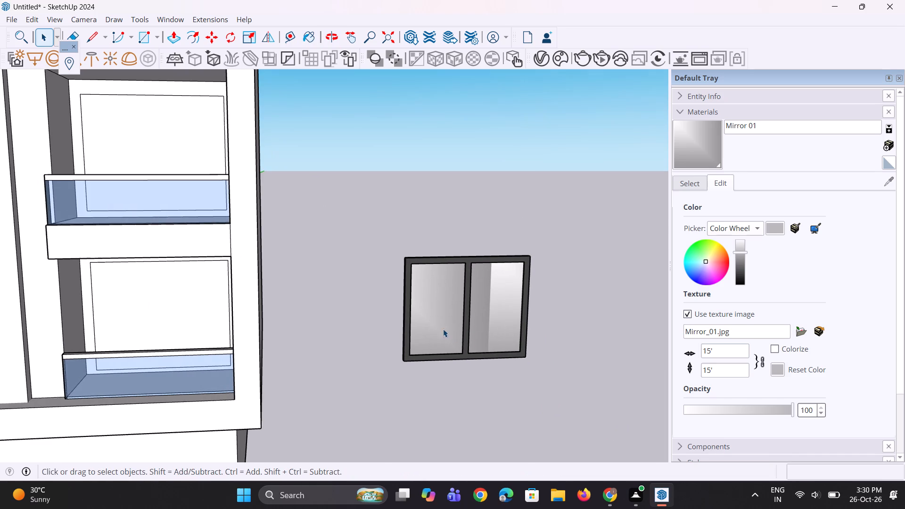
{"action": "key", "text": "space"}
{"action": "key", "text": "space"}
{"action": "left_click_drag", "start_coordinate": [377, 228], "coordinate": [565, 394]}
{"action": "right_click", "coordinate": [511, 320]}
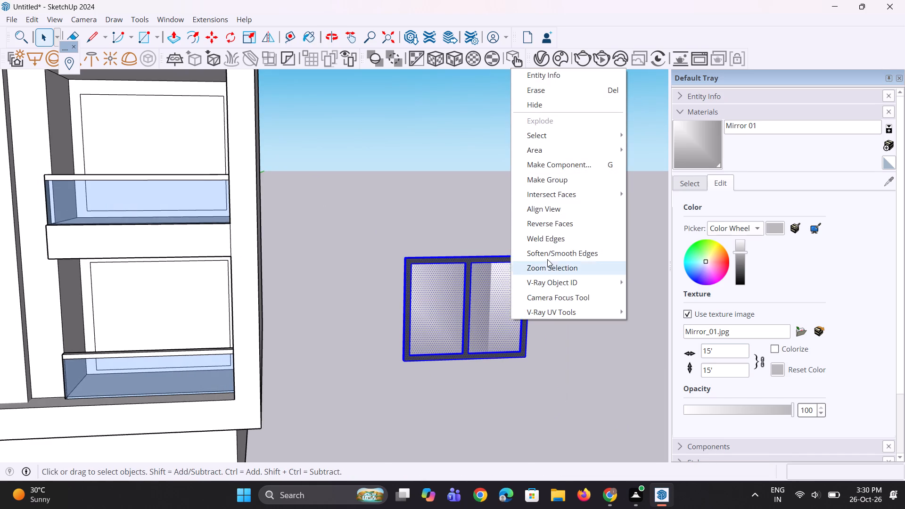
{"action": "left_click", "coordinate": [574, 175]}
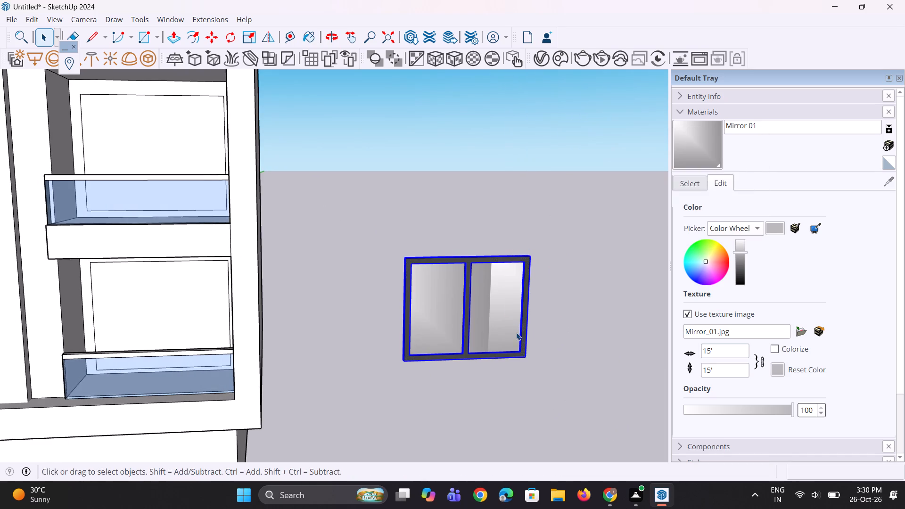
{"action": "scroll", "coordinate": [516, 334], "scroll_direction": "down", "scroll_amount": 8}
{"action": "scroll", "coordinate": [370, 341], "scroll_direction": "down", "scroll_amount": 2}
{"action": "left_click", "coordinate": [368, 374]}
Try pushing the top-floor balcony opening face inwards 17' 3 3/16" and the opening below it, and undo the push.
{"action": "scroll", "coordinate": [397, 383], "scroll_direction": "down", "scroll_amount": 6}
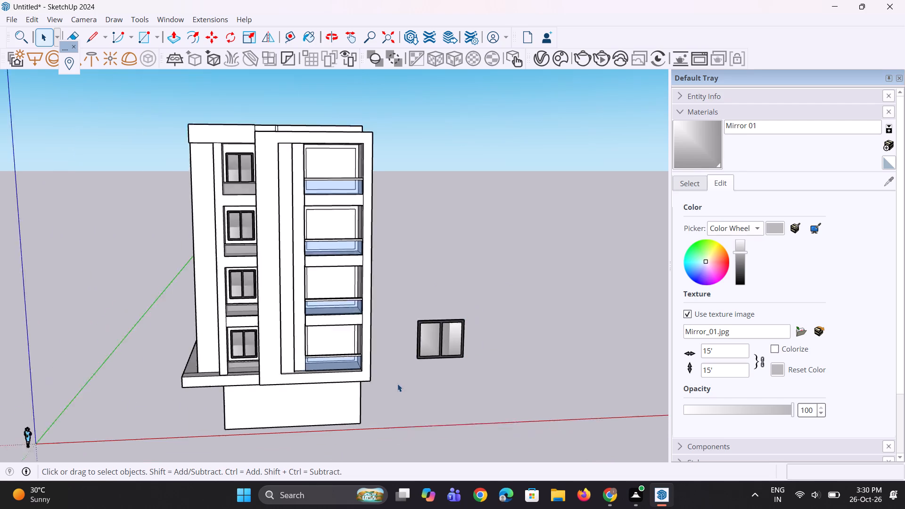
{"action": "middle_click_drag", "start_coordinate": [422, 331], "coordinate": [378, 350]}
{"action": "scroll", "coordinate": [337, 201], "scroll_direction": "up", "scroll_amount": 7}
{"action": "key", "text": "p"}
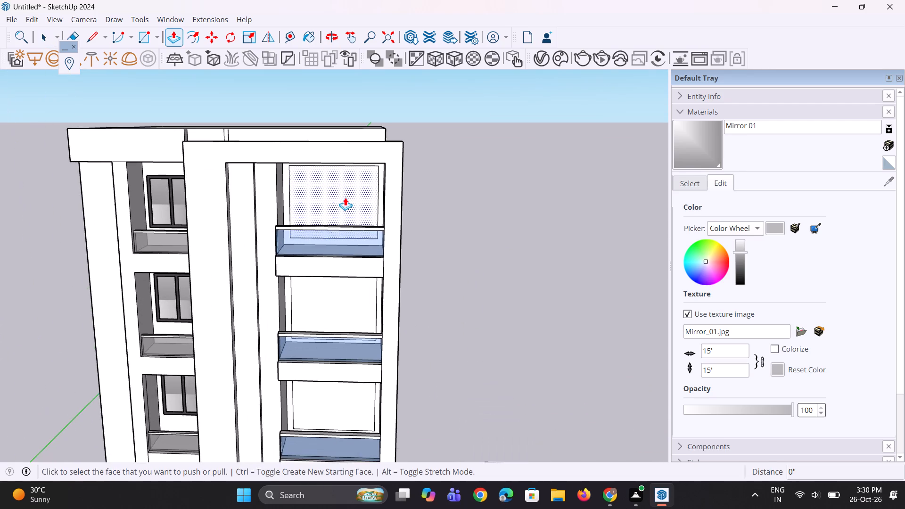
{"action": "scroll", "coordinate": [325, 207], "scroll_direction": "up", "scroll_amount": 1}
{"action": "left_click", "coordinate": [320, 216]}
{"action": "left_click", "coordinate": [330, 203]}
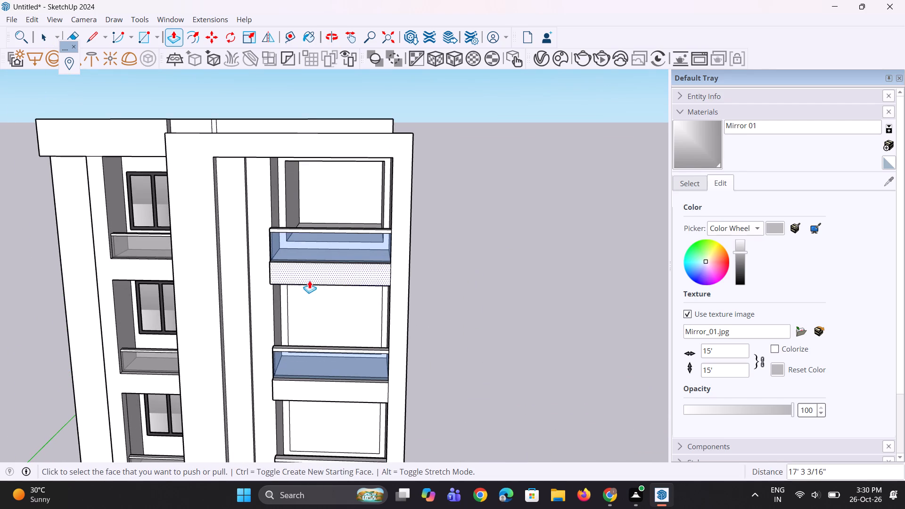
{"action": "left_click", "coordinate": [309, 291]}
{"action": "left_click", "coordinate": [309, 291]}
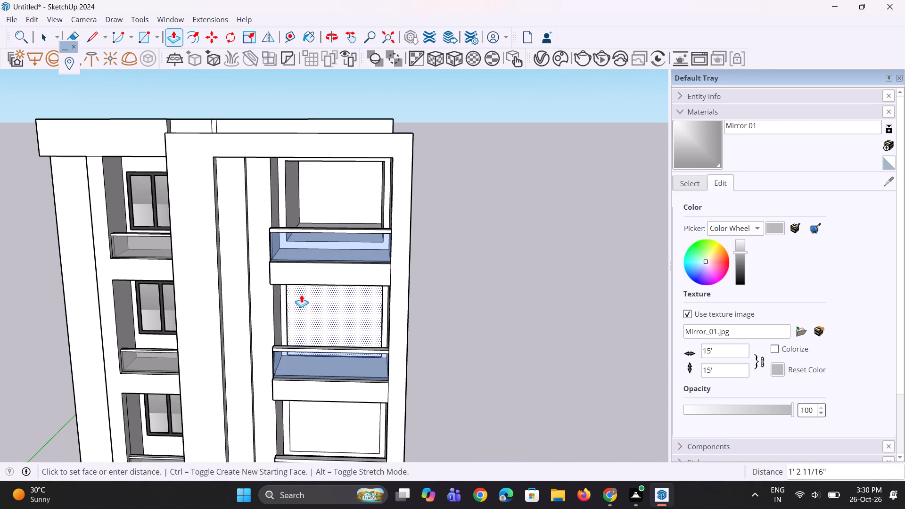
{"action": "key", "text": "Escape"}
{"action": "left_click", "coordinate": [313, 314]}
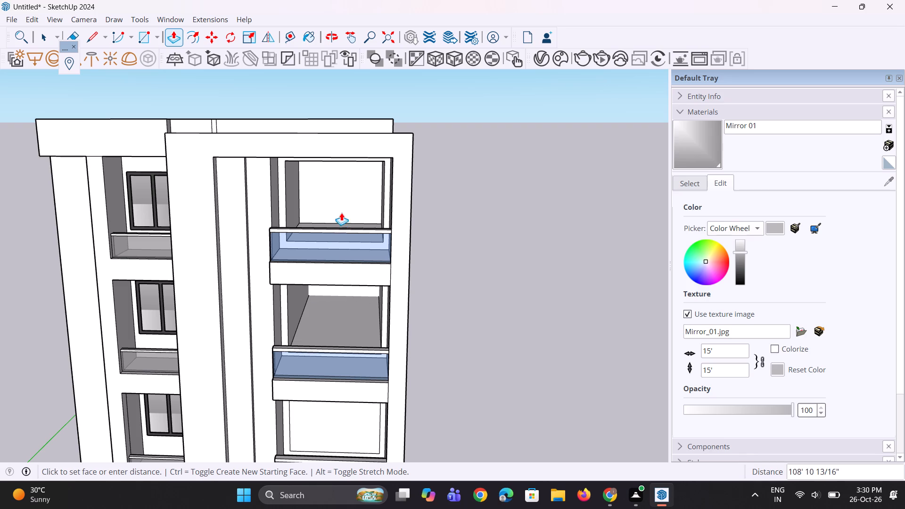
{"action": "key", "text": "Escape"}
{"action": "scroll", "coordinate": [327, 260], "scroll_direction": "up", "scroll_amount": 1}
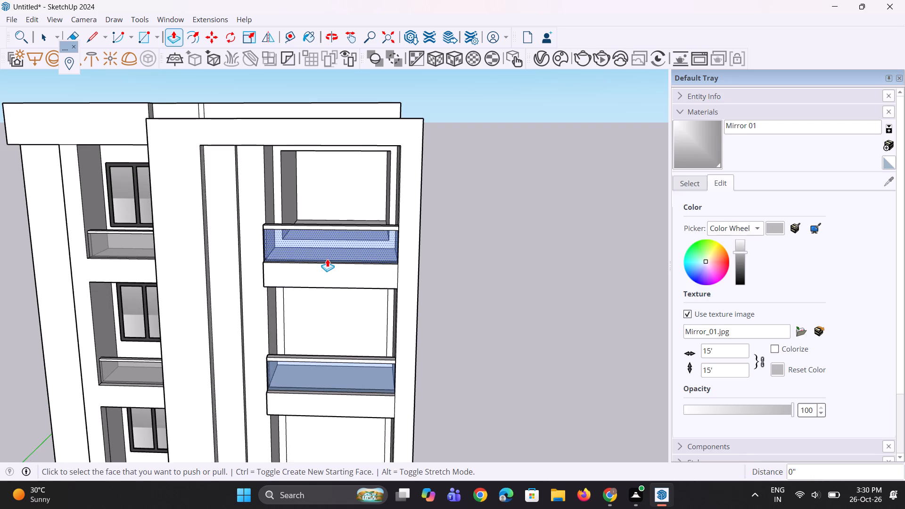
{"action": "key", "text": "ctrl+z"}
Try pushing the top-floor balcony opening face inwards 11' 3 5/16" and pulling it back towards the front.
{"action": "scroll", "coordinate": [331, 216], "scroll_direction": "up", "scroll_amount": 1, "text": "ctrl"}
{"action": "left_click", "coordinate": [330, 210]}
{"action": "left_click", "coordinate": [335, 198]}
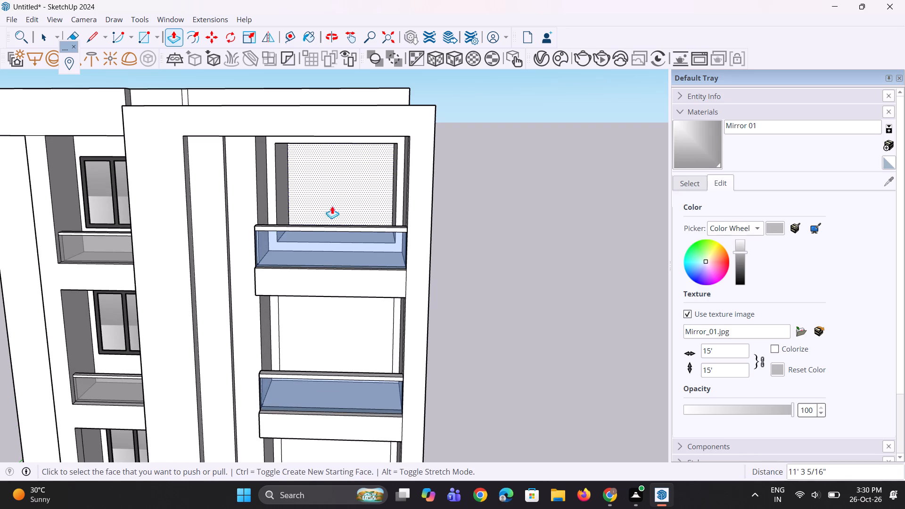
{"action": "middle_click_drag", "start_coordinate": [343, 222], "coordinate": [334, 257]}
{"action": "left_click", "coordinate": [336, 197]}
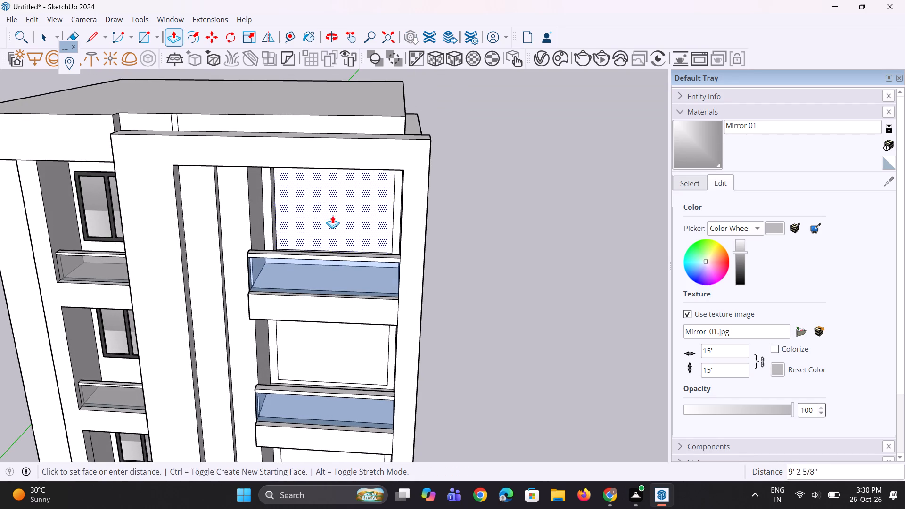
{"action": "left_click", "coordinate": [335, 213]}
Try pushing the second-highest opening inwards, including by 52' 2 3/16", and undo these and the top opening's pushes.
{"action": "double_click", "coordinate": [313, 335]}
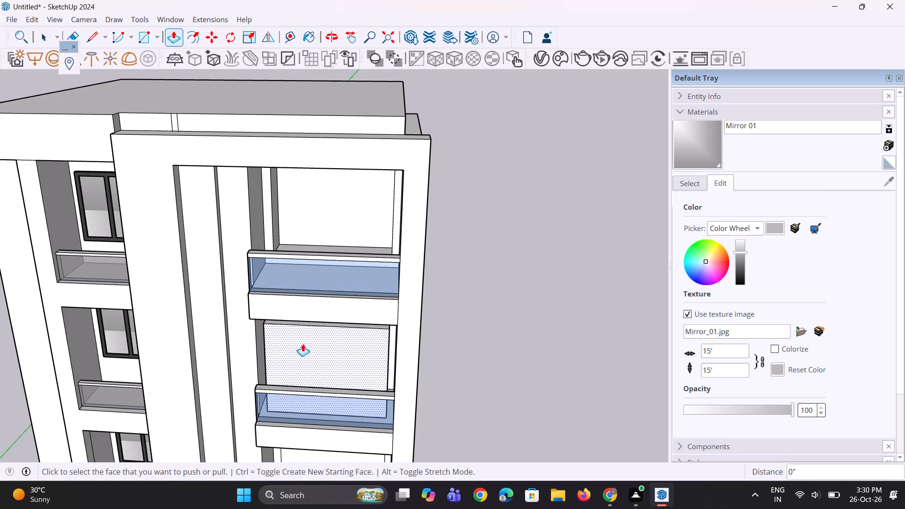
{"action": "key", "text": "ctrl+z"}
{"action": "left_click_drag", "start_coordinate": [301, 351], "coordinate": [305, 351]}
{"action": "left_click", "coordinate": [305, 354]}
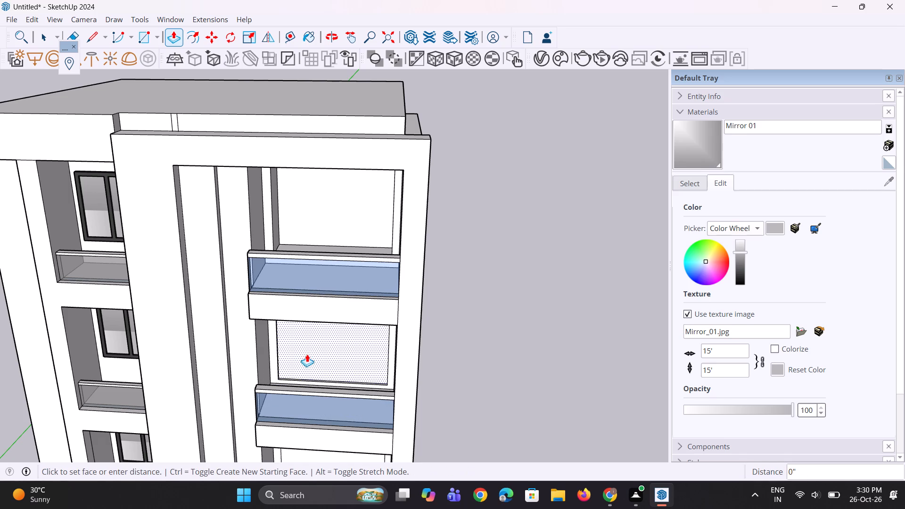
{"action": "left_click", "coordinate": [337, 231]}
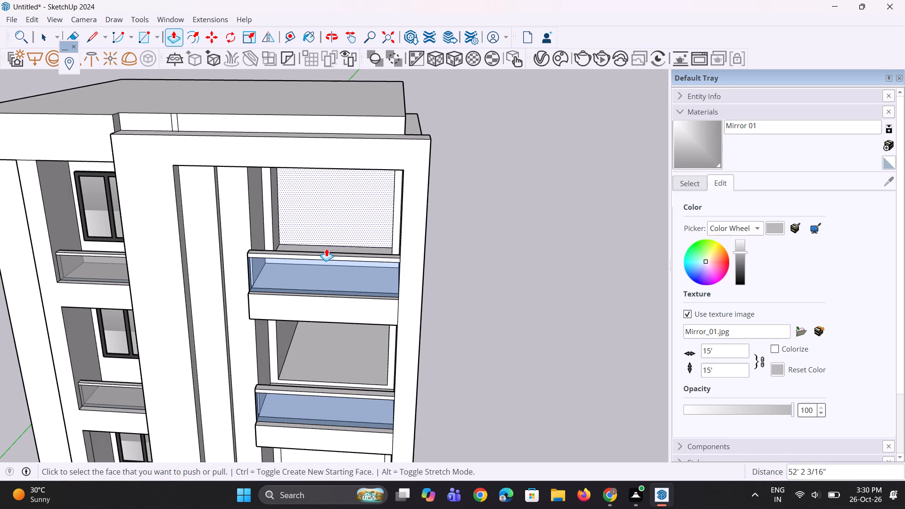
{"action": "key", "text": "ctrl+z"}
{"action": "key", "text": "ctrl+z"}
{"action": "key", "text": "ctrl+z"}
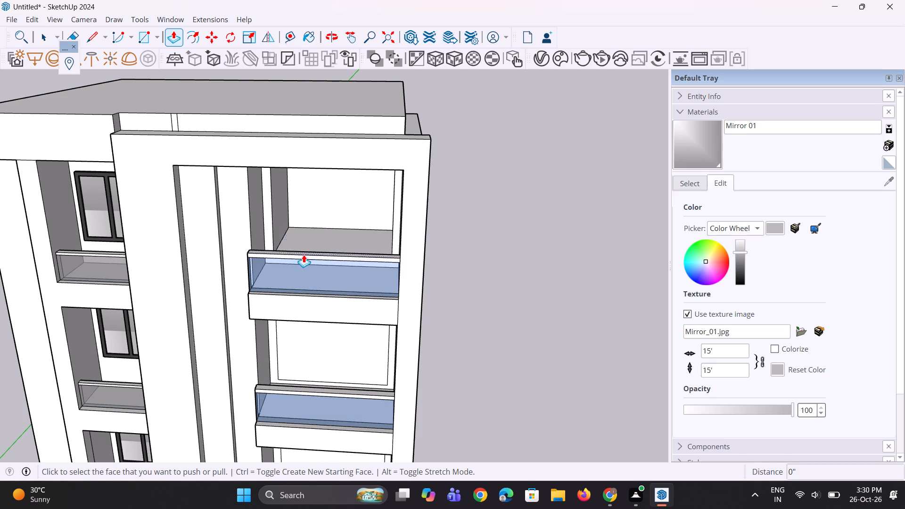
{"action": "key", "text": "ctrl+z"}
Push the top-floor balcony opening face inwards 4' 10 5/8" and repeat the same depth on the three openings below.
{"action": "left_click", "coordinate": [297, 239]}
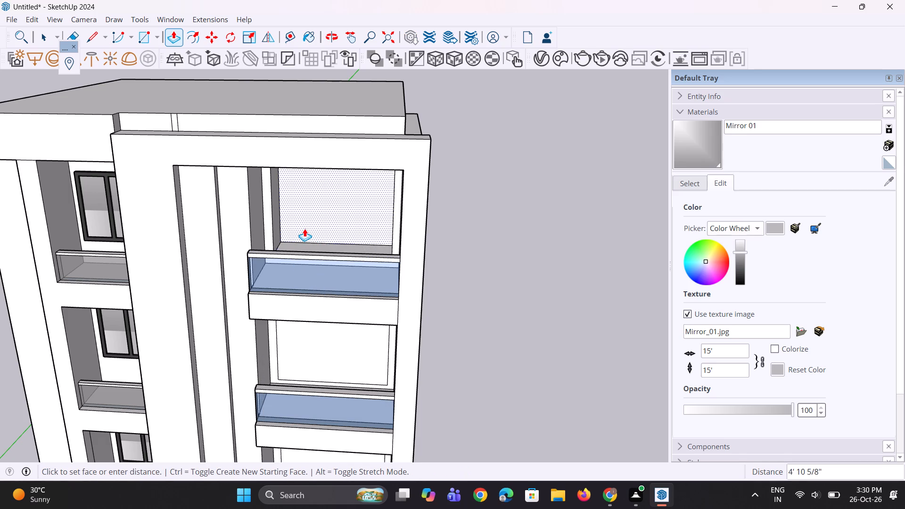
{"action": "left_click", "coordinate": [304, 229]}
{"action": "scroll", "coordinate": [53, 91], "scroll_direction": "down", "scroll_amount": 5}
{"action": "middle_click_drag", "start_coordinate": [163, 158], "coordinate": [221, 173]}
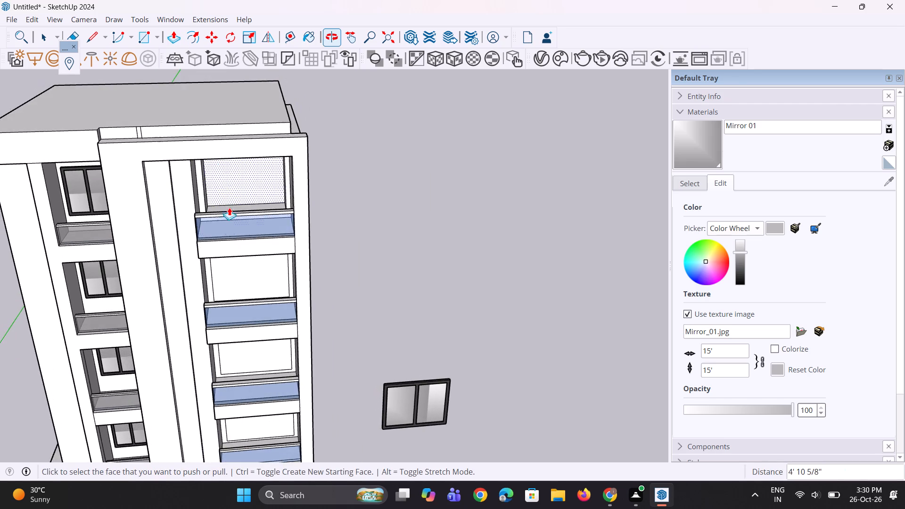
{"action": "scroll", "coordinate": [230, 241], "scroll_direction": "up", "scroll_amount": 2}
{"action": "double_click", "coordinate": [236, 265]}
{"action": "scroll", "coordinate": [218, 184], "scroll_direction": "down", "scroll_amount": 4}
{"action": "scroll", "coordinate": [253, 290], "scroll_direction": "up", "scroll_amount": 3}
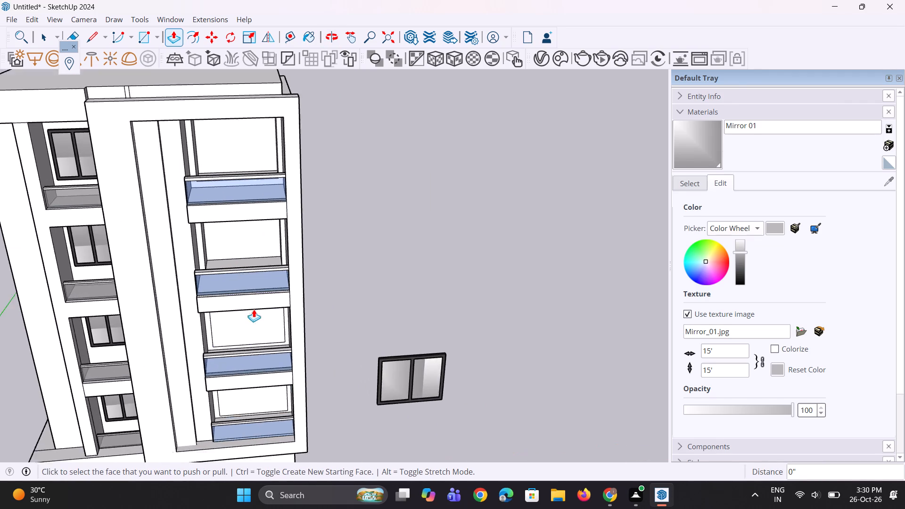
{"action": "double_click", "coordinate": [252, 323]}
{"action": "scroll", "coordinate": [243, 215], "scroll_direction": "down", "scroll_amount": 4}
{"action": "scroll", "coordinate": [263, 322], "scroll_direction": "up", "scroll_amount": 3}
{"action": "double_click", "coordinate": [245, 362]}
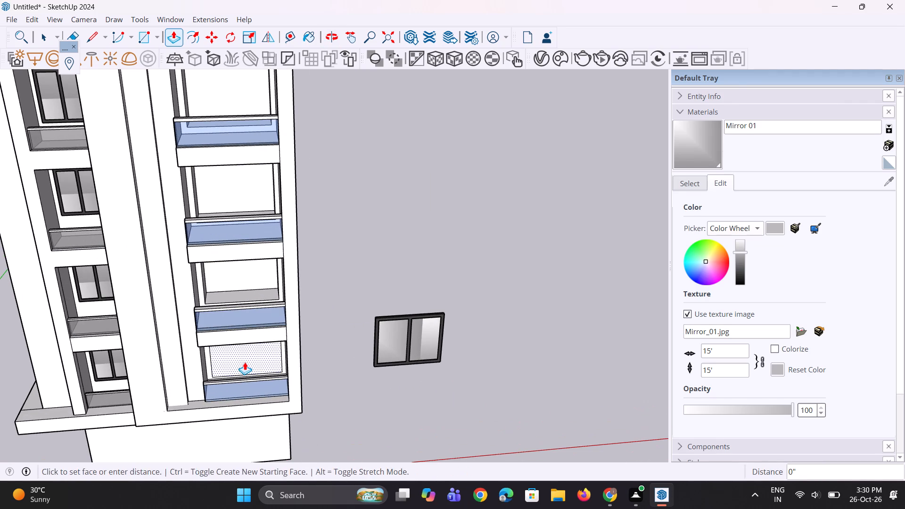
{"action": "middle_click_drag", "start_coordinate": [261, 370], "coordinate": [254, 370]}
Move the window group by its bottom corner about 61' 11" into the top-floor balcony opening, aligned to the opening's bottom corner.
{"action": "key", "text": "space"}
{"action": "key", "text": "space"}
{"action": "left_click", "coordinate": [411, 360]}
{"action": "scroll", "coordinate": [453, 375], "scroll_direction": "up", "scroll_amount": 1}
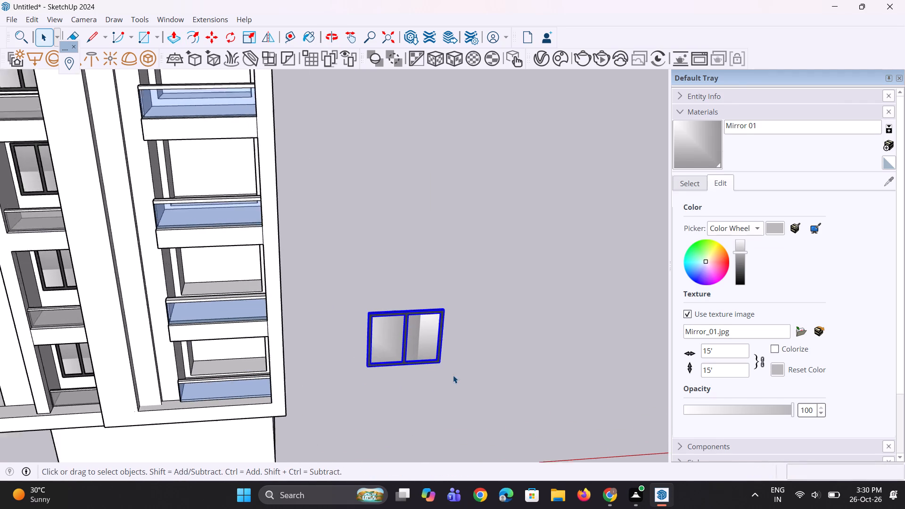
{"action": "scroll", "coordinate": [453, 375], "scroll_direction": "up", "scroll_amount": 1}
{"action": "key", "text": "m"}
{"action": "left_click", "coordinate": [445, 364]}
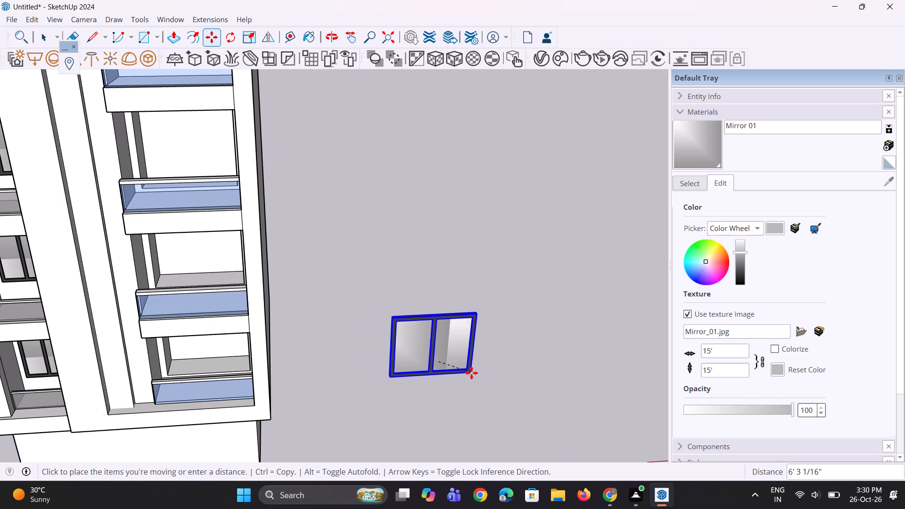
{"action": "scroll", "coordinate": [471, 373], "scroll_direction": "down", "scroll_amount": 7}
{"action": "scroll", "coordinate": [405, 278], "scroll_direction": "up", "scroll_amount": 4}
{"action": "scroll", "coordinate": [270, 214], "scroll_direction": "up", "scroll_amount": 1}
{"action": "scroll", "coordinate": [292, 179], "scroll_direction": "up", "scroll_amount": 1}
{"action": "middle_click_drag", "start_coordinate": [295, 179], "coordinate": [302, 231]}
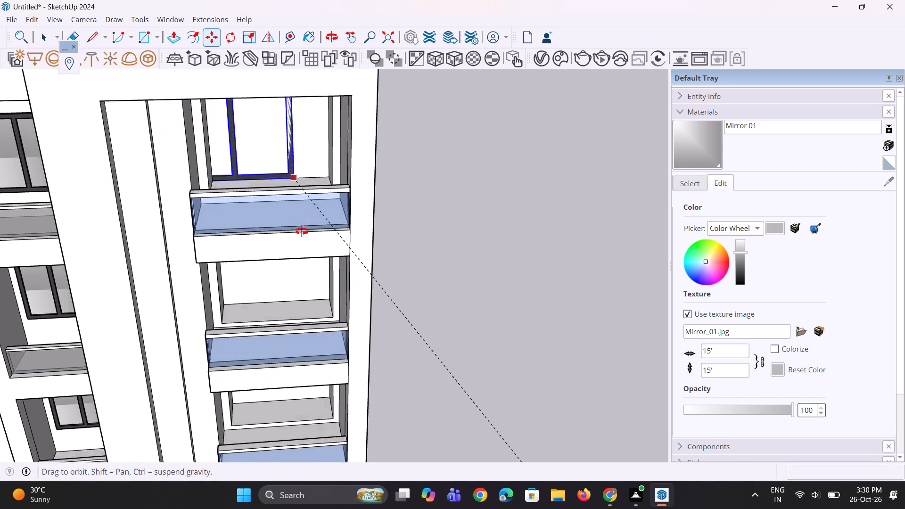
{"action": "middle_click_drag", "start_coordinate": [302, 231], "coordinate": [302, 269]}
{"action": "scroll", "coordinate": [302, 253], "scroll_direction": "up", "scroll_amount": 5}
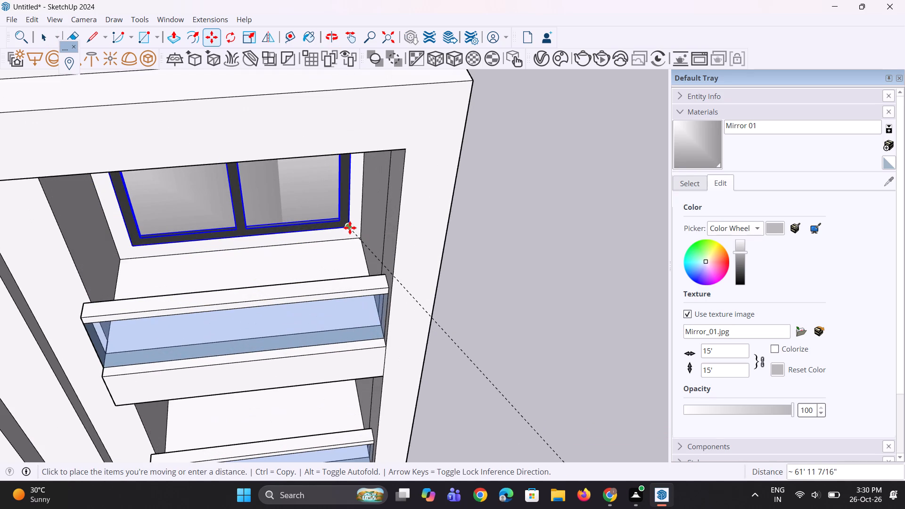
{"action": "left_click", "coordinate": [350, 228]}
Copy the top-floor window group in multiple-copy mode into the balcony opening one floor below, aligned to its bottom corner.
{"action": "middle_click_drag", "start_coordinate": [313, 268], "coordinate": [307, 219]}
{"action": "key", "text": "m"}
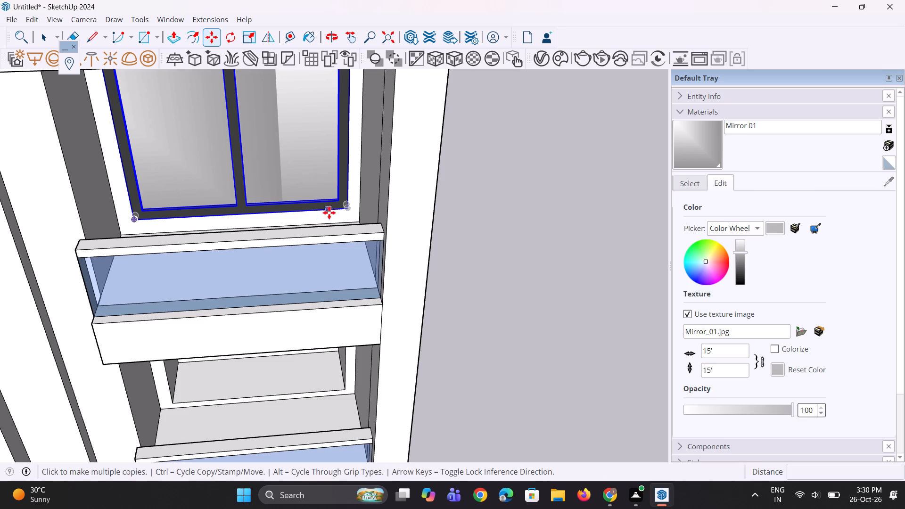
{"action": "left_click", "coordinate": [349, 209]}
{"action": "scroll", "coordinate": [345, 209], "scroll_direction": "down", "scroll_amount": 4}
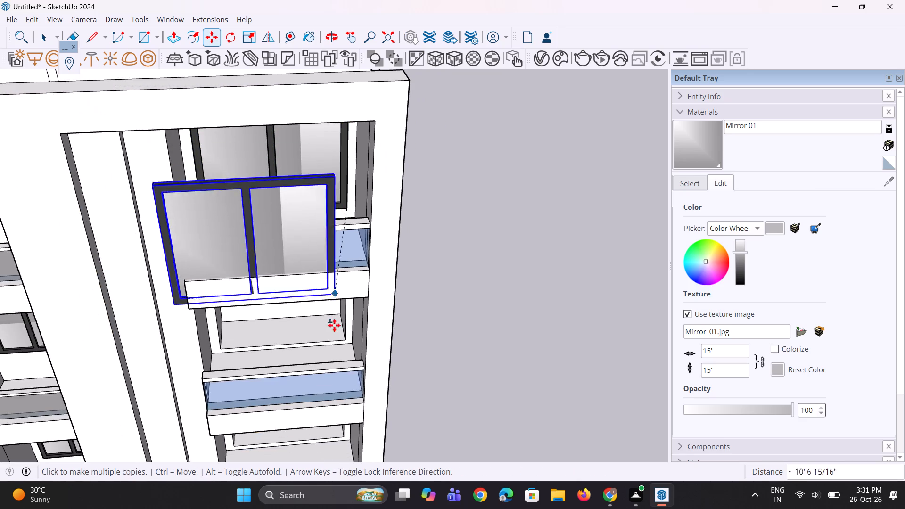
{"action": "scroll", "coordinate": [338, 342], "scroll_direction": "up", "scroll_amount": 3}
{"action": "left_click", "coordinate": [347, 340]}
Place another window copy about 34' 6" below the top one, in the third balcony opening from the top.
{"action": "scroll", "coordinate": [336, 225], "scroll_direction": "down", "scroll_amount": 4}
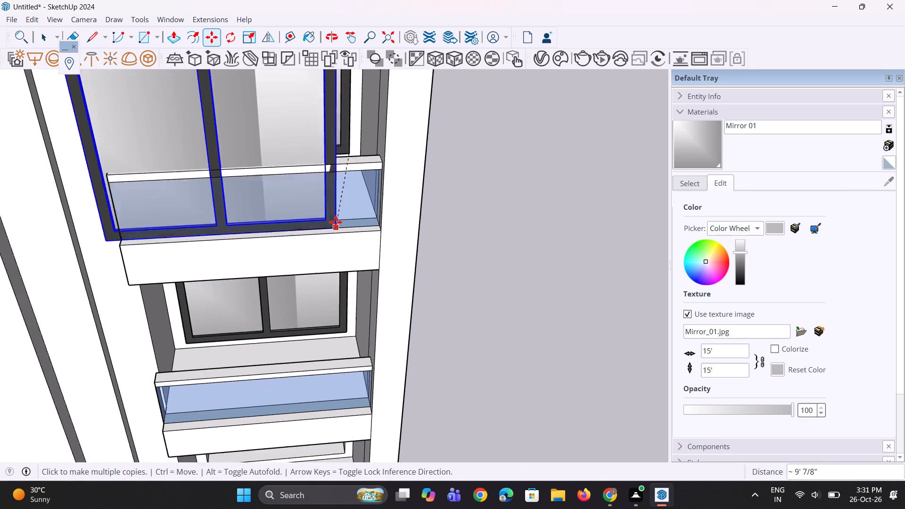
{"action": "scroll", "coordinate": [335, 213], "scroll_direction": "down", "scroll_amount": 6}
{"action": "scroll", "coordinate": [345, 356], "scroll_direction": "up", "scroll_amount": 9}
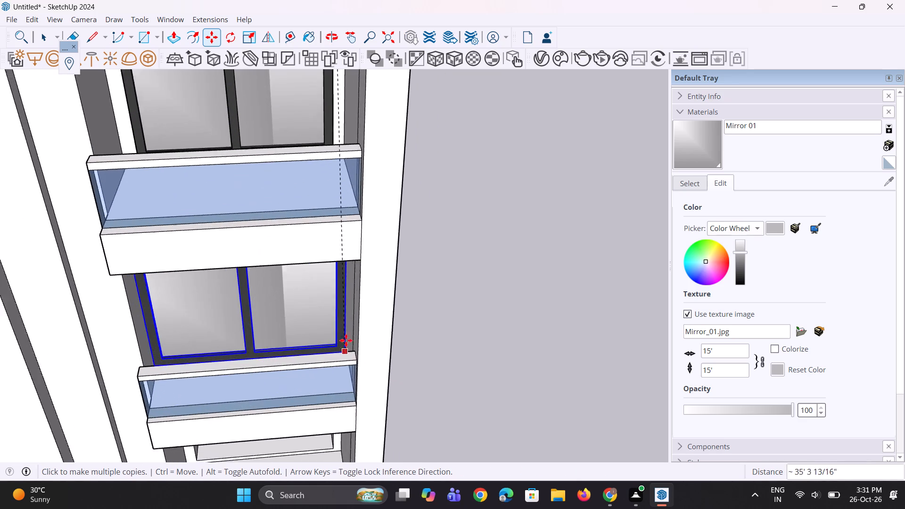
{"action": "left_click", "coordinate": [334, 320]}
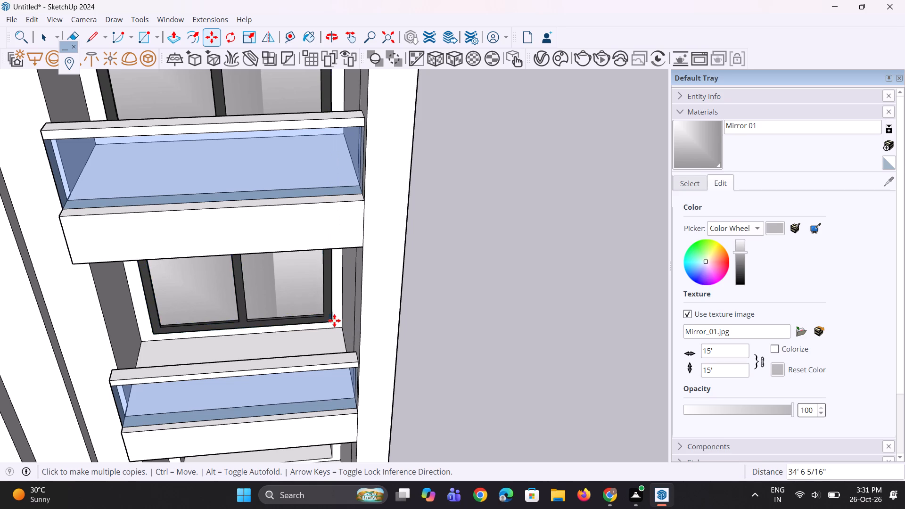
Place a last window copy about 52' 3" below the top one, in the lowest balcony opening, and clear the selection.
{"action": "scroll", "coordinate": [328, 208], "scroll_direction": "down", "scroll_amount": 13}
{"action": "scroll", "coordinate": [324, 284], "scroll_direction": "up", "scroll_amount": 5}
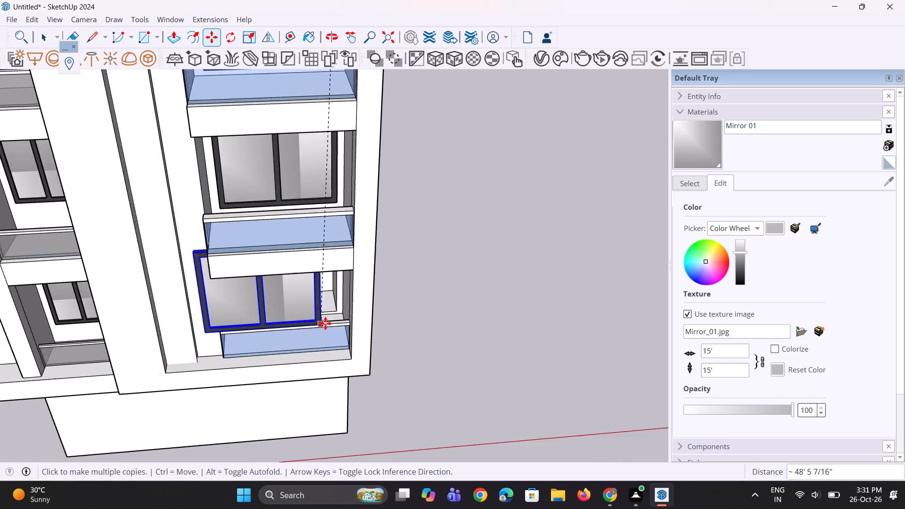
{"action": "scroll", "coordinate": [325, 323], "scroll_direction": "up", "scroll_amount": 11}
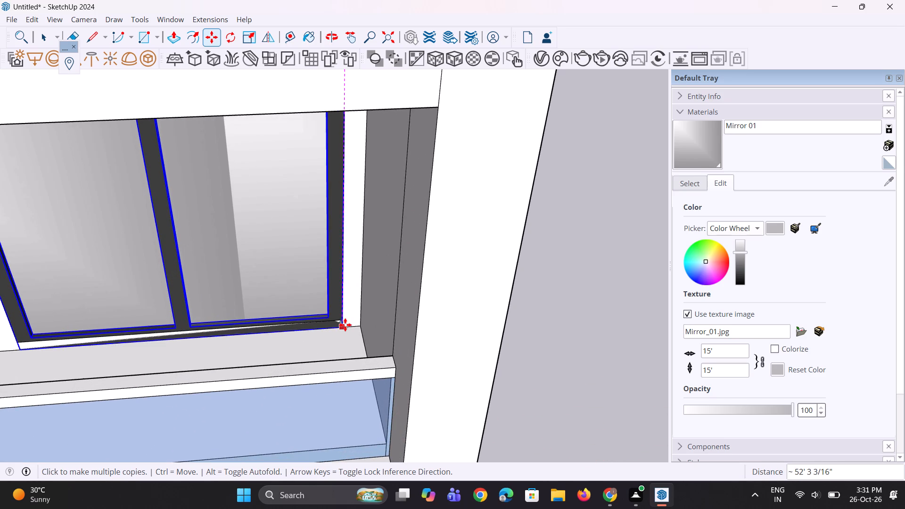
{"action": "left_click", "coordinate": [346, 322]}
{"action": "scroll", "coordinate": [302, 362], "scroll_direction": "up", "scroll_amount": 1}
{"action": "middle_click_drag", "start_coordinate": [301, 361], "coordinate": [263, 343]}
{"action": "key", "text": "space"}
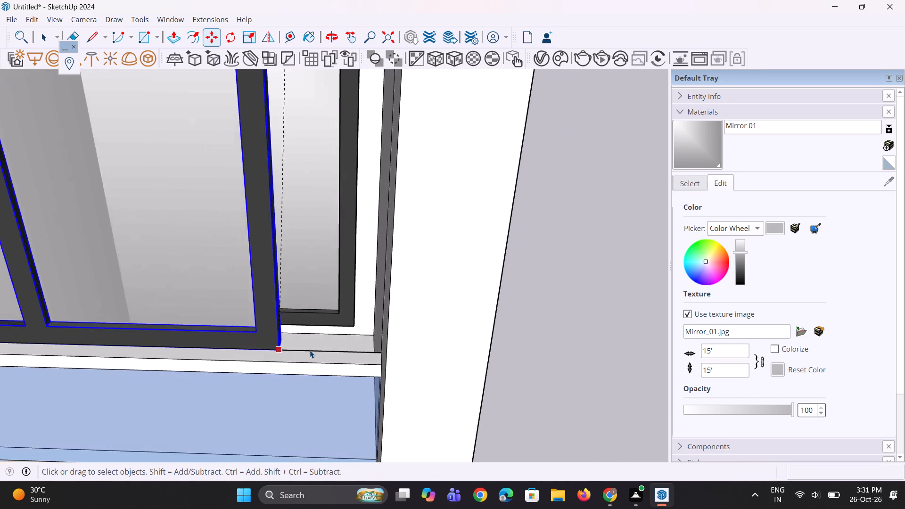
{"action": "scroll", "coordinate": [313, 352], "scroll_direction": "down", "scroll_amount": 5}
{"action": "key", "text": "space"}
{"action": "key", "text": "space"}
{"action": "scroll", "coordinate": [377, 351], "scroll_direction": "down", "scroll_amount": 4}
{"action": "middle_click_drag", "start_coordinate": [293, 354], "coordinate": [322, 299]}
{"action": "left_click", "coordinate": [498, 316]}
Examine the building's front facade and its fitted balcony windows from several angles.
{"action": "scroll", "coordinate": [376, 363], "scroll_direction": "down", "scroll_amount": 3}
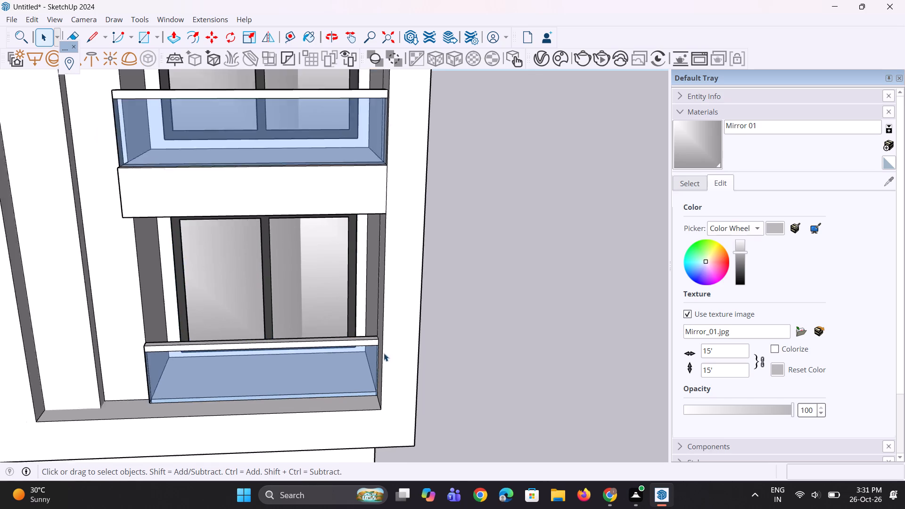
{"action": "scroll", "coordinate": [384, 353], "scroll_direction": "down", "scroll_amount": 7}
{"action": "middle_click_drag", "start_coordinate": [351, 336], "coordinate": [330, 276]}
{"action": "scroll", "coordinate": [367, 356], "scroll_direction": "down", "scroll_amount": 5}
{"action": "middle_click_drag", "start_coordinate": [339, 338], "coordinate": [335, 335]}
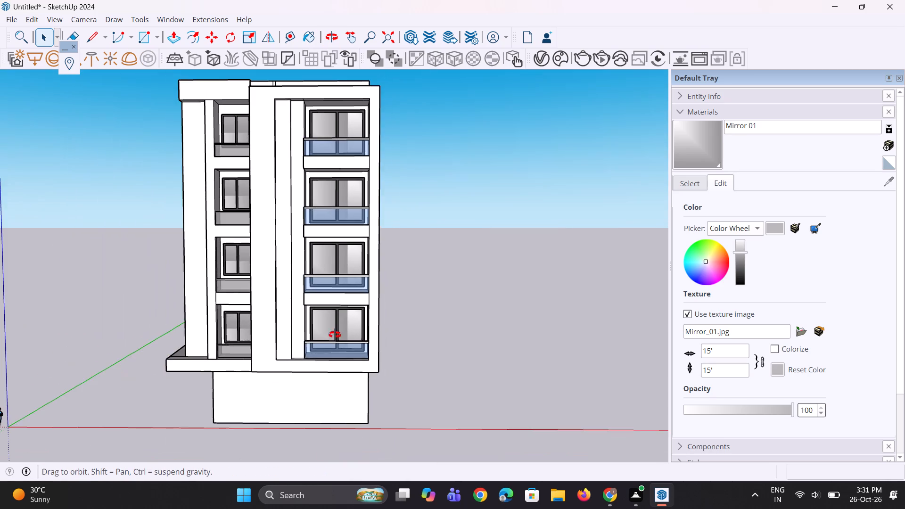
{"action": "middle_click_drag", "start_coordinate": [335, 335], "coordinate": [416, 400]}
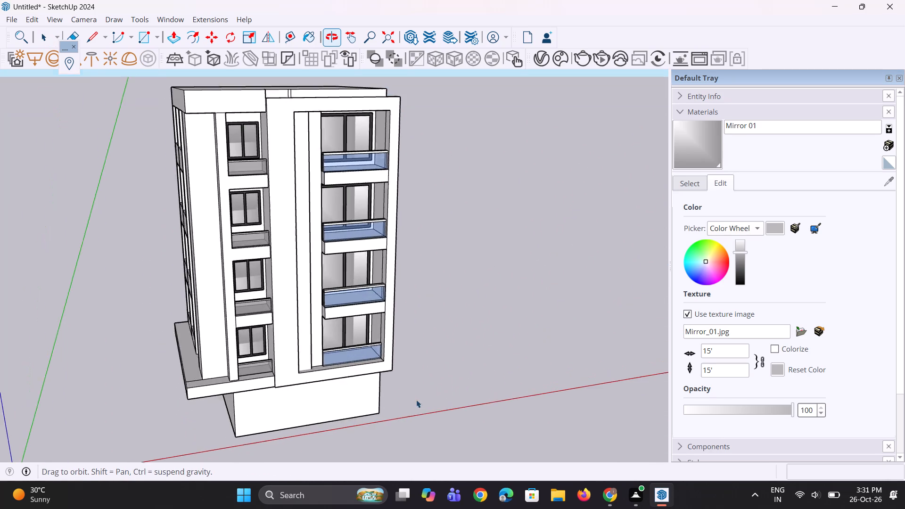
{"action": "middle_click_drag", "start_coordinate": [416, 400], "coordinate": [417, 400]}
{"action": "scroll", "coordinate": [374, 419], "scroll_direction": "down", "scroll_amount": 5}
{"action": "middle_click_drag", "start_coordinate": [362, 363], "coordinate": [330, 342]}
{"action": "scroll", "coordinate": [345, 446], "scroll_direction": "up", "scroll_amount": 4}
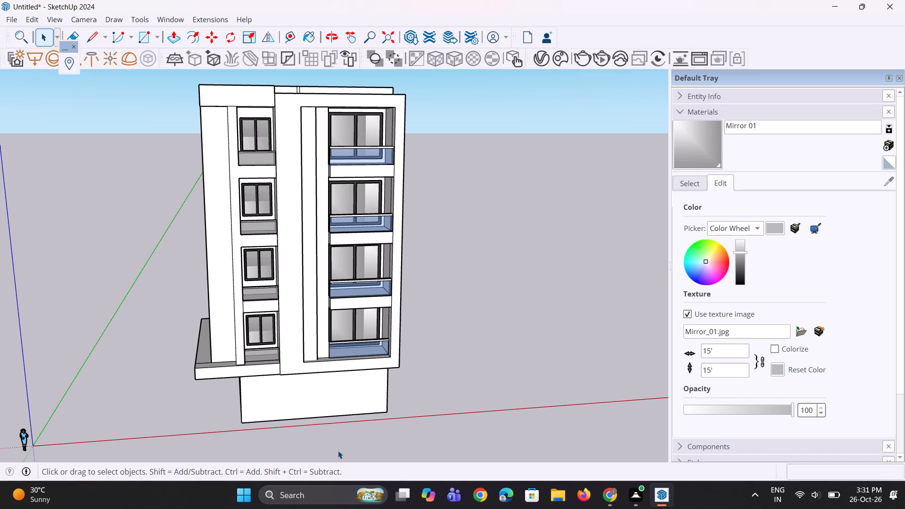
Examine the front facade and the roof edge above the fitted balcony windows.
{"action": "scroll", "coordinate": [300, 411], "scroll_direction": "down", "scroll_amount": 2}
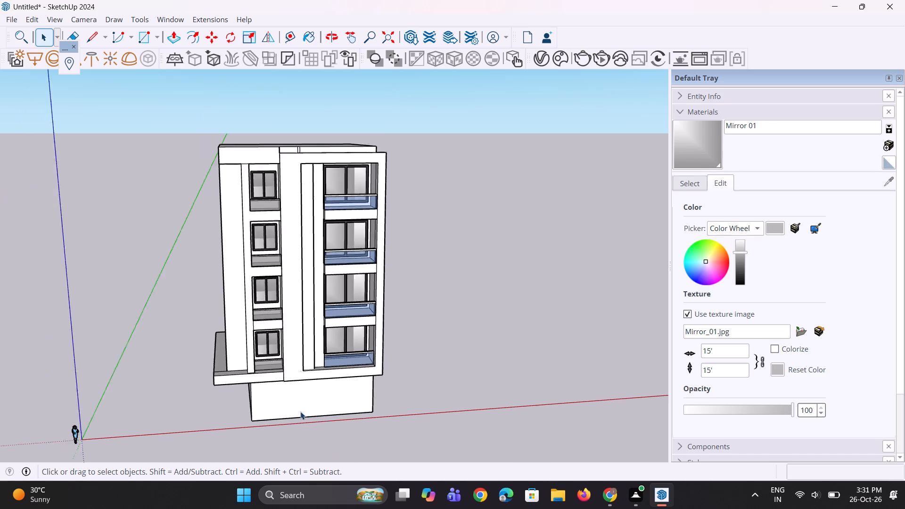
{"action": "scroll", "coordinate": [300, 411], "scroll_direction": "down", "scroll_amount": 2}
{"action": "middle_click_drag", "start_coordinate": [317, 365], "coordinate": [275, 330]}
{"action": "scroll", "coordinate": [316, 86], "scroll_direction": "up", "scroll_amount": 4}
{"action": "scroll", "coordinate": [319, 131], "scroll_direction": "up", "scroll_amount": 3}
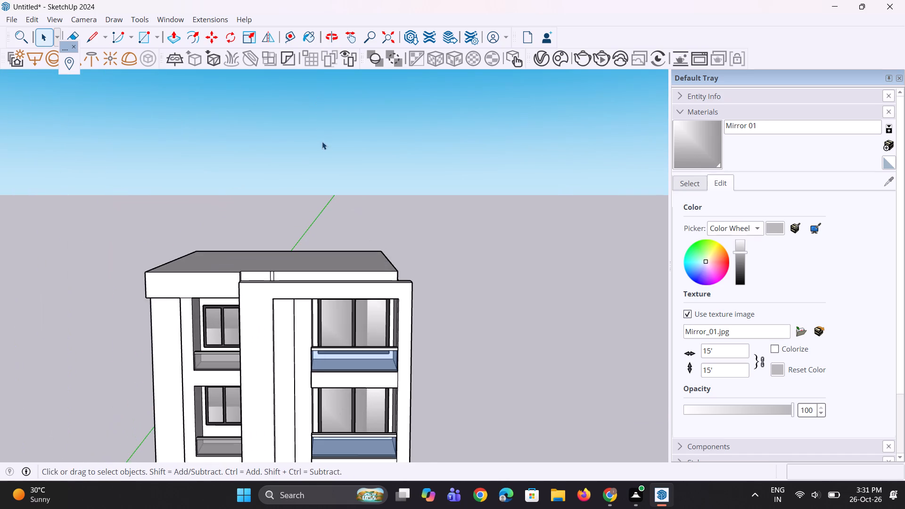
{"action": "scroll", "coordinate": [325, 151], "scroll_direction": "up", "scroll_amount": 2}
{"action": "scroll", "coordinate": [336, 189], "scroll_direction": "up", "scroll_amount": 2}
{"action": "middle_click_drag", "start_coordinate": [337, 197], "coordinate": [330, 194]}
{"action": "scroll", "coordinate": [331, 146], "scroll_direction": "down", "scroll_amount": 4}
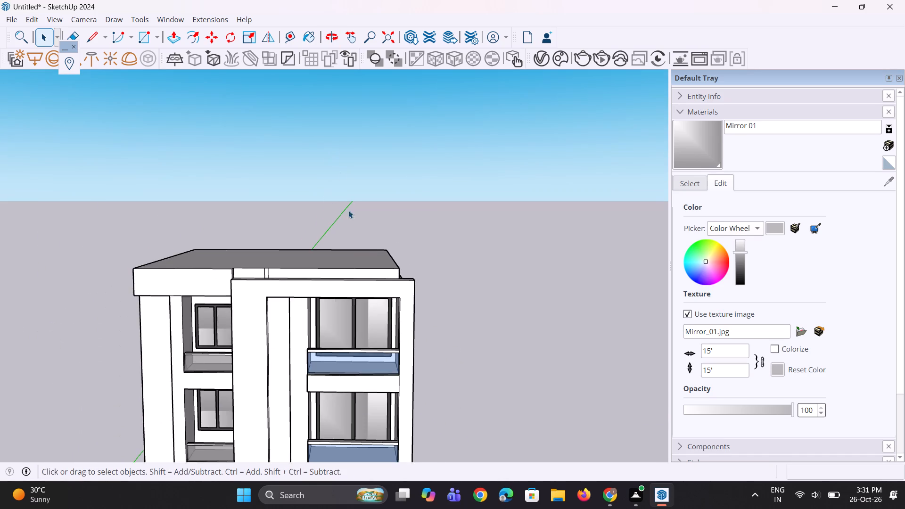
Push/Pull the narrow side face of the tall vertical wall strip beside the glass-parapet balconies outward by about 10 13/16".
{"action": "scroll", "coordinate": [332, 397], "scroll_direction": "up", "scroll_amount": 5}
{"action": "scroll", "coordinate": [272, 458], "scroll_direction": "up", "scroll_amount": 8}
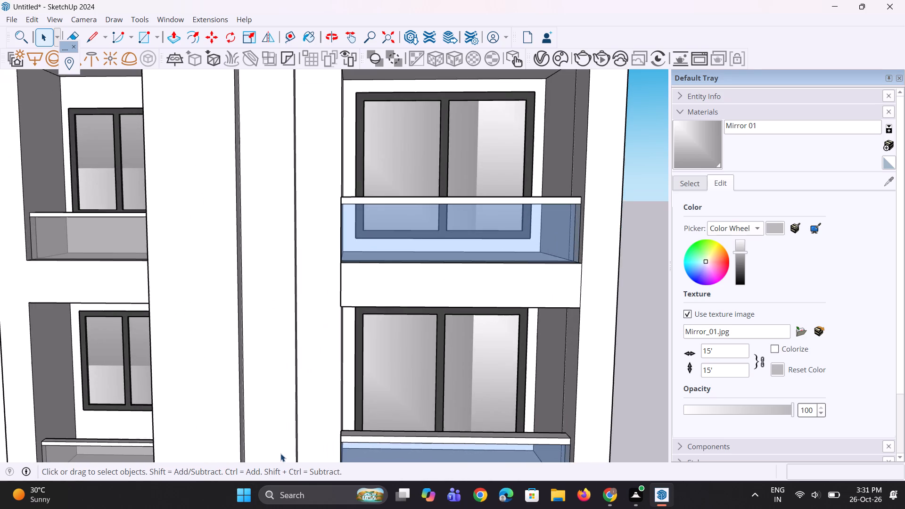
{"action": "scroll", "coordinate": [280, 453], "scroll_direction": "up", "scroll_amount": 3}
{"action": "left_click", "coordinate": [302, 423]}
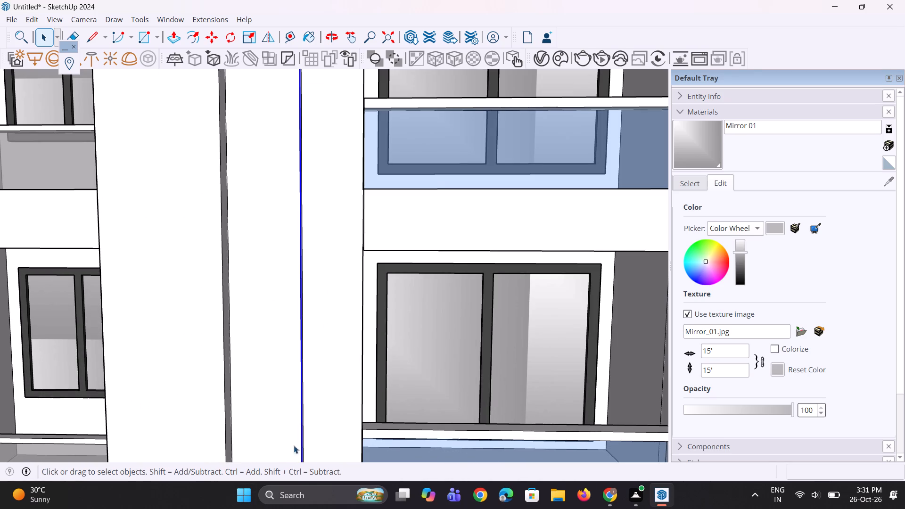
{"action": "scroll", "coordinate": [256, 378], "scroll_direction": "down", "scroll_amount": 4}
{"action": "middle_click_drag", "start_coordinate": [286, 434], "coordinate": [247, 442]}
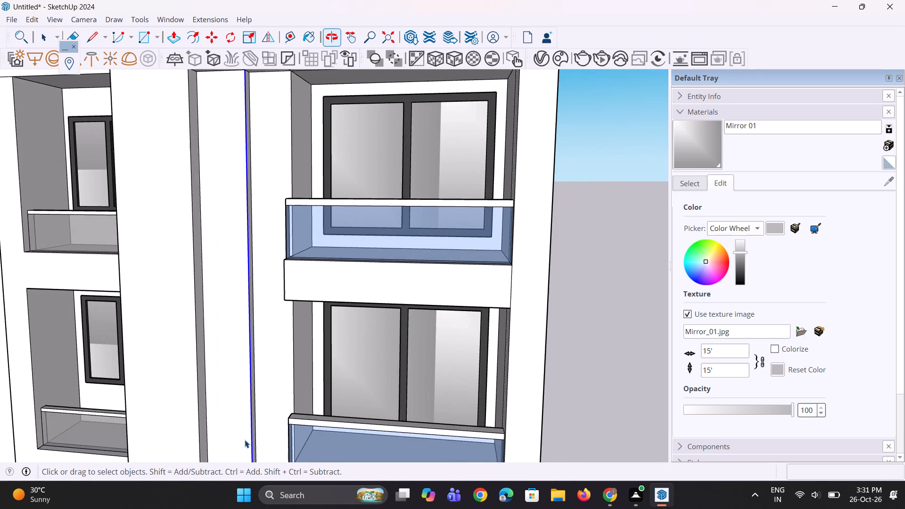
{"action": "scroll", "coordinate": [245, 436], "scroll_direction": "up", "scroll_amount": 1}
{"action": "key", "text": "space"}
{"action": "key", "text": "space"}
{"action": "key", "text": "space"}
{"action": "left_click", "coordinate": [607, 372]}
{"action": "middle_click_drag", "start_coordinate": [471, 410], "coordinate": [427, 412]}
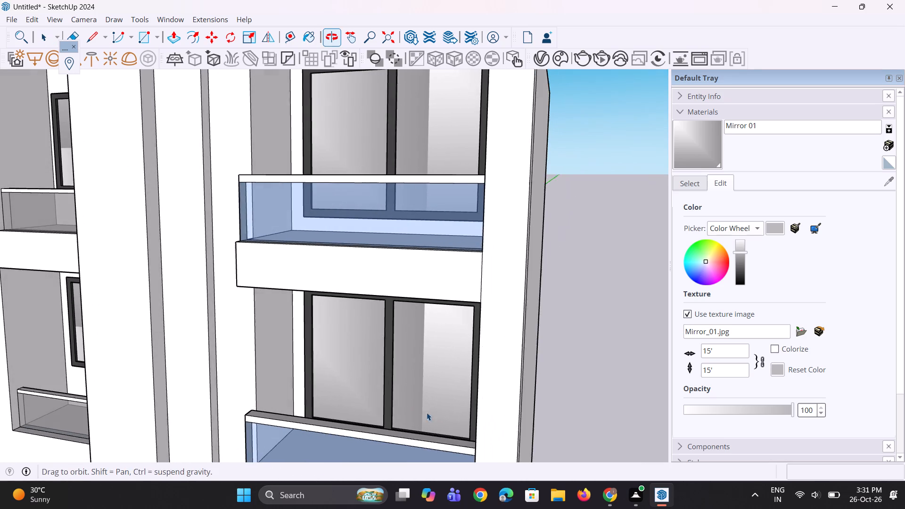
{"action": "middle_click_drag", "start_coordinate": [427, 412], "coordinate": [427, 413]}
{"action": "scroll", "coordinate": [213, 385], "scroll_direction": "up", "scroll_amount": 1}
{"action": "key", "text": "p"}
{"action": "scroll", "coordinate": [206, 382], "scroll_direction": "up", "scroll_amount": 4}
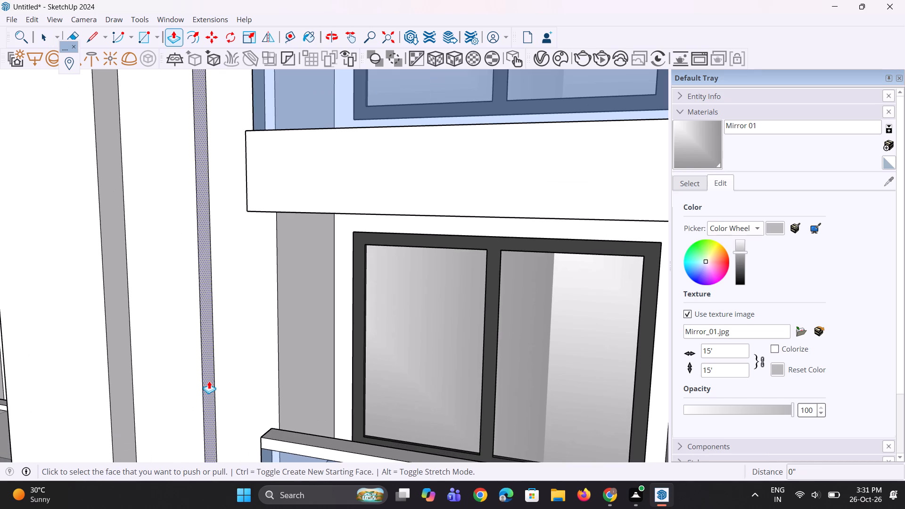
{"action": "left_click", "coordinate": [209, 381]}
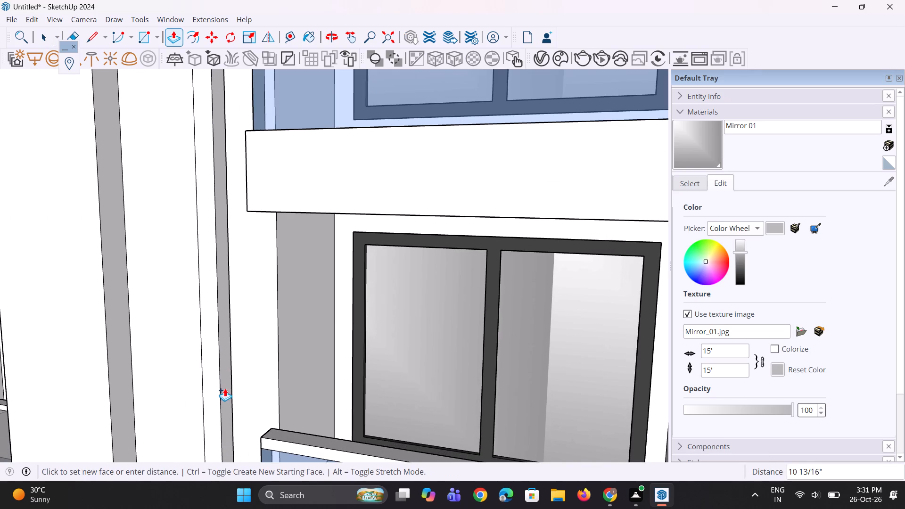
{"action": "left_click", "coordinate": [225, 388]}
{"action": "middle_click_drag", "start_coordinate": [222, 383], "coordinate": [290, 377]}
{"action": "scroll", "coordinate": [290, 377], "scroll_direction": "down", "scroll_amount": 11}
{"action": "scroll", "coordinate": [293, 372], "scroll_direction": "up", "scroll_amount": 1}
{"action": "middle_click_drag", "start_coordinate": [294, 372], "coordinate": [297, 372]}
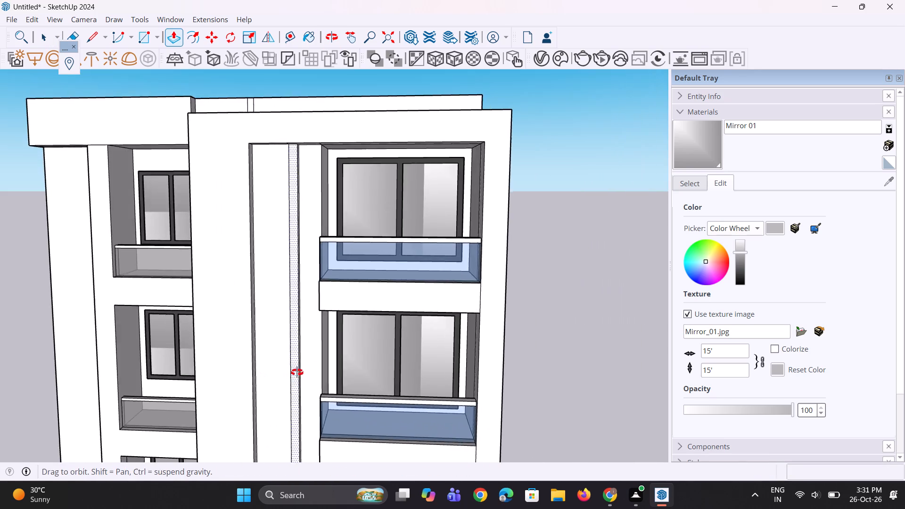
{"action": "middle_click_drag", "start_coordinate": [297, 372], "coordinate": [304, 359]}
{"action": "key", "text": "space"}
{"action": "key", "text": "space"}
Erase the leftover lines across the soffit above the vertical strip and the top balcony.
{"action": "middle_click_drag", "start_coordinate": [288, 379], "coordinate": [280, 380]}
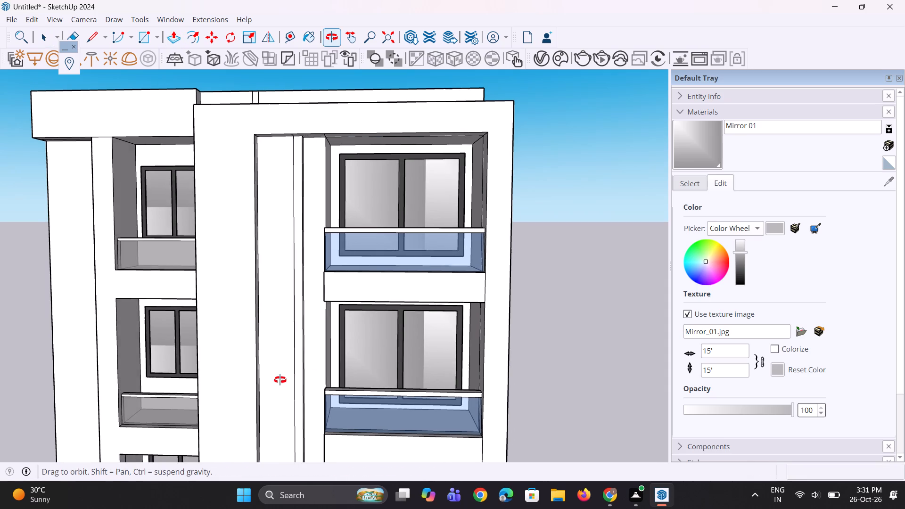
{"action": "middle_click_drag", "start_coordinate": [280, 380], "coordinate": [280, 380]}
{"action": "scroll", "coordinate": [289, 466], "scroll_direction": "down", "scroll_amount": 4}
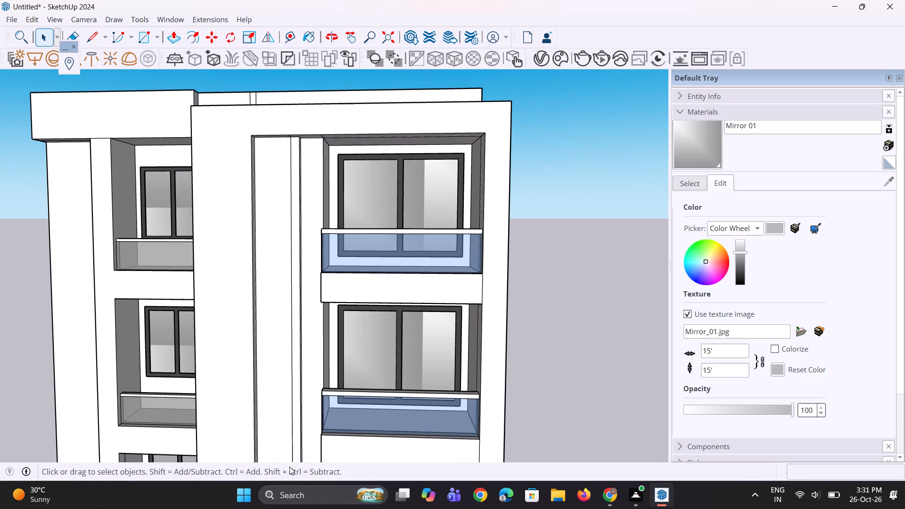
{"action": "middle_click_drag", "start_coordinate": [280, 427], "coordinate": [268, 383]}
{"action": "middle_click_drag", "start_coordinate": [268, 271], "coordinate": [255, 224]}
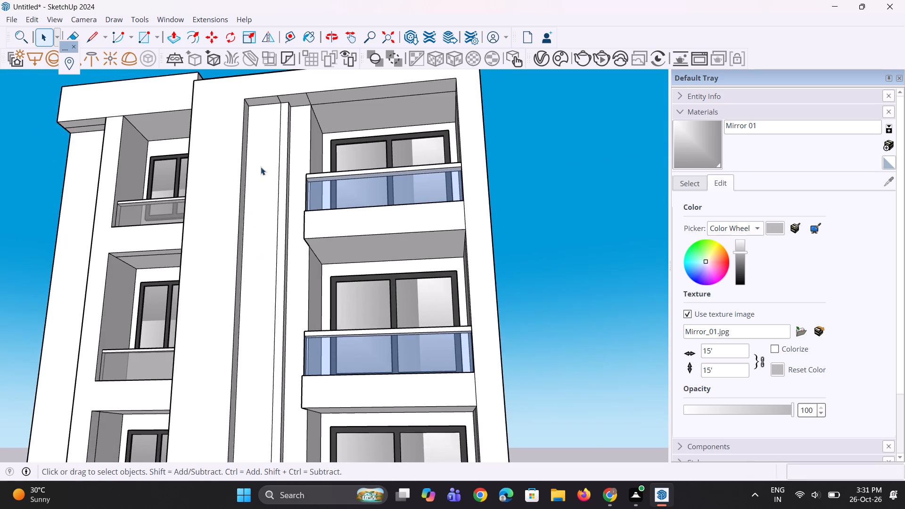
{"action": "scroll", "coordinate": [277, 107], "scroll_direction": "up", "scroll_amount": 7}
{"action": "key", "text": "e"}
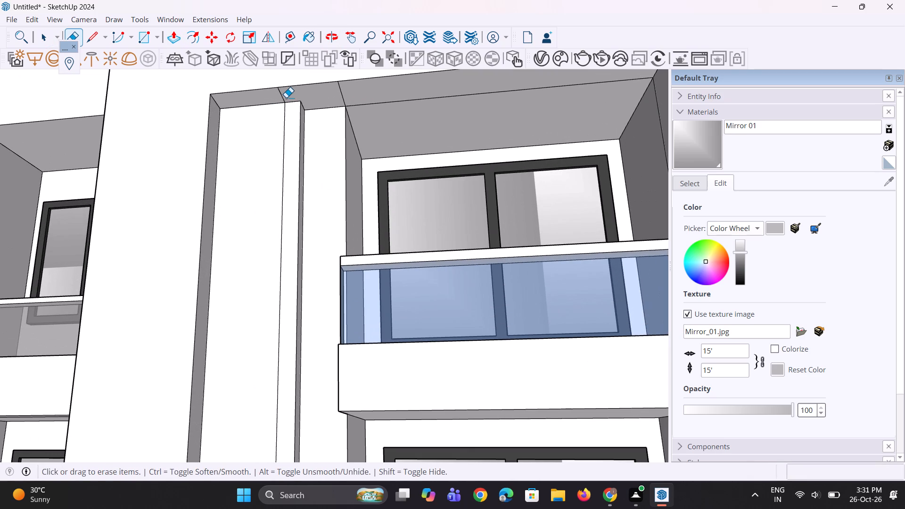
{"action": "left_click_drag", "start_coordinate": [289, 97], "coordinate": [280, 99]}
{"action": "scroll", "coordinate": [336, 89], "scroll_direction": "up", "scroll_amount": 2}
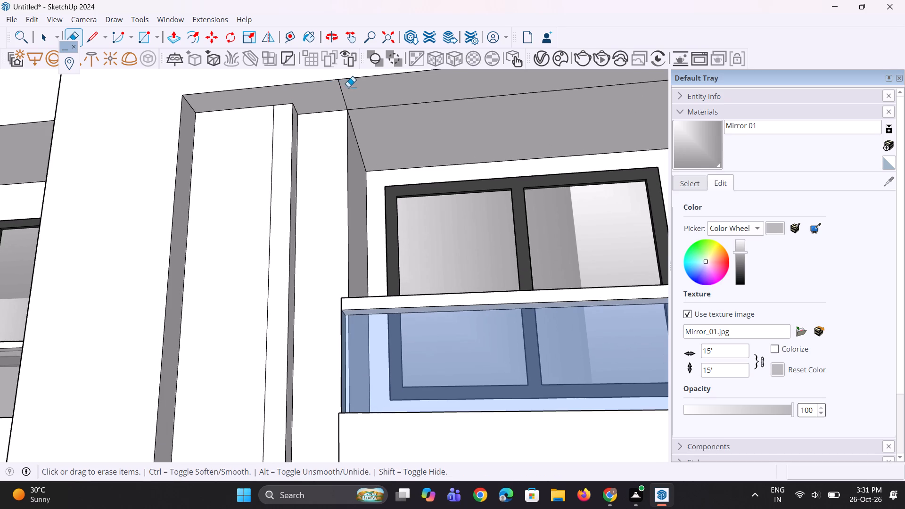
{"action": "left_click_drag", "start_coordinate": [349, 88], "coordinate": [336, 90]}
{"action": "left_click_drag", "start_coordinate": [379, 105], "coordinate": [384, 113]}
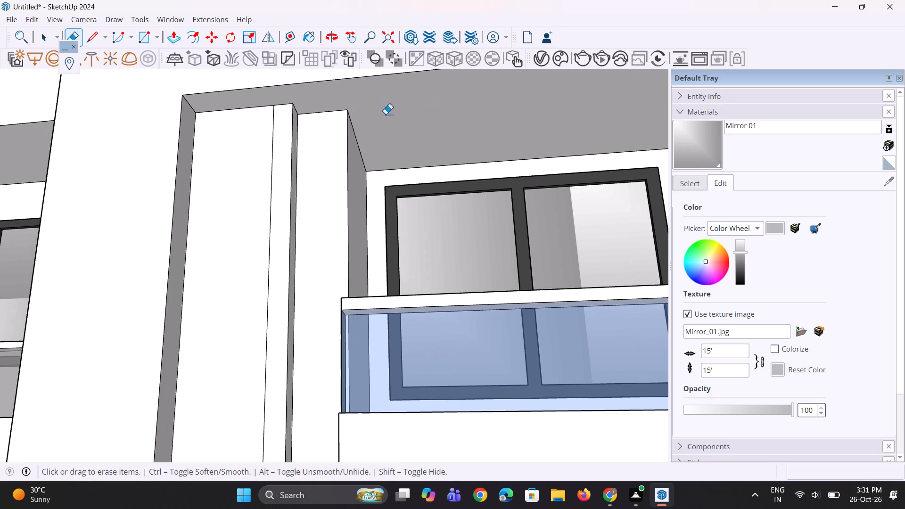
{"action": "scroll", "coordinate": [381, 107], "scroll_direction": "down", "scroll_amount": 10}
{"action": "scroll", "coordinate": [416, 224], "scroll_direction": "down", "scroll_amount": 1}
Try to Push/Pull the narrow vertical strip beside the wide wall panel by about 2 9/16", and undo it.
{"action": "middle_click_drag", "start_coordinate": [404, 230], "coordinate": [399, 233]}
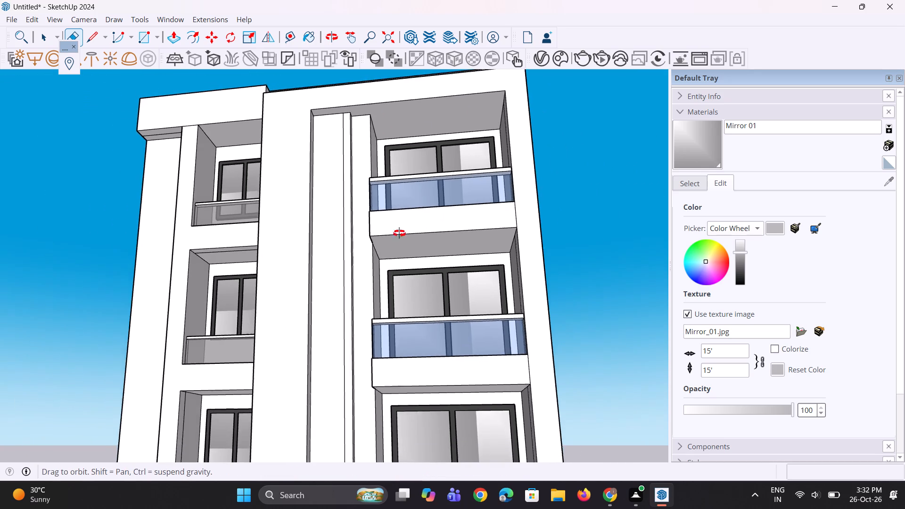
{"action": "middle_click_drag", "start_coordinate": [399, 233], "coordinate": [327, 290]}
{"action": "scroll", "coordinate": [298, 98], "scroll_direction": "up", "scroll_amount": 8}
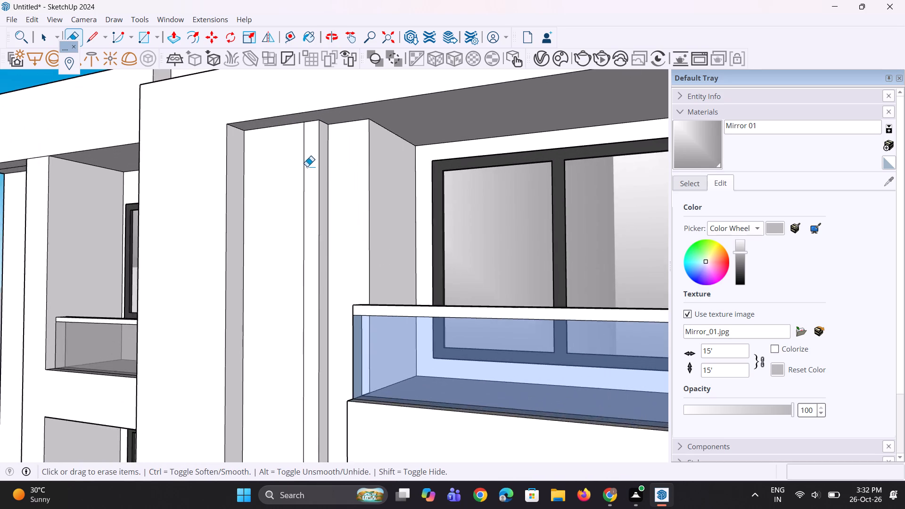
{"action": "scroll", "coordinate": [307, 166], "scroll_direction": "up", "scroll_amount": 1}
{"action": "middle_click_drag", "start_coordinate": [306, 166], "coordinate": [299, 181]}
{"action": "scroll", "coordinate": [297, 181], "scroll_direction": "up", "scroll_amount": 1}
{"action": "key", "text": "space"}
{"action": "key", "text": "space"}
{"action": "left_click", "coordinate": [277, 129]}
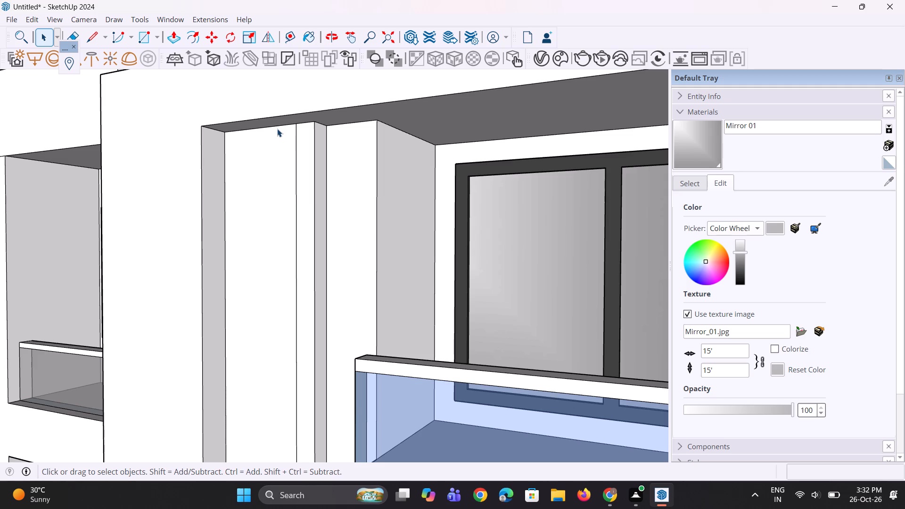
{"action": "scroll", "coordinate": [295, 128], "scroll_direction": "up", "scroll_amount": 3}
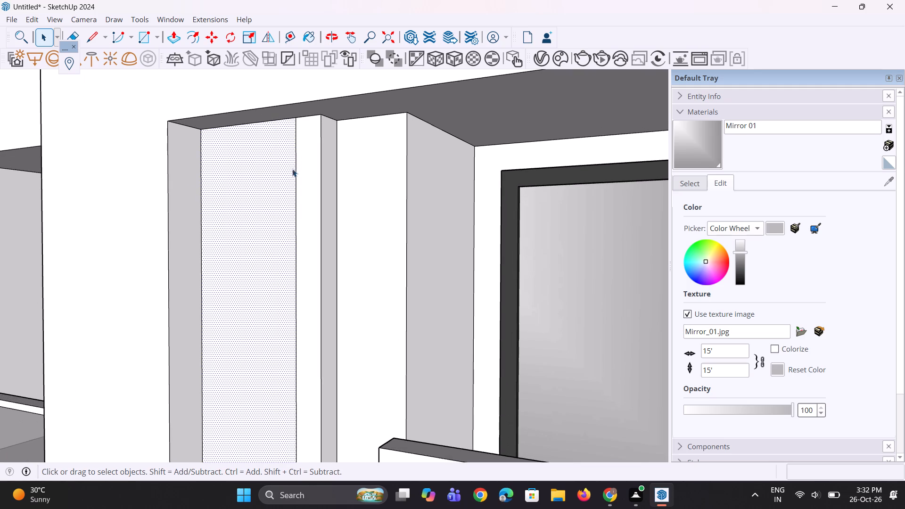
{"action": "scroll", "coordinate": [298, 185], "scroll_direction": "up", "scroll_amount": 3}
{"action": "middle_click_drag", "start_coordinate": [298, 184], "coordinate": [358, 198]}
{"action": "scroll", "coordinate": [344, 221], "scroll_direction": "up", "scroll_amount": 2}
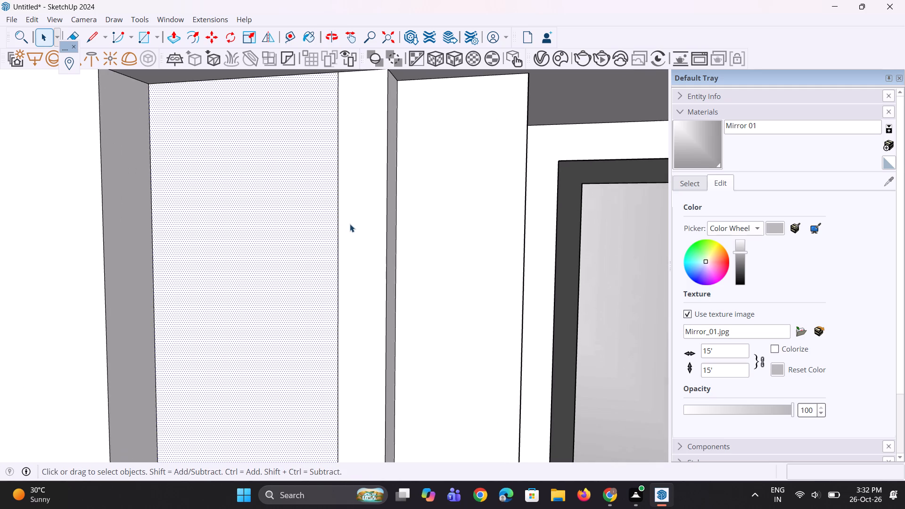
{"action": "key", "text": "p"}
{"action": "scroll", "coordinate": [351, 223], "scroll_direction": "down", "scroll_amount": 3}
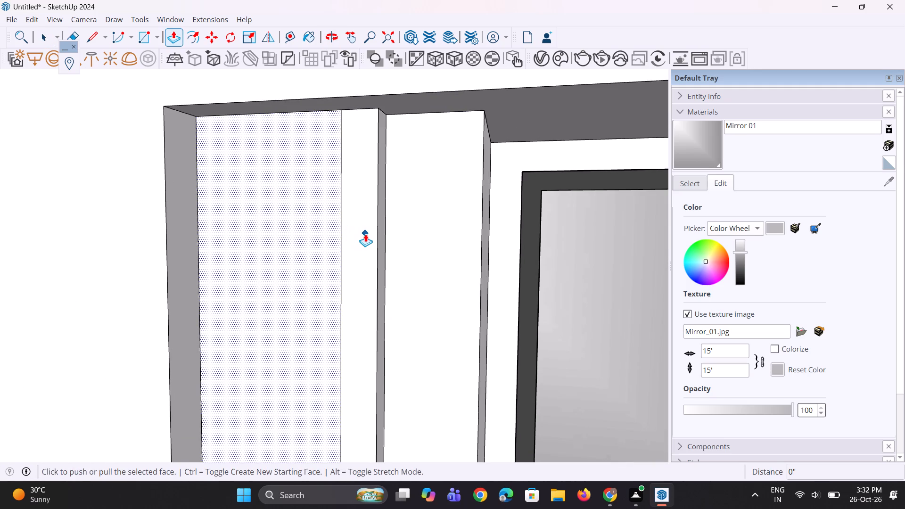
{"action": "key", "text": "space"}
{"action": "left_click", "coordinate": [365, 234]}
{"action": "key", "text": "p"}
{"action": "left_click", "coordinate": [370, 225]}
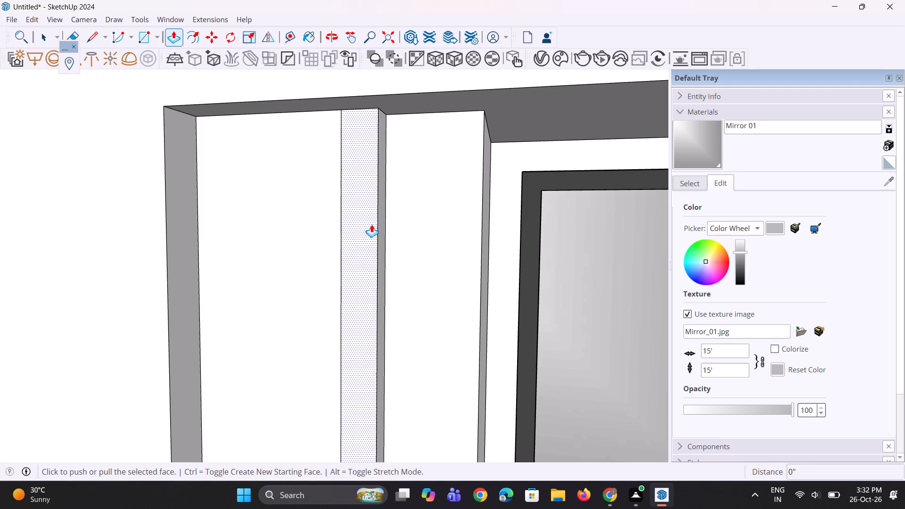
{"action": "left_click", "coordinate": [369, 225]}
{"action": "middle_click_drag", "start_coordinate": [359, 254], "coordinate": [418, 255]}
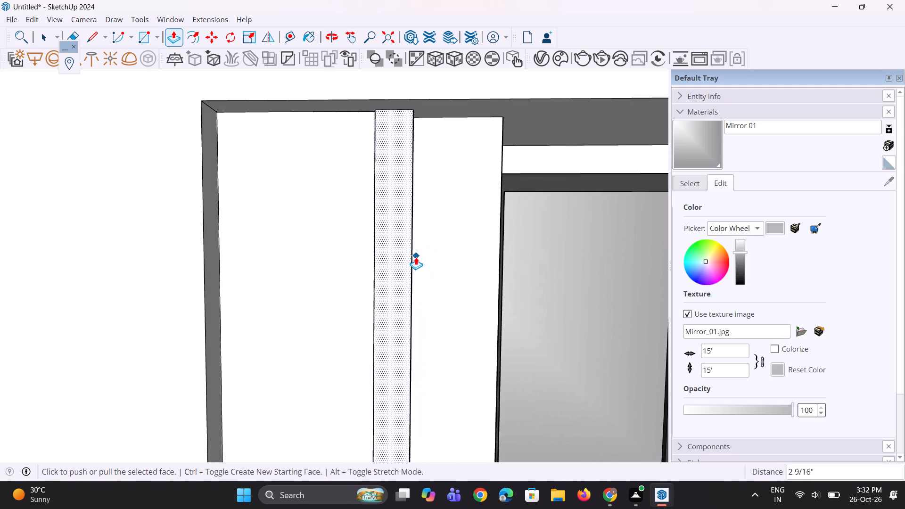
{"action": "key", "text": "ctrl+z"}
Recess the narrow strip behind the wide wall panel with Push/Pull adjustments of about 3 3/4", 6 3/16" and 3 1/16".
{"action": "scroll", "coordinate": [413, 258], "scroll_direction": "up", "scroll_amount": 1}
{"action": "left_click", "coordinate": [394, 267]}
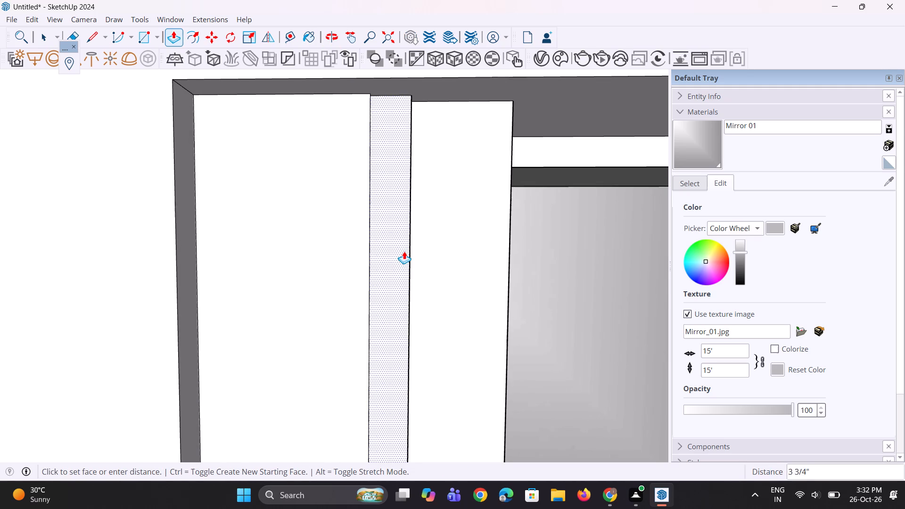
{"action": "left_click", "coordinate": [403, 251]}
{"action": "middle_click_drag", "start_coordinate": [402, 251], "coordinate": [310, 294]}
{"action": "left_click", "coordinate": [346, 284]}
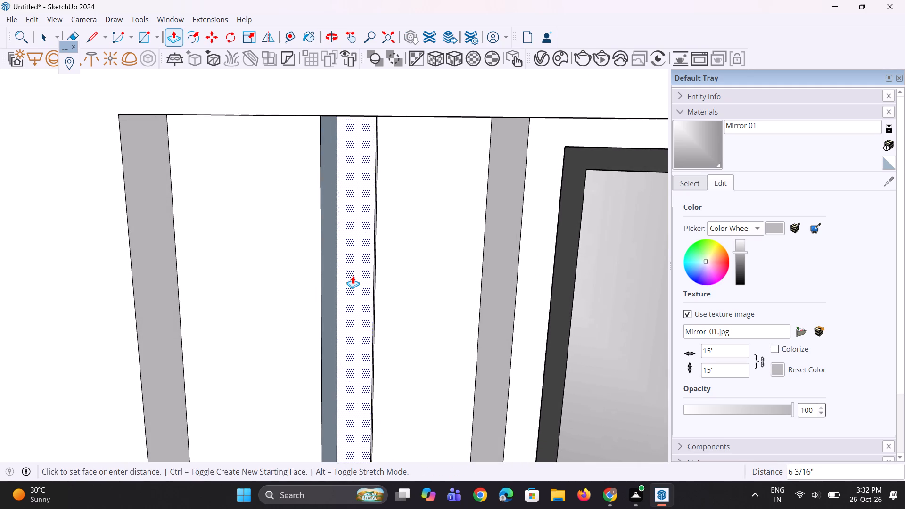
{"action": "left_click", "coordinate": [353, 276]}
{"action": "left_click", "coordinate": [353, 276]}
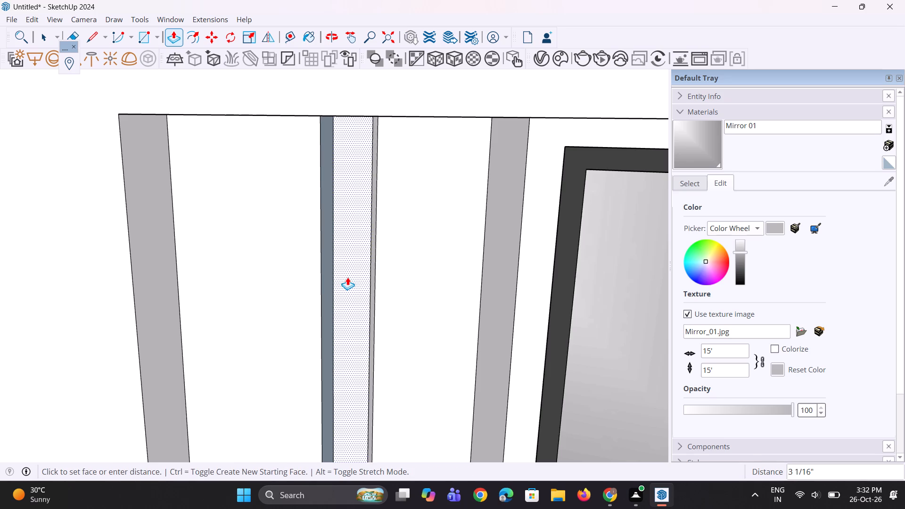
{"action": "left_click", "coordinate": [347, 277]}
{"action": "middle_click_drag", "start_coordinate": [339, 286], "coordinate": [347, 285]}
{"action": "key", "text": "space"}
{"action": "key", "text": "space"}
Copy the top edge of the wide wall panel downward by about 3 13/16" to mark off a thin band.
{"action": "scroll", "coordinate": [281, 319], "scroll_direction": "down", "scroll_amount": 4}
{"action": "middle_click_drag", "start_coordinate": [266, 271], "coordinate": [298, 184]}
{"action": "left_click", "coordinate": [293, 115]}
{"action": "middle_click_drag", "start_coordinate": [321, 139], "coordinate": [298, 139]}
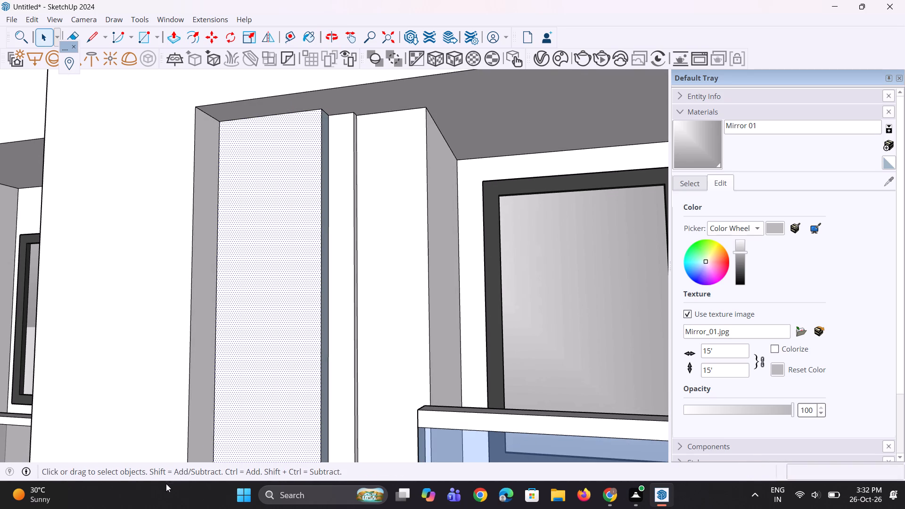
{"action": "scroll", "coordinate": [166, 484], "scroll_direction": "down", "scroll_amount": 2}
{"action": "scroll", "coordinate": [292, 78], "scroll_direction": "up", "scroll_amount": 5}
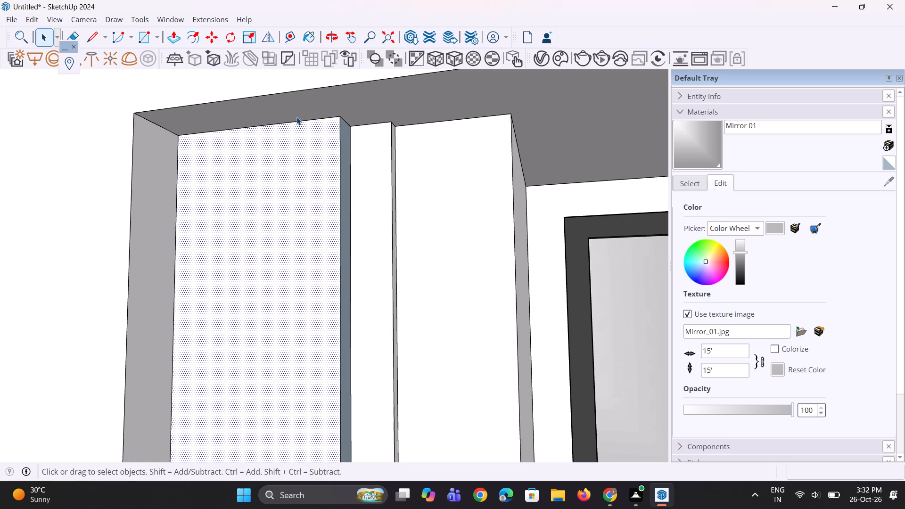
{"action": "left_click", "coordinate": [296, 122]}
{"action": "key", "text": "m"}
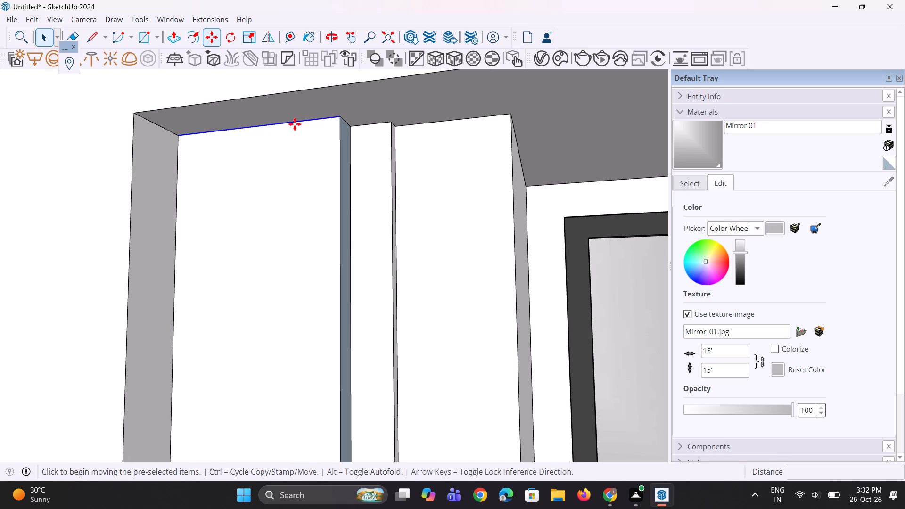
{"action": "scroll", "coordinate": [321, 114], "scroll_direction": "up", "scroll_amount": 2}
{"action": "left_click", "coordinate": [343, 120]}
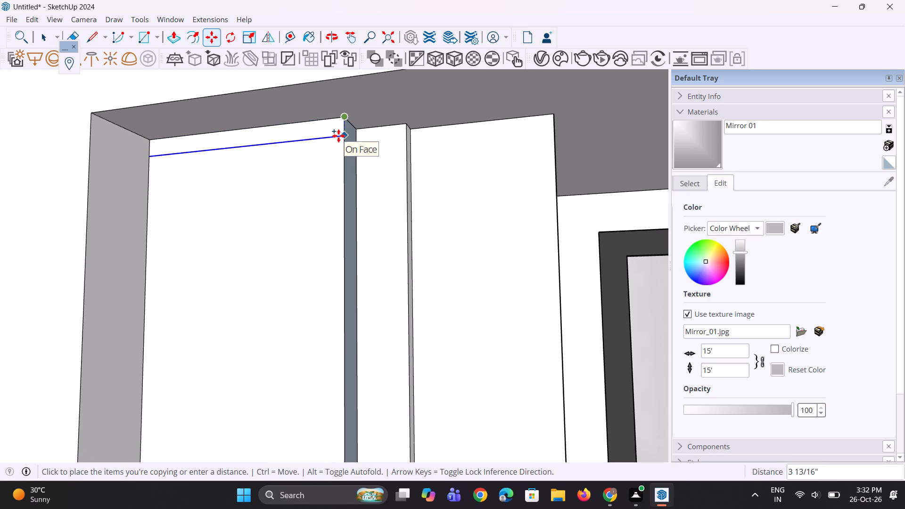
{"action": "left_click", "coordinate": [339, 138]}
{"action": "middle_click_drag", "start_coordinate": [317, 164], "coordinate": [302, 258]}
{"action": "scroll", "coordinate": [323, 221], "scroll_direction": "down", "scroll_amount": 5}
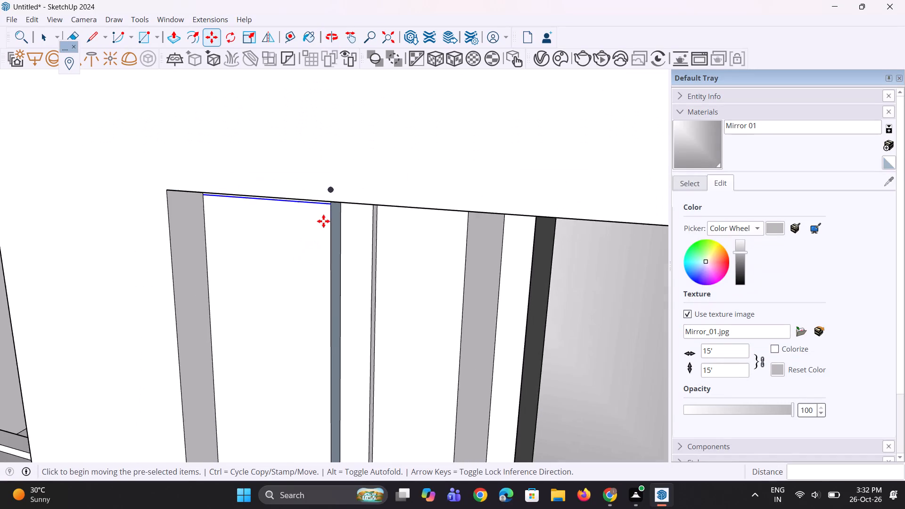
{"action": "middle_click_drag", "start_coordinate": [300, 239], "coordinate": [325, 193]}
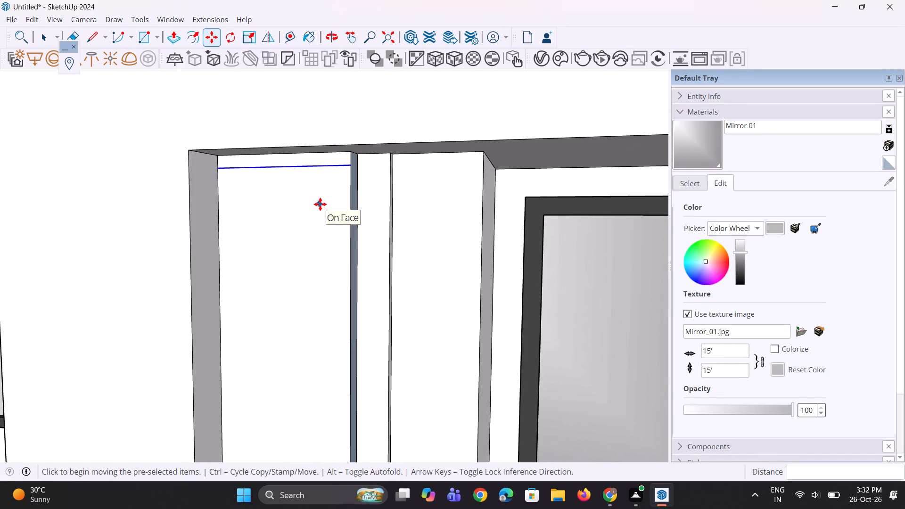
{"action": "key", "text": "space"}
{"action": "key", "text": "space"}
Push/Pull the thin band at the top of the wide wall panel outward about 4 3/8".
{"action": "scroll", "coordinate": [318, 161], "scroll_direction": "up", "scroll_amount": 1}
{"action": "left_click", "coordinate": [316, 165]}
{"action": "left_click", "coordinate": [337, 156]}
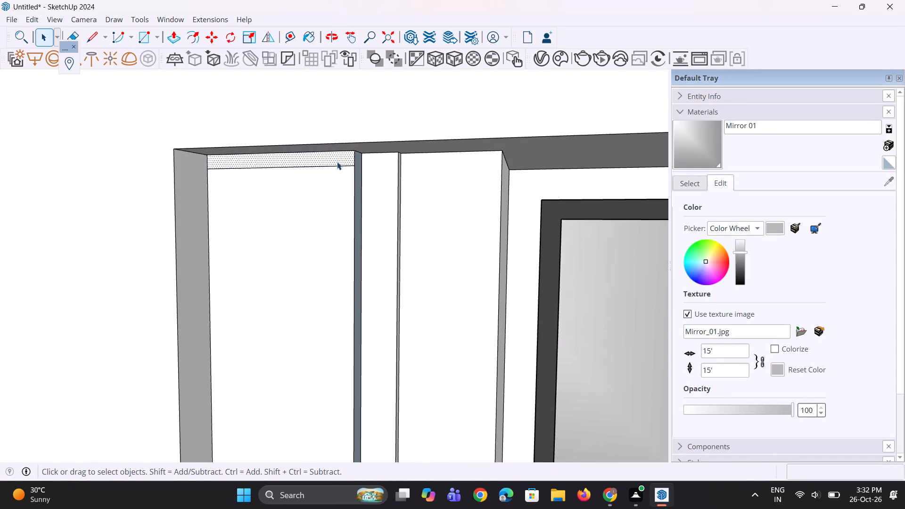
{"action": "middle_click_drag", "start_coordinate": [353, 187], "coordinate": [293, 177]}
{"action": "scroll", "coordinate": [304, 170], "scroll_direction": "up", "scroll_amount": 3}
{"action": "key", "text": "m"}
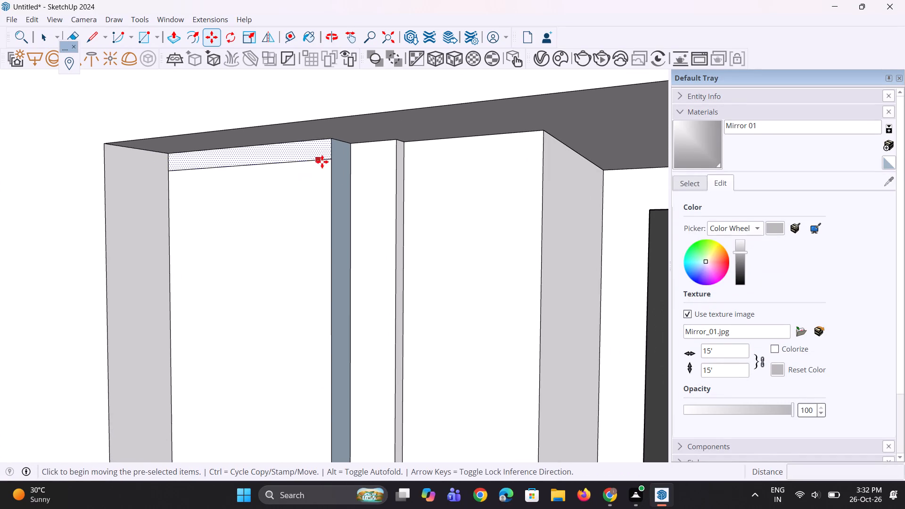
{"action": "scroll", "coordinate": [327, 158], "scroll_direction": "up", "scroll_amount": 1}
{"action": "key", "text": "space"}
{"action": "key", "text": "p"}
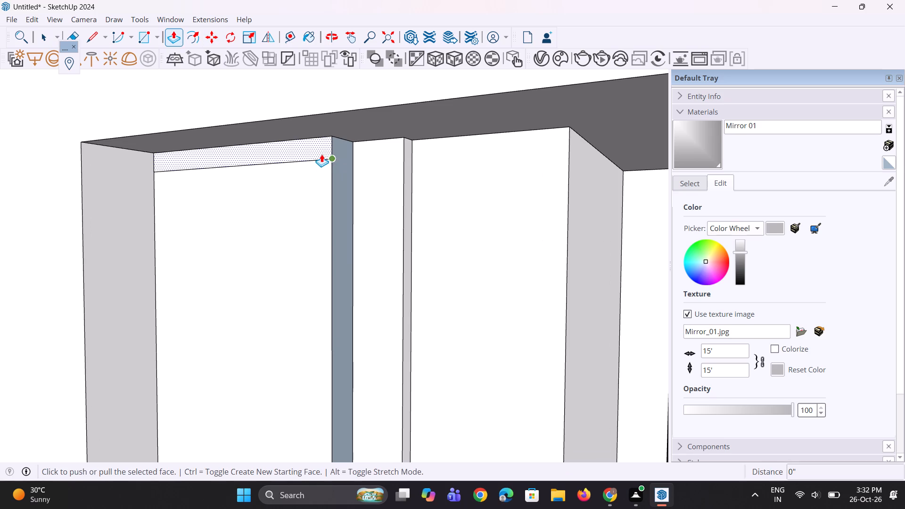
{"action": "left_click", "coordinate": [316, 147]}
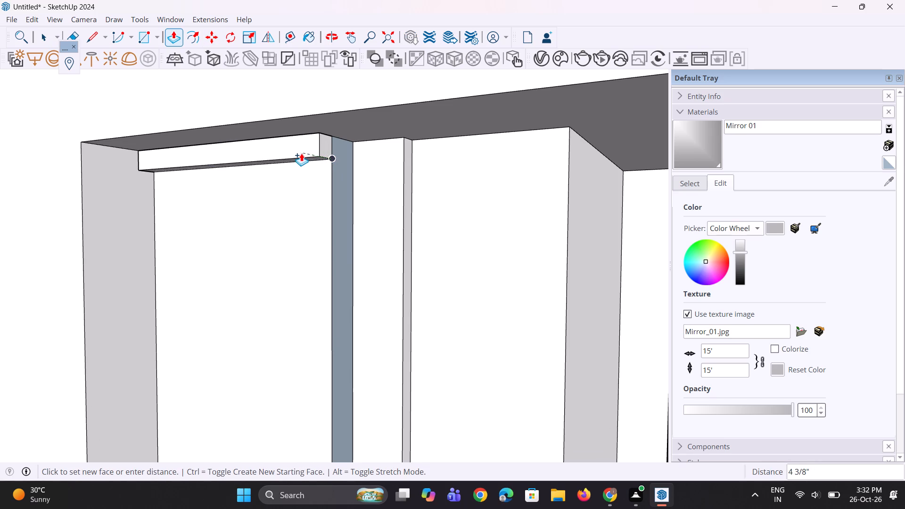
{"action": "left_click", "coordinate": [298, 154]}
Group the front, underside and end faces of the projecting band into a single slat.
{"action": "scroll", "coordinate": [314, 173], "scroll_direction": "up", "scroll_amount": 1}
{"action": "middle_click_drag", "start_coordinate": [315, 170], "coordinate": [331, 119]}
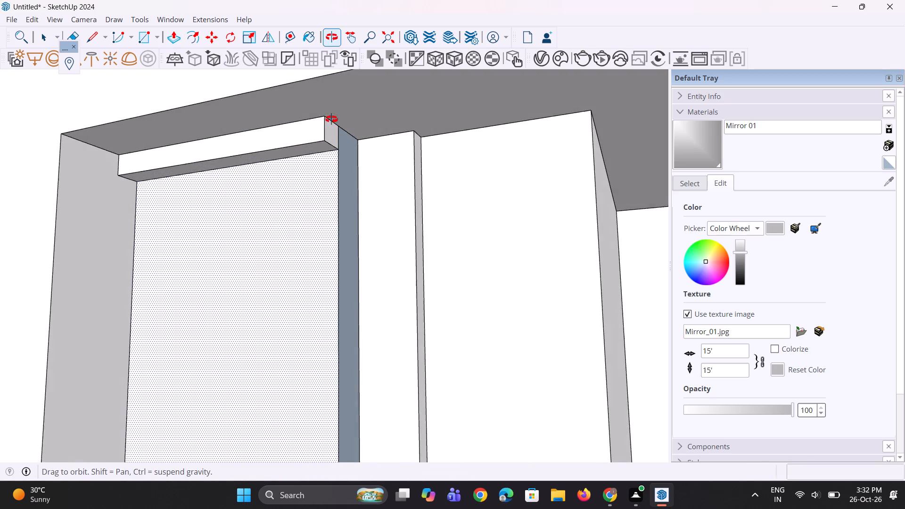
{"action": "middle_click_drag", "start_coordinate": [331, 119], "coordinate": [331, 118]}
{"action": "key", "text": "space"}
{"action": "scroll", "coordinate": [288, 164], "scroll_direction": "up", "scroll_amount": 2}
{"action": "key", "text": "space"}
{"action": "left_click", "coordinate": [297, 151]}
{"action": "scroll", "coordinate": [304, 134], "scroll_direction": "up", "scroll_amount": 3}
{"action": "left_click", "coordinate": [304, 132], "text": "ctrl"}
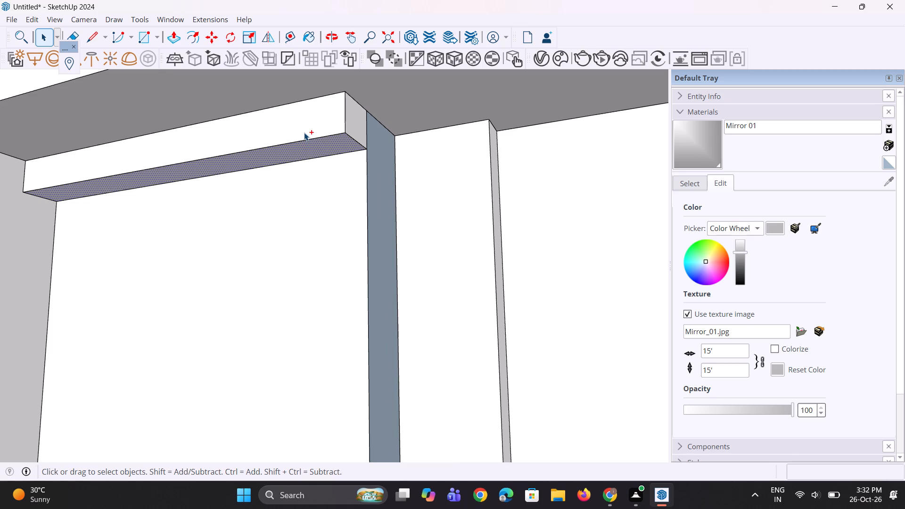
{"action": "left_click", "coordinate": [349, 121], "text": "ctrl"}
{"action": "right_click", "coordinate": [340, 121]}
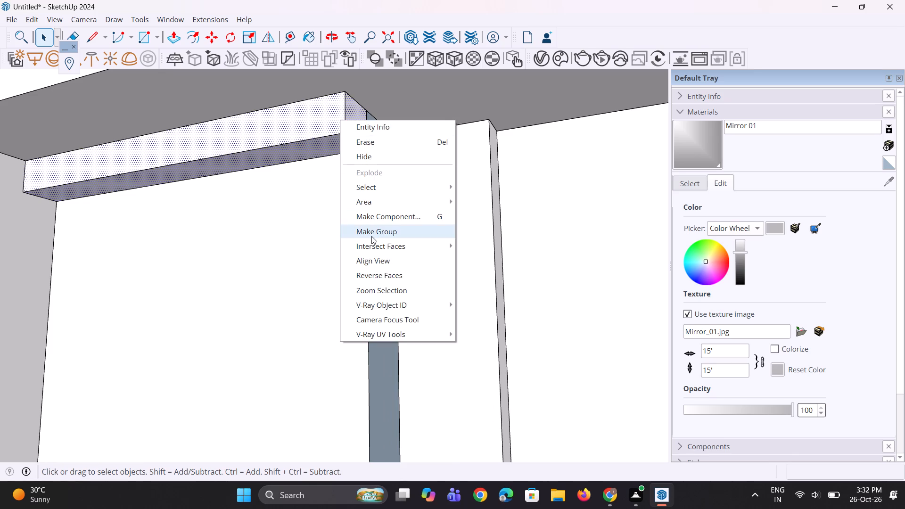
{"action": "left_click", "coordinate": [371, 238]}
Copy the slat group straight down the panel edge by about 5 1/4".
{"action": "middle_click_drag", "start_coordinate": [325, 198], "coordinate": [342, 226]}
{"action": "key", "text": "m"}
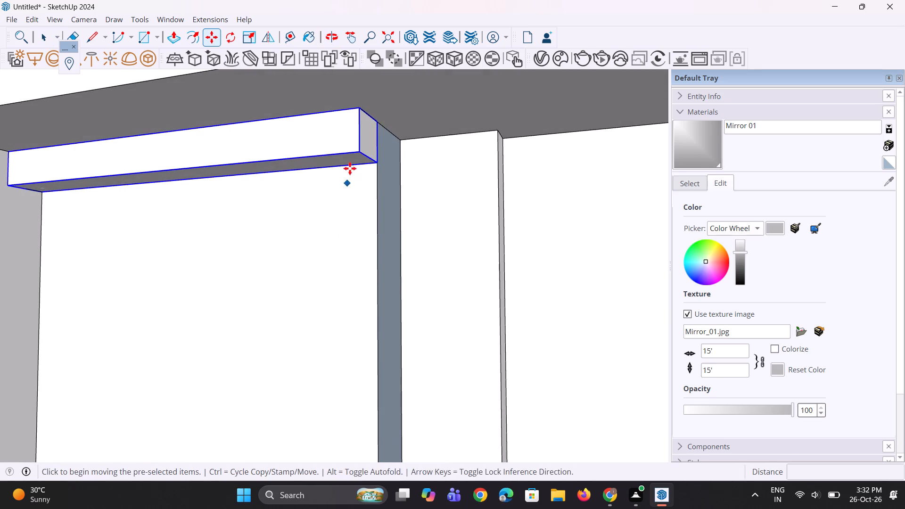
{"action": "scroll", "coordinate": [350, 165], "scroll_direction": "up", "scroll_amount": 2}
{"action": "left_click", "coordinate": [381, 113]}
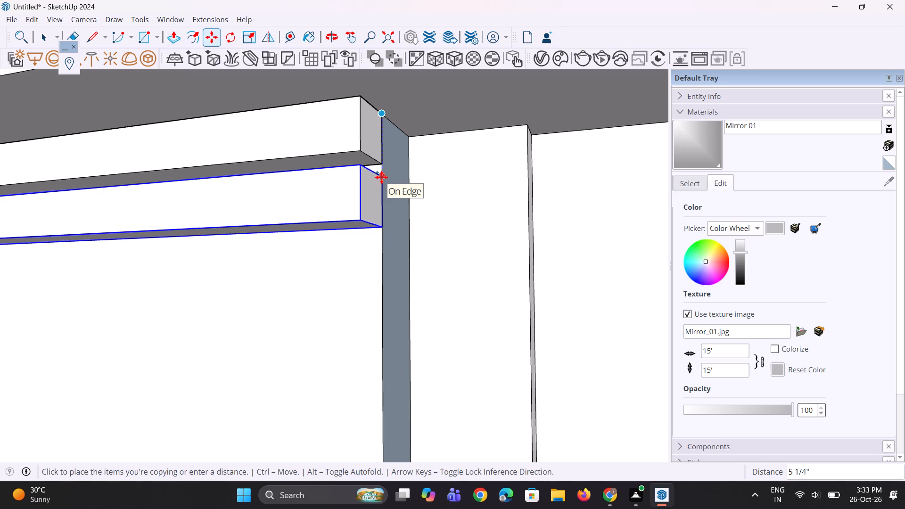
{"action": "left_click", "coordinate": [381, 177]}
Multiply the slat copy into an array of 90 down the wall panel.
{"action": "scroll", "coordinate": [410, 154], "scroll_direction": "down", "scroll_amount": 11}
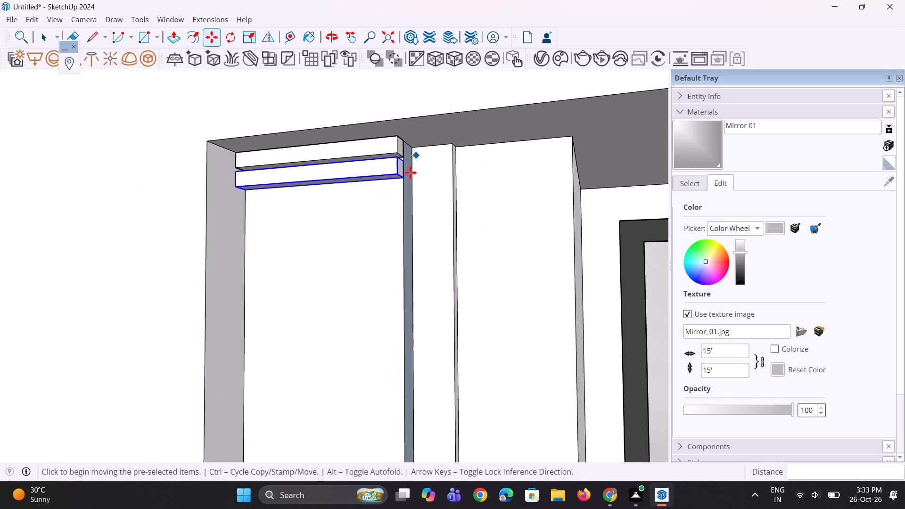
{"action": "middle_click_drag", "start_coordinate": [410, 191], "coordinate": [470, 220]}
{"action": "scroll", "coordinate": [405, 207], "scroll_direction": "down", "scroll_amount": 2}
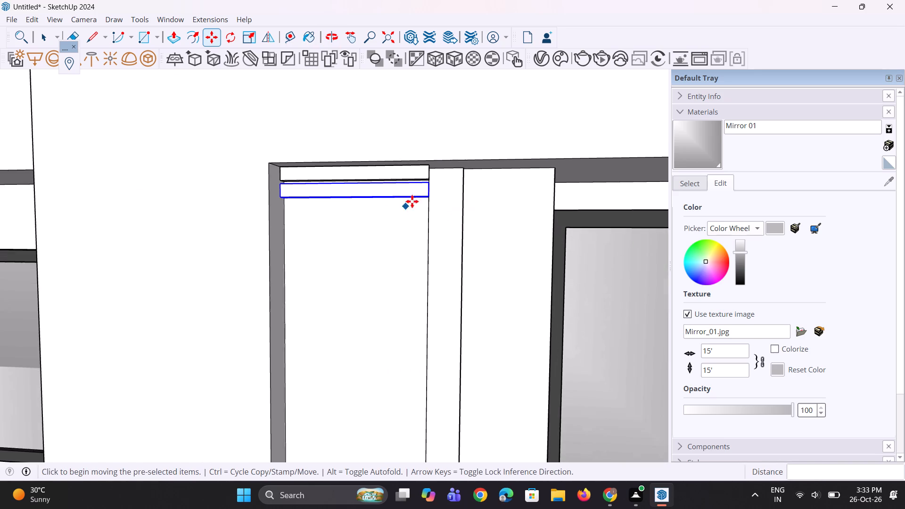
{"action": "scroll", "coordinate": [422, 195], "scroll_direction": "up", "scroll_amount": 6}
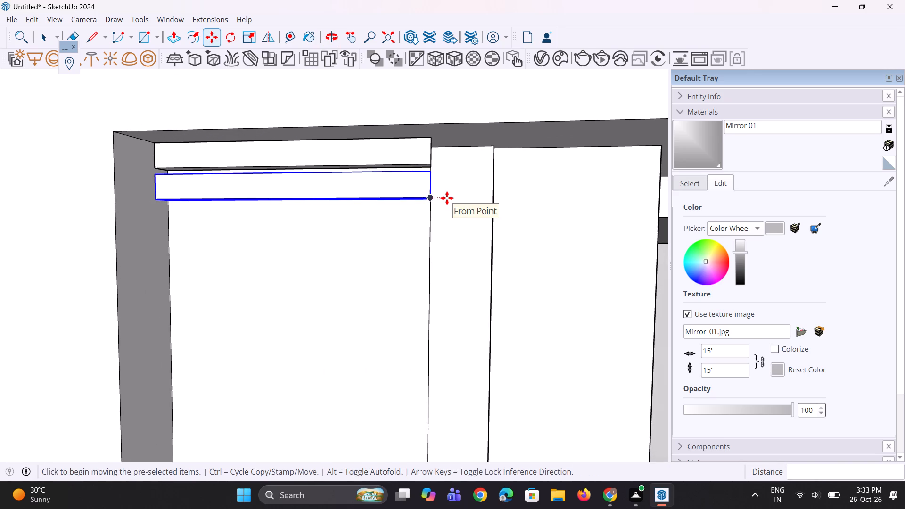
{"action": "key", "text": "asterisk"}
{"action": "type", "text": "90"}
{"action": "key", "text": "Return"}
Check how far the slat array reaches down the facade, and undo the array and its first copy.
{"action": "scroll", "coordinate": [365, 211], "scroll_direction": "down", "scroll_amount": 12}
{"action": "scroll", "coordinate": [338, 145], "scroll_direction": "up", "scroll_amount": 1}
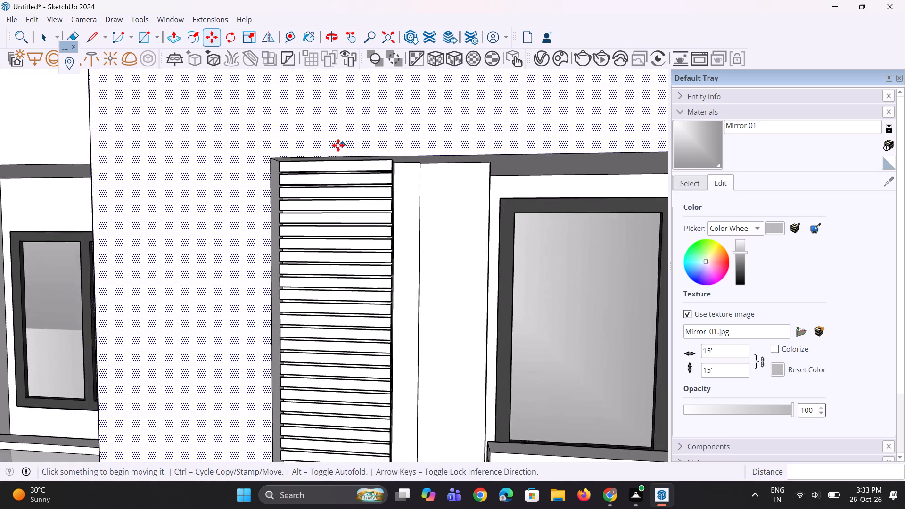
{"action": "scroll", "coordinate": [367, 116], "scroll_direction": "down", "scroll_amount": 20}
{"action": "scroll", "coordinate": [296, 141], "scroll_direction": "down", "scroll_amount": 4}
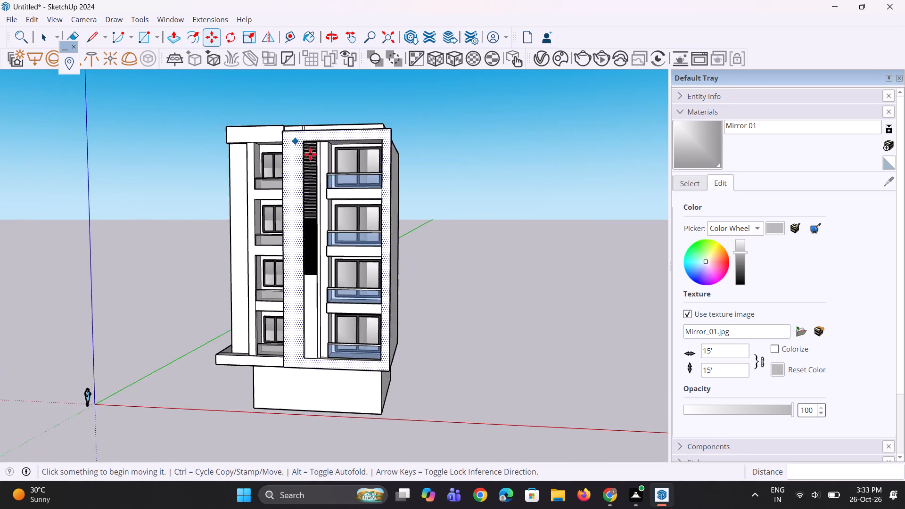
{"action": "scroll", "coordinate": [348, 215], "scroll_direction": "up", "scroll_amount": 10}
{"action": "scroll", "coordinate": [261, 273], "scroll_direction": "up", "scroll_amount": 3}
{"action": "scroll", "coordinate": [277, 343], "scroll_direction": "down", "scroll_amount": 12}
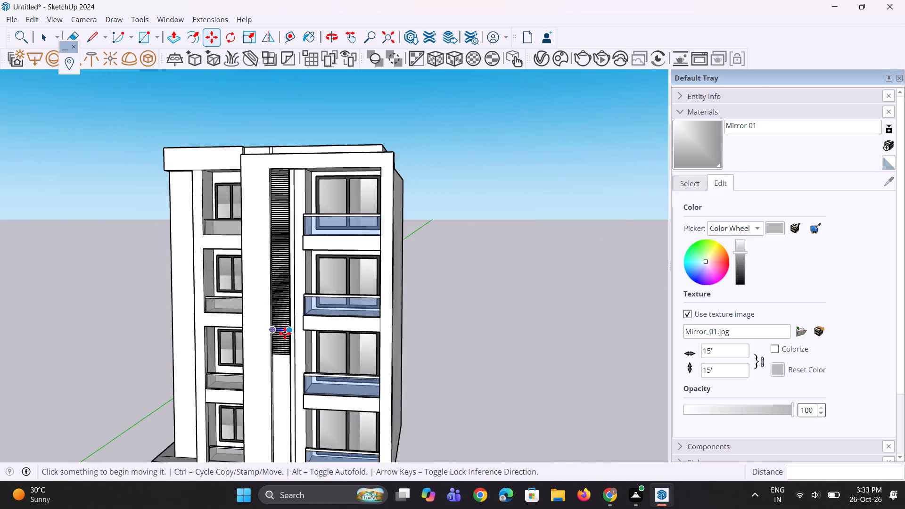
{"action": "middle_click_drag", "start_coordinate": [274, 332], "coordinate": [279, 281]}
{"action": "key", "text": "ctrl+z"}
Copy the top slat group straight down the panel edge by about 6 7/16".
{"action": "scroll", "coordinate": [316, 216], "scroll_direction": "up", "scroll_amount": 8}
{"action": "key", "text": "space"}
{"action": "key", "text": "space"}
{"action": "key", "text": "space"}
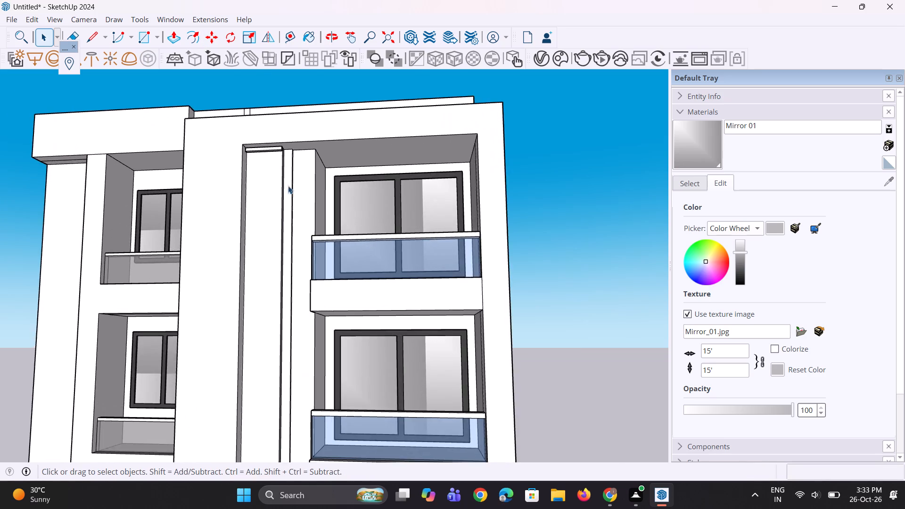
{"action": "scroll", "coordinate": [260, 159], "scroll_direction": "up", "scroll_amount": 10}
{"action": "left_click", "coordinate": [282, 142]}
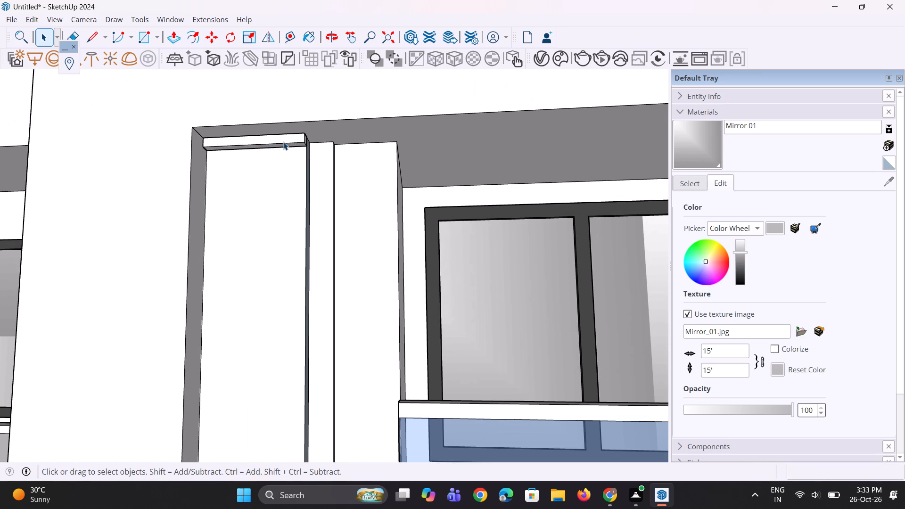
{"action": "scroll", "coordinate": [338, 153], "scroll_direction": "up", "scroll_amount": 1}
{"action": "middle_click_drag", "start_coordinate": [319, 156], "coordinate": [306, 161]}
{"action": "scroll", "coordinate": [303, 155], "scroll_direction": "up", "scroll_amount": 5}
{"action": "key", "text": "m"}
{"action": "scroll", "coordinate": [296, 138], "scroll_direction": "up", "scroll_amount": 3}
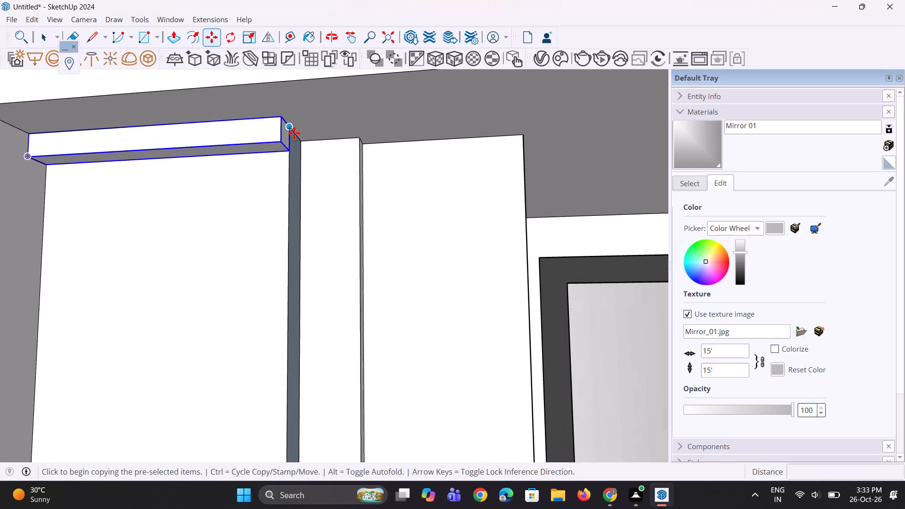
{"action": "scroll", "coordinate": [294, 133], "scroll_direction": "up", "scroll_amount": 4}
{"action": "left_click", "coordinate": [291, 127]}
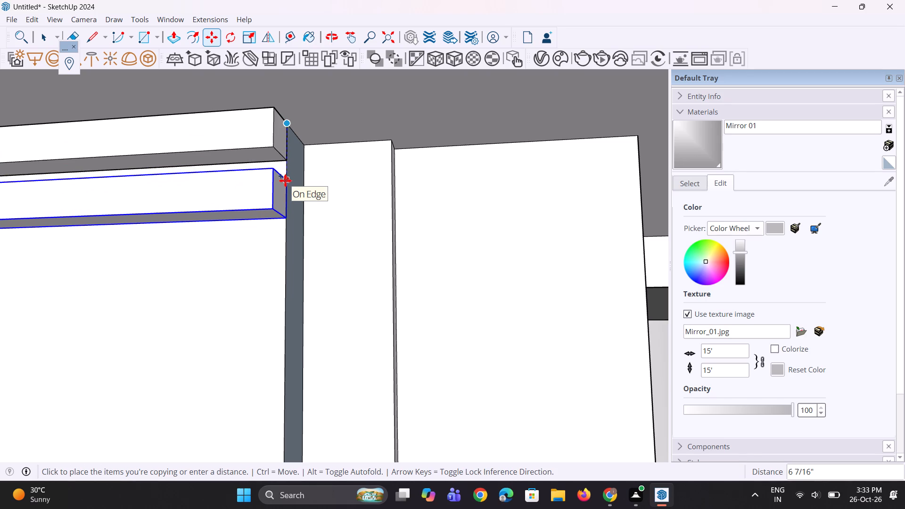
{"action": "left_click", "coordinate": [285, 181]}
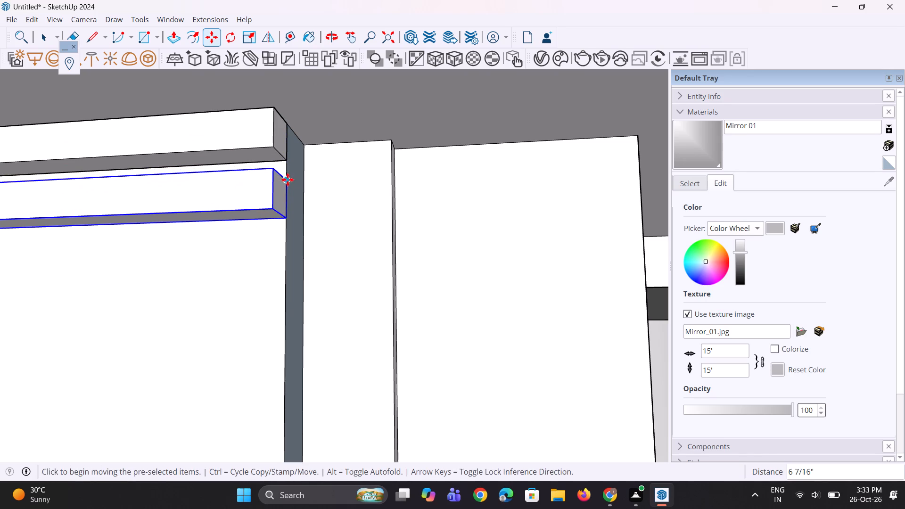
Multiply the slat copy into an array of 180 down the wall panel.
{"action": "key", "text": "asterisk"}
{"action": "type", "text": "180"}
{"action": "key", "text": "Return"}
Delete the surplus slats running down in front of the base wall below the overhang.
{"action": "scroll", "coordinate": [339, 140], "scroll_direction": "down", "scroll_amount": 5}
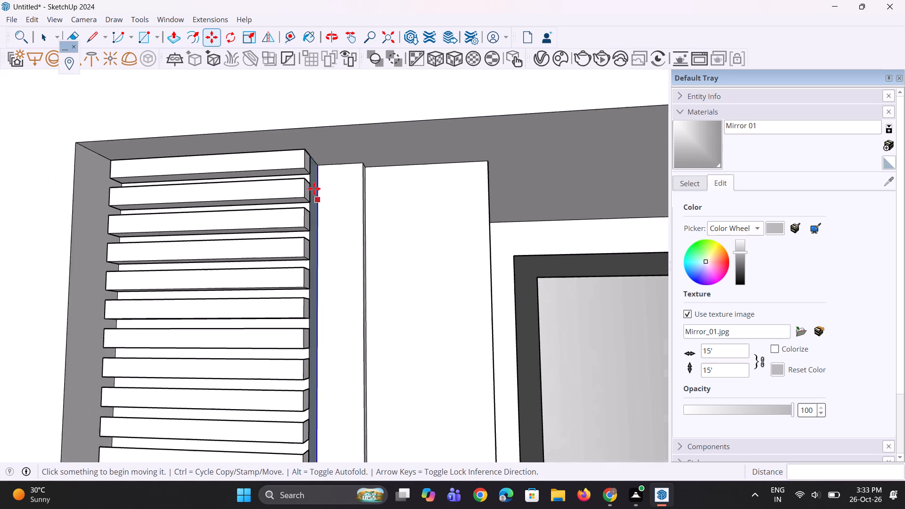
{"action": "scroll", "coordinate": [314, 189], "scroll_direction": "down", "scroll_amount": 20}
{"action": "scroll", "coordinate": [314, 189], "scroll_direction": "down", "scroll_amount": 17}
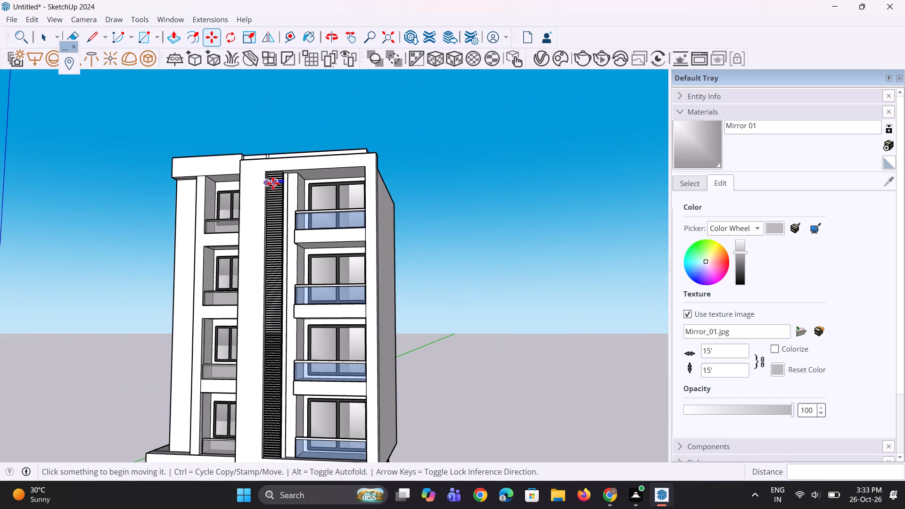
{"action": "scroll", "coordinate": [273, 183], "scroll_direction": "down", "scroll_amount": 8}
{"action": "middle_click_drag", "start_coordinate": [254, 252], "coordinate": [294, 252]}
{"action": "scroll", "coordinate": [255, 252], "scroll_direction": "up", "scroll_amount": 1}
{"action": "scroll", "coordinate": [264, 334], "scroll_direction": "up", "scroll_amount": 9}
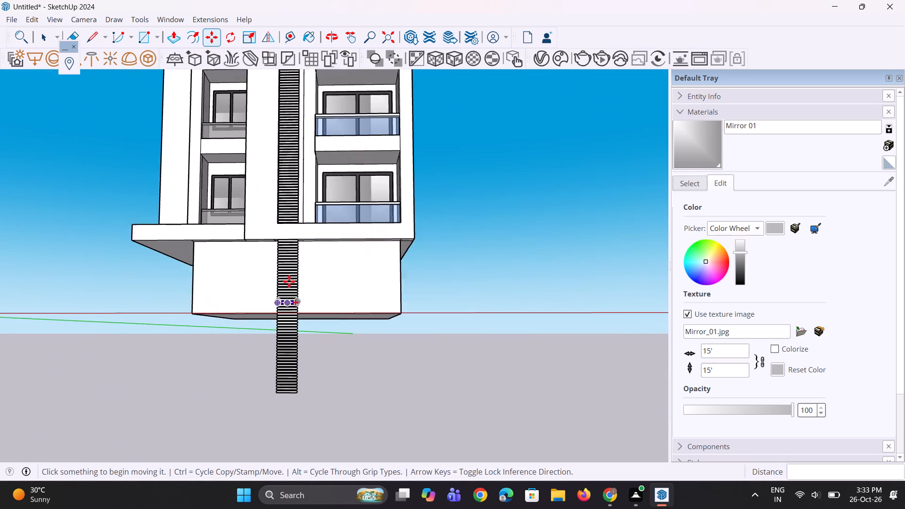
{"action": "scroll", "coordinate": [289, 281], "scroll_direction": "up", "scroll_amount": 7}
{"action": "middle_click_drag", "start_coordinate": [274, 296], "coordinate": [289, 296]}
{"action": "scroll", "coordinate": [291, 263], "scroll_direction": "up", "scroll_amount": 3}
{"action": "key", "text": "space"}
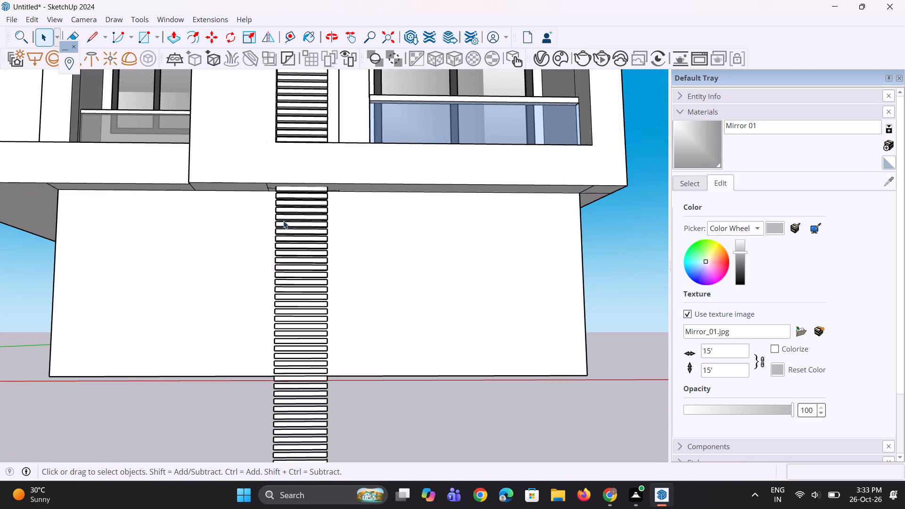
{"action": "left_click_drag", "start_coordinate": [265, 197], "coordinate": [348, 451]}
{"action": "scroll", "coordinate": [315, 351], "scroll_direction": "down", "scroll_amount": 3}
{"action": "key", "text": "Delete"}
Delete the remaining surplus slats hanging below the building's base.
{"action": "scroll", "coordinate": [283, 270], "scroll_direction": "down", "scroll_amount": 4}
{"action": "scroll", "coordinate": [301, 328], "scroll_direction": "up", "scroll_amount": 2}
{"action": "left_click_drag", "start_coordinate": [261, 368], "coordinate": [353, 452]}
{"action": "scroll", "coordinate": [305, 345], "scroll_direction": "down", "scroll_amount": 2}
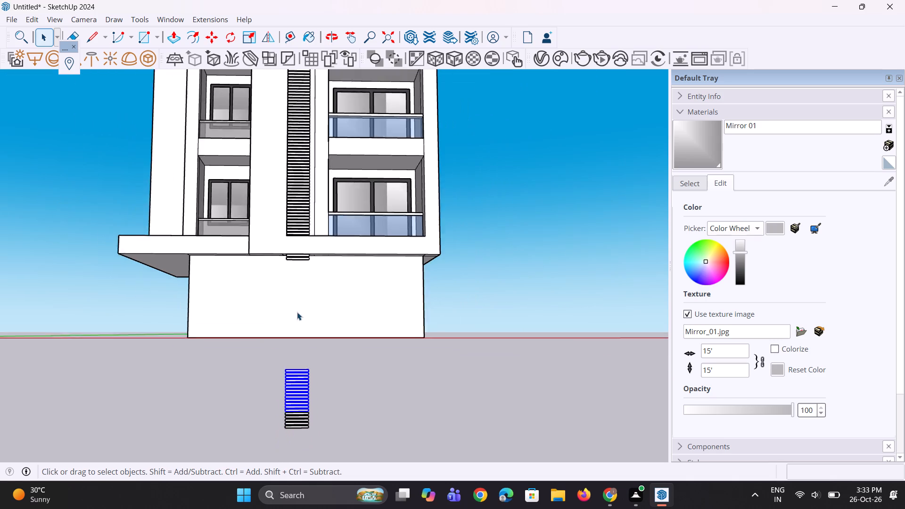
{"action": "scroll", "coordinate": [297, 312], "scroll_direction": "down", "scroll_amount": 4}
{"action": "key", "text": "Delete"}
{"action": "scroll", "coordinate": [325, 371], "scroll_direction": "up", "scroll_amount": 3}
{"action": "left_click_drag", "start_coordinate": [255, 389], "coordinate": [355, 440]}
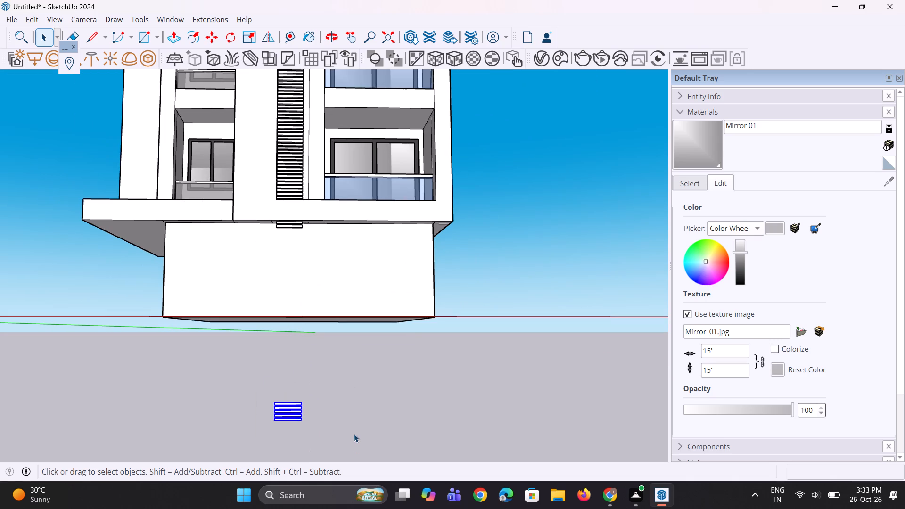
{"action": "key", "text": "Delete"}
Delete the last two stray slats directly beneath the overhang's underside.
{"action": "scroll", "coordinate": [245, 312], "scroll_direction": "up", "scroll_amount": 3}
{"action": "middle_click_drag", "start_coordinate": [244, 279], "coordinate": [238, 265]}
{"action": "scroll", "coordinate": [293, 191], "scroll_direction": "up", "scroll_amount": 3}
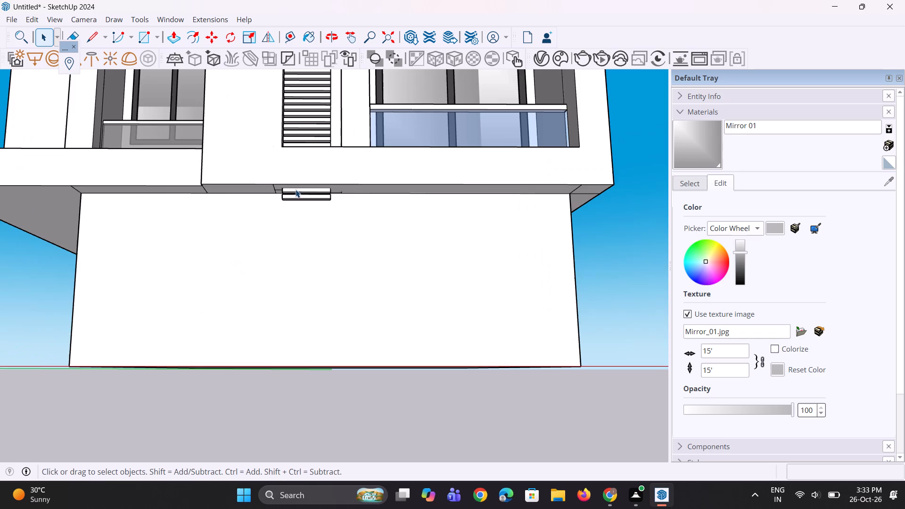
{"action": "scroll", "coordinate": [296, 189], "scroll_direction": "up", "scroll_amount": 4}
{"action": "left_click", "coordinate": [294, 192]}
{"action": "scroll", "coordinate": [294, 192], "scroll_direction": "up", "scroll_amount": 1}
{"action": "key", "text": "Delete"}
{"action": "left_click", "coordinate": [301, 203]}
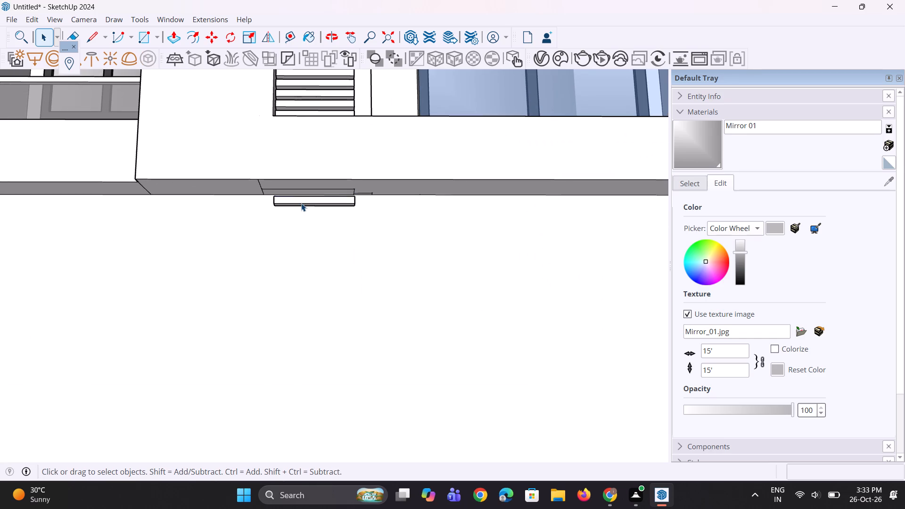
{"action": "key", "text": "Delete"}
Examine the slatted panel from several angles, especially where its lower end meets the bottom ledge.
{"action": "middle_click_drag", "start_coordinate": [309, 197], "coordinate": [289, 344]}
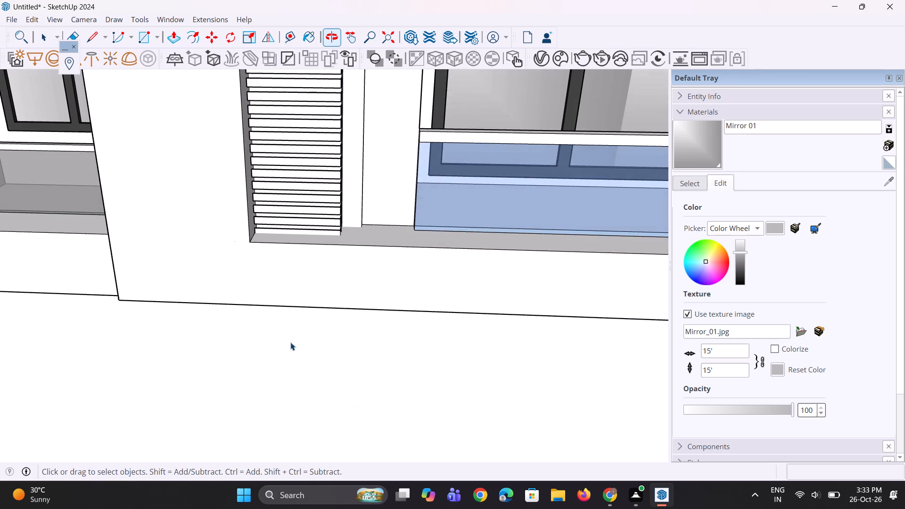
{"action": "scroll", "coordinate": [291, 342], "scroll_direction": "down", "scroll_amount": 4}
{"action": "middle_click_drag", "start_coordinate": [293, 295], "coordinate": [8, 277]}
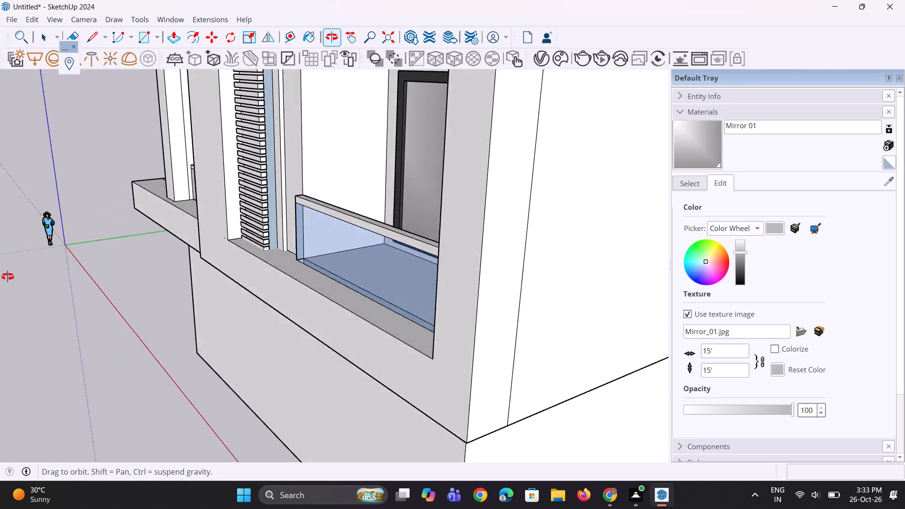
{"action": "middle_click_drag", "start_coordinate": [8, 277], "coordinate": [304, 258]}
{"action": "scroll", "coordinate": [321, 292], "scroll_direction": "down", "scroll_amount": 5}
{"action": "middle_click_drag", "start_coordinate": [344, 240], "coordinate": [258, 231]}
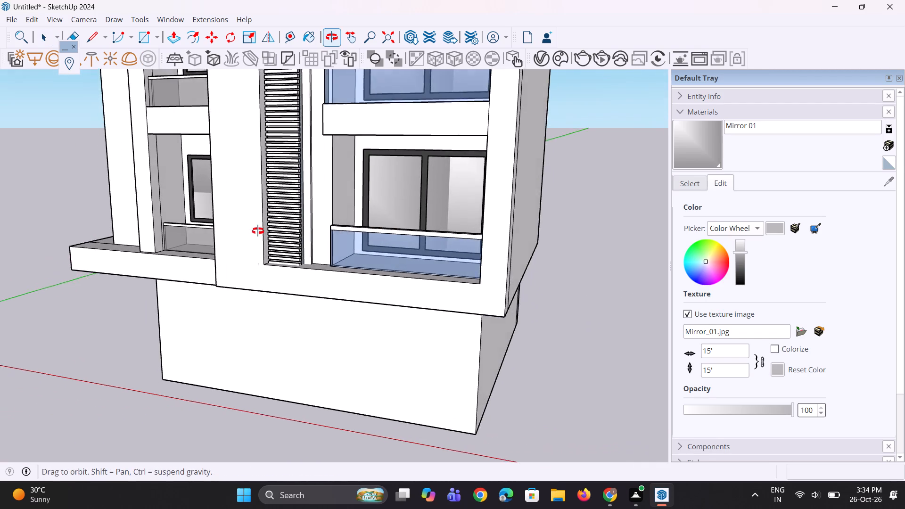
{"action": "middle_click_drag", "start_coordinate": [258, 231], "coordinate": [259, 235]}
{"action": "scroll", "coordinate": [280, 318], "scroll_direction": "down", "scroll_amount": 10}
{"action": "scroll", "coordinate": [287, 164], "scroll_direction": "up", "scroll_amount": 6}
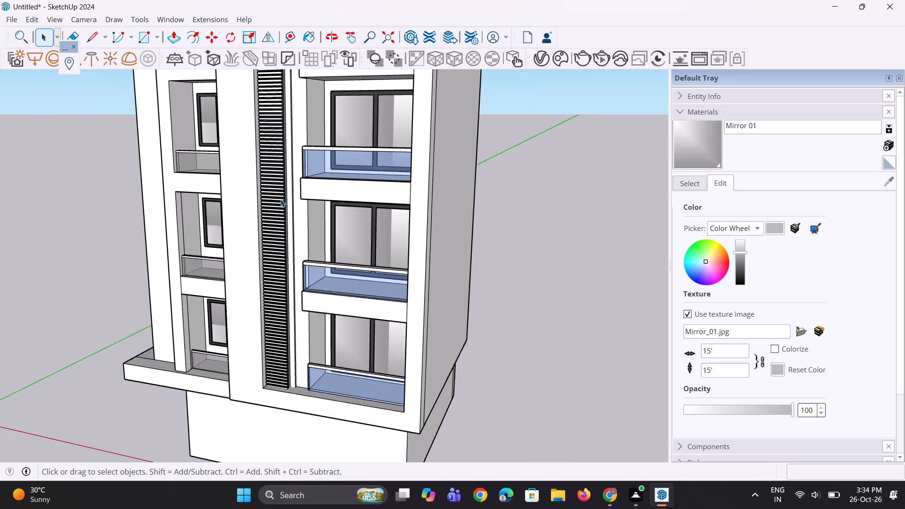
{"action": "scroll", "coordinate": [277, 214], "scroll_direction": "up", "scroll_amount": 4}
{"action": "scroll", "coordinate": [291, 184], "scroll_direction": "down", "scroll_amount": 4}
{"action": "scroll", "coordinate": [270, 403], "scroll_direction": "up", "scroll_amount": 5}
{"action": "scroll", "coordinate": [295, 369], "scroll_direction": "up", "scroll_amount": 2}
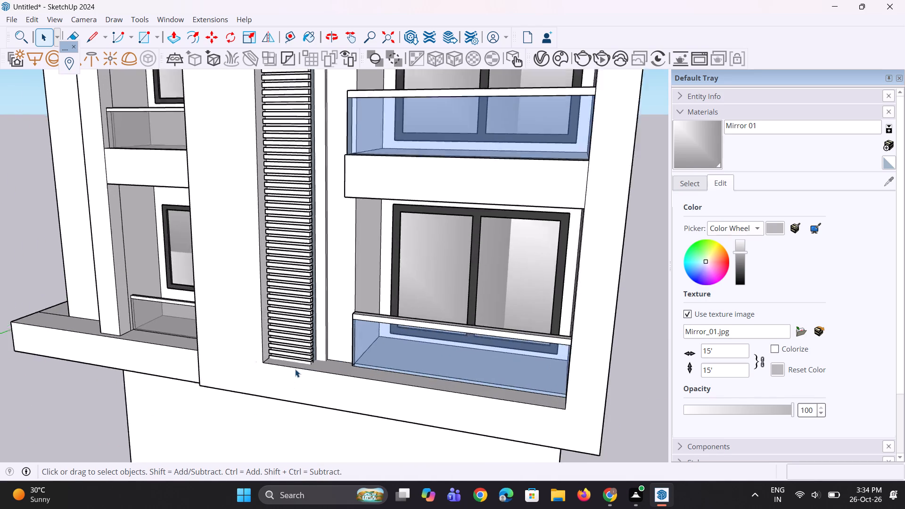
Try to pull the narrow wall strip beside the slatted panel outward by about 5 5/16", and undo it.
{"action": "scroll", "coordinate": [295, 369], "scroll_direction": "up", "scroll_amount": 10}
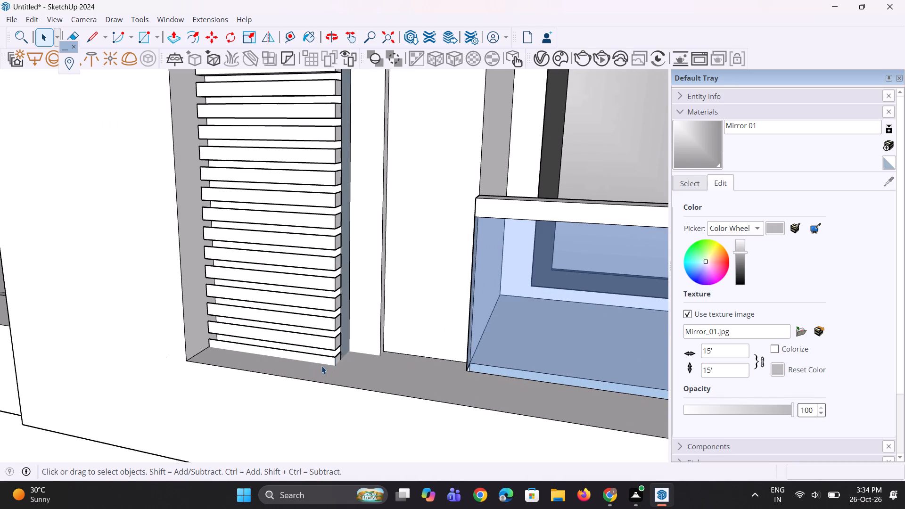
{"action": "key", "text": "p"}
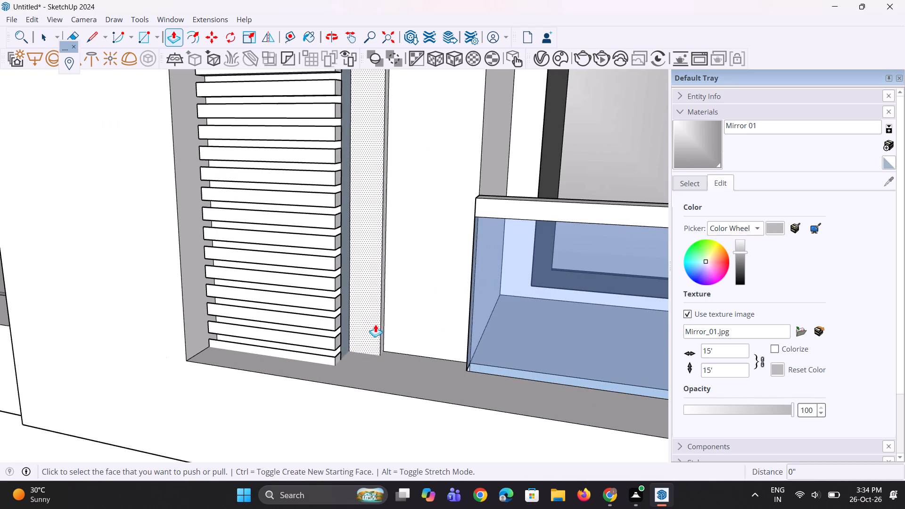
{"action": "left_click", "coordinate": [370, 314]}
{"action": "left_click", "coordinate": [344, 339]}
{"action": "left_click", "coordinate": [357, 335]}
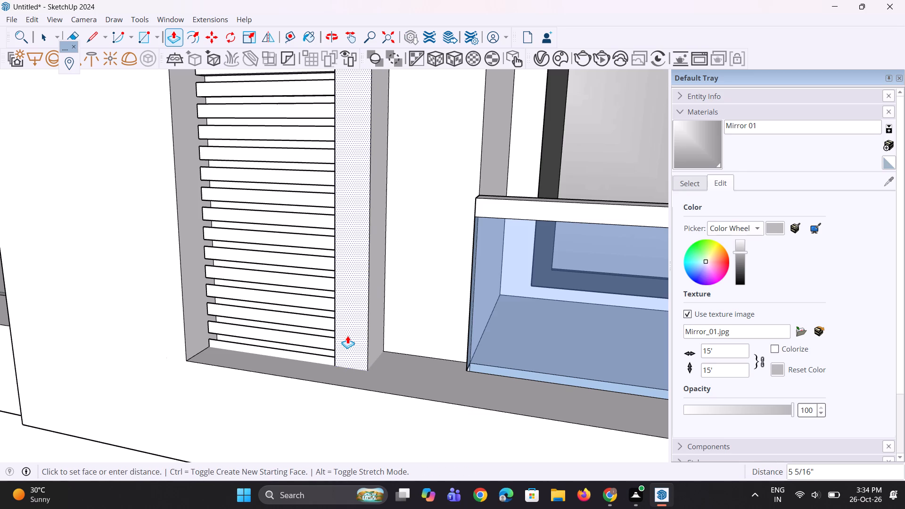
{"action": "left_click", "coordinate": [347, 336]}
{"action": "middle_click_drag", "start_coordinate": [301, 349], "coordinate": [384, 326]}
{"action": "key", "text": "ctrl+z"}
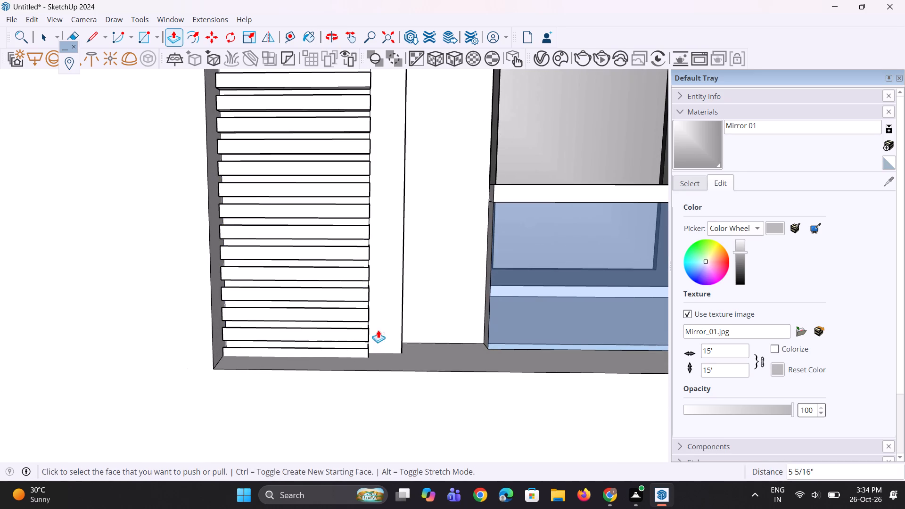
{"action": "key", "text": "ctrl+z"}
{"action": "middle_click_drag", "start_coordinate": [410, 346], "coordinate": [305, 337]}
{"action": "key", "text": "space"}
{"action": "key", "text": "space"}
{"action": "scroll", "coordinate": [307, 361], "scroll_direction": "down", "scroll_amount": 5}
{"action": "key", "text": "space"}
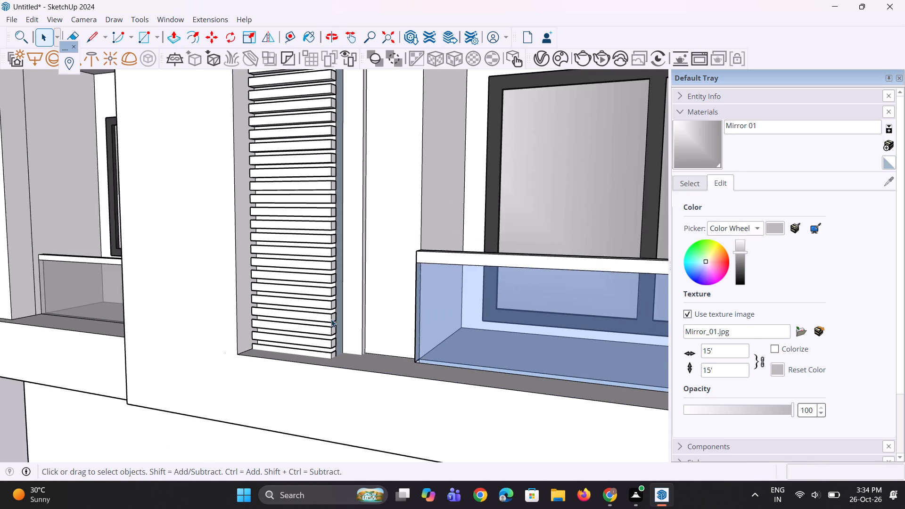
Examine the whole building from several angles, including the facade, balconies and the front edge of the roof.
{"action": "middle_click_drag", "start_coordinate": [331, 319], "coordinate": [340, 305]}
{"action": "scroll", "coordinate": [258, 368], "scroll_direction": "down", "scroll_amount": 10}
{"action": "scroll", "coordinate": [262, 339], "scroll_direction": "down", "scroll_amount": 13}
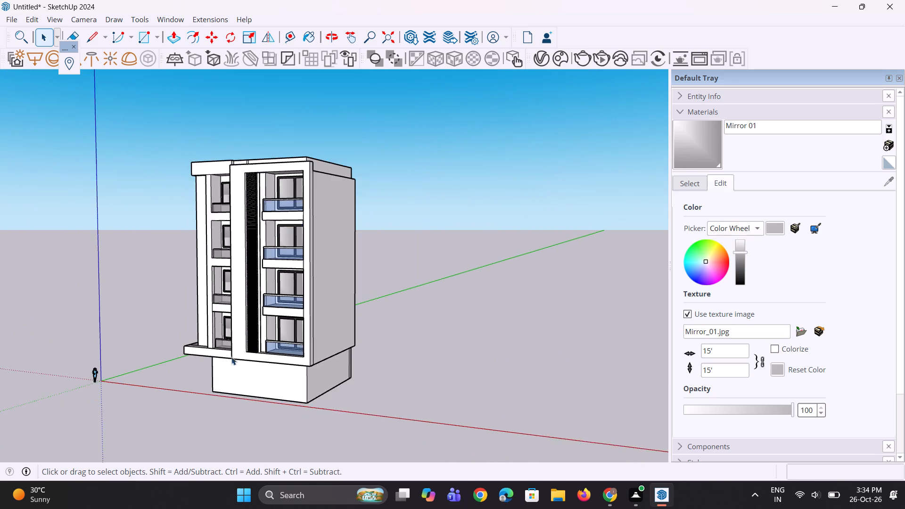
{"action": "scroll", "coordinate": [159, 299], "scroll_direction": "up", "scroll_amount": 1}
{"action": "middle_click_drag", "start_coordinate": [159, 299], "coordinate": [190, 305]}
{"action": "scroll", "coordinate": [187, 330], "scroll_direction": "down", "scroll_amount": 5}
{"action": "middle_click_drag", "start_coordinate": [202, 226], "coordinate": [376, 237]}
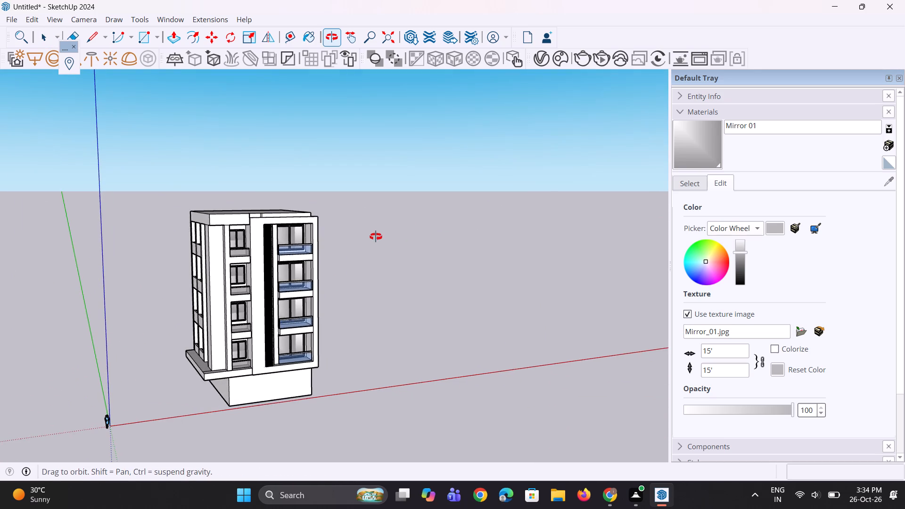
{"action": "middle_click_drag", "start_coordinate": [376, 237], "coordinate": [373, 237]}
{"action": "scroll", "coordinate": [267, 214], "scroll_direction": "up", "scroll_amount": 6}
{"action": "scroll", "coordinate": [239, 280], "scroll_direction": "up", "scroll_amount": 5}
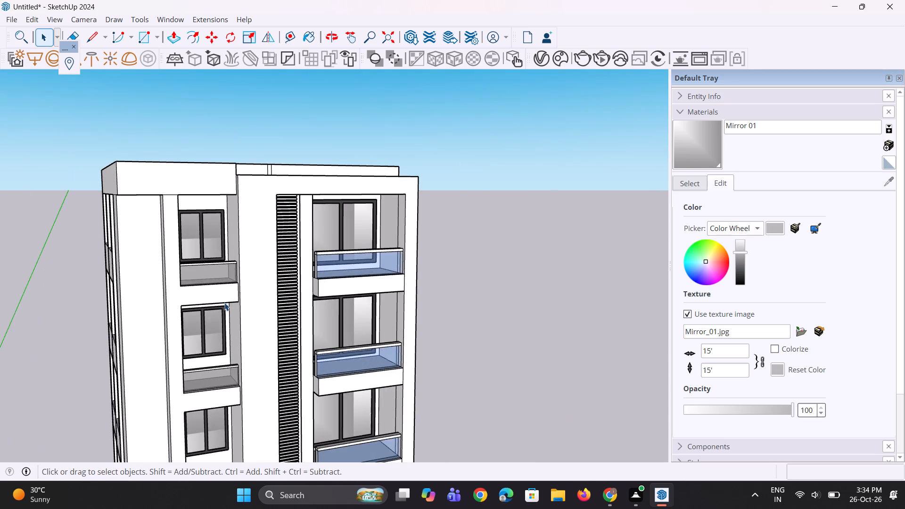
{"action": "scroll", "coordinate": [224, 303], "scroll_direction": "up", "scroll_amount": 2}
{"action": "middle_click_drag", "start_coordinate": [239, 263], "coordinate": [243, 306]}
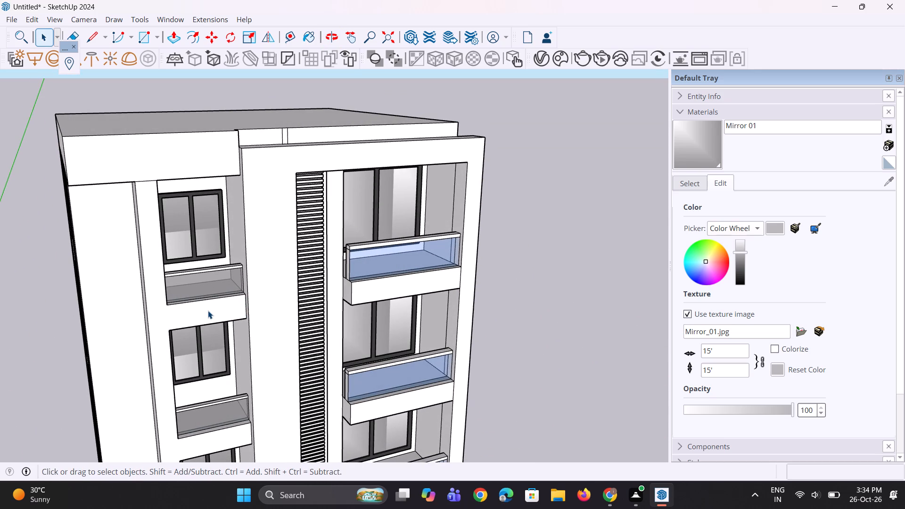
{"action": "scroll", "coordinate": [197, 306], "scroll_direction": "down", "scroll_amount": 3}
{"action": "middle_click_drag", "start_coordinate": [193, 300], "coordinate": [203, 332]}
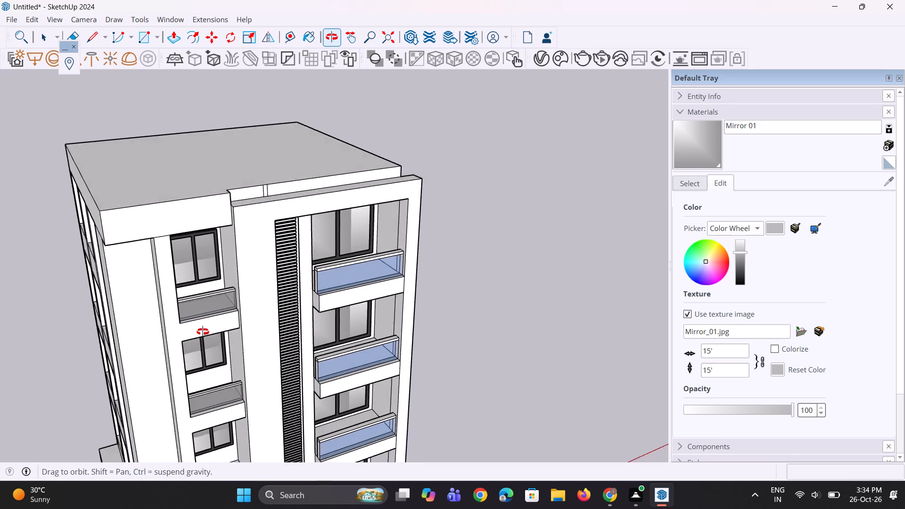
{"action": "middle_click_drag", "start_coordinate": [203, 332], "coordinate": [165, 328]}
Erase the two short vertical lines on the recessed roof fascia above the slatted panel.
{"action": "scroll", "coordinate": [208, 194], "scroll_direction": "up", "scroll_amount": 6}
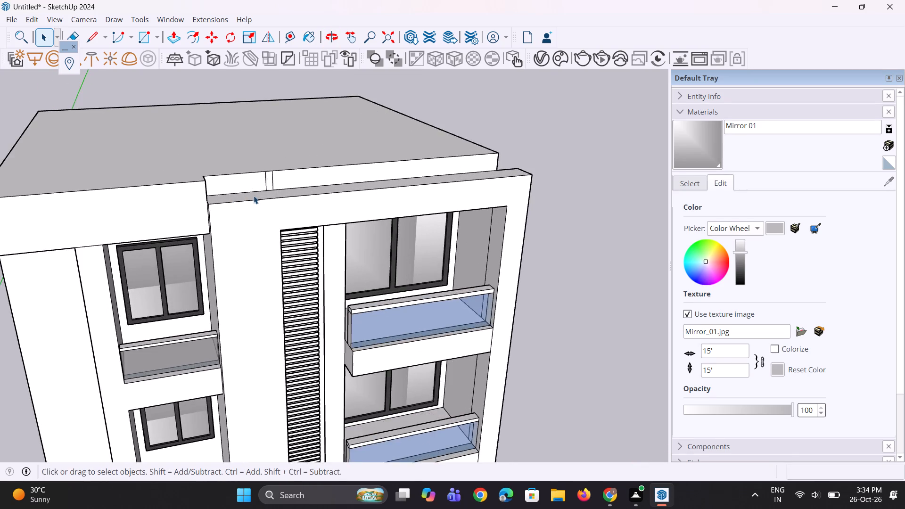
{"action": "scroll", "coordinate": [254, 196], "scroll_direction": "up", "scroll_amount": 1}
{"action": "key", "text": "e"}
{"action": "left_click_drag", "start_coordinate": [266, 179], "coordinate": [281, 178]}
{"action": "middle_click_drag", "start_coordinate": [216, 188], "coordinate": [224, 233]}
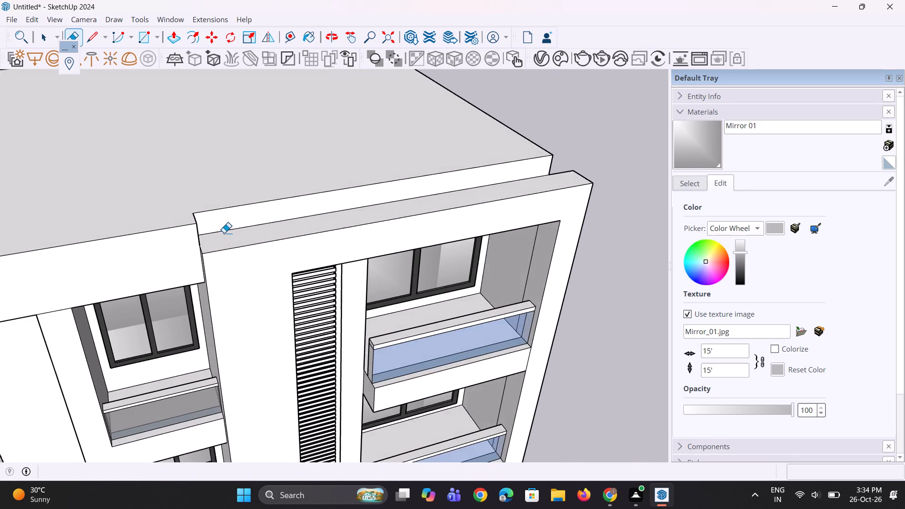
Push/Pull the small end face where the roof fascia steps back about 29' 8" along the facade to the building's far corner.
{"action": "scroll", "coordinate": [221, 229], "scroll_direction": "up", "scroll_amount": 2}
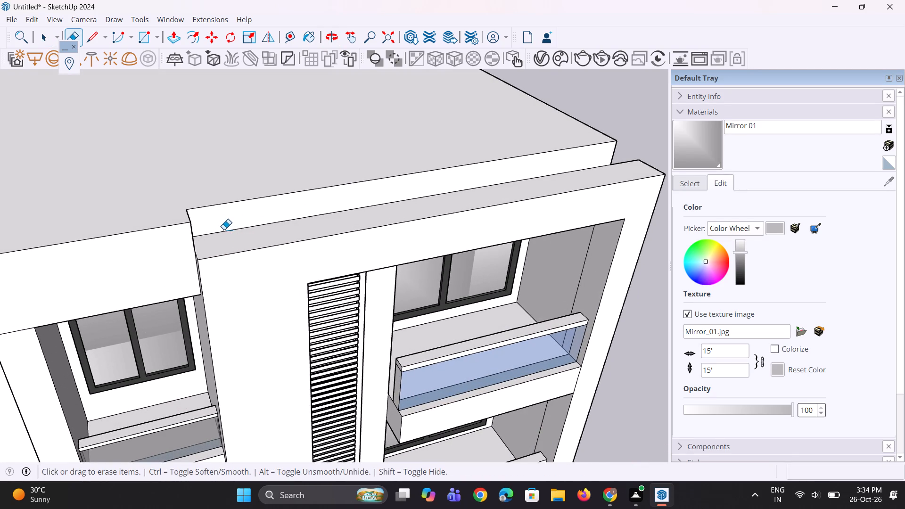
{"action": "middle_click_drag", "start_coordinate": [218, 266], "coordinate": [284, 215]}
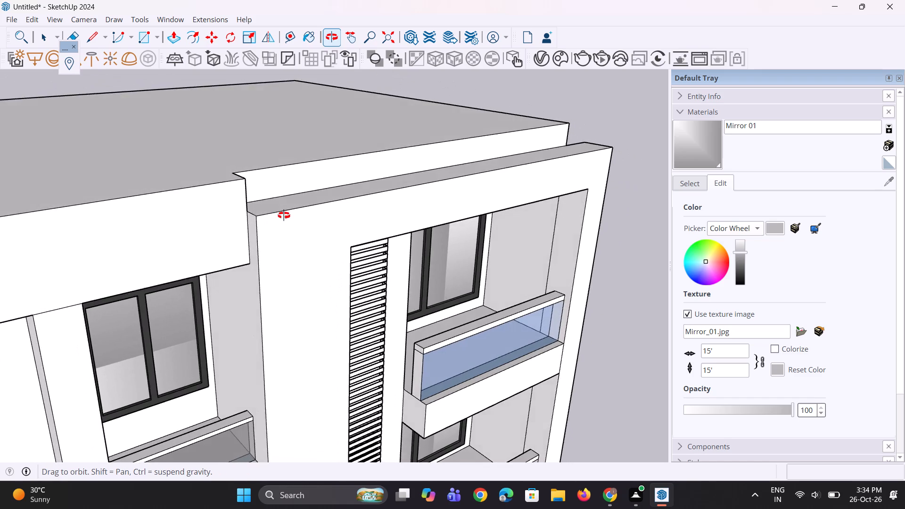
{"action": "middle_click_drag", "start_coordinate": [284, 215], "coordinate": [230, 246]}
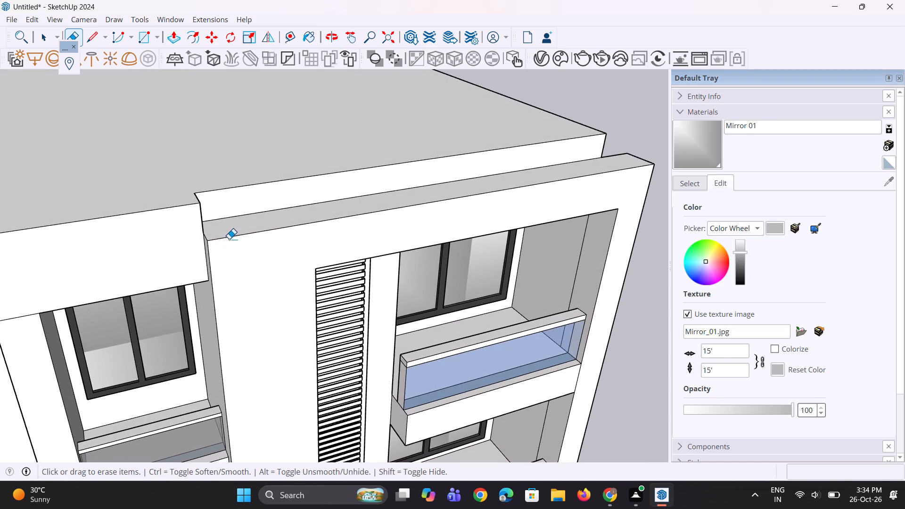
{"action": "middle_click_drag", "start_coordinate": [218, 250], "coordinate": [245, 227]}
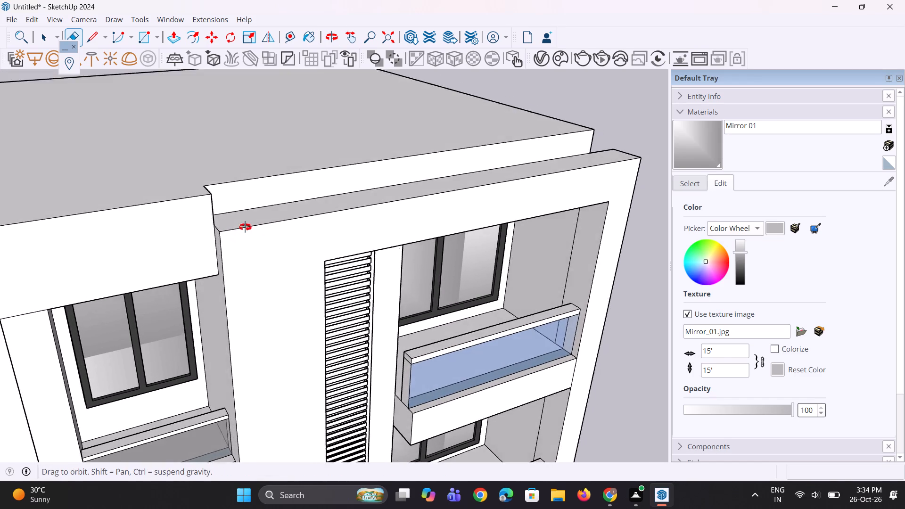
{"action": "middle_click_drag", "start_coordinate": [245, 227], "coordinate": [261, 219]}
{"action": "scroll", "coordinate": [227, 220], "scroll_direction": "up", "scroll_amount": 2}
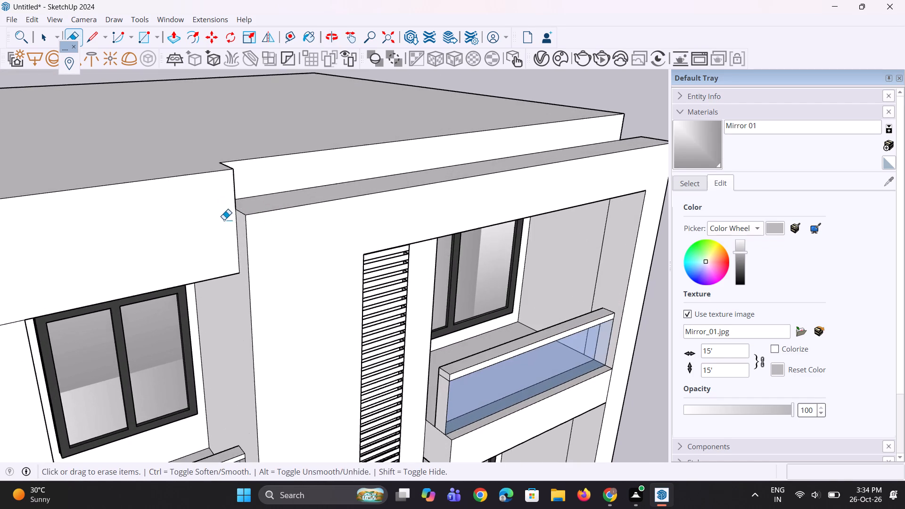
{"action": "middle_click_drag", "start_coordinate": [276, 218], "coordinate": [63, 232]}
{"action": "scroll", "coordinate": [107, 202], "scroll_direction": "up", "scroll_amount": 2}
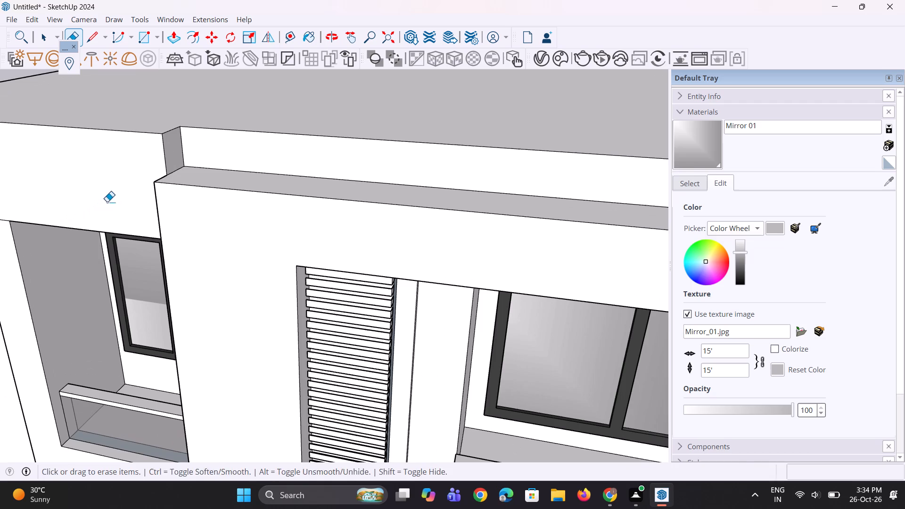
{"action": "key", "text": "p"}
{"action": "left_click", "coordinate": [168, 145]}
{"action": "scroll", "coordinate": [250, 149], "scroll_direction": "down", "scroll_amount": 4}
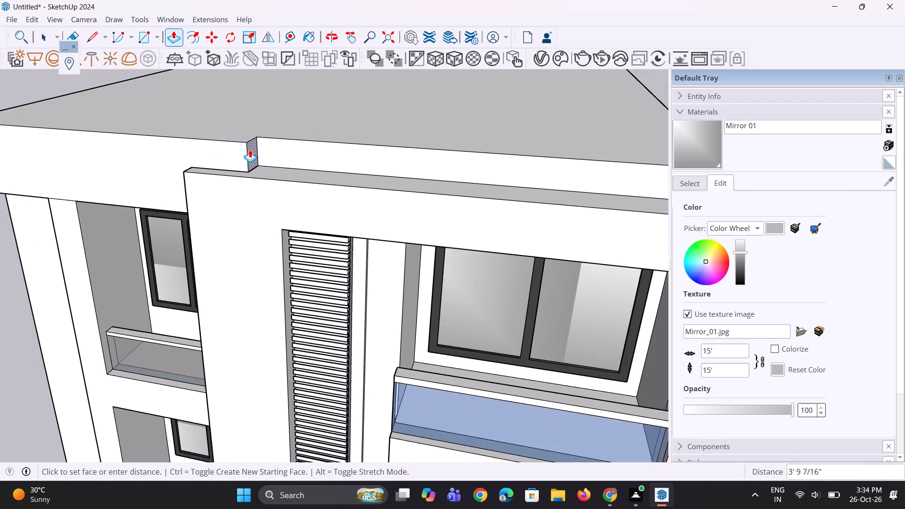
{"action": "scroll", "coordinate": [249, 157], "scroll_direction": "down", "scroll_amount": 10}
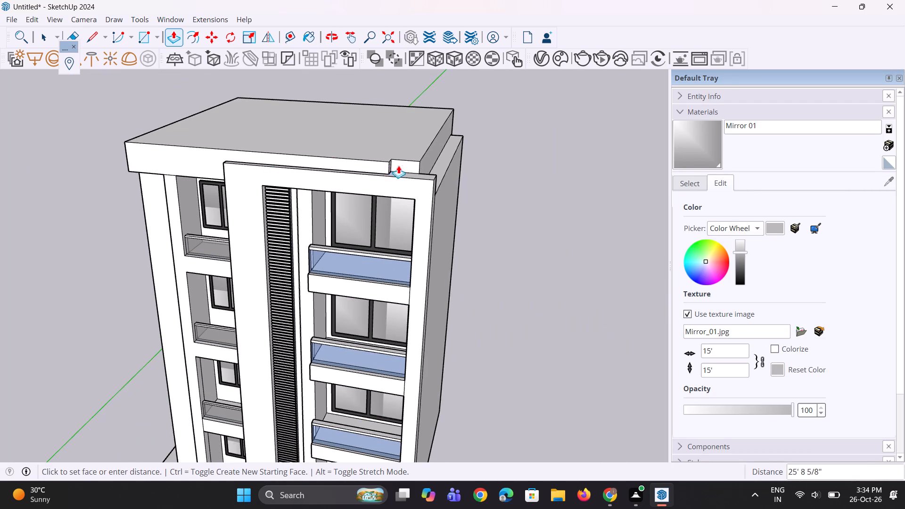
{"action": "left_click", "coordinate": [424, 156]}
Erase the leftover vertical seam at the corner of the extended roof slab.
{"action": "middle_click_drag", "start_coordinate": [313, 191], "coordinate": [167, 200]}
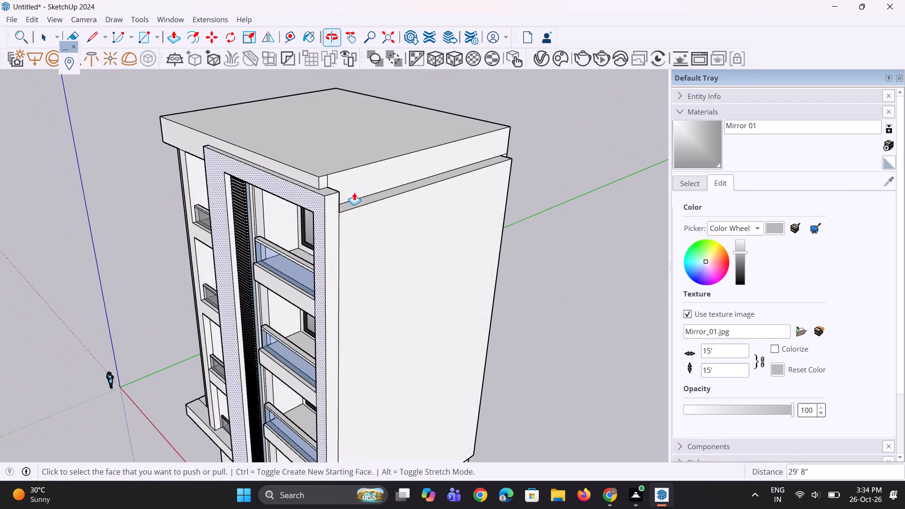
{"action": "scroll", "coordinate": [358, 186], "scroll_direction": "up", "scroll_amount": 9}
{"action": "key", "text": "e"}
{"action": "left_click_drag", "start_coordinate": [315, 180], "coordinate": [309, 183]}
Examine the extended roof slab and the front facade from the side, front and above.
{"action": "middle_click_drag", "start_coordinate": [342, 187], "coordinate": [309, 198]}
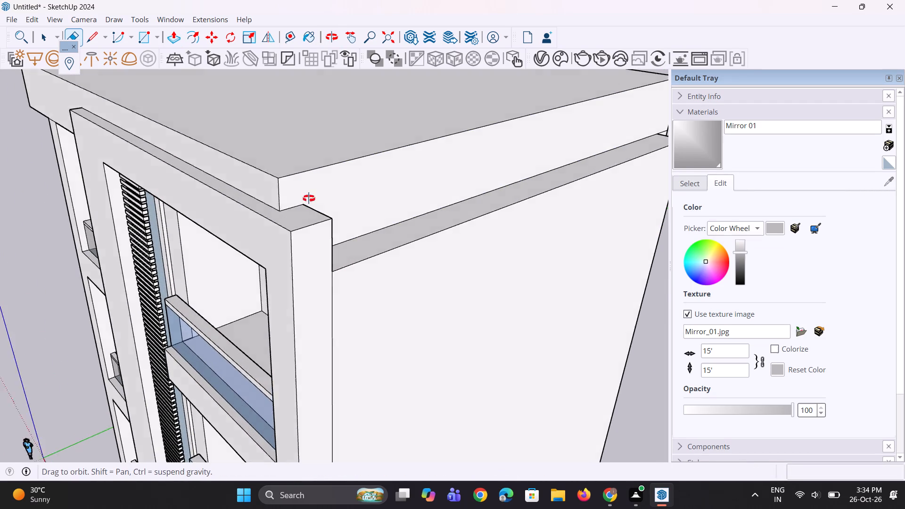
{"action": "middle_click_drag", "start_coordinate": [309, 198], "coordinate": [493, 197]}
{"action": "scroll", "coordinate": [486, 261], "scroll_direction": "down", "scroll_amount": 4}
{"action": "middle_click_drag", "start_coordinate": [327, 267], "coordinate": [495, 219]}
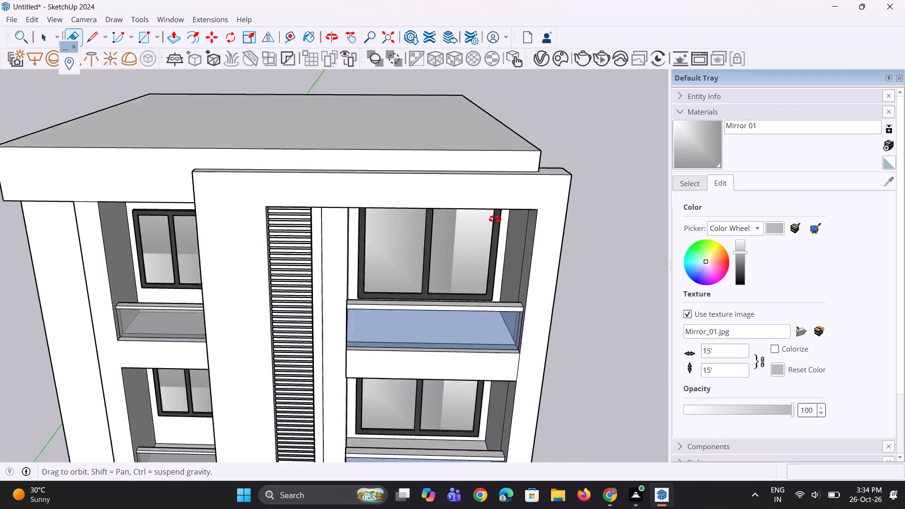
{"action": "middle_click_drag", "start_coordinate": [495, 219], "coordinate": [474, 205]}
{"action": "scroll", "coordinate": [471, 275], "scroll_direction": "down", "scroll_amount": 4}
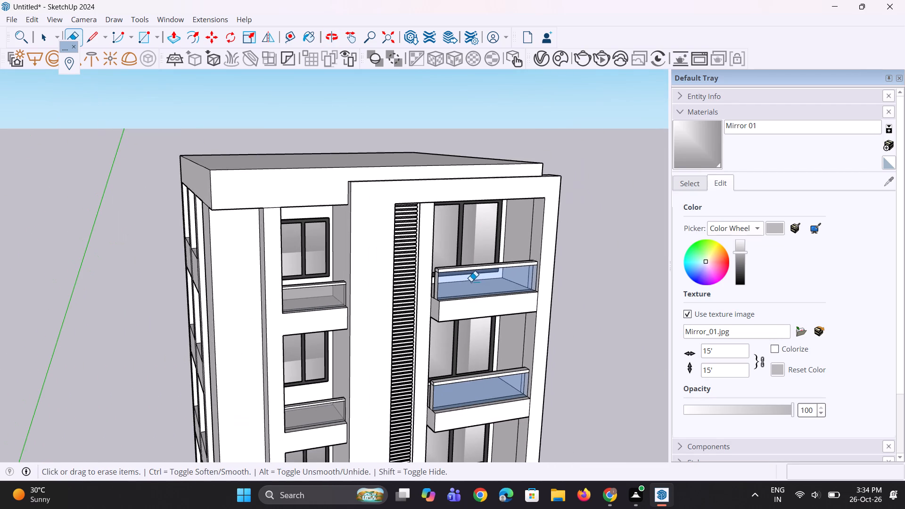
{"action": "middle_click_drag", "start_coordinate": [388, 250], "coordinate": [395, 271]}
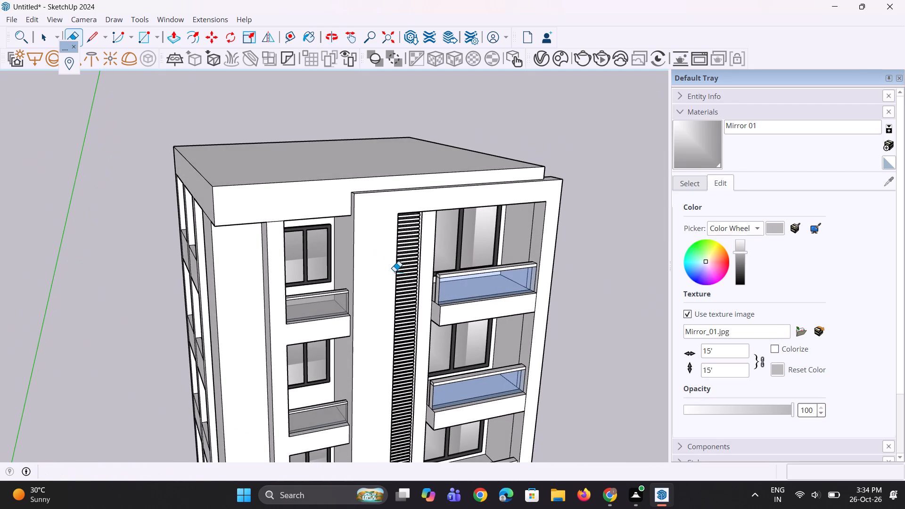
{"action": "middle_click_drag", "start_coordinate": [313, 235], "coordinate": [332, 339]}
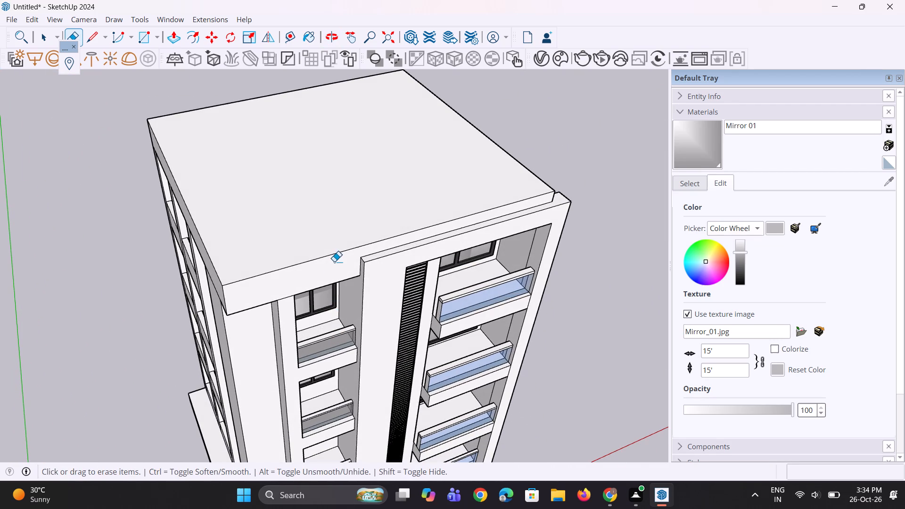
Copy the roof's front edge about 1' 9" inward across the roof's top face.
{"action": "key", "text": "space"}
{"action": "key", "text": "space"}
{"action": "left_click", "coordinate": [329, 253]}
{"action": "middle_click_drag", "start_coordinate": [321, 285], "coordinate": [329, 307]}
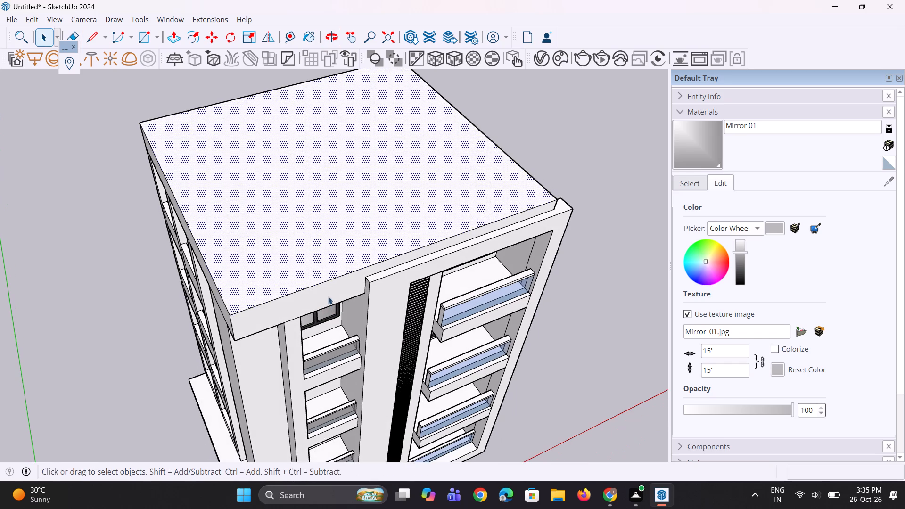
{"action": "left_click", "coordinate": [332, 279]}
{"action": "middle_click_drag", "start_coordinate": [320, 297], "coordinate": [362, 361]}
{"action": "key", "text": "m"}
{"action": "scroll", "coordinate": [320, 356], "scroll_direction": "up", "scroll_amount": 3}
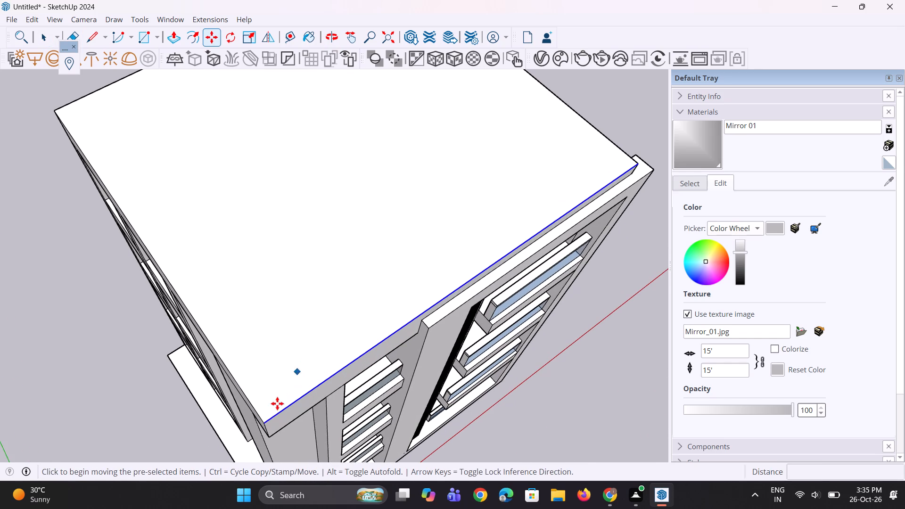
{"action": "left_click", "coordinate": [260, 423]}
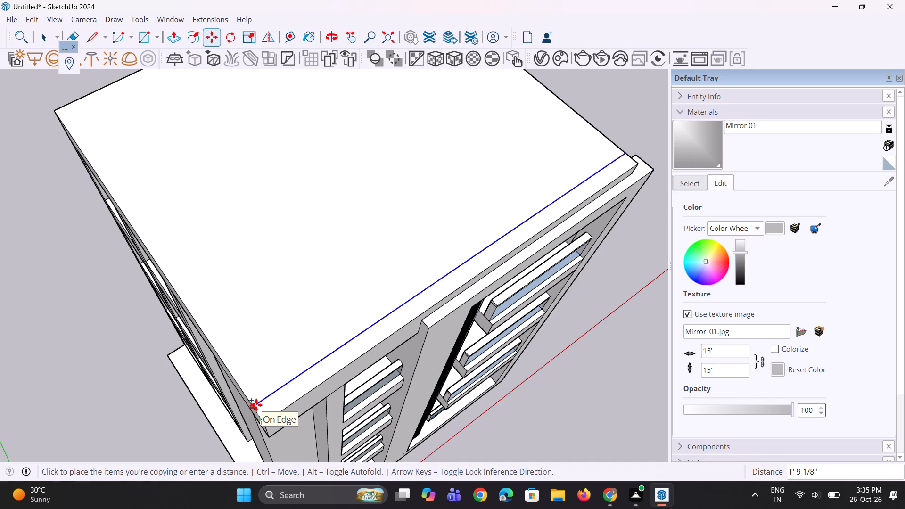
{"action": "left_click", "coordinate": [256, 405]}
Copy the new roof line another 1' inward to outline a narrow strip along the front.
{"action": "key", "text": "m"}
{"action": "scroll", "coordinate": [256, 405], "scroll_direction": "up", "scroll_amount": 3}
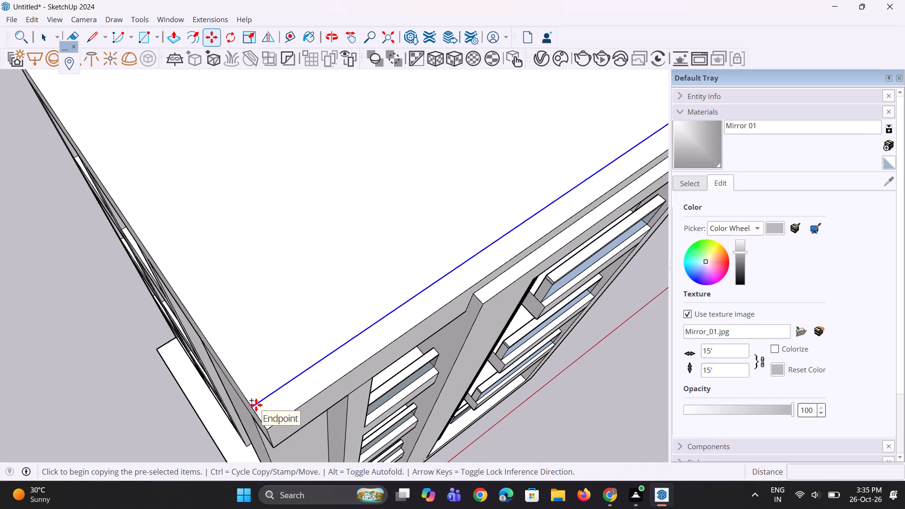
{"action": "left_click", "coordinate": [251, 409]}
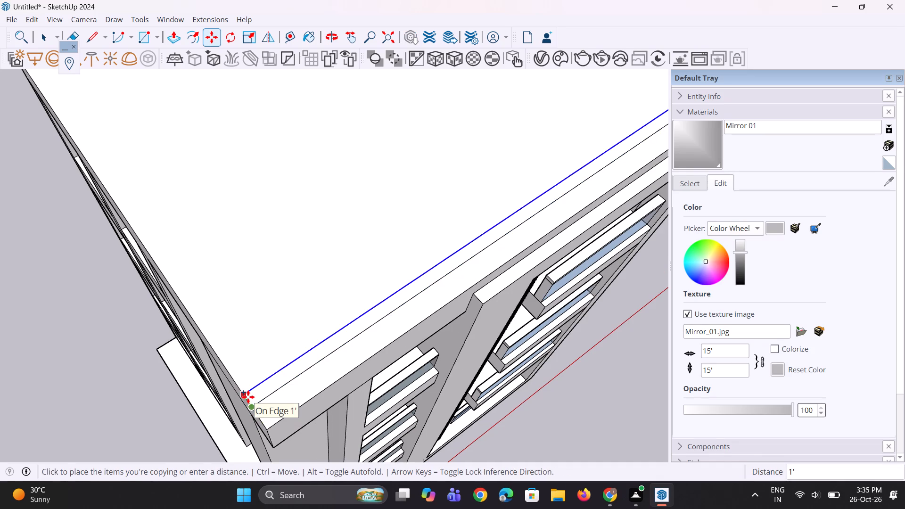
{"action": "left_click", "coordinate": [248, 397]}
Push/Pull the narrow 1' strip up about 4' 8 3/8" to form a parapet wall along the roof's front.
{"action": "middle_click_drag", "start_coordinate": [249, 397], "coordinate": [241, 387]}
{"action": "key", "text": "p"}
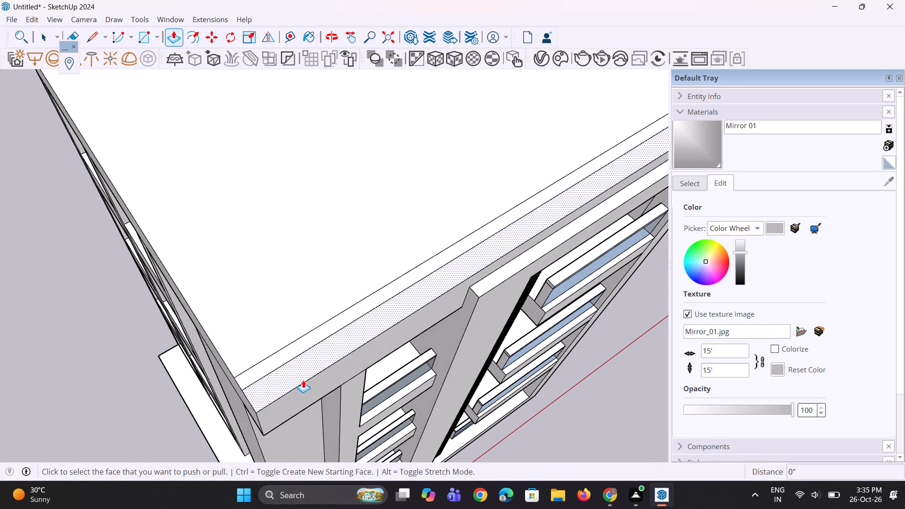
{"action": "left_click", "coordinate": [313, 339]}
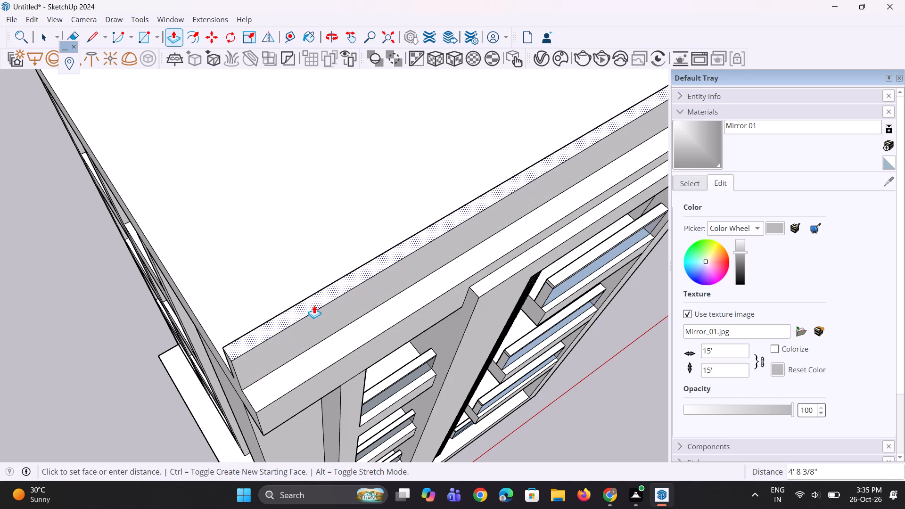
{"action": "left_click", "coordinate": [314, 305]}
Examine the front roof parapet and the setback ledge in front of it.
{"action": "middle_click_drag", "start_coordinate": [310, 301], "coordinate": [212, 213]}
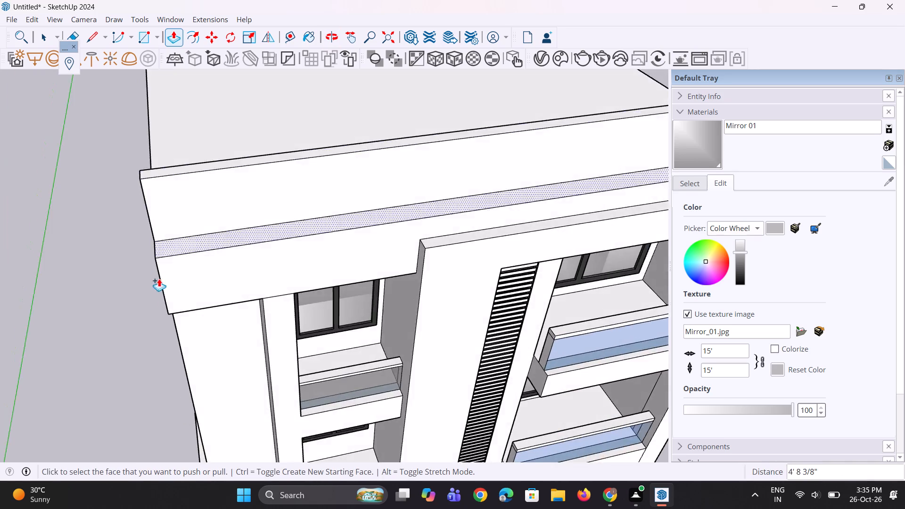
{"action": "scroll", "coordinate": [162, 294], "scroll_direction": "down", "scroll_amount": 5}
{"action": "middle_click_drag", "start_coordinate": [297, 268], "coordinate": [259, 206]}
{"action": "scroll", "coordinate": [362, 173], "scroll_direction": "up", "scroll_amount": 3}
{"action": "scroll", "coordinate": [504, 138], "scroll_direction": "up", "scroll_amount": 3}
{"action": "middle_click_drag", "start_coordinate": [505, 131], "coordinate": [471, 191]}
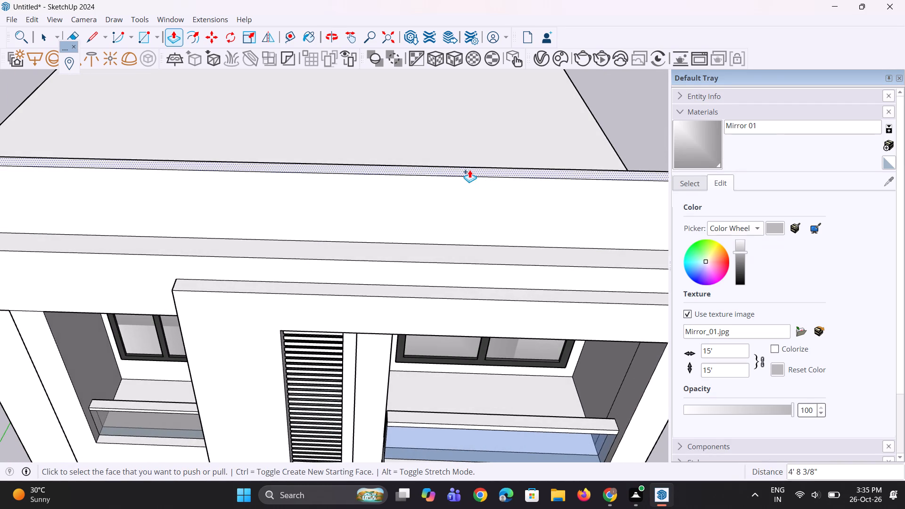
Lower the front roof parapet's top face about 7 3/16" with Push/Pull.
{"action": "left_click", "coordinate": [470, 169]}
{"action": "left_click", "coordinate": [470, 178]}
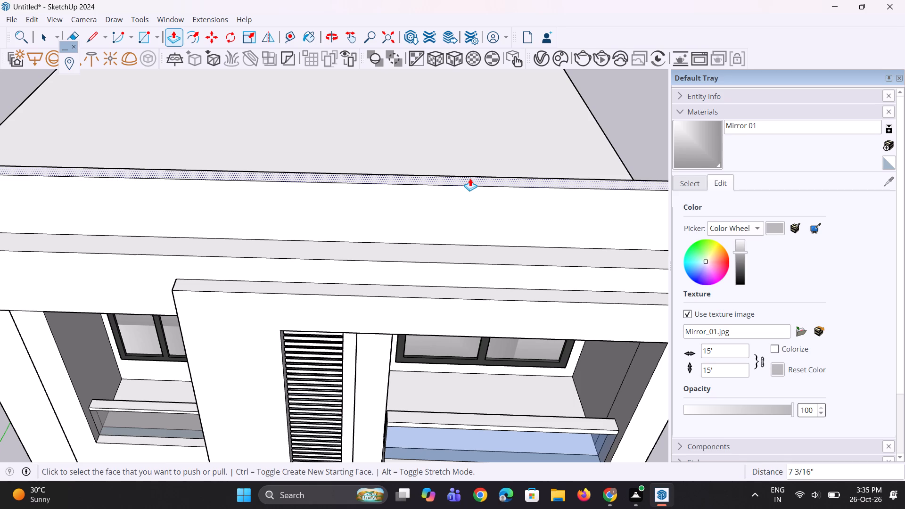
Push/Pull the parapet's top up about 5 9/16" as a new section to form a separate cap band.
{"action": "left_click", "coordinate": [470, 178]}
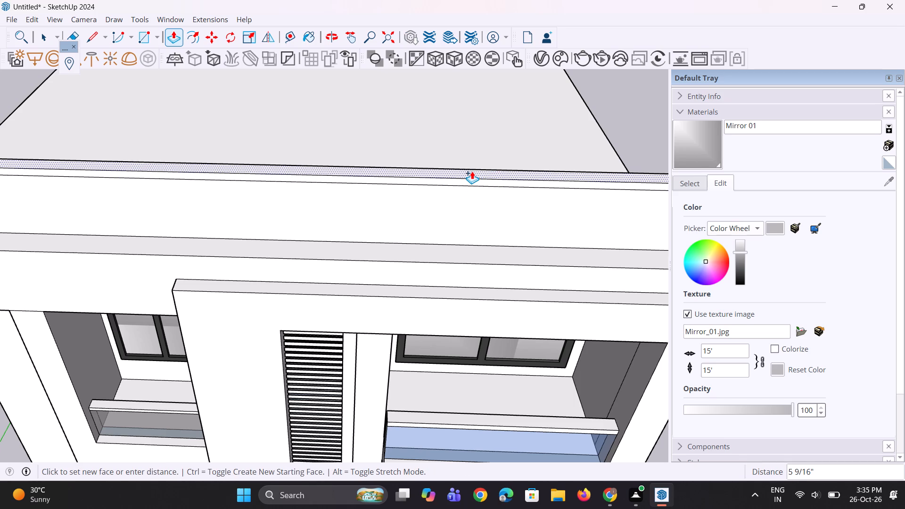
{"action": "left_click", "coordinate": [472, 171]}
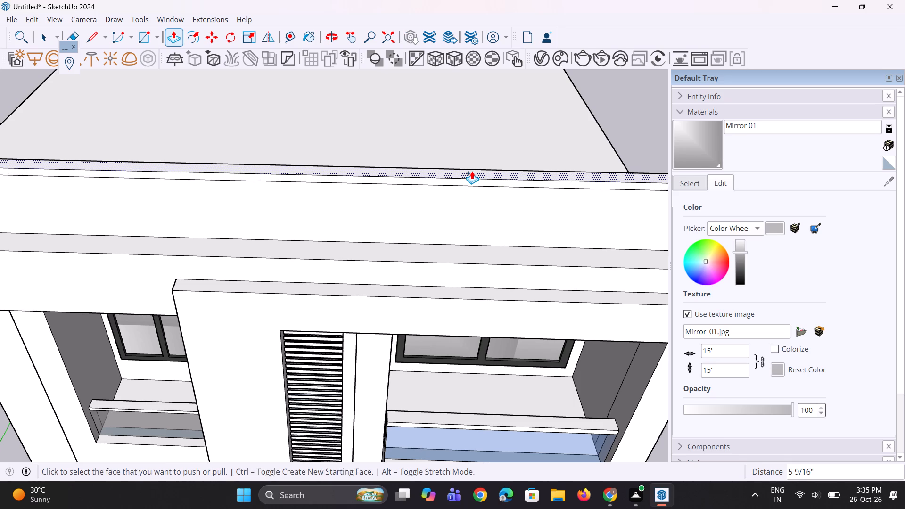
Pull the front face of the parapet's cap band outward 3 1/2" so it overhangs the wall.
{"action": "scroll", "coordinate": [249, 206], "scroll_direction": "down", "scroll_amount": 5}
{"action": "middle_click_drag", "start_coordinate": [404, 195], "coordinate": [291, 177]}
{"action": "scroll", "coordinate": [387, 205], "scroll_direction": "up", "scroll_amount": 3}
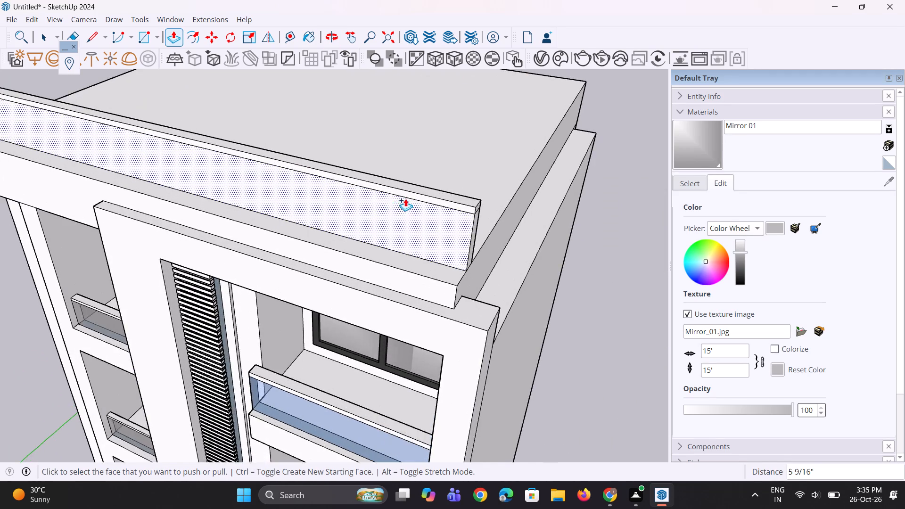
{"action": "scroll", "coordinate": [411, 198], "scroll_direction": "up", "scroll_amount": 3, "text": "ctrl"}
{"action": "left_click", "coordinate": [418, 195]}
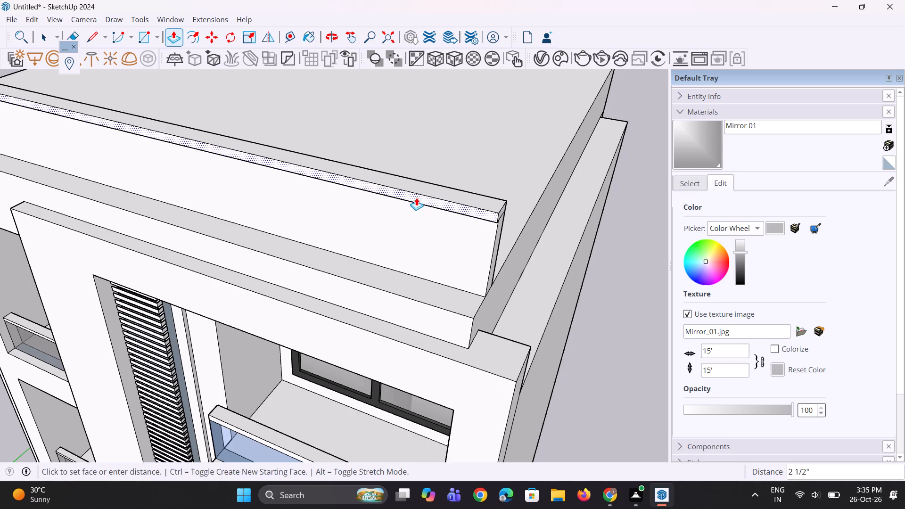
{"action": "left_click", "coordinate": [415, 198]}
Extend both end faces and the back face of the parapet cap outward by the same 3 1/2".
{"action": "scroll", "coordinate": [505, 212], "scroll_direction": "up", "scroll_amount": 5}
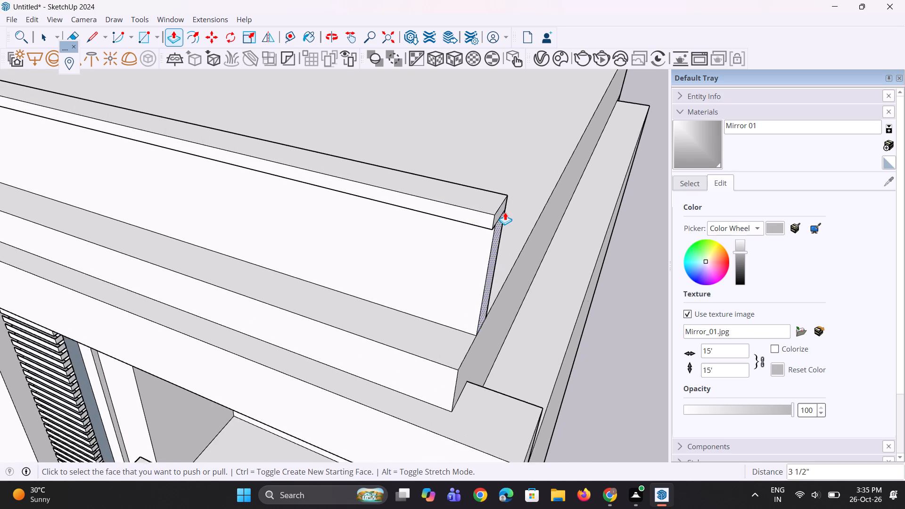
{"action": "double_click", "coordinate": [499, 214]}
{"action": "scroll", "coordinate": [541, 260], "scroll_direction": "down", "scroll_amount": 8}
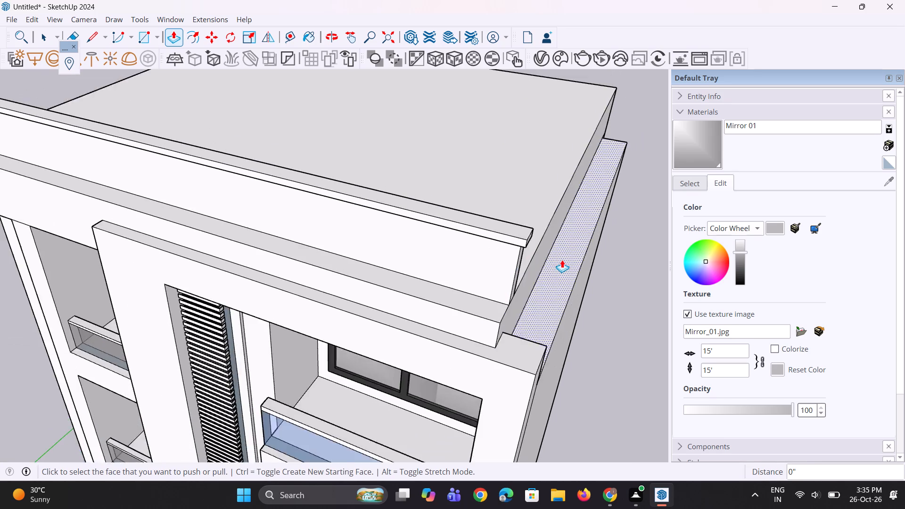
{"action": "scroll", "coordinate": [562, 260], "scroll_direction": "down", "scroll_amount": 2}
{"action": "middle_click_drag", "start_coordinate": [293, 276], "coordinate": [603, 253]}
{"action": "scroll", "coordinate": [310, 217], "scroll_direction": "up", "scroll_amount": 6}
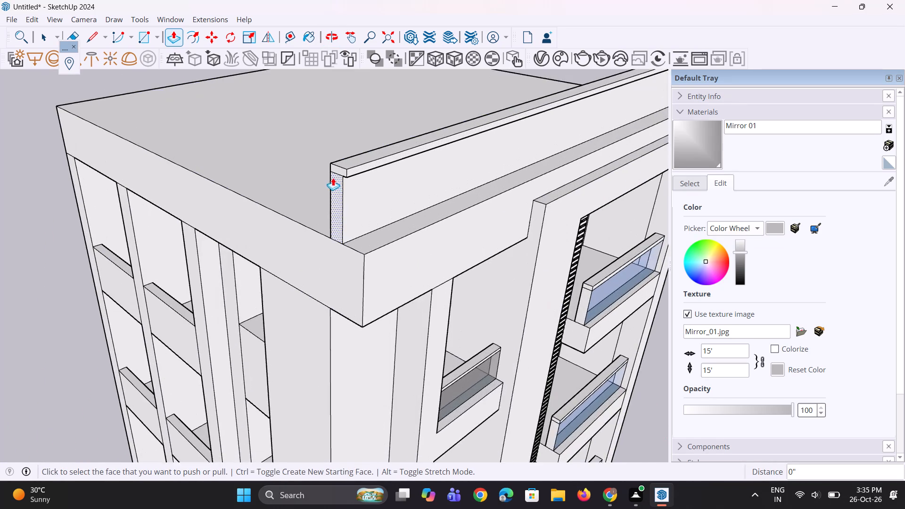
{"action": "scroll", "coordinate": [333, 178], "scroll_direction": "up", "scroll_amount": 2}
{"action": "double_click", "coordinate": [337, 174]}
{"action": "scroll", "coordinate": [264, 222], "scroll_direction": "up", "scroll_amount": 1}
{"action": "middle_click_drag", "start_coordinate": [273, 229], "coordinate": [527, 272]}
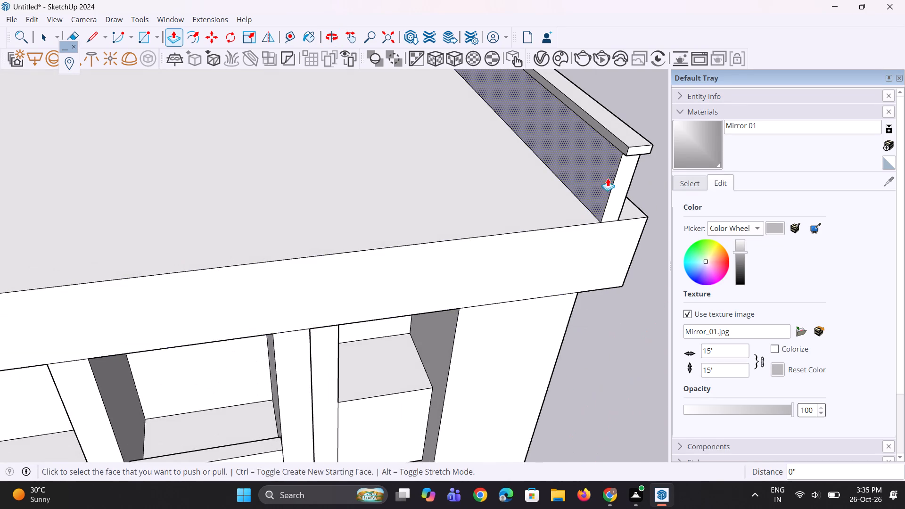
{"action": "double_click", "coordinate": [618, 146]}
Raise the top face of the parapet cap about 2 3/16" with Push/Pull.
{"action": "middle_click_drag", "start_coordinate": [614, 183], "coordinate": [195, 222]}
{"action": "scroll", "coordinate": [246, 276], "scroll_direction": "down", "scroll_amount": 6}
{"action": "scroll", "coordinate": [252, 231], "scroll_direction": "up", "scroll_amount": 1}
{"action": "middle_click_drag", "start_coordinate": [252, 227], "coordinate": [253, 213]}
{"action": "scroll", "coordinate": [241, 215], "scroll_direction": "up", "scroll_amount": 3}
{"action": "left_click", "coordinate": [241, 213]}
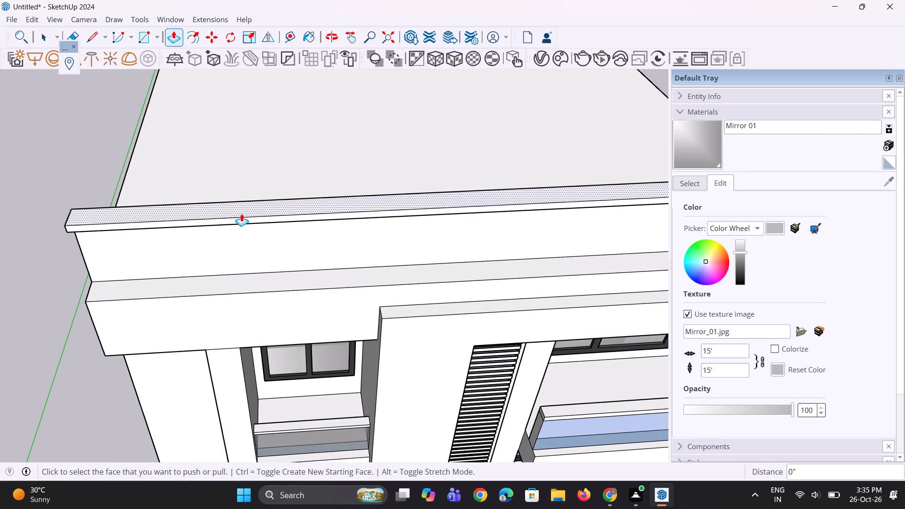
{"action": "left_click", "coordinate": [243, 211]}
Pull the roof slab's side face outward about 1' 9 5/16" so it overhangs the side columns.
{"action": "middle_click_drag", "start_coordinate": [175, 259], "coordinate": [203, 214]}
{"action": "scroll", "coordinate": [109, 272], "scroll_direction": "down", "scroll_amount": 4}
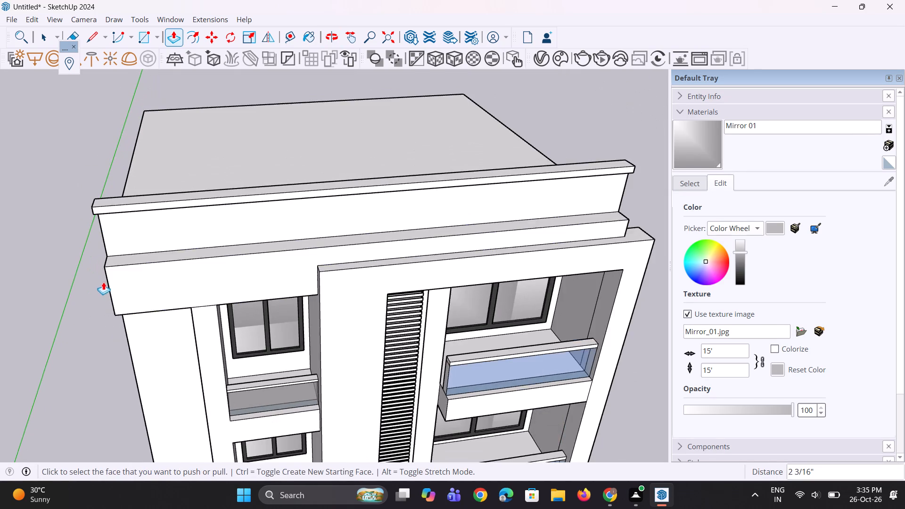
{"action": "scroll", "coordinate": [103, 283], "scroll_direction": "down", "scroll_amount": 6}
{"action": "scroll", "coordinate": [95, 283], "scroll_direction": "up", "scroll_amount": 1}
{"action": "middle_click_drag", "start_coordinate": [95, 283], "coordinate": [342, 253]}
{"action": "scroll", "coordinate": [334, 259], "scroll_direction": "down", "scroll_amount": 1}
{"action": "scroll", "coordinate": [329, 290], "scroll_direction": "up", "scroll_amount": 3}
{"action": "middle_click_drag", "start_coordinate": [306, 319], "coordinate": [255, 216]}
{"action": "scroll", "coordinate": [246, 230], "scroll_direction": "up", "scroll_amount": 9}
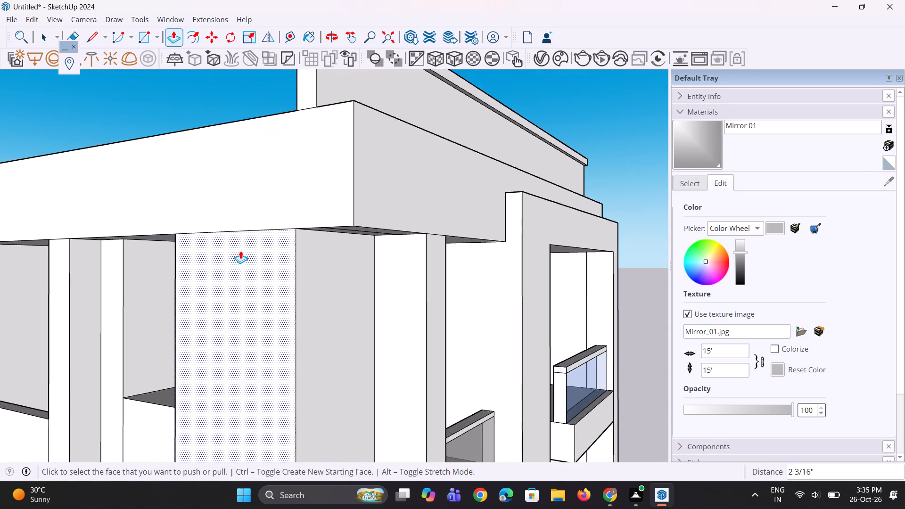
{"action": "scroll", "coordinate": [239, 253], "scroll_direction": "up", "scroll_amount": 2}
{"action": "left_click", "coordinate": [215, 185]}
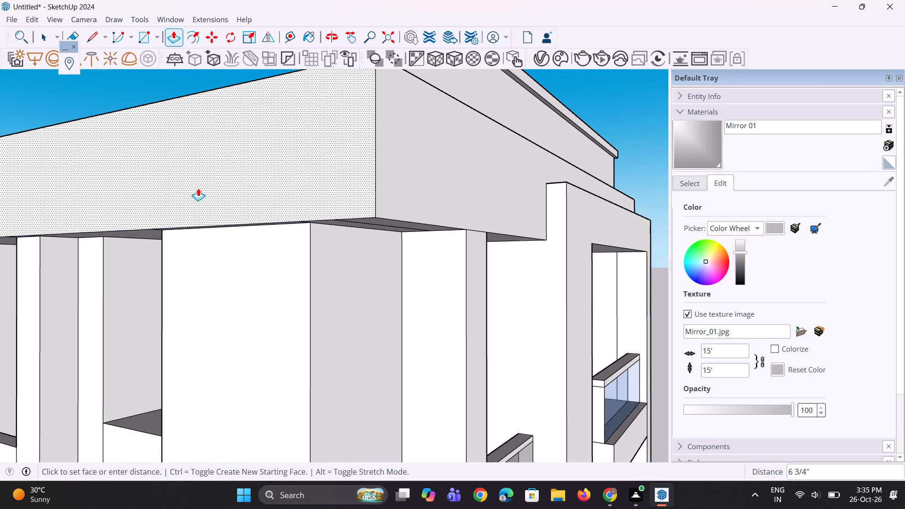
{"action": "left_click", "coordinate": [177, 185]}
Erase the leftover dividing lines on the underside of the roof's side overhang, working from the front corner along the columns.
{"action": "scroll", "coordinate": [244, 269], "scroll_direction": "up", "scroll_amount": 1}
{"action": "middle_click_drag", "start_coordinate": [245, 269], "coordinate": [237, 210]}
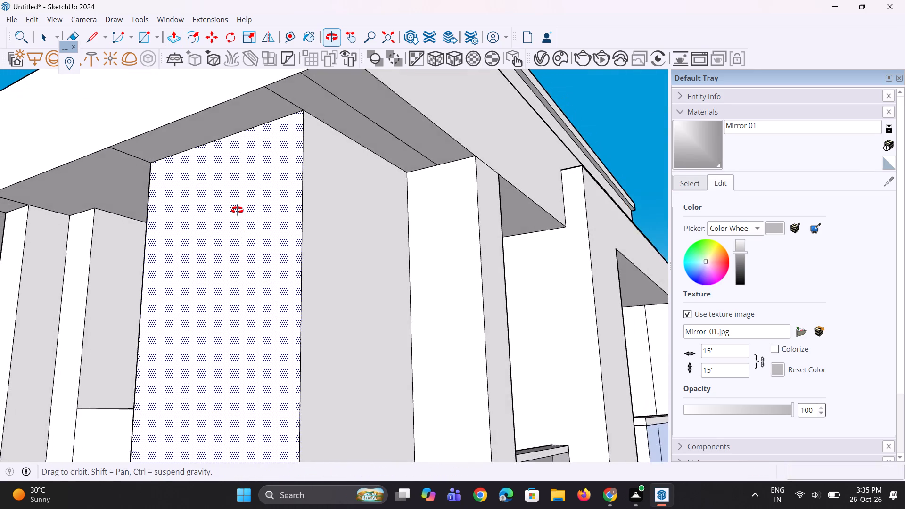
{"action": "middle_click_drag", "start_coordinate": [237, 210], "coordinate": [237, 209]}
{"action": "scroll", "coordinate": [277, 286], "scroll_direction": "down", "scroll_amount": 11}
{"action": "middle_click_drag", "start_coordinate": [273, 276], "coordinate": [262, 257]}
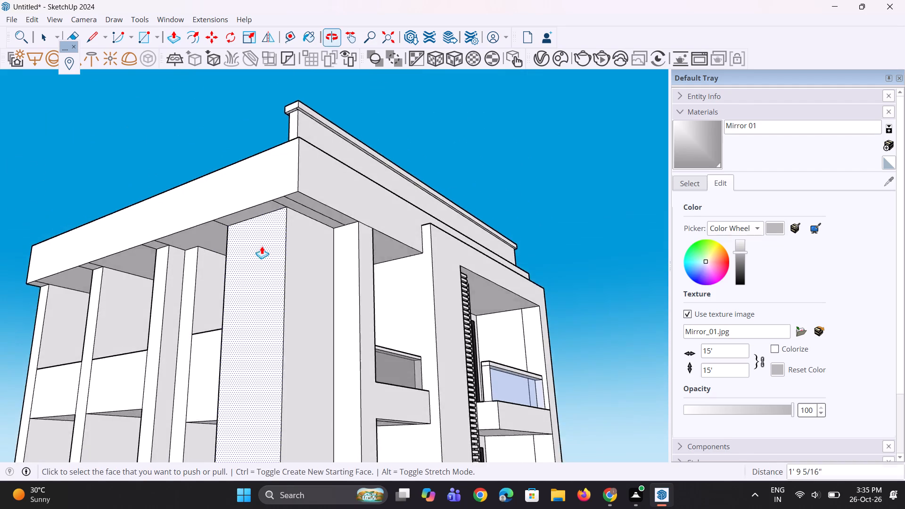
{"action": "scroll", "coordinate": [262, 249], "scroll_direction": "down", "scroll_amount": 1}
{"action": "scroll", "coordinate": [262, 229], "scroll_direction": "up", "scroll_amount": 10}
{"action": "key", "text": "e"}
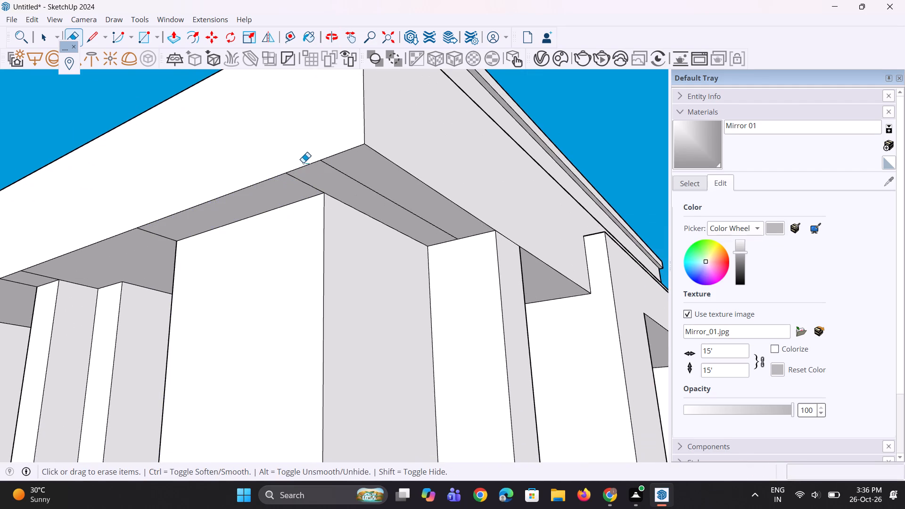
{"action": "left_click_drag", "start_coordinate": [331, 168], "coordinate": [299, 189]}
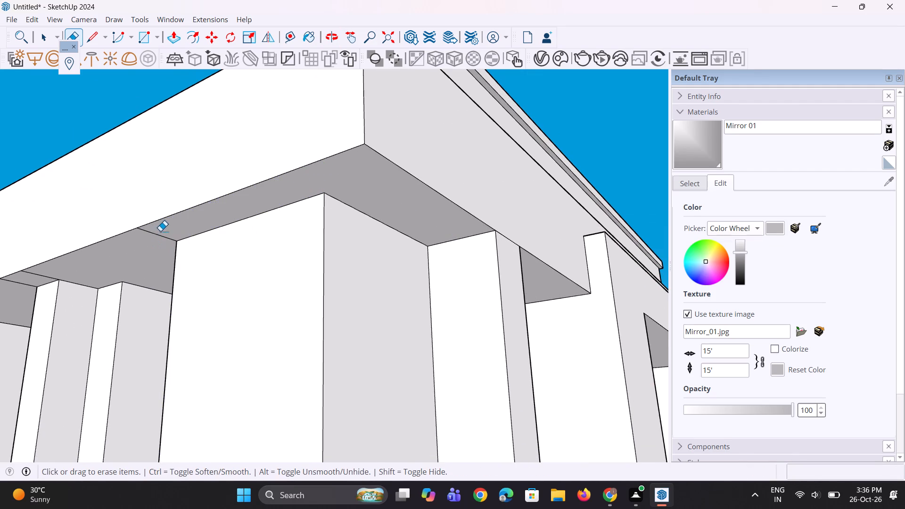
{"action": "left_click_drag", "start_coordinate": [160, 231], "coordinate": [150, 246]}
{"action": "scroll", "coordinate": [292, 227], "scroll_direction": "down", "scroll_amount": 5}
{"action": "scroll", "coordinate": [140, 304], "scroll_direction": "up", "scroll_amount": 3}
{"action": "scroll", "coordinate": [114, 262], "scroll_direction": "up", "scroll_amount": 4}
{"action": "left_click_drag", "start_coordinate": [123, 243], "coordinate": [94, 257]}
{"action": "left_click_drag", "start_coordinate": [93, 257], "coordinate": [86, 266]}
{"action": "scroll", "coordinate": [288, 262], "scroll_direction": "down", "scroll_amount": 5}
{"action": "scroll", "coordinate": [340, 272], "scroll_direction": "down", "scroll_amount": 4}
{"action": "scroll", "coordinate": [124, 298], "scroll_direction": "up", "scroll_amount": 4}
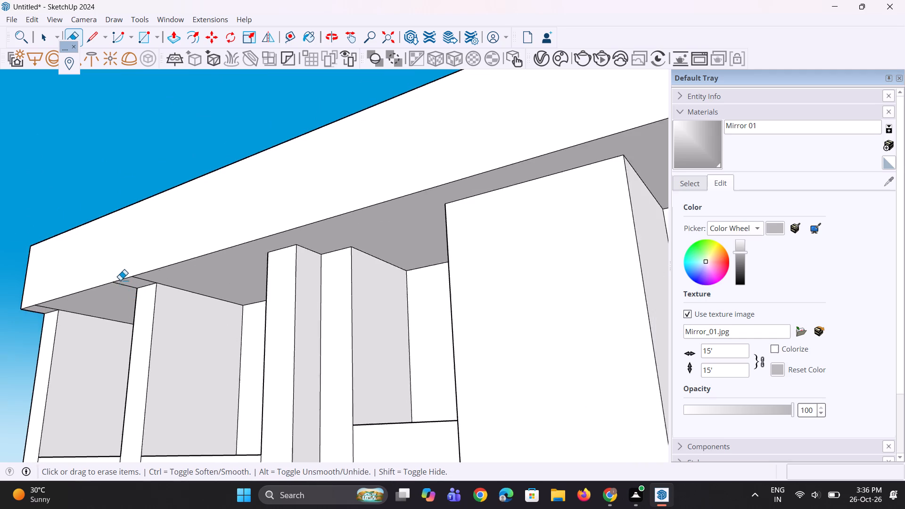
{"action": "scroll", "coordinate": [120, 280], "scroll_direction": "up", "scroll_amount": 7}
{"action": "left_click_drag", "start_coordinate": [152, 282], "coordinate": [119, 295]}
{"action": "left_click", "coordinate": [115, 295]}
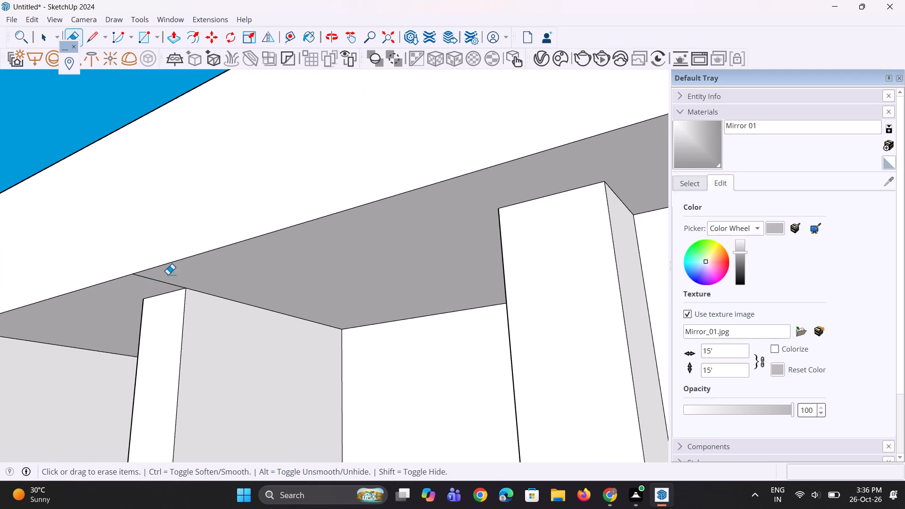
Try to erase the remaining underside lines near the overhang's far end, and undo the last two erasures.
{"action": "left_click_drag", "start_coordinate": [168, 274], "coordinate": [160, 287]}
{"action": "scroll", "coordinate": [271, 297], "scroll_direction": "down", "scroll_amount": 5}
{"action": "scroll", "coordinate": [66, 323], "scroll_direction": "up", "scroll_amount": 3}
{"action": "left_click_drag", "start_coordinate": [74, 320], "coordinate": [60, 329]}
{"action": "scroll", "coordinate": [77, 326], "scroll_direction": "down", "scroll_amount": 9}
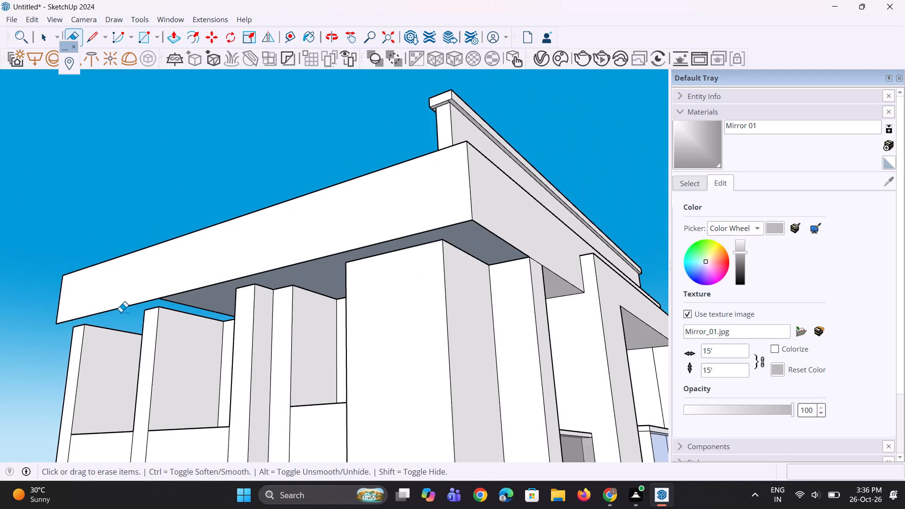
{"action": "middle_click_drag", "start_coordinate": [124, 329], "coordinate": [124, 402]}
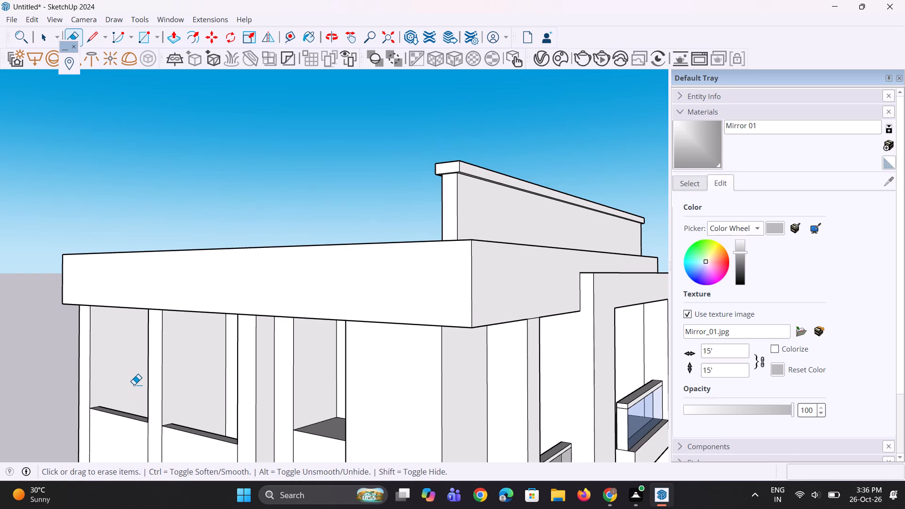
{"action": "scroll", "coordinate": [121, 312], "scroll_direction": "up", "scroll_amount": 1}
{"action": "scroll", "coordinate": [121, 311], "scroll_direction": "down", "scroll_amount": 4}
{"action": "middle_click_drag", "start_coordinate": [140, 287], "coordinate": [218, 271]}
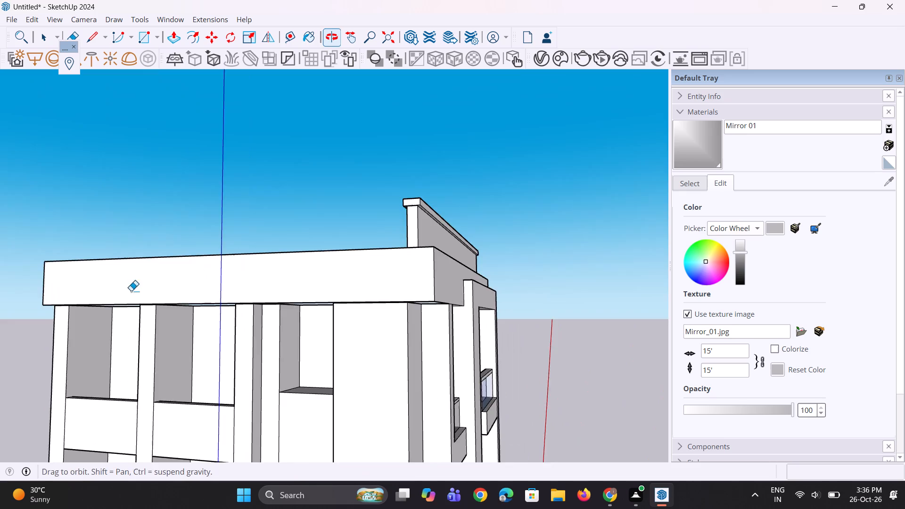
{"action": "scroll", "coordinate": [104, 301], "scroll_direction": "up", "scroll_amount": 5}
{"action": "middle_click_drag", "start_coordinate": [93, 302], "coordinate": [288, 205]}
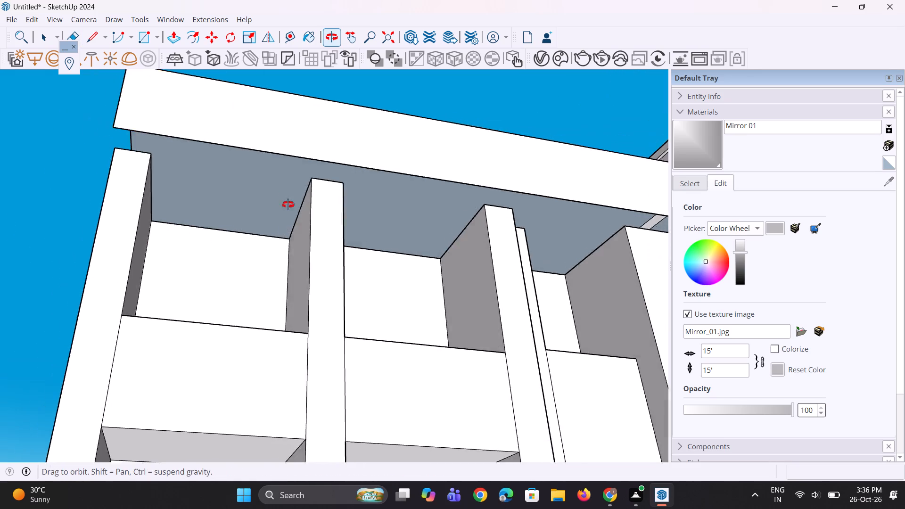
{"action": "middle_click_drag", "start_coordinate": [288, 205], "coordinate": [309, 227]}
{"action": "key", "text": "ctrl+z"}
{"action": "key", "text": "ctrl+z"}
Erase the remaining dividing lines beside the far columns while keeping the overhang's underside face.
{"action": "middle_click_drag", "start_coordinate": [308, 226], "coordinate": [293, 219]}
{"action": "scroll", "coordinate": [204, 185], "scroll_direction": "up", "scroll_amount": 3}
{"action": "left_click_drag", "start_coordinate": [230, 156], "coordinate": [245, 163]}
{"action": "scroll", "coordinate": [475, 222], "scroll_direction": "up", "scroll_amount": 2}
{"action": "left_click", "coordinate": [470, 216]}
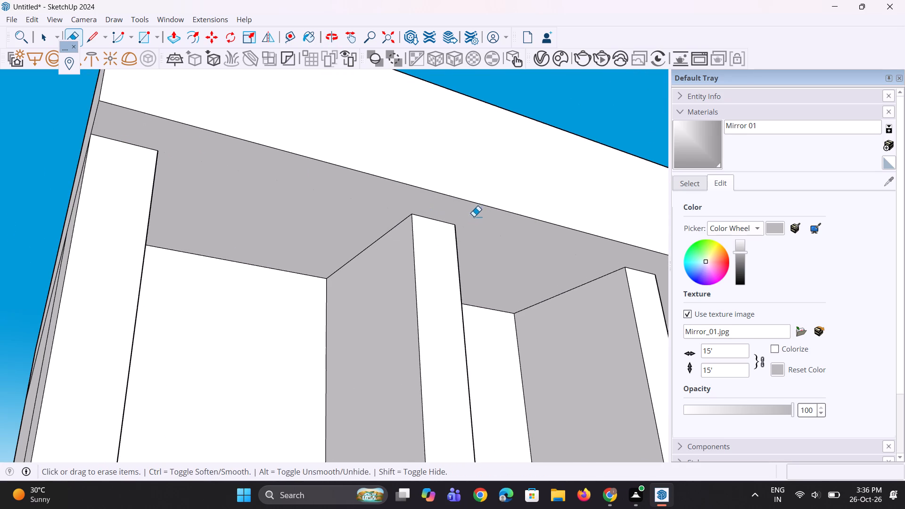
Examine the roof slab's side overhang and underside from the building's side and rear.
{"action": "middle_click_drag", "start_coordinate": [478, 239], "coordinate": [353, 240]}
{"action": "scroll", "coordinate": [375, 231], "scroll_direction": "down", "scroll_amount": 11}
{"action": "middle_click_drag", "start_coordinate": [345, 220], "coordinate": [293, 197]}
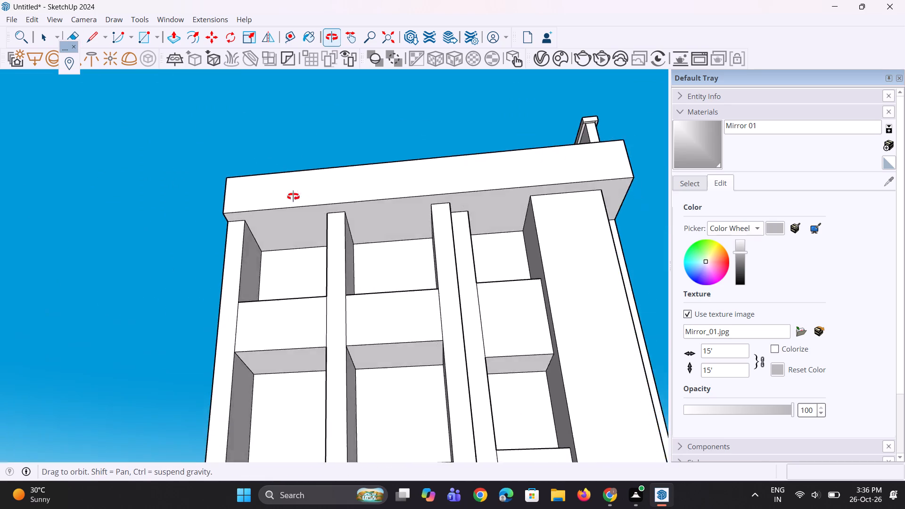
{"action": "middle_click_drag", "start_coordinate": [293, 197], "coordinate": [620, 115]}
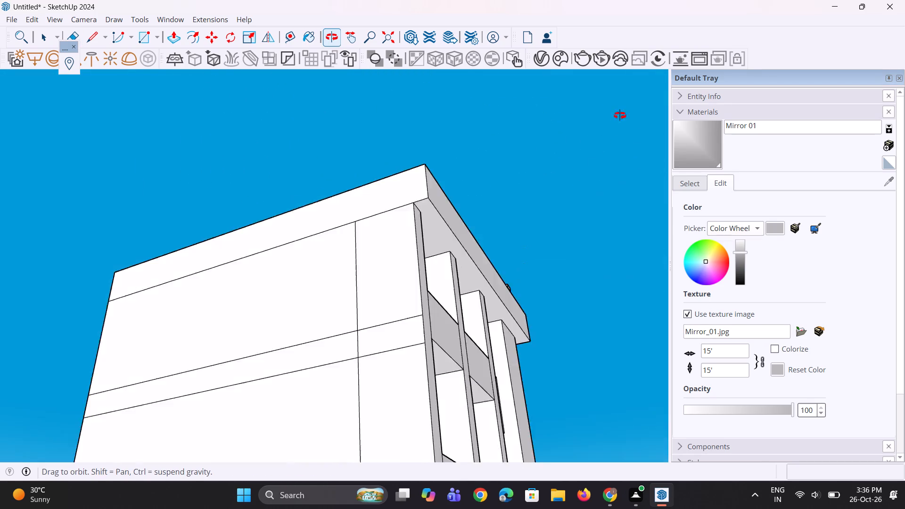
{"action": "middle_click_drag", "start_coordinate": [620, 115], "coordinate": [413, 93]}
{"action": "scroll", "coordinate": [434, 199], "scroll_direction": "down", "scroll_amount": 11}
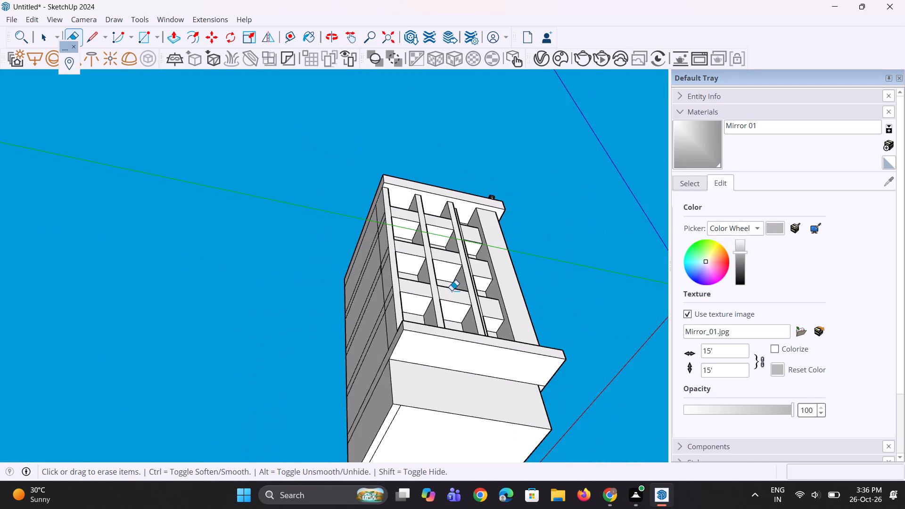
{"action": "middle_click_drag", "start_coordinate": [452, 290], "coordinate": [436, 430]}
{"action": "middle_click_drag", "start_coordinate": [410, 322], "coordinate": [392, 433]}
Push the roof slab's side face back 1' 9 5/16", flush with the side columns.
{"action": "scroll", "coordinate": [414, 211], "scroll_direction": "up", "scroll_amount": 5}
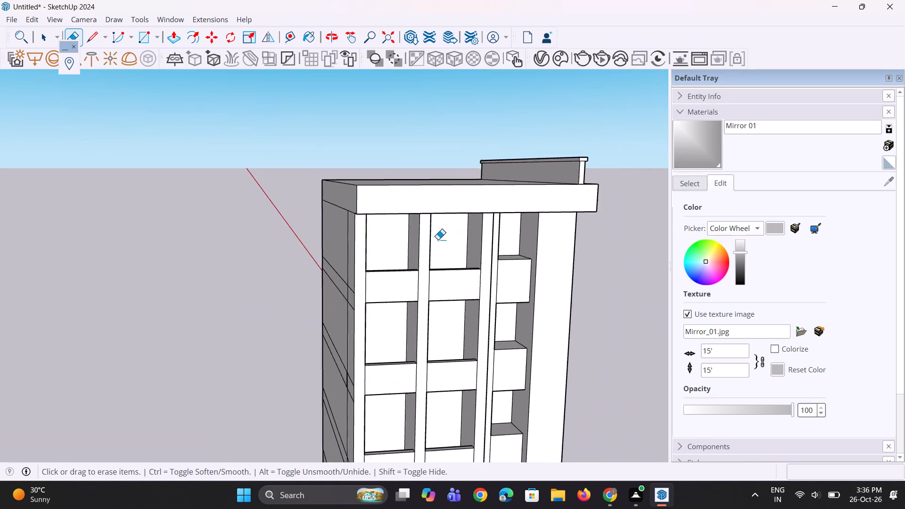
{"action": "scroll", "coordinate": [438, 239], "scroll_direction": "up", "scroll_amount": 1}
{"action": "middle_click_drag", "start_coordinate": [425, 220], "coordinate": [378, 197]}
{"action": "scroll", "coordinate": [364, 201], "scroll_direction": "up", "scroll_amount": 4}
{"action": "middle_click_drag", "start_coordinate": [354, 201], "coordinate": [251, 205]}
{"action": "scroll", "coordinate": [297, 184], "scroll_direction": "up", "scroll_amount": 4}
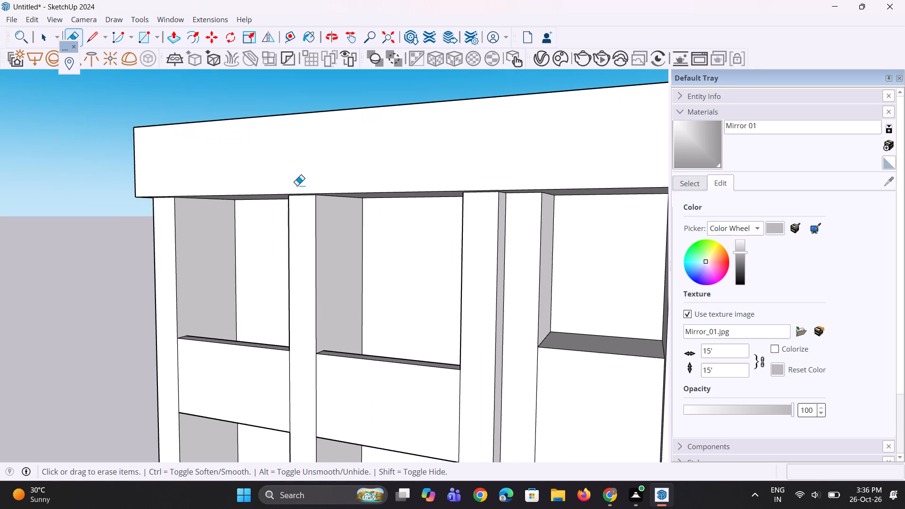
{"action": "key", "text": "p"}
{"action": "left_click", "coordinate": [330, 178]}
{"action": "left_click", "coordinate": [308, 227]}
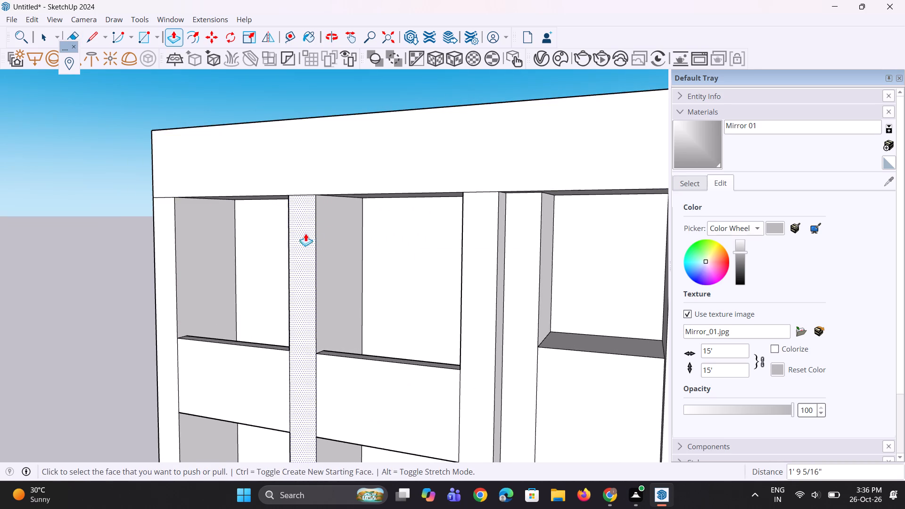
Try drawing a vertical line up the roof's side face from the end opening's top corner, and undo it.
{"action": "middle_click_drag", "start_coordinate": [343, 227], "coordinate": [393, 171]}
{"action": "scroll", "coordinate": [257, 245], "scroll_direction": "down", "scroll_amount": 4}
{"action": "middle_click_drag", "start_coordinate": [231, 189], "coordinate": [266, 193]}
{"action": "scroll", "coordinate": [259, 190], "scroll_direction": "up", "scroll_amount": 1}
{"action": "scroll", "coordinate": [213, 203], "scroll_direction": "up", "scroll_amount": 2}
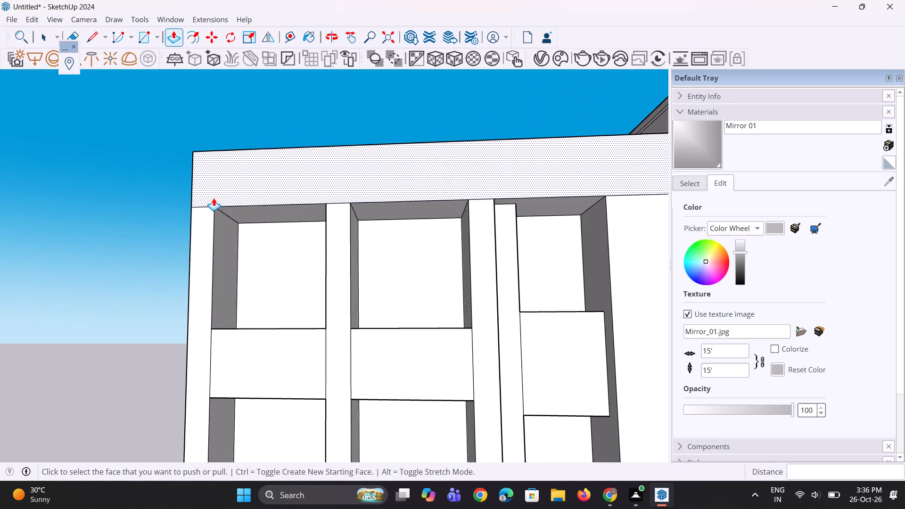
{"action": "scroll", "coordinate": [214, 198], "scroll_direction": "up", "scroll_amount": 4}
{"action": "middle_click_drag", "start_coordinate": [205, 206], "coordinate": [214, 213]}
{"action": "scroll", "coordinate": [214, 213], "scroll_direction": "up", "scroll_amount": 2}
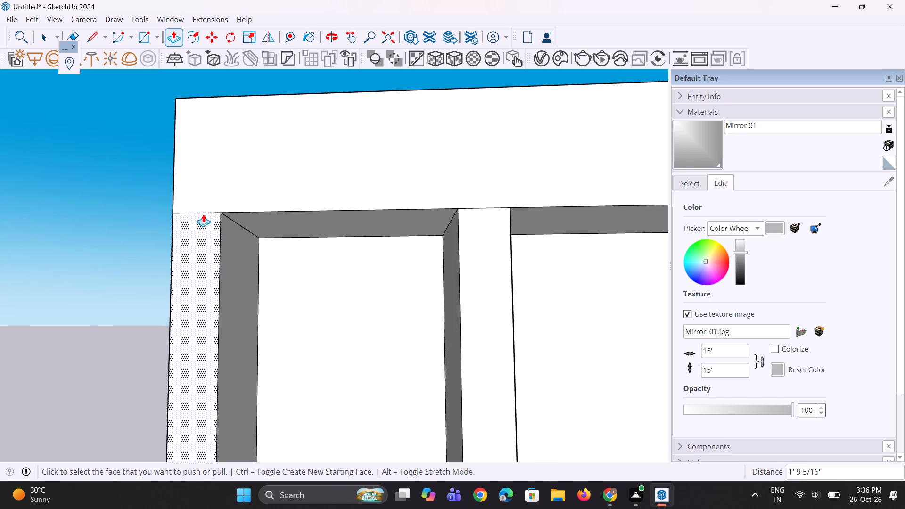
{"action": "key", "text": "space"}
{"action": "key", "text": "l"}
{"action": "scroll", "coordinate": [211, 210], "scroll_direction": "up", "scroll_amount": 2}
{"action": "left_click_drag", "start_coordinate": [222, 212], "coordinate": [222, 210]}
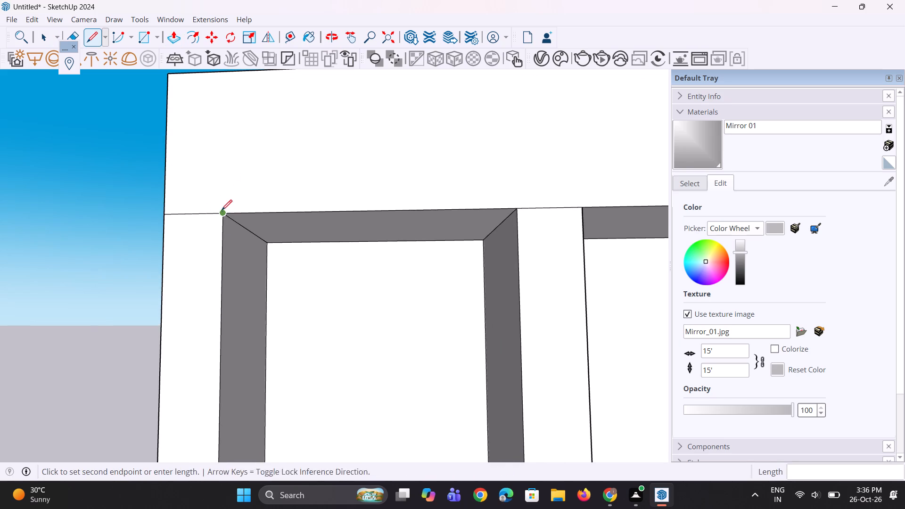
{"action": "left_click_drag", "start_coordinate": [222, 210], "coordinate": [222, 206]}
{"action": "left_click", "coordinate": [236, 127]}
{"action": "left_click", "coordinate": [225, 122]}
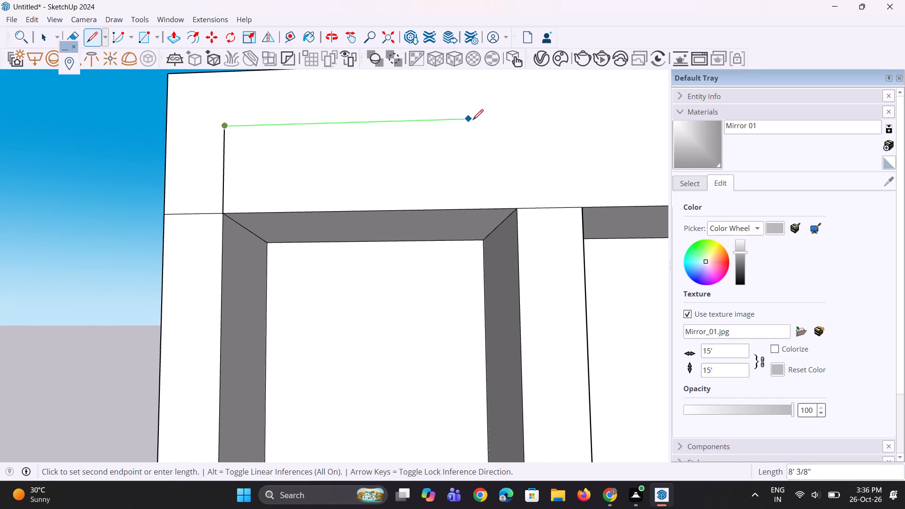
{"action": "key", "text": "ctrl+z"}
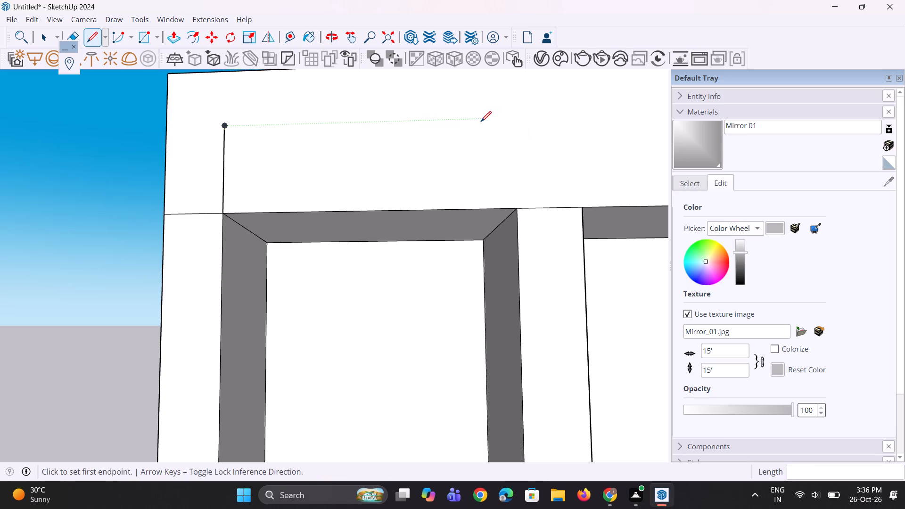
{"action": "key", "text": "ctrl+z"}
Draw a rectangle about 2' high on the roof's side face, directly above the end opening and matching its width.
{"action": "left_click_drag", "start_coordinate": [222, 212], "coordinate": [224, 202]}
{"action": "left_click", "coordinate": [229, 148]}
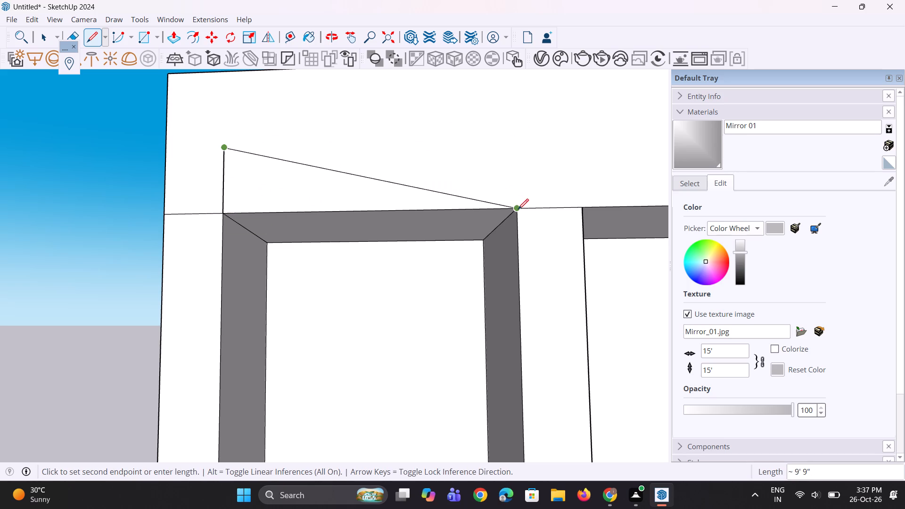
{"action": "left_click", "coordinate": [515, 138]}
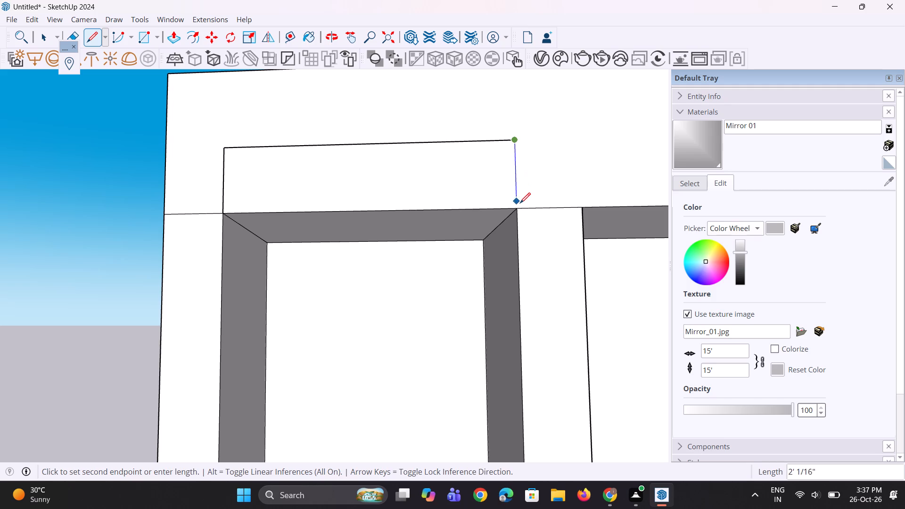
{"action": "left_click", "coordinate": [519, 205]}
{"action": "key", "text": "space"}
{"action": "key", "text": "space"}
Copy the new rectangle's top edge 1' straight up on the roof's side face.
{"action": "scroll", "coordinate": [234, 241], "scroll_direction": "down", "scroll_amount": 3}
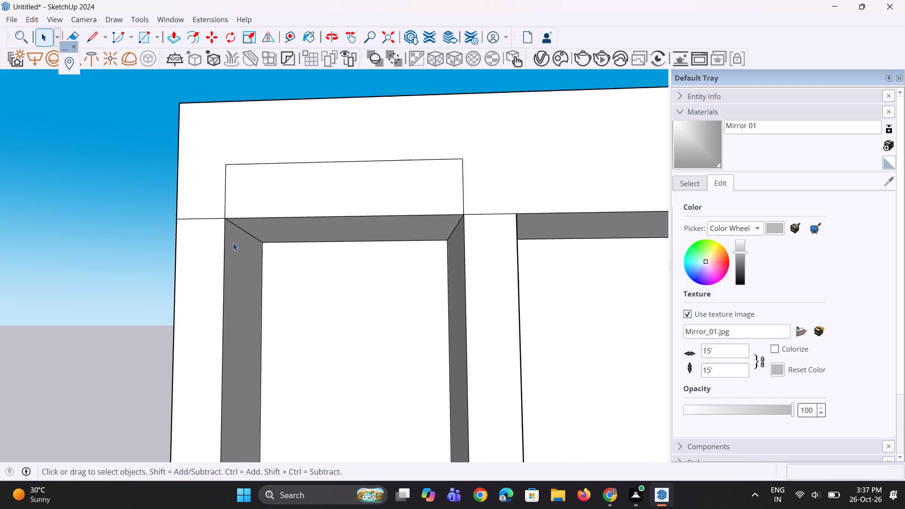
{"action": "scroll", "coordinate": [233, 243], "scroll_direction": "down", "scroll_amount": 1}
{"action": "middle_click_drag", "start_coordinate": [231, 235], "coordinate": [221, 238]}
{"action": "scroll", "coordinate": [219, 209], "scroll_direction": "up", "scroll_amount": 3}
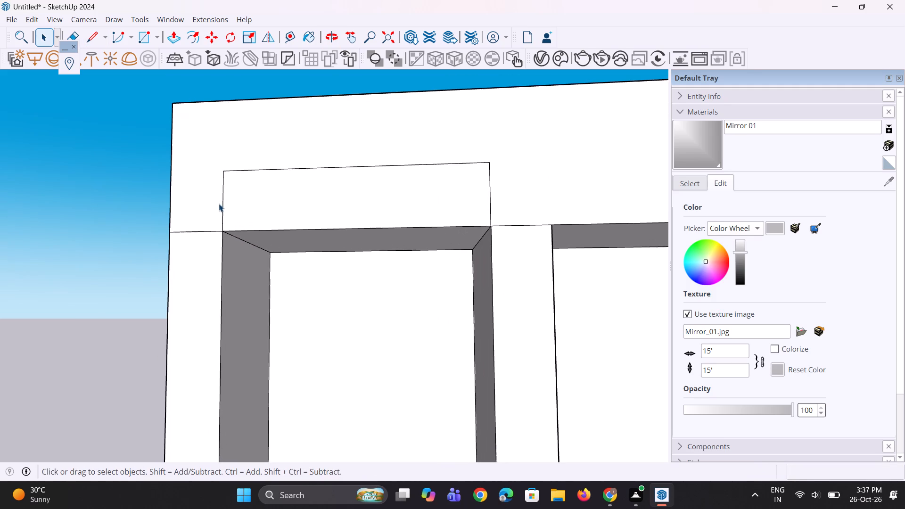
{"action": "left_click", "coordinate": [278, 169]}
{"action": "scroll", "coordinate": [247, 175], "scroll_direction": "up", "scroll_amount": 1}
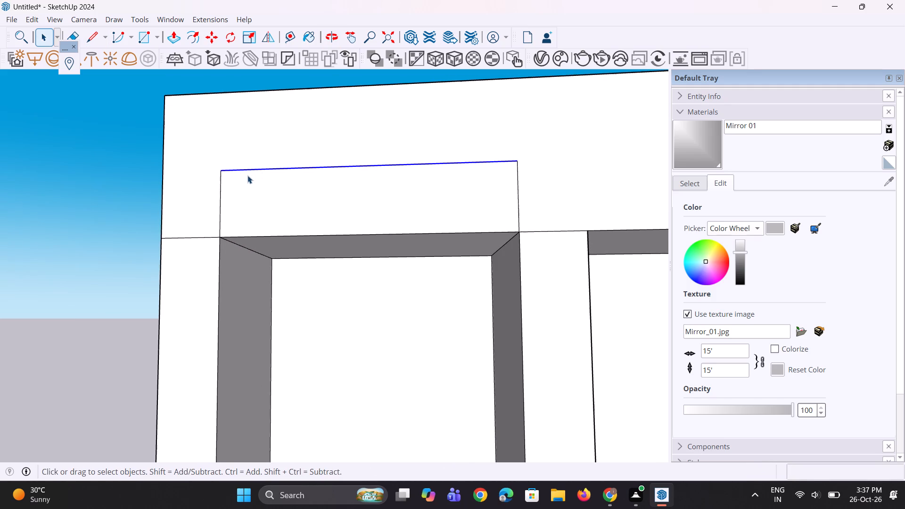
{"action": "key", "text": "m"}
{"action": "scroll", "coordinate": [218, 174], "scroll_direction": "up", "scroll_amount": 3}
{"action": "left_click", "coordinate": [223, 169]}
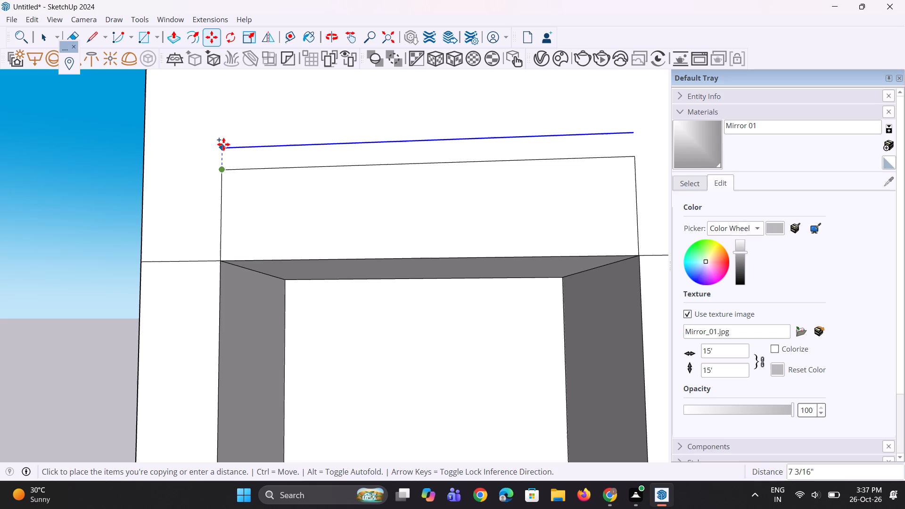
{"action": "left_click", "coordinate": [225, 129]}
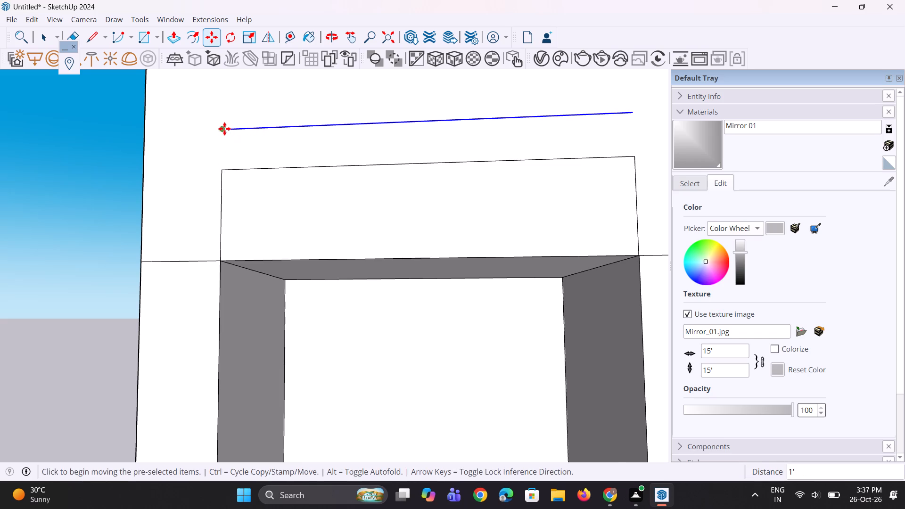
Draw a 2' line extending the copied edge to the roof face's near vertical corner edge.
{"action": "key", "text": "l"}
{"action": "scroll", "coordinate": [224, 129], "scroll_direction": "up", "scroll_amount": 2}
{"action": "left_click", "coordinate": [220, 130]}
{"action": "left_click", "coordinate": [129, 133]}
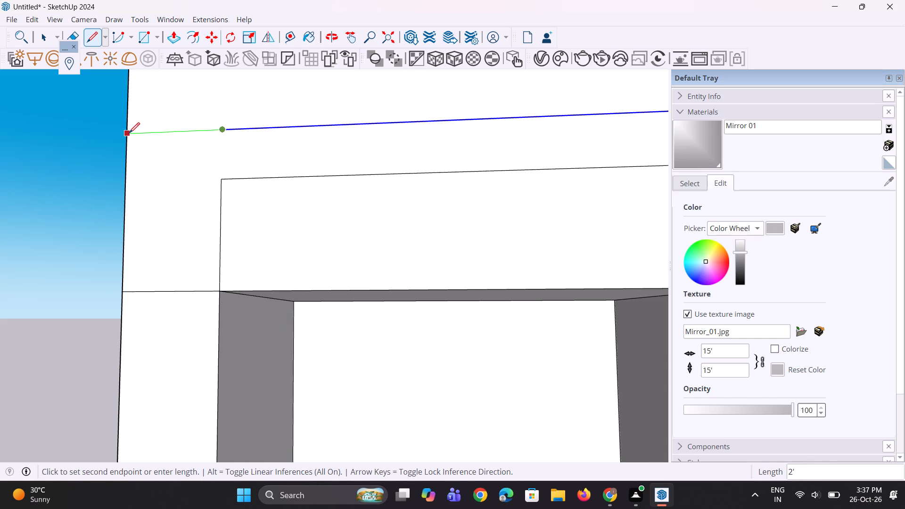
{"action": "scroll", "coordinate": [141, 179], "scroll_direction": "down", "scroll_amount": 5}
{"action": "key", "text": "space"}
{"action": "key", "text": "space"}
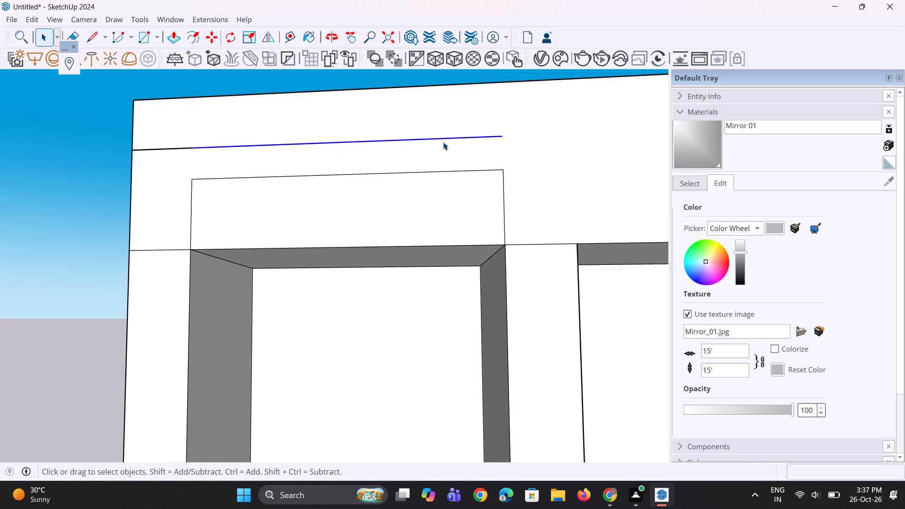
Extend the copied edge's other end by about 1' 8" and draw a vertical line from there down to the roof face's bottom edge.
{"action": "scroll", "coordinate": [450, 140], "scroll_direction": "up", "scroll_amount": 2}
{"action": "scroll", "coordinate": [436, 232], "scroll_direction": "down", "scroll_amount": 2}
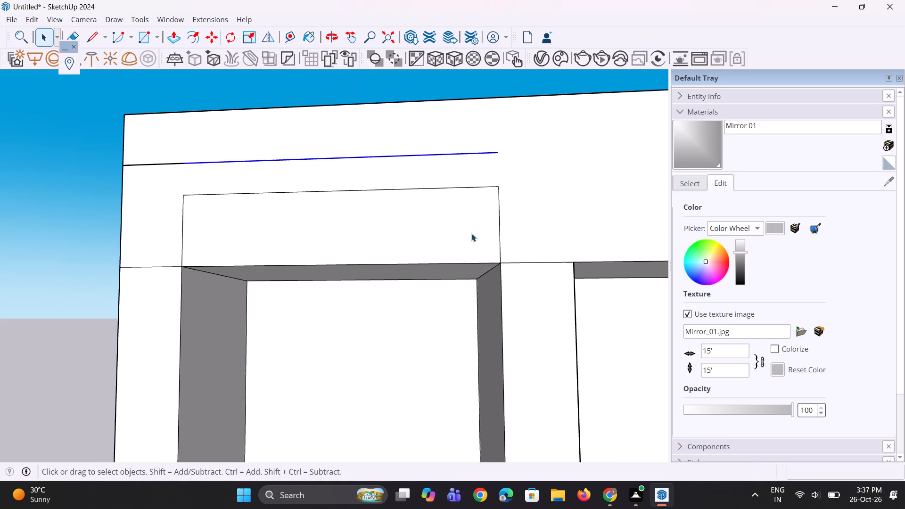
{"action": "middle_click_drag", "start_coordinate": [471, 233], "coordinate": [456, 233]}
{"action": "scroll", "coordinate": [484, 224], "scroll_direction": "up", "scroll_amount": 2}
{"action": "key", "text": "l"}
{"action": "scroll", "coordinate": [501, 243], "scroll_direction": "up", "scroll_amount": 2}
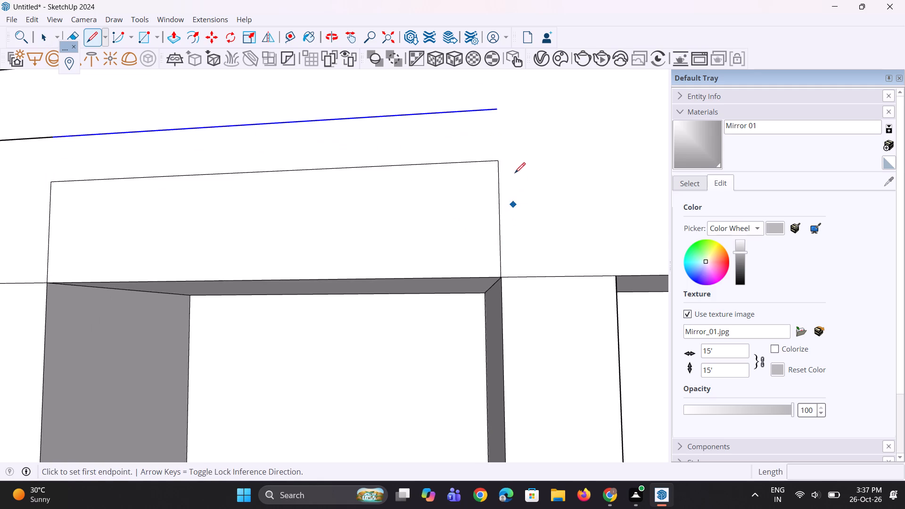
{"action": "left_click", "coordinate": [496, 109]}
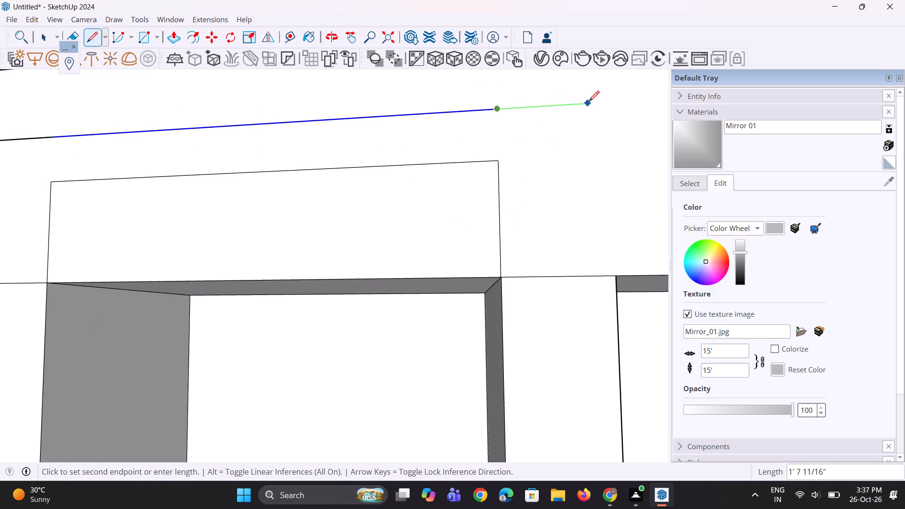
{"action": "left_click", "coordinate": [589, 101]}
{"action": "left_click", "coordinate": [589, 101]}
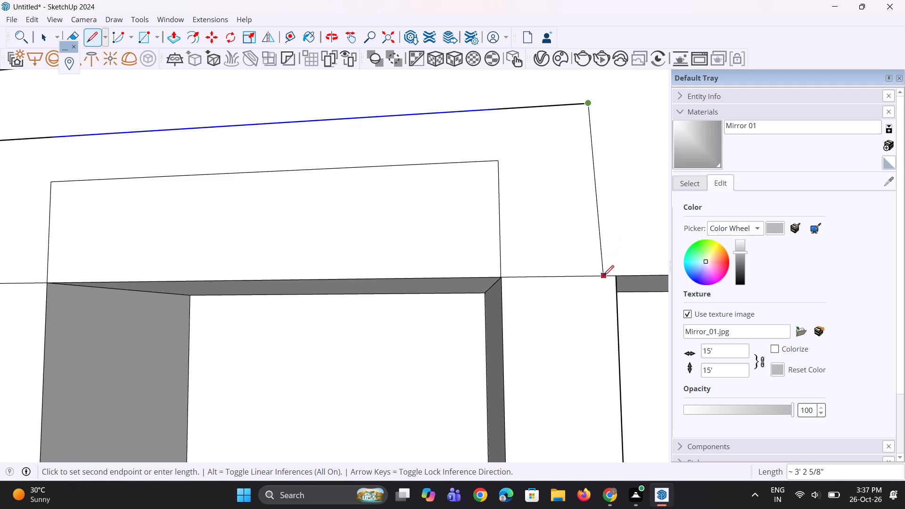
{"action": "left_click", "coordinate": [593, 276]}
{"action": "key", "text": "space"}
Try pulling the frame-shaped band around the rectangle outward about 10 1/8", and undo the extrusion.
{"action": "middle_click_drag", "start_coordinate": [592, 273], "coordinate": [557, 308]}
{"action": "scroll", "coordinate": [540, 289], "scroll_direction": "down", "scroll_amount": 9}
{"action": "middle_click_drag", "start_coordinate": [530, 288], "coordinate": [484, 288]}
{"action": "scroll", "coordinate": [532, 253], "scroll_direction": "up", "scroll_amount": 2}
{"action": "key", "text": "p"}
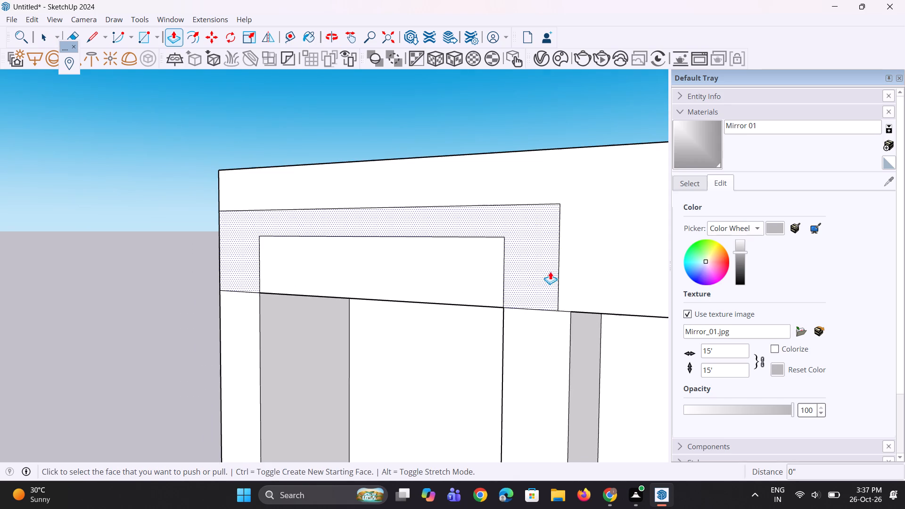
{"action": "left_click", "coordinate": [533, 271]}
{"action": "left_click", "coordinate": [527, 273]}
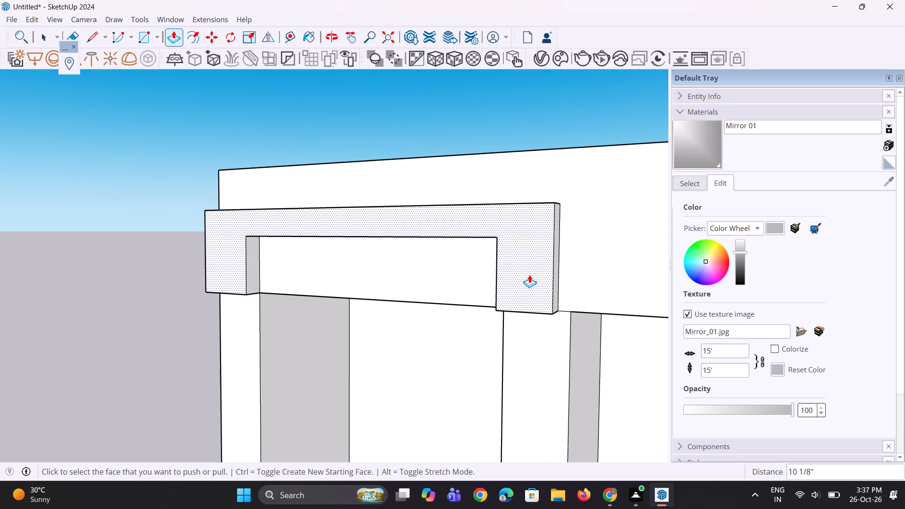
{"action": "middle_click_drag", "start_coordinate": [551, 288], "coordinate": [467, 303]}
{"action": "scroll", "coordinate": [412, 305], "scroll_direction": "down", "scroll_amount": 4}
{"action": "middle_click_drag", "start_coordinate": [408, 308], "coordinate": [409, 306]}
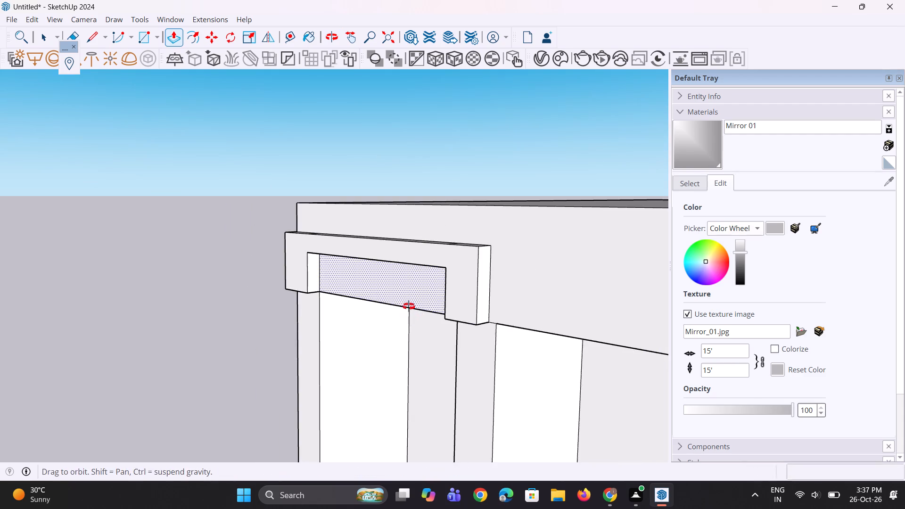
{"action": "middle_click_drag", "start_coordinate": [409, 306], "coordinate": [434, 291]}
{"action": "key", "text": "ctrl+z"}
Push the rectangle above the end opening inward 1' 5 9/16".
{"action": "scroll", "coordinate": [397, 289], "scroll_direction": "up", "scroll_amount": 1, "text": "ctrl"}
{"action": "left_click", "coordinate": [392, 289]}
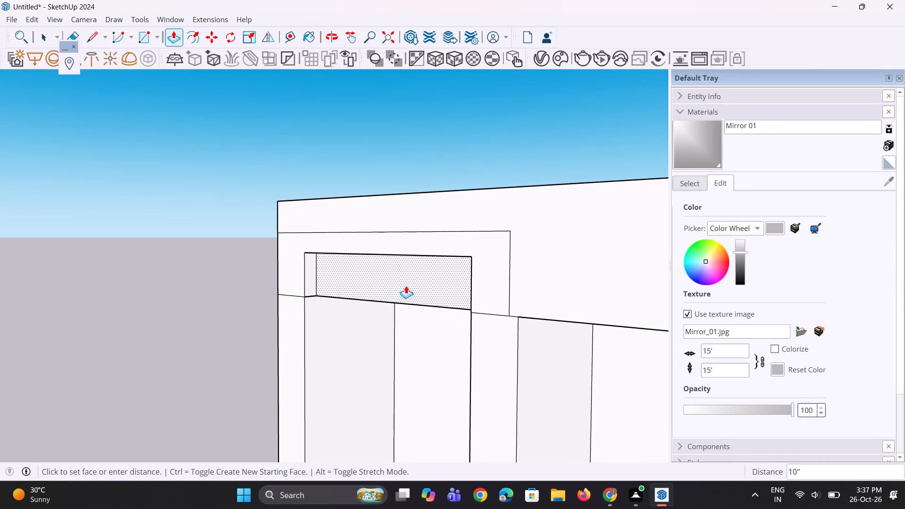
{"action": "left_click", "coordinate": [411, 282]}
Move the band outline's far vertical edge about 4 7/16" to line up with the top outer corner of the column below.
{"action": "middle_click_drag", "start_coordinate": [408, 324], "coordinate": [564, 243]}
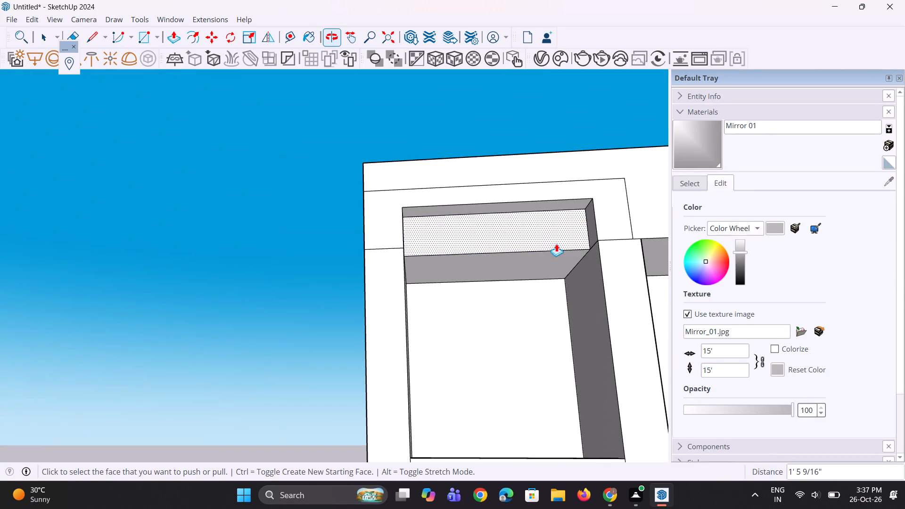
{"action": "scroll", "coordinate": [434, 280], "scroll_direction": "down", "scroll_amount": 4}
{"action": "middle_click_drag", "start_coordinate": [535, 275], "coordinate": [428, 345]}
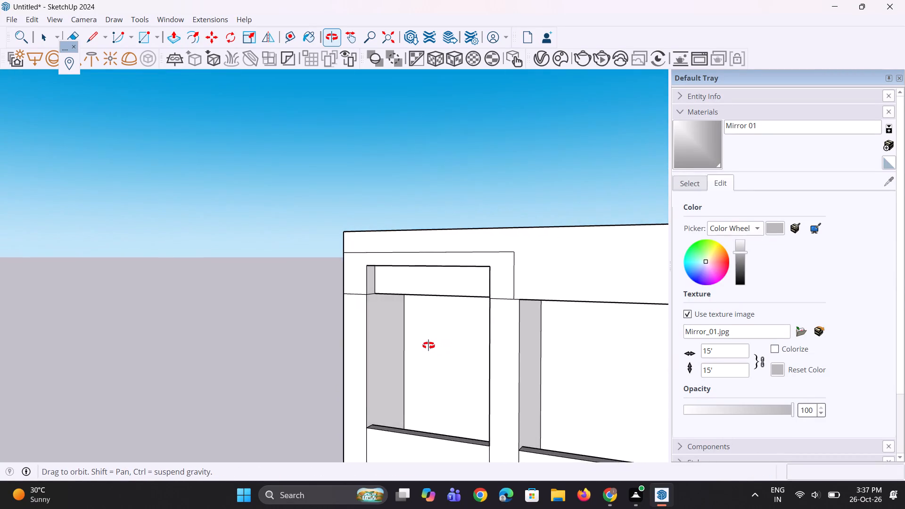
{"action": "middle_click_drag", "start_coordinate": [428, 345], "coordinate": [422, 334]}
{"action": "scroll", "coordinate": [455, 328], "scroll_direction": "up", "scroll_amount": 6}
{"action": "middle_click_drag", "start_coordinate": [540, 331], "coordinate": [630, 305]}
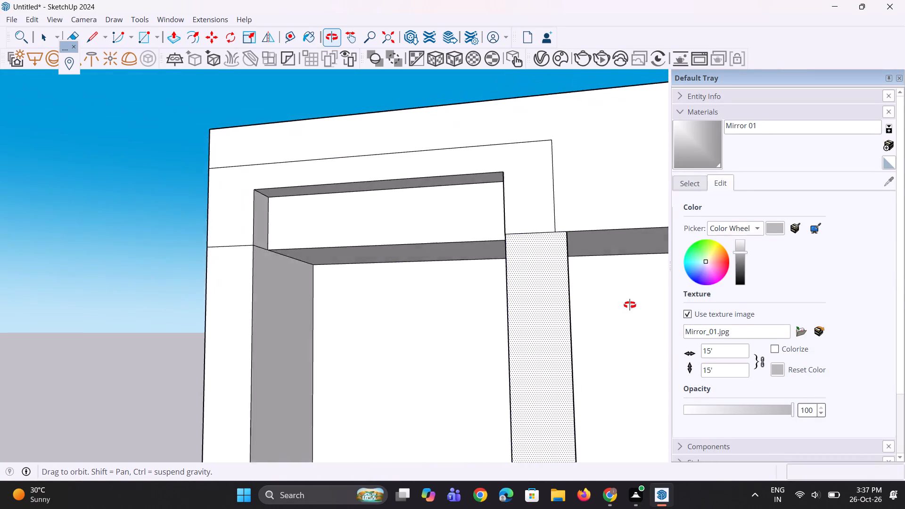
{"action": "middle_click_drag", "start_coordinate": [630, 305], "coordinate": [518, 272]}
{"action": "scroll", "coordinate": [540, 209], "scroll_direction": "up", "scroll_amount": 4}
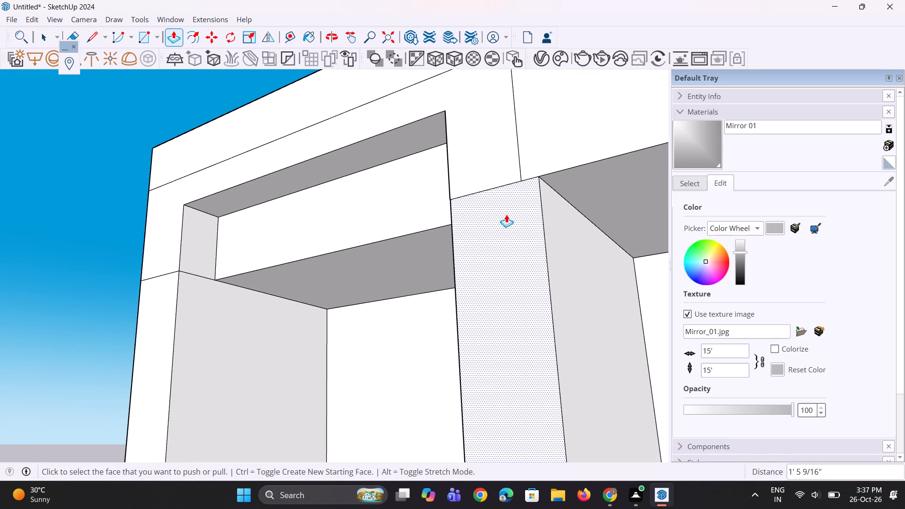
{"action": "scroll", "coordinate": [420, 263], "scroll_direction": "down", "scroll_amount": 4}
{"action": "middle_click_drag", "start_coordinate": [450, 274], "coordinate": [494, 279]}
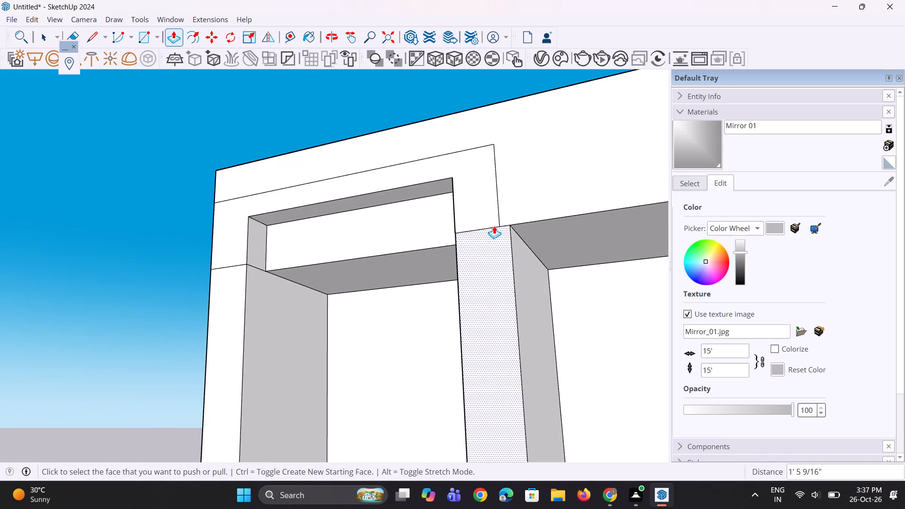
{"action": "key", "text": "space"}
{"action": "left_click", "coordinate": [498, 203]}
{"action": "scroll", "coordinate": [494, 222], "scroll_direction": "up", "scroll_amount": 2}
{"action": "key", "text": "m"}
{"action": "scroll", "coordinate": [499, 223], "scroll_direction": "up", "scroll_amount": 1}
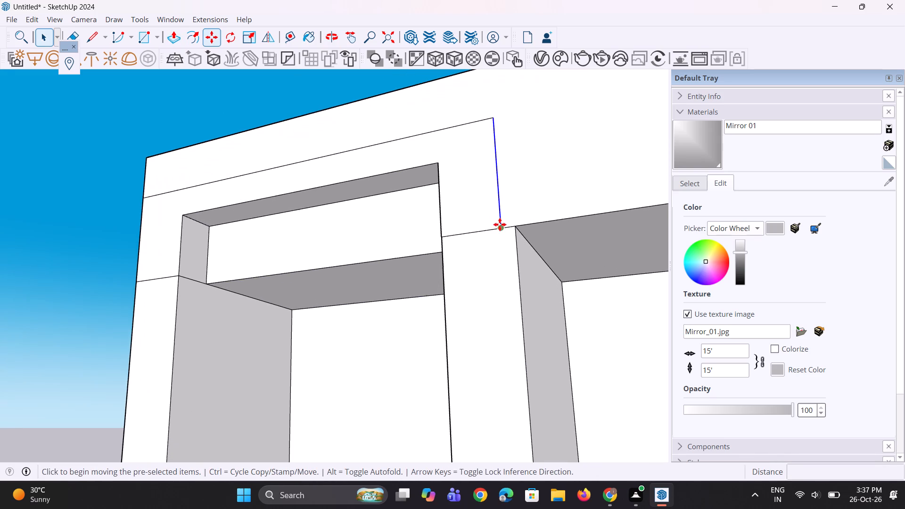
{"action": "left_click", "coordinate": [500, 232]}
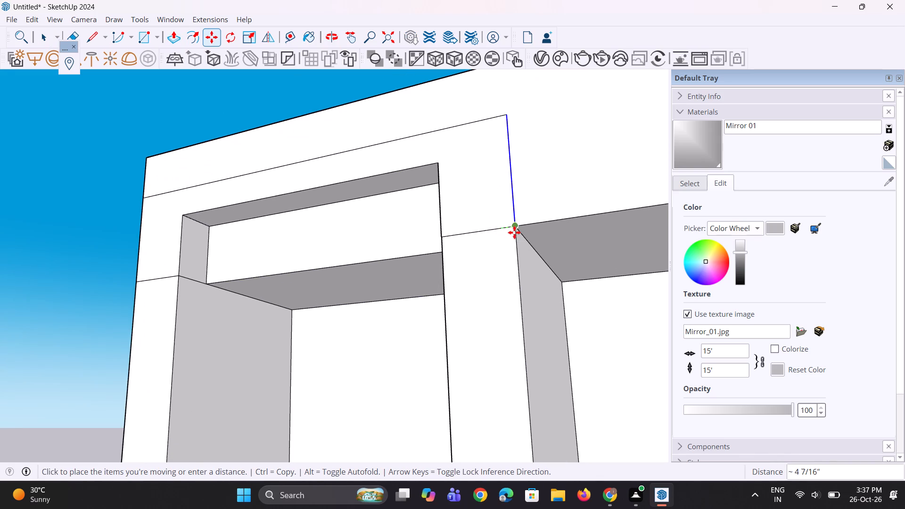
{"action": "left_click", "coordinate": [517, 232]}
Examine the band outline and the recess above the end opening from several angles around the roof corner.
{"action": "middle_click_drag", "start_coordinate": [496, 256], "coordinate": [477, 281]}
{"action": "scroll", "coordinate": [467, 309], "scroll_direction": "up", "scroll_amount": 1}
{"action": "scroll", "coordinate": [456, 324], "scroll_direction": "down", "scroll_amount": 3}
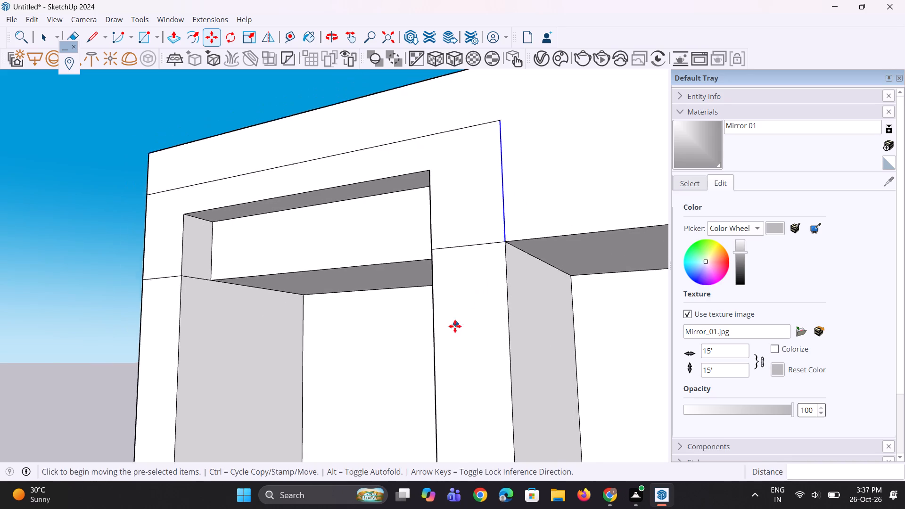
{"action": "scroll", "coordinate": [455, 326], "scroll_direction": "down", "scroll_amount": 5}
{"action": "middle_click_drag", "start_coordinate": [438, 278], "coordinate": [346, 328]}
{"action": "scroll", "coordinate": [394, 214], "scroll_direction": "up", "scroll_amount": 2}
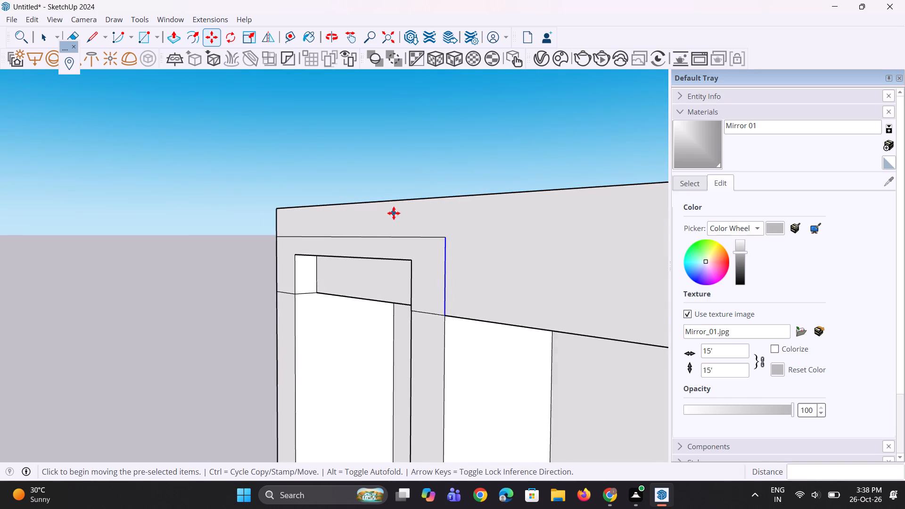
{"action": "scroll", "coordinate": [378, 191], "scroll_direction": "up", "scroll_amount": 4}
{"action": "middle_click_drag", "start_coordinate": [369, 196], "coordinate": [376, 203]}
{"action": "scroll", "coordinate": [353, 230], "scroll_direction": "up", "scroll_amount": 1}
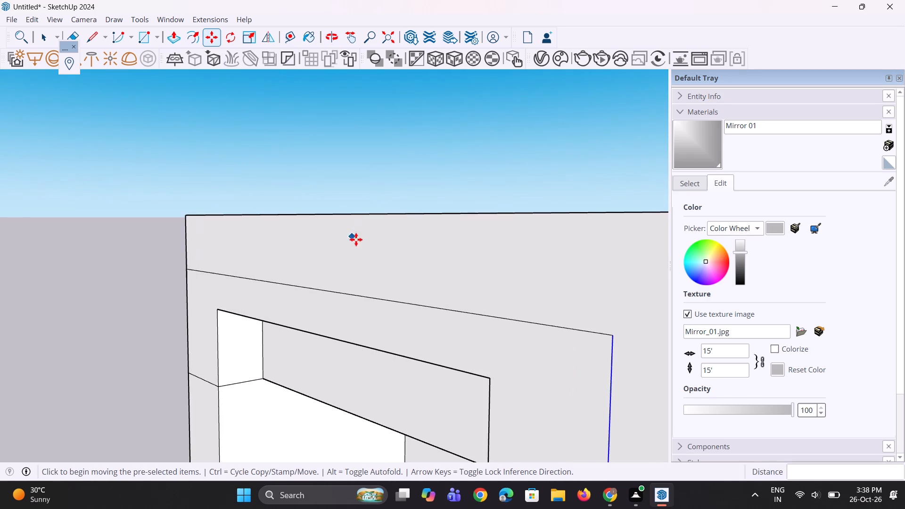
{"action": "scroll", "coordinate": [362, 241], "scroll_direction": "down", "scroll_amount": 5}
{"action": "middle_click_drag", "start_coordinate": [358, 246], "coordinate": [384, 244]}
{"action": "scroll", "coordinate": [380, 246], "scroll_direction": "up", "scroll_amount": 2}
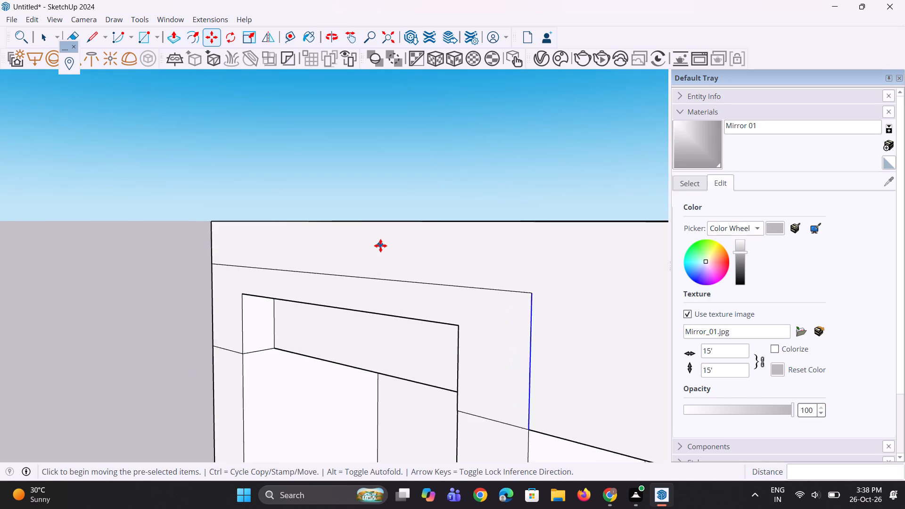
{"action": "scroll", "coordinate": [363, 271], "scroll_direction": "down", "scroll_amount": 3}
{"action": "middle_click_drag", "start_coordinate": [315, 298], "coordinate": [329, 301]}
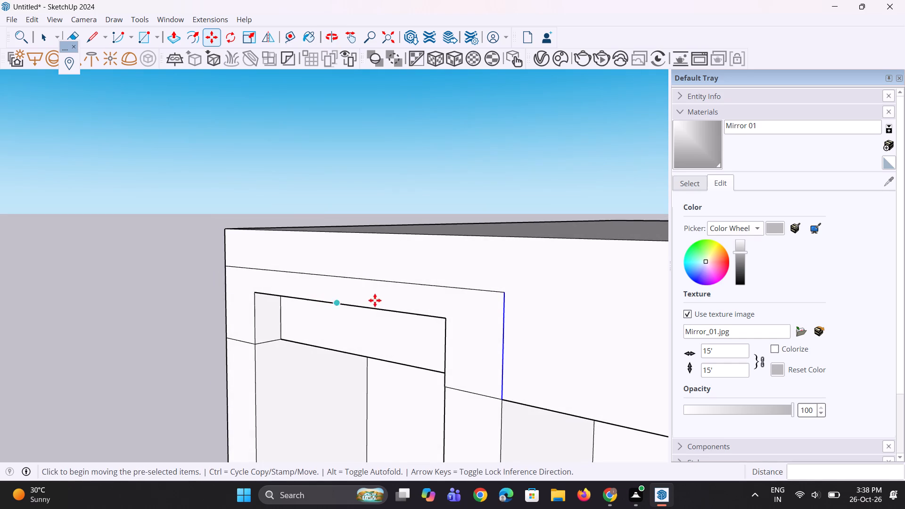
{"action": "scroll", "coordinate": [377, 297], "scroll_direction": "up", "scroll_amount": 1}
{"action": "scroll", "coordinate": [274, 315], "scroll_direction": "down", "scroll_amount": 4}
{"action": "middle_click_drag", "start_coordinate": [269, 320], "coordinate": [291, 303]}
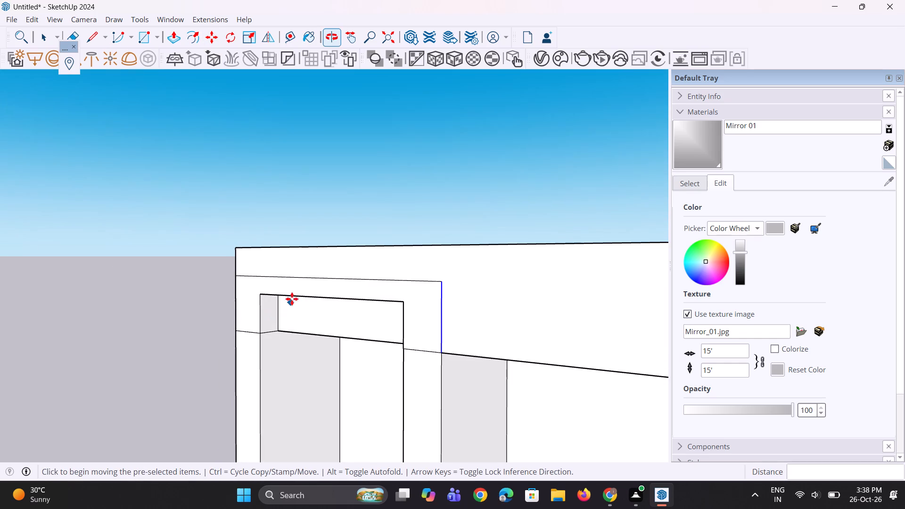
Draw a vertical line from the band outline's far top corner up to the roof's top edge.
{"action": "key", "text": "p"}
{"action": "left_click", "coordinate": [391, 260]}
{"action": "key", "text": "space"}
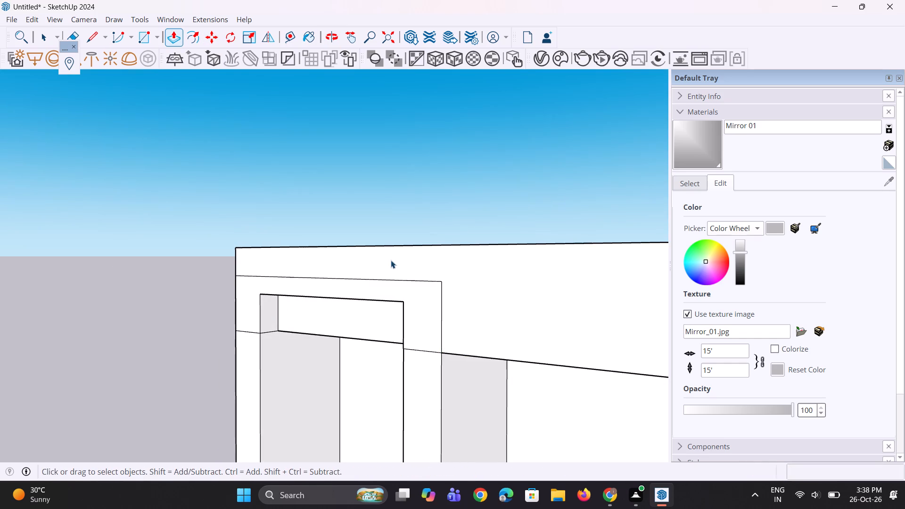
{"action": "key", "text": "space"}
{"action": "key", "text": "l"}
{"action": "scroll", "coordinate": [433, 285], "scroll_direction": "up", "scroll_amount": 2}
{"action": "left_click", "coordinate": [444, 280]}
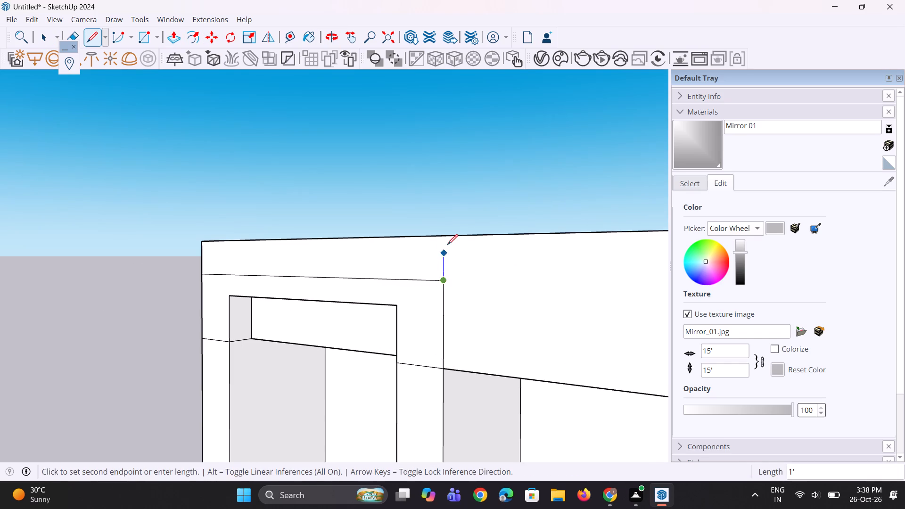
{"action": "left_click", "coordinate": [450, 235]}
Push the strip between the band and the roof's top edge inward 3 5/8".
{"action": "key", "text": "p"}
{"action": "left_click", "coordinate": [410, 246]}
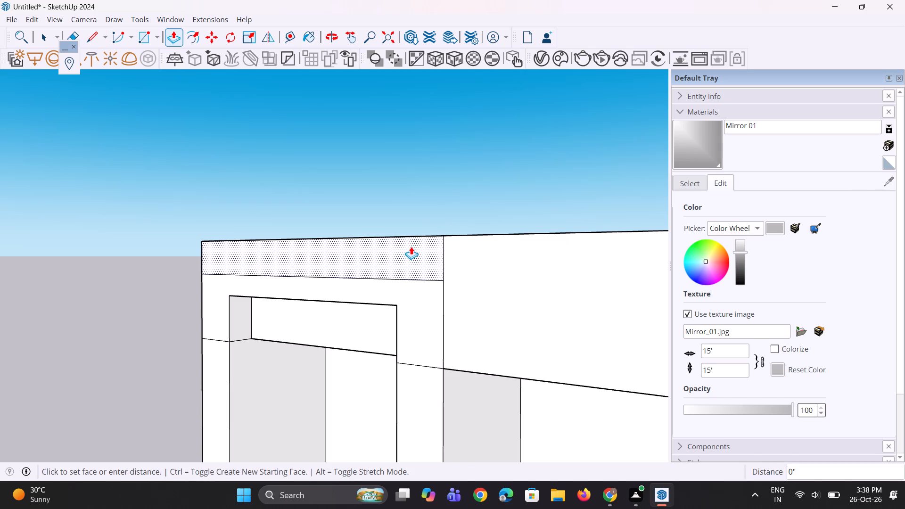
{"action": "left_click", "coordinate": [413, 245]}
Erase the leftover seam edges where the band meets the two columns of the end opening.
{"action": "middle_click_drag", "start_coordinate": [356, 294], "coordinate": [398, 251]}
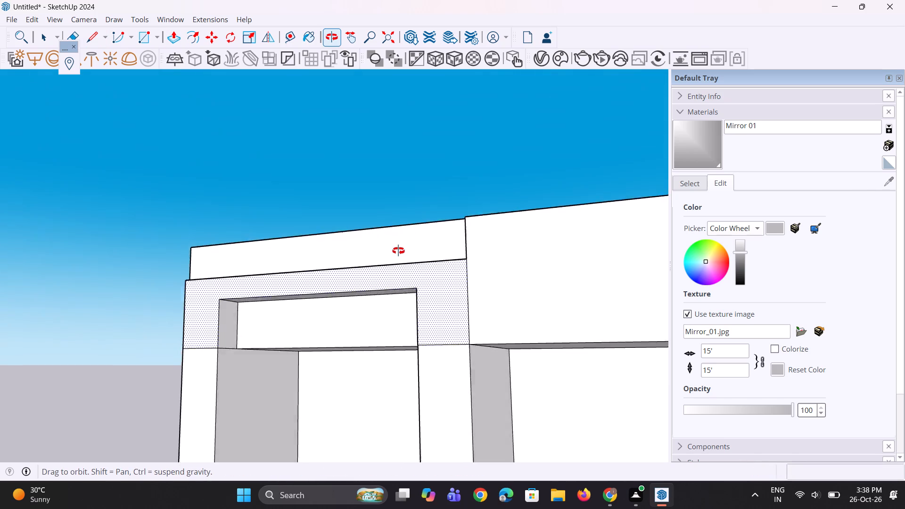
{"action": "middle_click_drag", "start_coordinate": [398, 251], "coordinate": [294, 284]}
{"action": "scroll", "coordinate": [296, 292], "scroll_direction": "down", "scroll_amount": 5}
{"action": "middle_click_drag", "start_coordinate": [306, 293], "coordinate": [273, 265]}
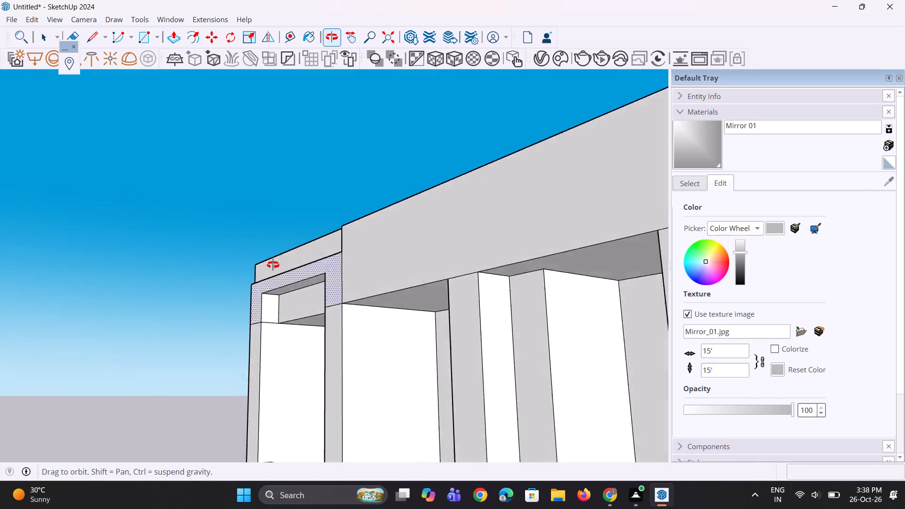
{"action": "middle_click_drag", "start_coordinate": [273, 265], "coordinate": [269, 269]}
{"action": "scroll", "coordinate": [294, 256], "scroll_direction": "down", "scroll_amount": 5}
{"action": "middle_click_drag", "start_coordinate": [294, 260], "coordinate": [302, 269]}
{"action": "scroll", "coordinate": [303, 302], "scroll_direction": "up", "scroll_amount": 8}
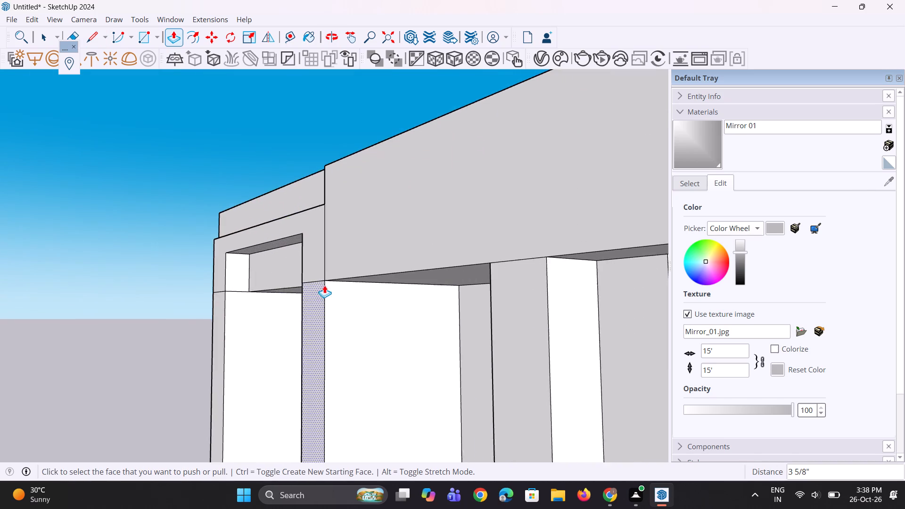
{"action": "scroll", "coordinate": [324, 285], "scroll_direction": "up", "scroll_amount": 2}
{"action": "key", "text": "e"}
{"action": "left_click_drag", "start_coordinate": [303, 272], "coordinate": [311, 299]}
{"action": "middle_click", "coordinate": [246, 296]}
{"action": "scroll", "coordinate": [212, 295], "scroll_direction": "up", "scroll_amount": 3}
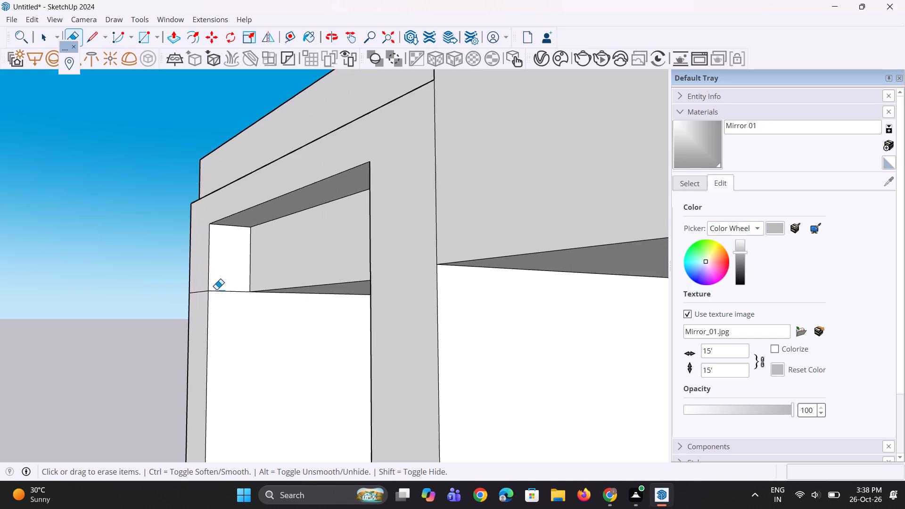
{"action": "scroll", "coordinate": [216, 289], "scroll_direction": "up", "scroll_amount": 3}
{"action": "left_click_drag", "start_coordinate": [220, 284], "coordinate": [223, 317]}
{"action": "left_click_drag", "start_coordinate": [196, 291], "coordinate": [192, 318]}
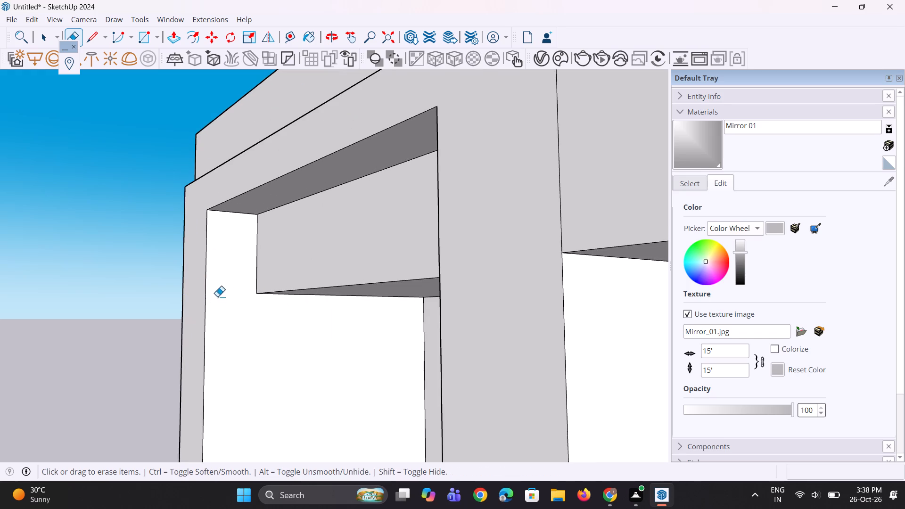
Push the underside of the wall above the end opening up 2' 2 9/16" to meet the band's underside.
{"action": "middle_click_drag", "start_coordinate": [226, 287], "coordinate": [346, 292]}
{"action": "scroll", "coordinate": [332, 286], "scroll_direction": "down", "scroll_amount": 11}
{"action": "middle_click_drag", "start_coordinate": [307, 316], "coordinate": [324, 253]}
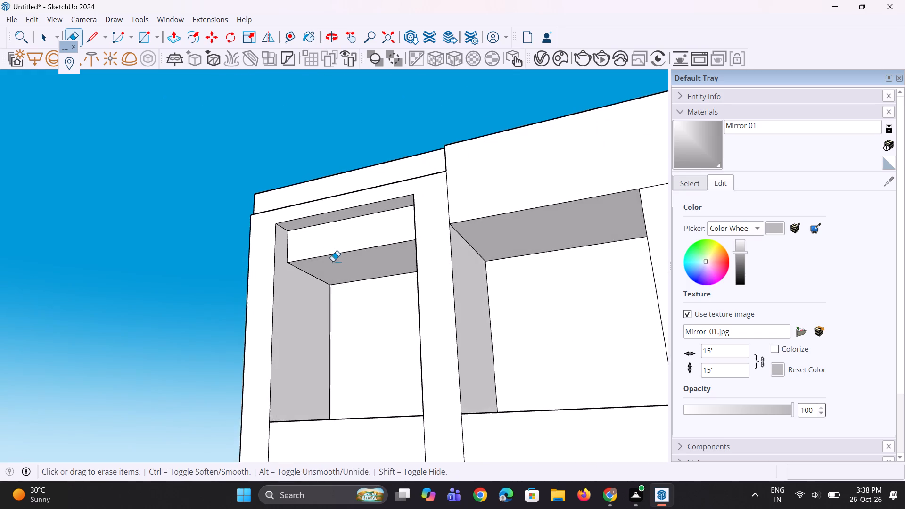
{"action": "scroll", "coordinate": [337, 269], "scroll_direction": "up", "scroll_amount": 4}
{"action": "key", "text": "p"}
{"action": "left_click", "coordinate": [364, 263]}
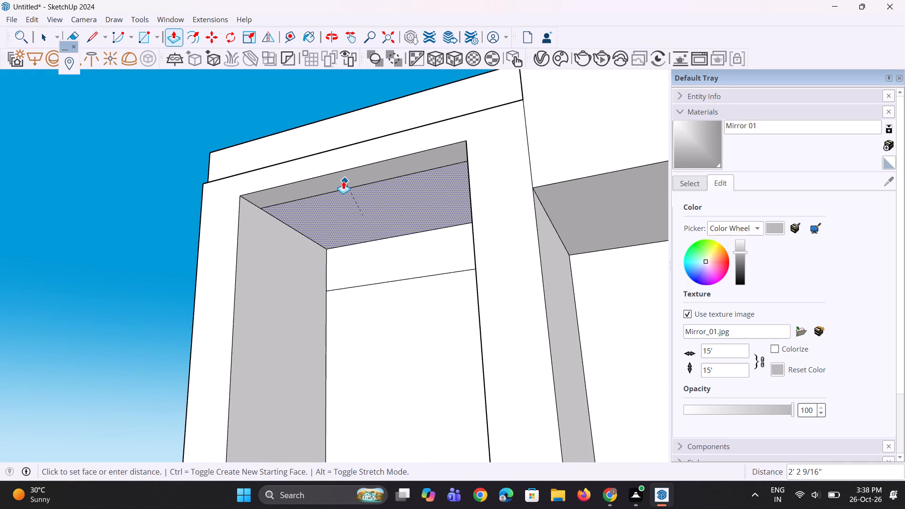
{"action": "left_click", "coordinate": [341, 181]}
Erase the leftover horizontal edge across the back wall of the end opening.
{"action": "middle_click_drag", "start_coordinate": [335, 279], "coordinate": [340, 325]}
{"action": "scroll", "coordinate": [348, 260], "scroll_direction": "up", "scroll_amount": 4}
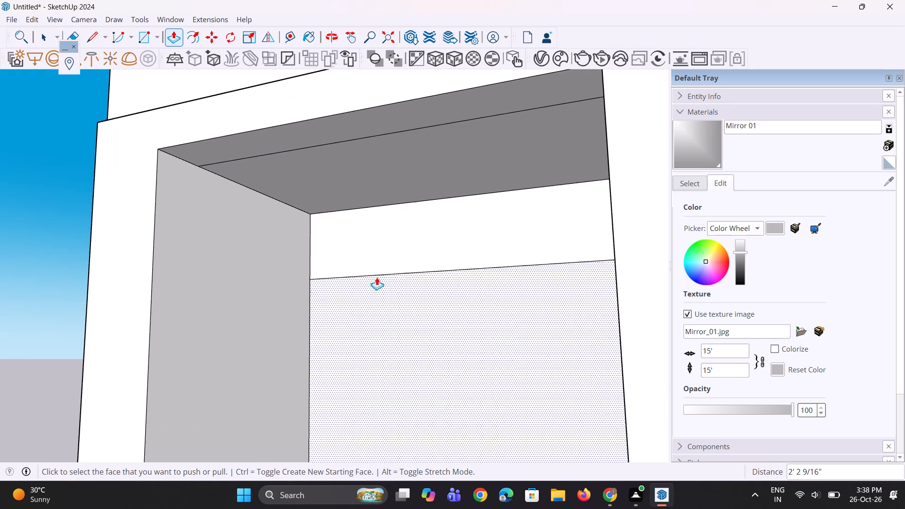
{"action": "key", "text": "e"}
{"action": "left_click_drag", "start_coordinate": [401, 259], "coordinate": [411, 307]}
Erase the short cross edge near the far end of the narrow ledge above the band.
{"action": "scroll", "coordinate": [383, 245], "scroll_direction": "down", "scroll_amount": 6}
{"action": "middle_click_drag", "start_coordinate": [356, 316], "coordinate": [348, 364]}
{"action": "scroll", "coordinate": [312, 239], "scroll_direction": "down", "scroll_amount": 5}
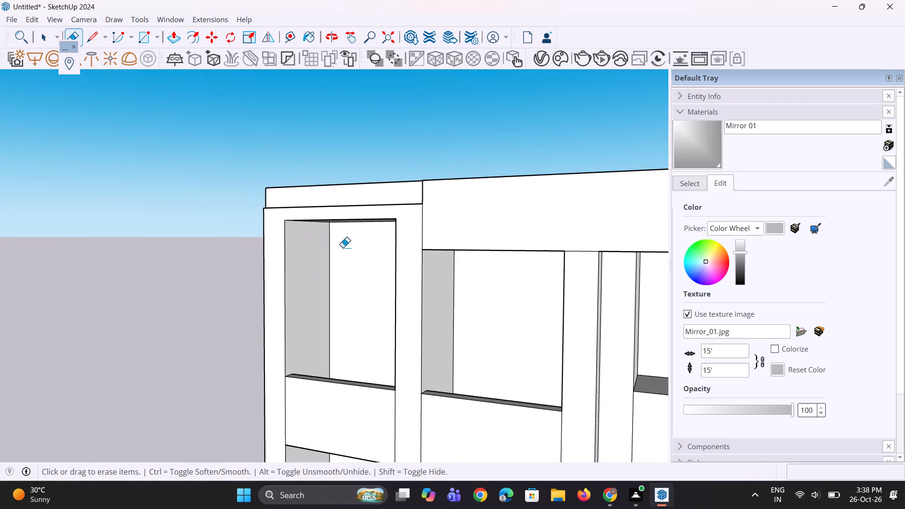
{"action": "middle_click_drag", "start_coordinate": [355, 250], "coordinate": [351, 327]}
{"action": "scroll", "coordinate": [366, 274], "scroll_direction": "up", "scroll_amount": 5}
{"action": "middle_click_drag", "start_coordinate": [385, 266], "coordinate": [356, 263]}
{"action": "scroll", "coordinate": [364, 244], "scroll_direction": "up", "scroll_amount": 2}
{"action": "middle_click_drag", "start_coordinate": [380, 264], "coordinate": [393, 303]}
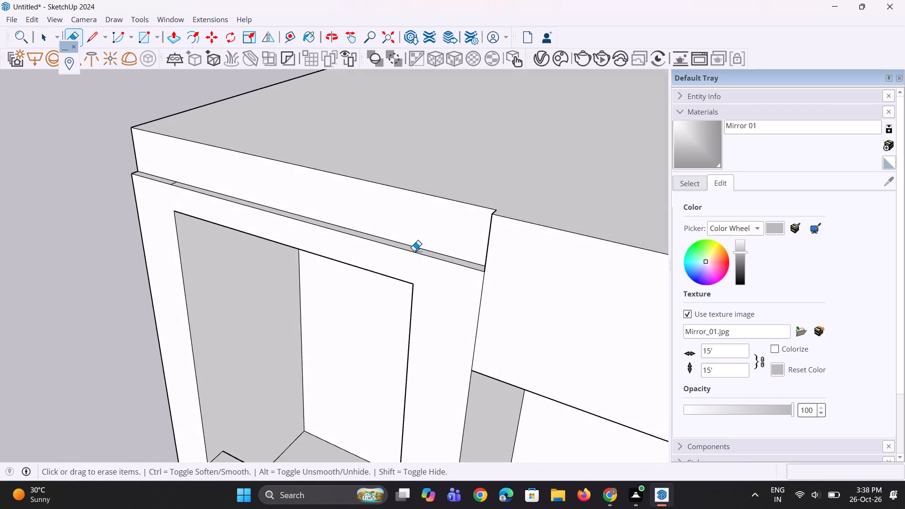
{"action": "left_click_drag", "start_coordinate": [414, 251], "coordinate": [428, 258]}
{"action": "key", "text": "ctrl+z"}
{"action": "scroll", "coordinate": [377, 260], "scroll_direction": "up", "scroll_amount": 2}
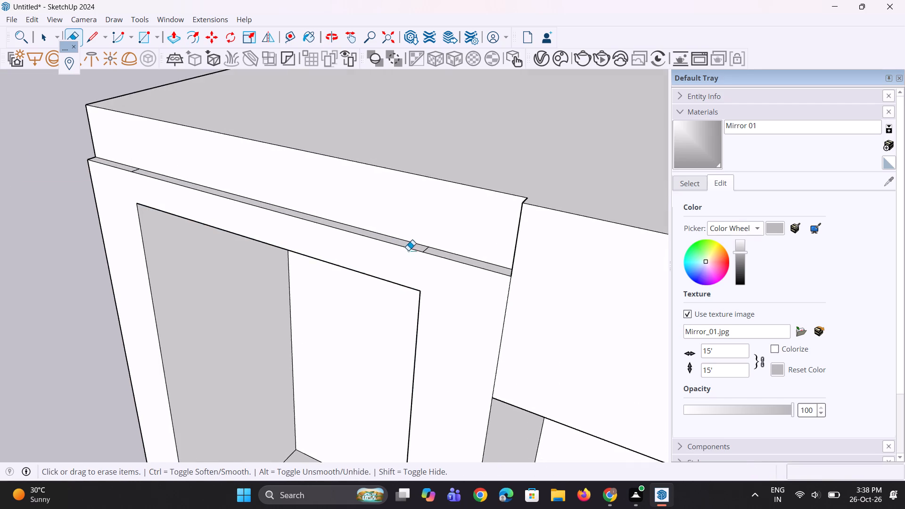
{"action": "scroll", "coordinate": [419, 248], "scroll_direction": "up", "scroll_amount": 3}
{"action": "left_click_drag", "start_coordinate": [429, 252], "coordinate": [437, 255]}
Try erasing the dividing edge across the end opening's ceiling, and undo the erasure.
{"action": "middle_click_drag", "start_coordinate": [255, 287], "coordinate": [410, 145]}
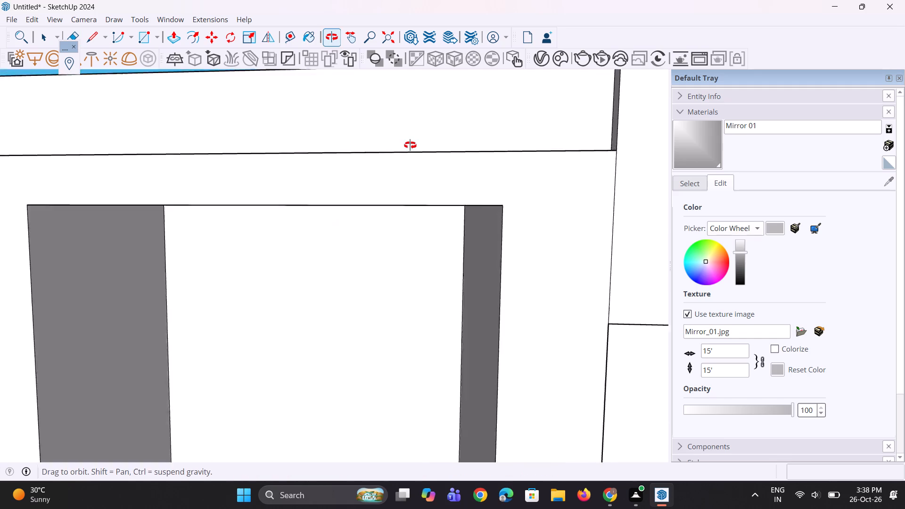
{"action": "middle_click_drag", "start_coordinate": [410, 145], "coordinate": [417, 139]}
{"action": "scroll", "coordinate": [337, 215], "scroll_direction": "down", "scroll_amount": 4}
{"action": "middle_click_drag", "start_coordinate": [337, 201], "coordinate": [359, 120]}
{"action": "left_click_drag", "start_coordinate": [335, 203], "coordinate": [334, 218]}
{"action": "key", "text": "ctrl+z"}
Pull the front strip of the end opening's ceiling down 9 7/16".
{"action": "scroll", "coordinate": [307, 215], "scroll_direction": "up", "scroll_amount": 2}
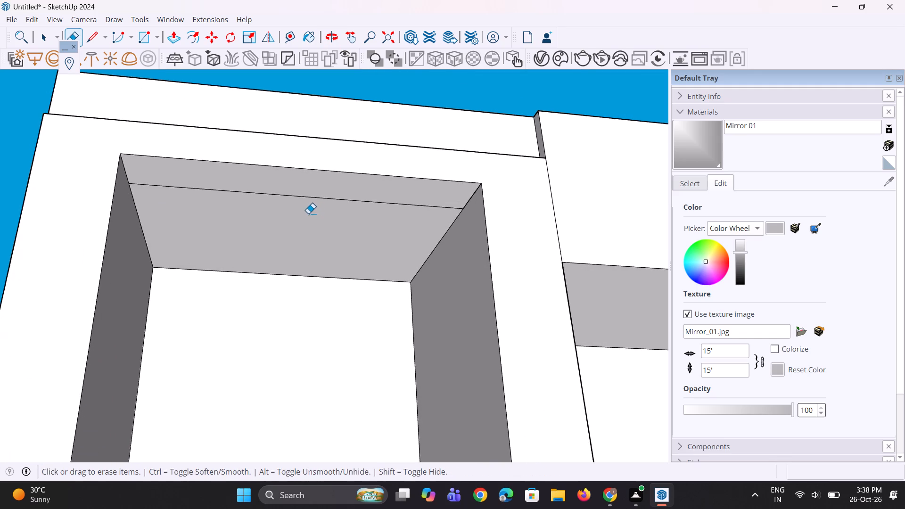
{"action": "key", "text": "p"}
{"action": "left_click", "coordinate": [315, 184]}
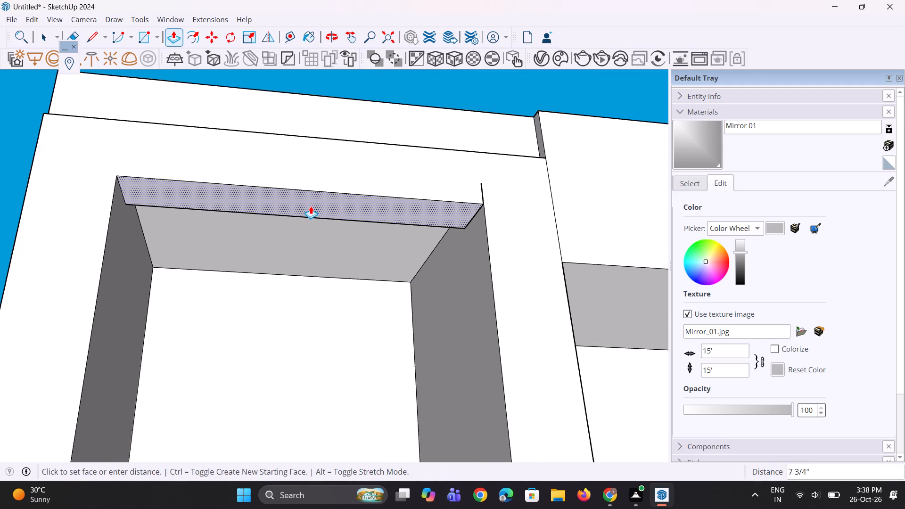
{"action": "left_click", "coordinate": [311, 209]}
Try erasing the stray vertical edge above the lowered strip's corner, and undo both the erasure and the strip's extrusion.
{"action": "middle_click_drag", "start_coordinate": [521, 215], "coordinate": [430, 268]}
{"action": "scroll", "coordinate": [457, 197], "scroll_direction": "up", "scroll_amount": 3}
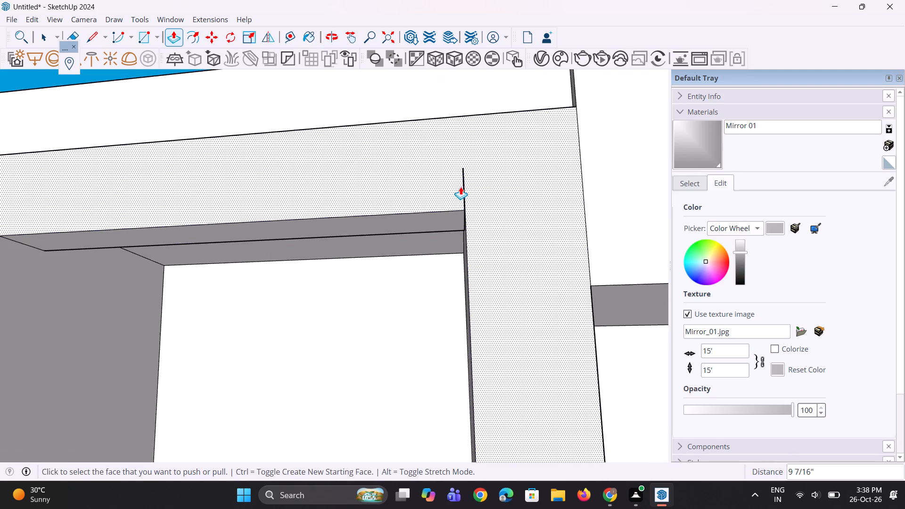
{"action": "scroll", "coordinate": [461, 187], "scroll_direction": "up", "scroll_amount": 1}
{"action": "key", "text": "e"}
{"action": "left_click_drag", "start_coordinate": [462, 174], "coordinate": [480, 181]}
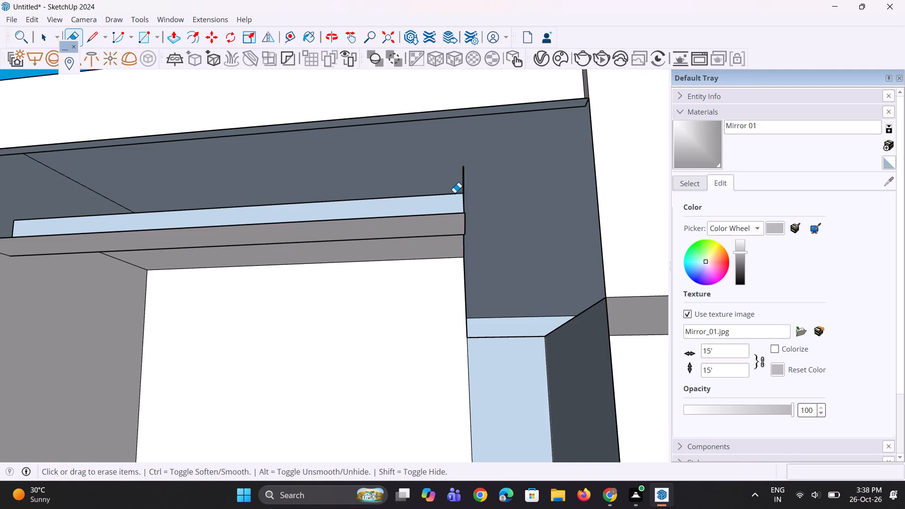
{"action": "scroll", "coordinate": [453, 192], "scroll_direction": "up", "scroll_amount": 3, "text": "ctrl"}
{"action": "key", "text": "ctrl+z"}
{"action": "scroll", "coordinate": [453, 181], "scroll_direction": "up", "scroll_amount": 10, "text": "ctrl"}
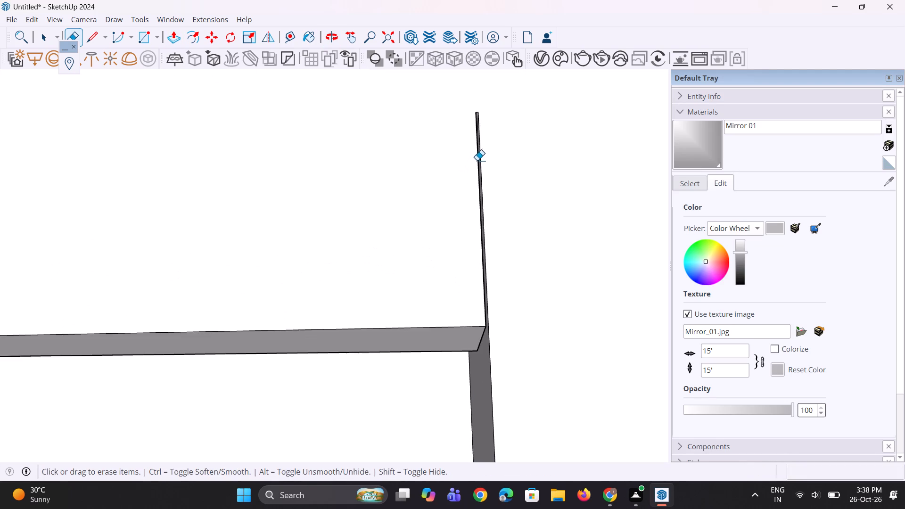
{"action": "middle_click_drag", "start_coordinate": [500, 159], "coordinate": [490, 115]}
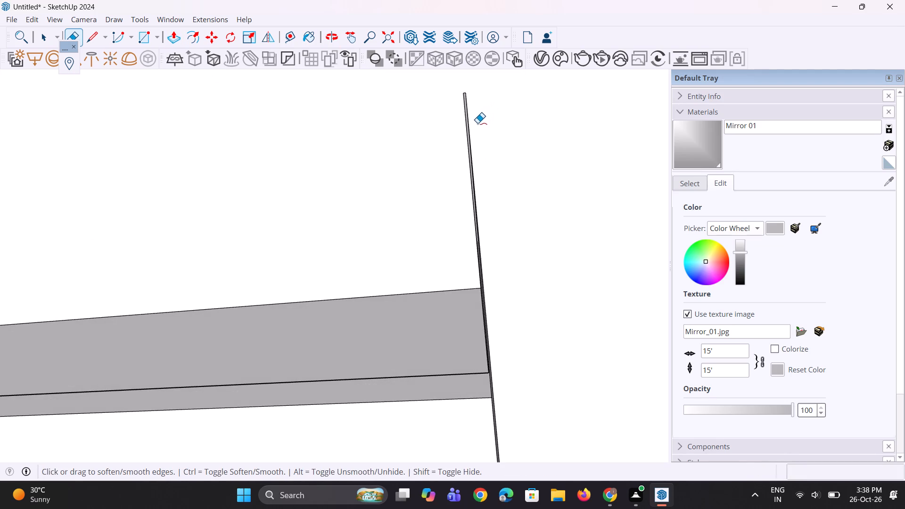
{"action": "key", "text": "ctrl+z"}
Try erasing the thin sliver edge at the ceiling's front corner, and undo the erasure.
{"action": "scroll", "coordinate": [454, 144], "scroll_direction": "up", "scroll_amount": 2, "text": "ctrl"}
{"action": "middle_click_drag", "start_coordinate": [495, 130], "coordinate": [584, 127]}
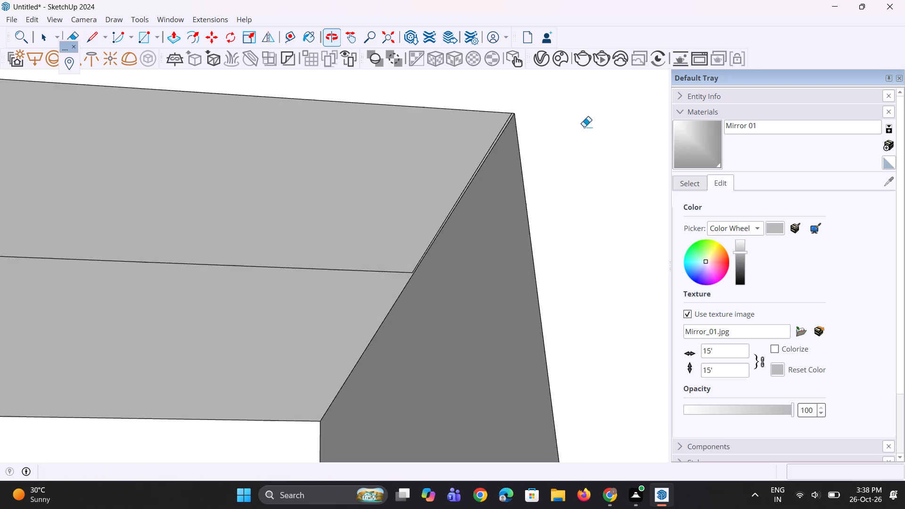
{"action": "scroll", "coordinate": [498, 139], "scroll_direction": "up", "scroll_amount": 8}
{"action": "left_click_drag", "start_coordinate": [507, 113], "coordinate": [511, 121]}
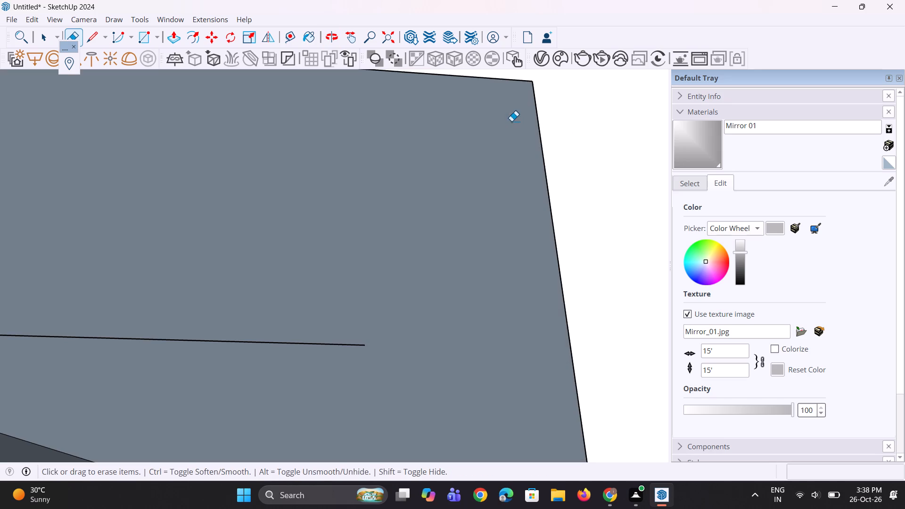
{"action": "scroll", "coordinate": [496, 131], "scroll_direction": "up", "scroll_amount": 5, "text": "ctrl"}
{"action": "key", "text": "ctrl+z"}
Erase the sliver edge along the ceiling's side and the dividing edge across the end opening's ceiling.
{"action": "scroll", "coordinate": [471, 150], "scroll_direction": "down", "scroll_amount": 4}
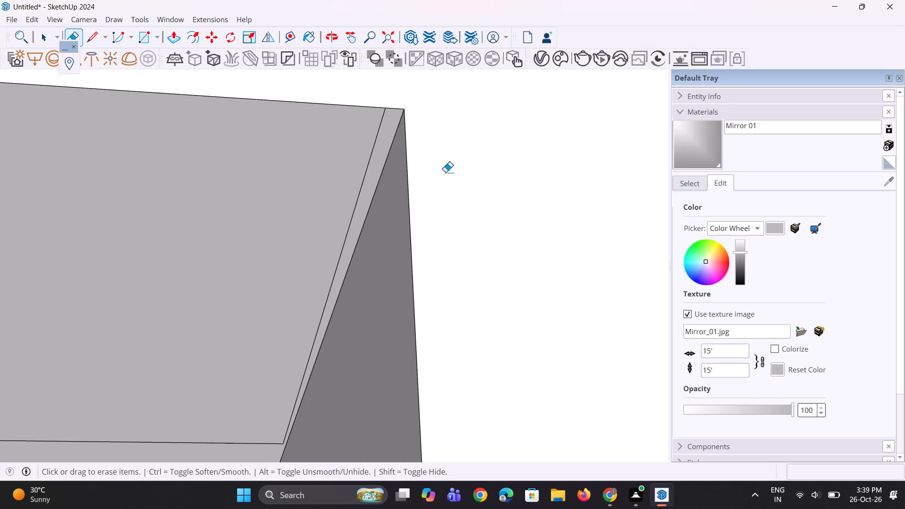
{"action": "scroll", "coordinate": [445, 173], "scroll_direction": "down", "scroll_amount": 4}
{"action": "scroll", "coordinate": [410, 173], "scroll_direction": "up", "scroll_amount": 6}
{"action": "left_click", "coordinate": [383, 163]}
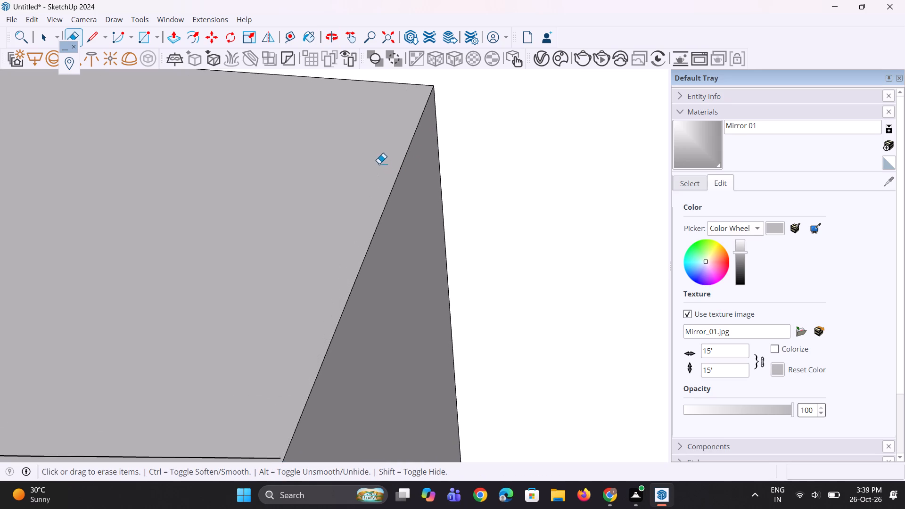
{"action": "scroll", "coordinate": [396, 193], "scroll_direction": "down", "scroll_amount": 8}
{"action": "scroll", "coordinate": [287, 362], "scroll_direction": "up", "scroll_amount": 3}
{"action": "left_click_drag", "start_coordinate": [269, 427], "coordinate": [269, 432]}
{"action": "scroll", "coordinate": [336, 272], "scroll_direction": "down", "scroll_amount": 19}
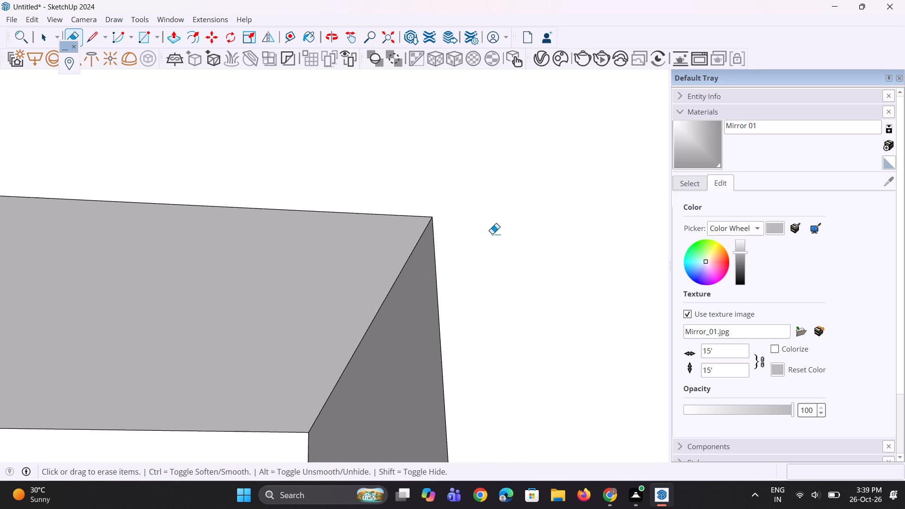
Pull the whole ceiling face of the end opening down 9 7/16".
{"action": "scroll", "coordinate": [492, 234], "scroll_direction": "down", "scroll_amount": 6}
{"action": "scroll", "coordinate": [410, 224], "scroll_direction": "down", "scroll_amount": 14}
{"action": "middle_click_drag", "start_coordinate": [342, 254], "coordinate": [335, 275]}
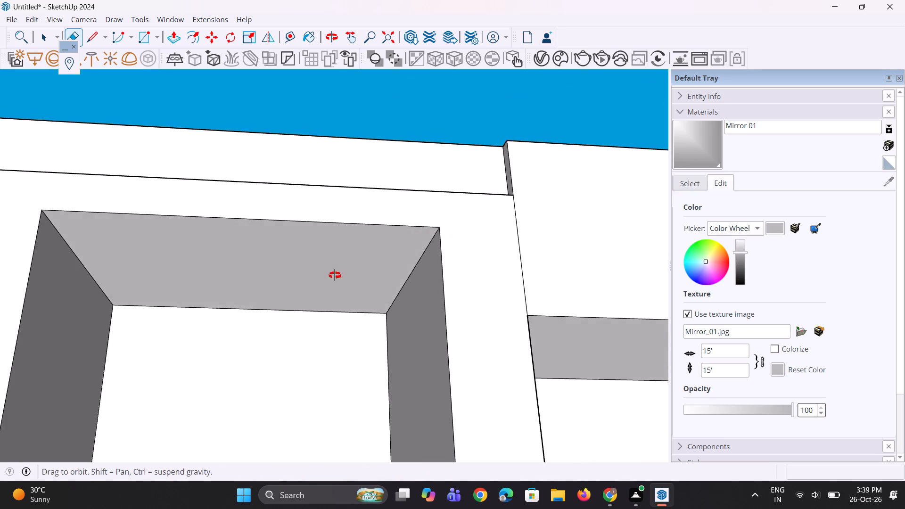
{"action": "middle_click_drag", "start_coordinate": [335, 275], "coordinate": [334, 279]}
{"action": "scroll", "coordinate": [323, 283], "scroll_direction": "up", "scroll_amount": 2}
{"action": "key", "text": "p"}
{"action": "left_click", "coordinate": [341, 246]}
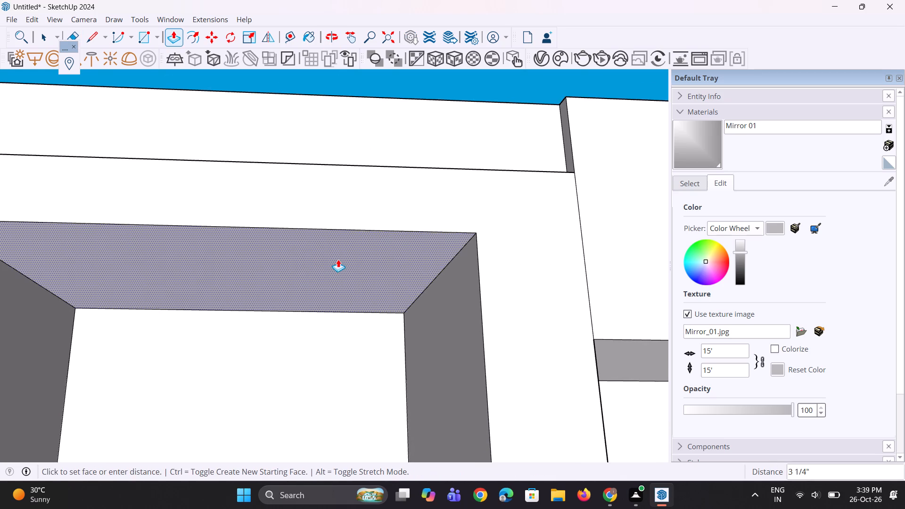
{"action": "left_click", "coordinate": [335, 283]}
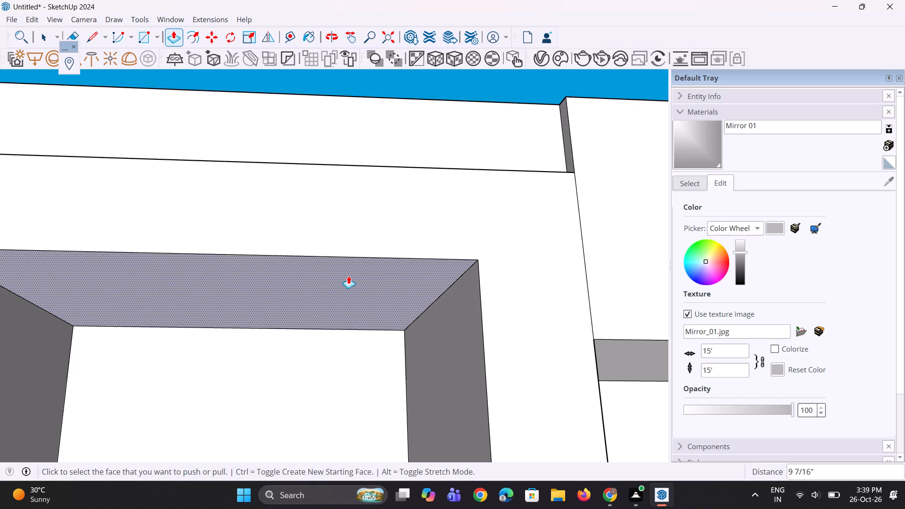
Push the recessed strip above the band further inward 2' 2 1/16".
{"action": "scroll", "coordinate": [359, 266], "scroll_direction": "down", "scroll_amount": 6}
{"action": "middle_click_drag", "start_coordinate": [435, 266], "coordinate": [266, 347]}
{"action": "scroll", "coordinate": [360, 297], "scroll_direction": "down", "scroll_amount": 5}
{"action": "middle_click_drag", "start_coordinate": [346, 301], "coordinate": [308, 364]}
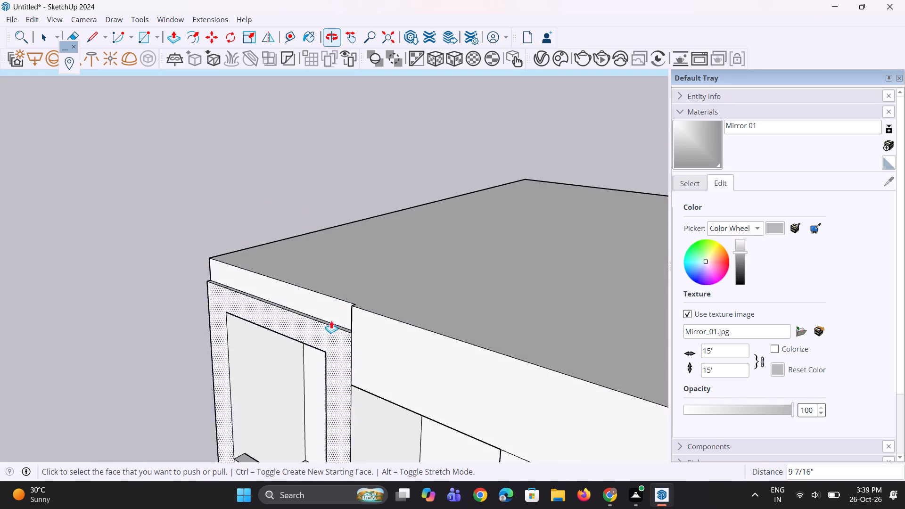
{"action": "scroll", "coordinate": [336, 284], "scroll_direction": "up", "scroll_amount": 3}
{"action": "scroll", "coordinate": [336, 311], "scroll_direction": "down", "scroll_amount": 4}
{"action": "scroll", "coordinate": [305, 346], "scroll_direction": "up", "scroll_amount": 5}
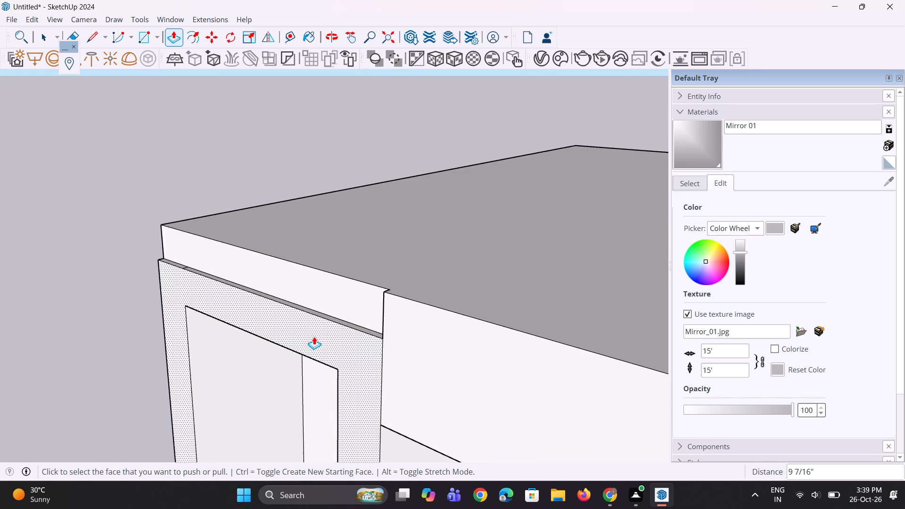
{"action": "left_click", "coordinate": [314, 337]}
{"action": "key", "text": "space"}
{"action": "key", "text": "space"}
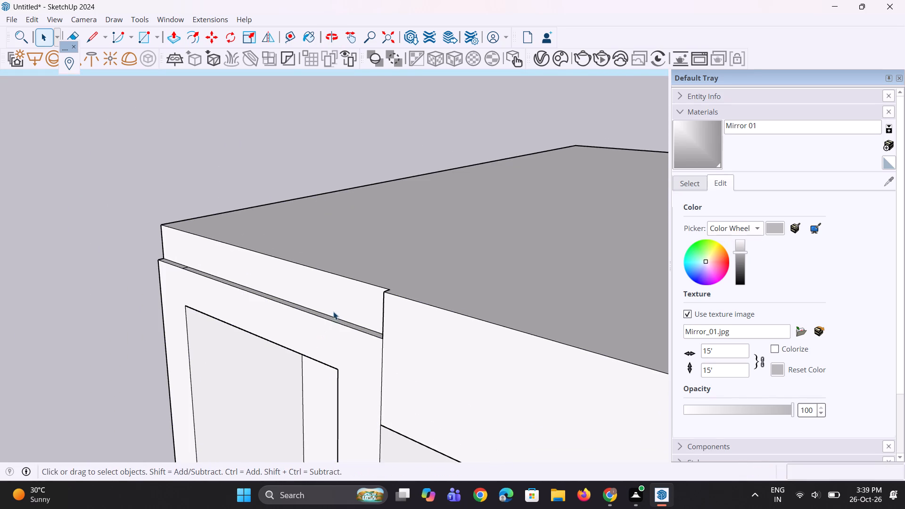
{"action": "key", "text": "p"}
{"action": "scroll", "coordinate": [334, 307], "scroll_direction": "up", "scroll_amount": 1}
{"action": "left_click", "coordinate": [334, 302]}
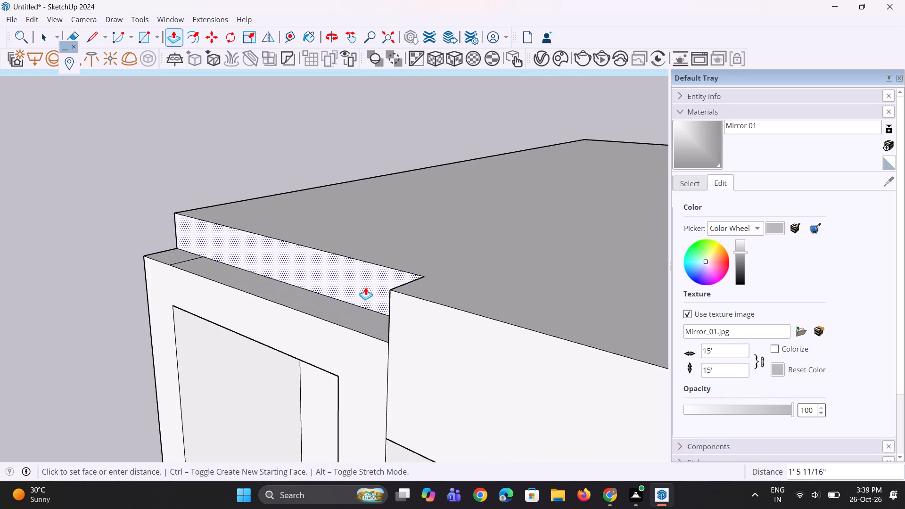
{"action": "left_click", "coordinate": [377, 284]}
Inspect the frame around the roof's end opening, including its ceiling and the recessed strip above it.
{"action": "middle_click_drag", "start_coordinate": [243, 344], "coordinate": [303, 247]}
{"action": "scroll", "coordinate": [337, 265], "scroll_direction": "down", "scroll_amount": 6}
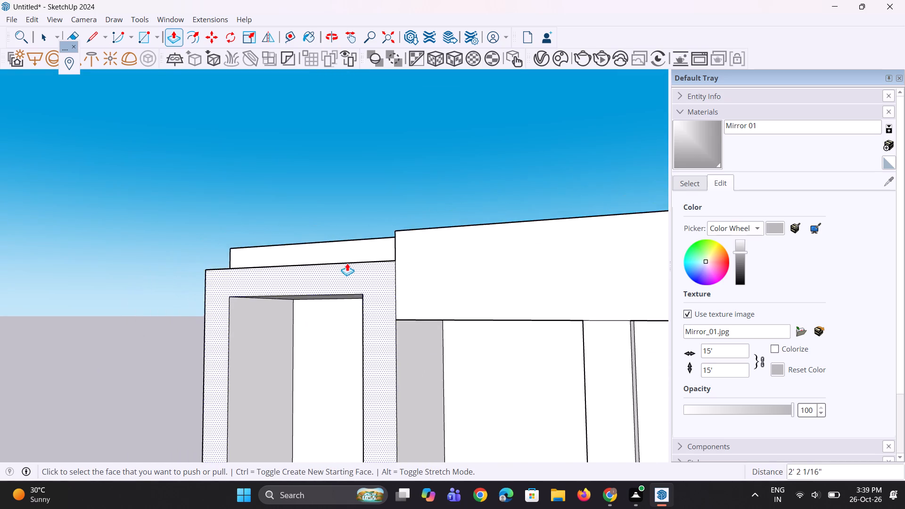
{"action": "scroll", "coordinate": [348, 263], "scroll_direction": "down", "scroll_amount": 5}
{"action": "middle_click_drag", "start_coordinate": [310, 301], "coordinate": [347, 254]}
{"action": "scroll", "coordinate": [329, 273], "scroll_direction": "up", "scroll_amount": 3}
{"action": "left_click", "coordinate": [329, 273]}
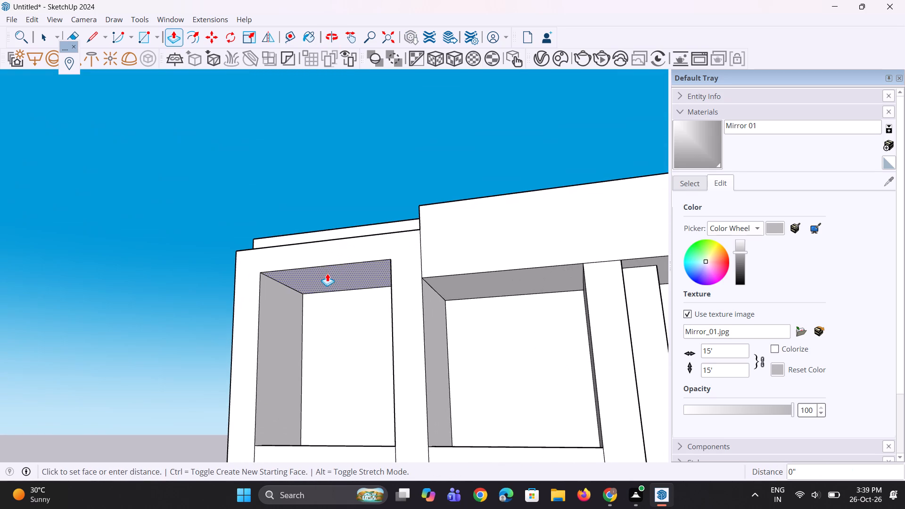
{"action": "left_click", "coordinate": [327, 276]}
{"action": "middle_click_drag", "start_coordinate": [317, 283], "coordinate": [263, 318]}
{"action": "key", "text": "space"}
{"action": "scroll", "coordinate": [288, 292], "scroll_direction": "down", "scroll_amount": 5}
{"action": "middle_click_drag", "start_coordinate": [285, 292], "coordinate": [280, 333]}
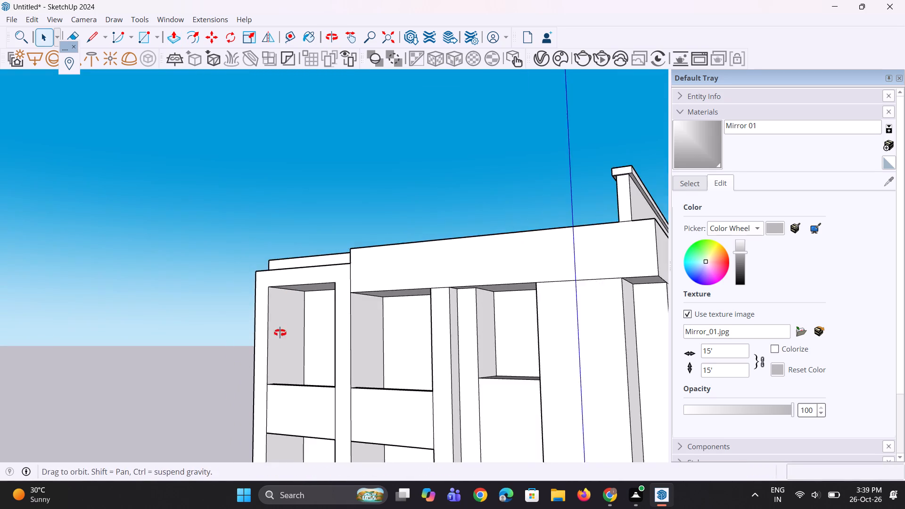
{"action": "middle_click_drag", "start_coordinate": [280, 333], "coordinate": [280, 353]}
{"action": "scroll", "coordinate": [280, 353], "scroll_direction": "down", "scroll_amount": 6}
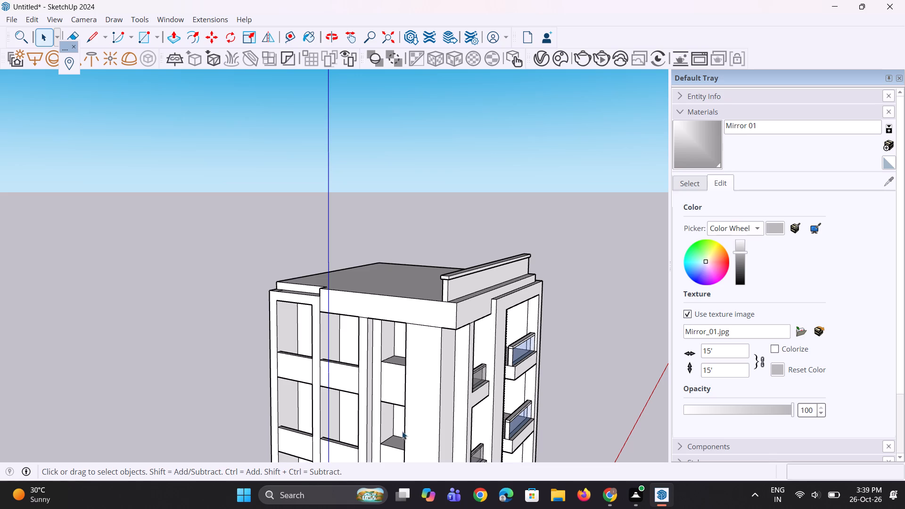
{"action": "scroll", "coordinate": [426, 452], "scroll_direction": "down", "scroll_amount": 2}
{"action": "middle_click_drag", "start_coordinate": [399, 440], "coordinate": [385, 454]}
{"action": "scroll", "coordinate": [334, 353], "scroll_direction": "up", "scroll_amount": 2}
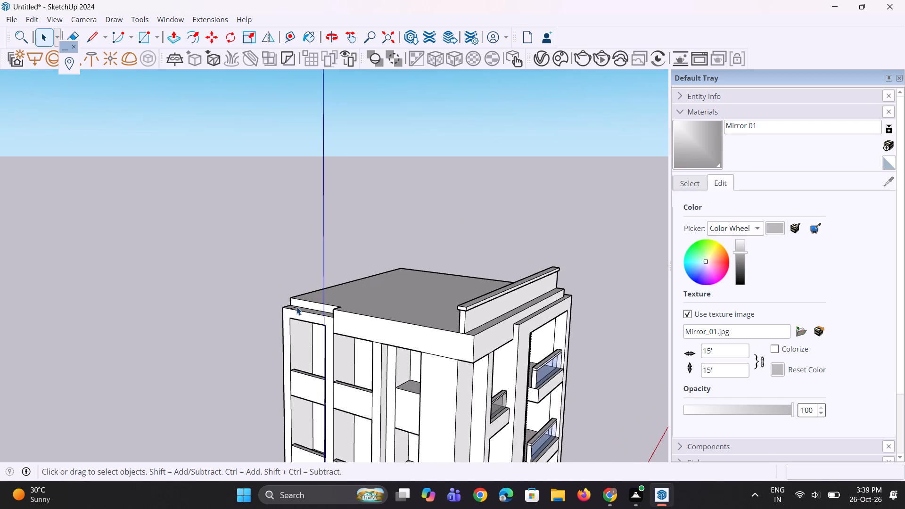
{"action": "scroll", "coordinate": [296, 307], "scroll_direction": "up", "scroll_amount": 9}
{"action": "middle_click_drag", "start_coordinate": [292, 321], "coordinate": [337, 306]}
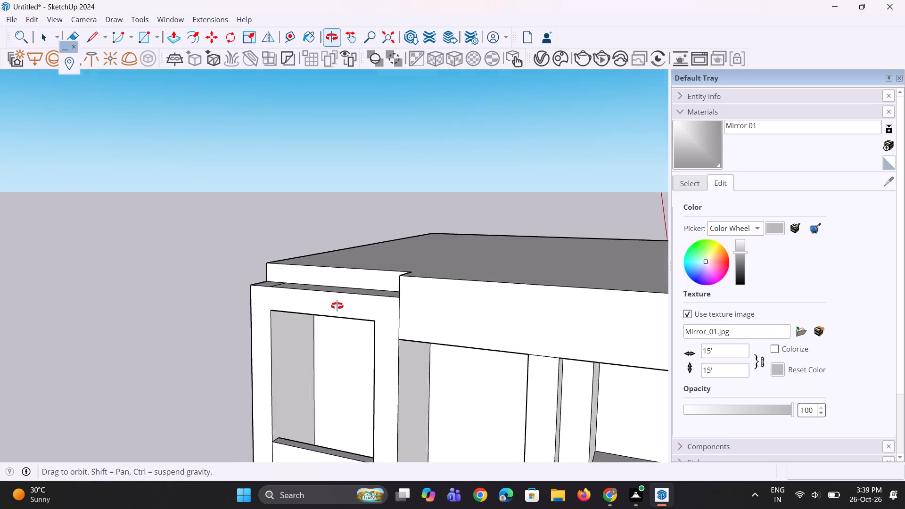
{"action": "middle_click_drag", "start_coordinate": [337, 306], "coordinate": [343, 315]}
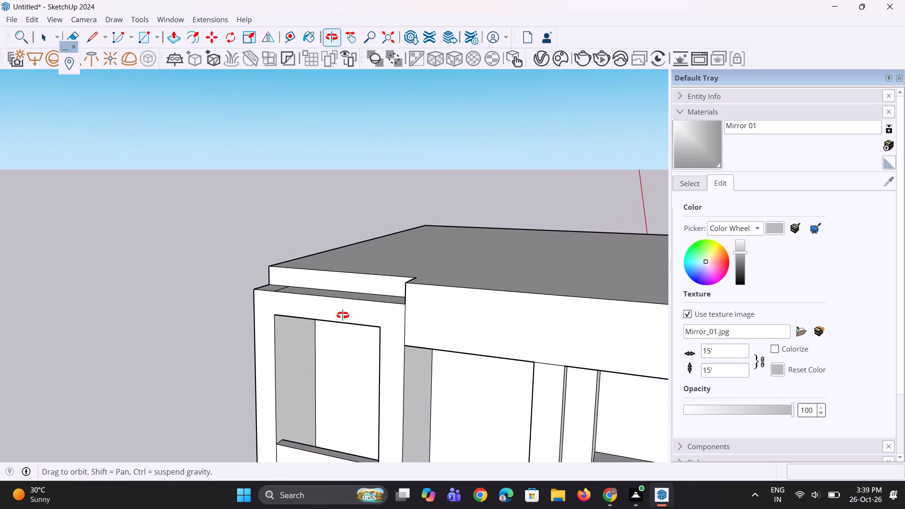
{"action": "middle_click_drag", "start_coordinate": [343, 315], "coordinate": [342, 327]}
{"action": "scroll", "coordinate": [342, 327], "scroll_direction": "up", "scroll_amount": 2}
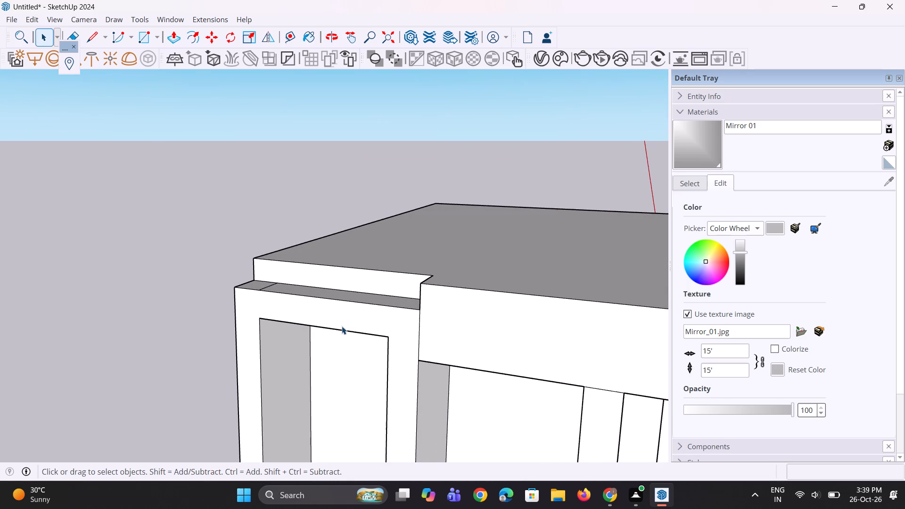
{"action": "scroll", "coordinate": [342, 326], "scroll_direction": "up", "scroll_amount": 1}
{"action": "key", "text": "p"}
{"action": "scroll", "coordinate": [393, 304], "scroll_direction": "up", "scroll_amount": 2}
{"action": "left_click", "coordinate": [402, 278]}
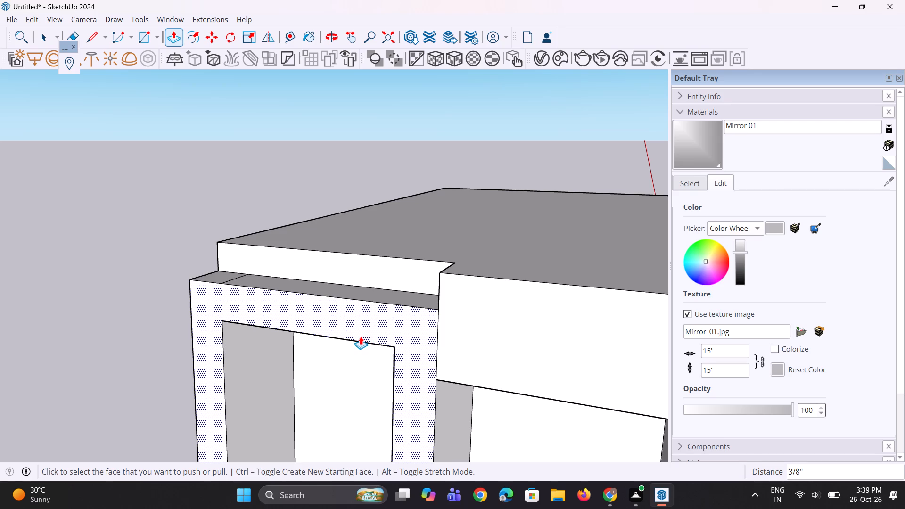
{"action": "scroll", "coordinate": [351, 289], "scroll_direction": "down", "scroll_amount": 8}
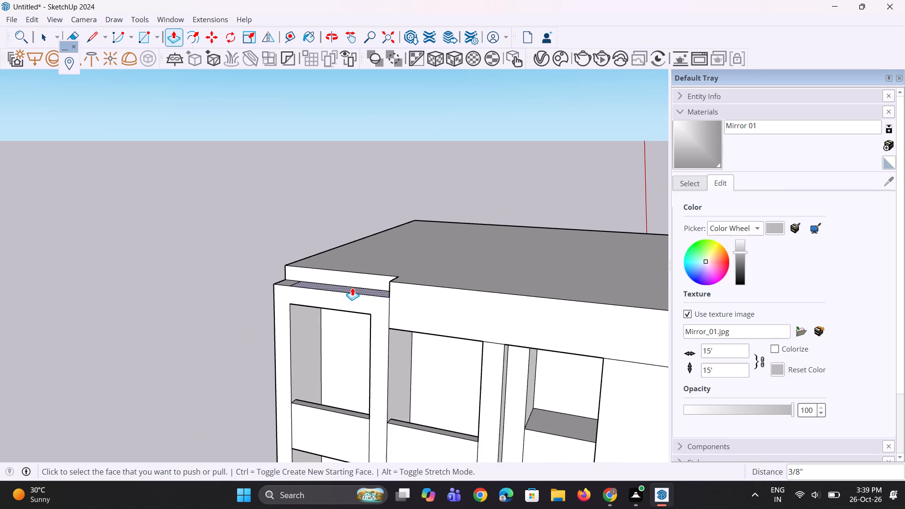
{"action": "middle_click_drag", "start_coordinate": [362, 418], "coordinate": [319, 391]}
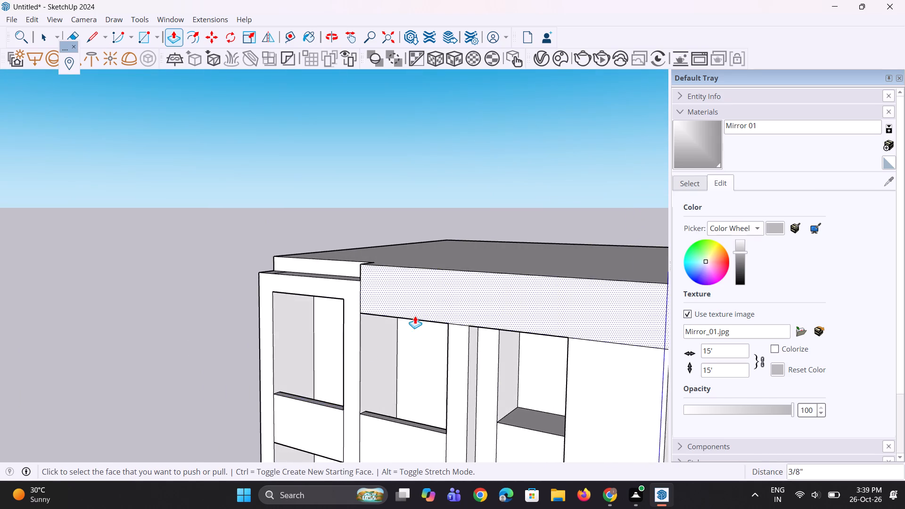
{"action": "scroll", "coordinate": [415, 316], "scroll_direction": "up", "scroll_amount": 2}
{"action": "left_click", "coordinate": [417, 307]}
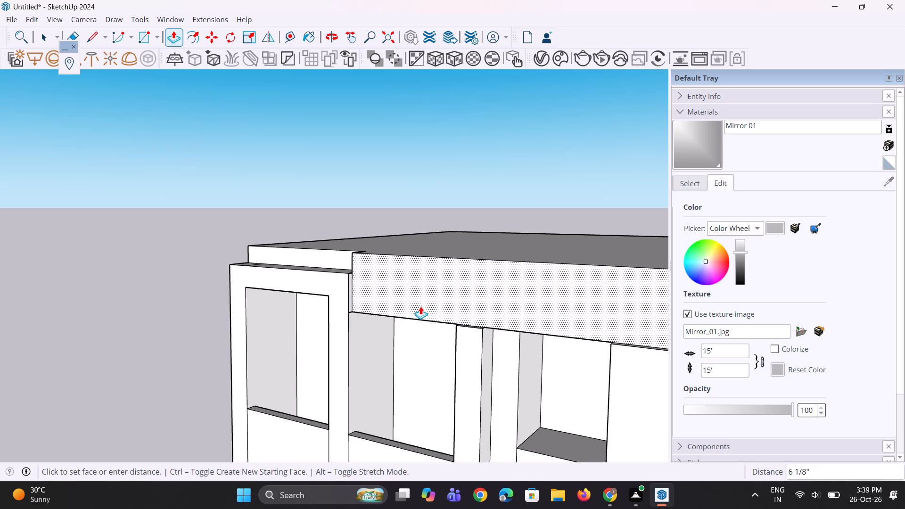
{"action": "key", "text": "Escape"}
Pull the recessed strip above the end opening's frame outward 2' 6 1/16", flush with the frame's front face.
{"action": "scroll", "coordinate": [338, 265], "scroll_direction": "up", "scroll_amount": 2}
{"action": "left_click", "coordinate": [333, 256]}
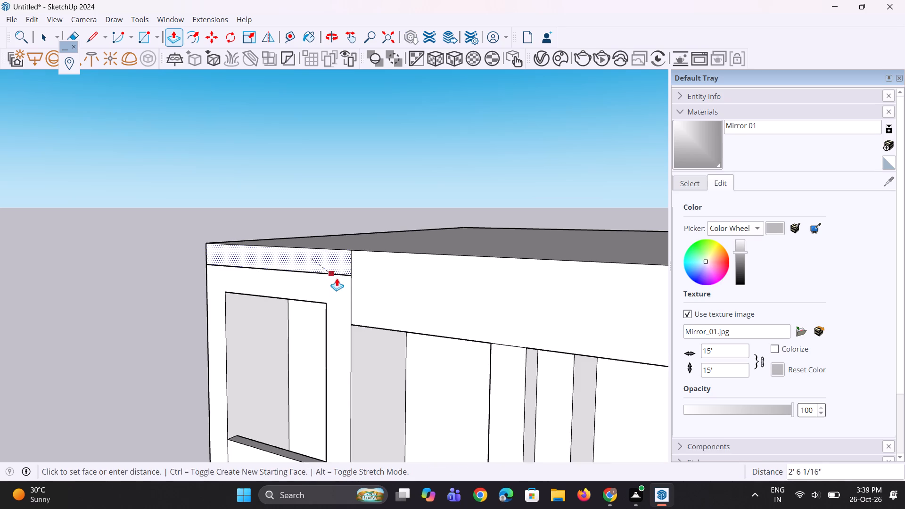
{"action": "left_click", "coordinate": [355, 287]}
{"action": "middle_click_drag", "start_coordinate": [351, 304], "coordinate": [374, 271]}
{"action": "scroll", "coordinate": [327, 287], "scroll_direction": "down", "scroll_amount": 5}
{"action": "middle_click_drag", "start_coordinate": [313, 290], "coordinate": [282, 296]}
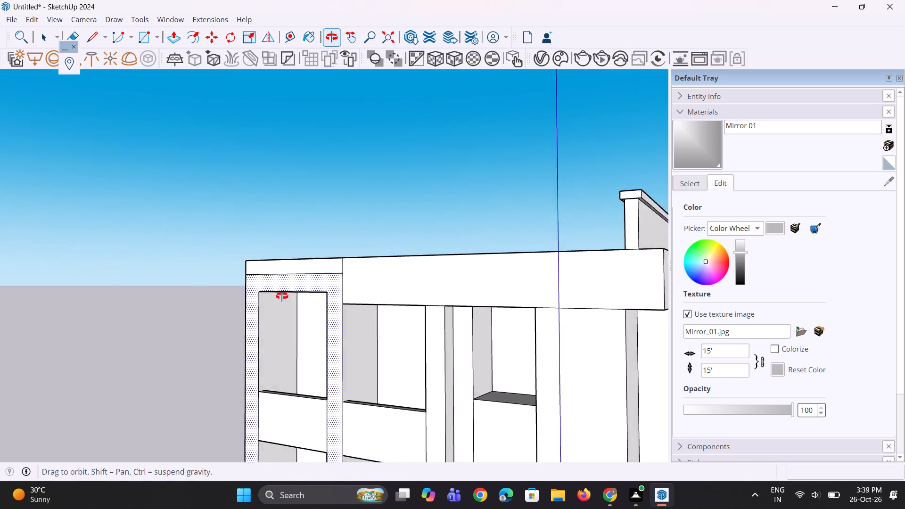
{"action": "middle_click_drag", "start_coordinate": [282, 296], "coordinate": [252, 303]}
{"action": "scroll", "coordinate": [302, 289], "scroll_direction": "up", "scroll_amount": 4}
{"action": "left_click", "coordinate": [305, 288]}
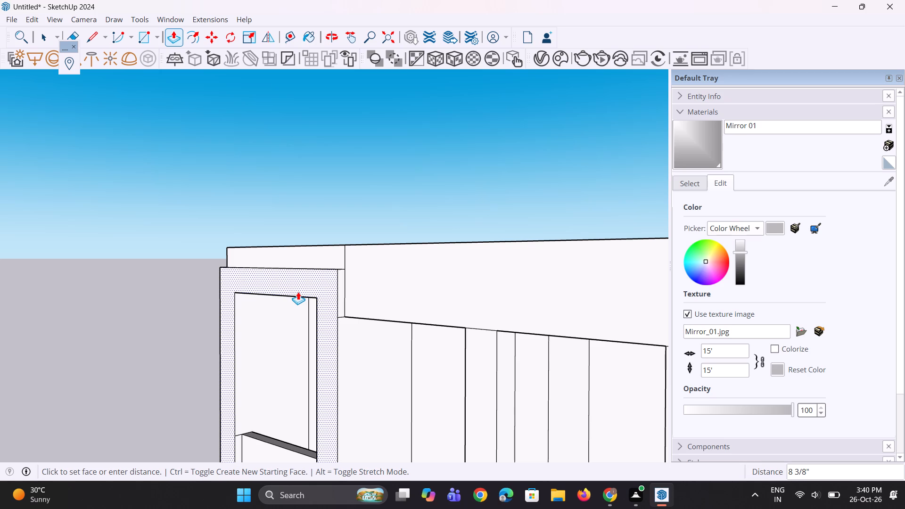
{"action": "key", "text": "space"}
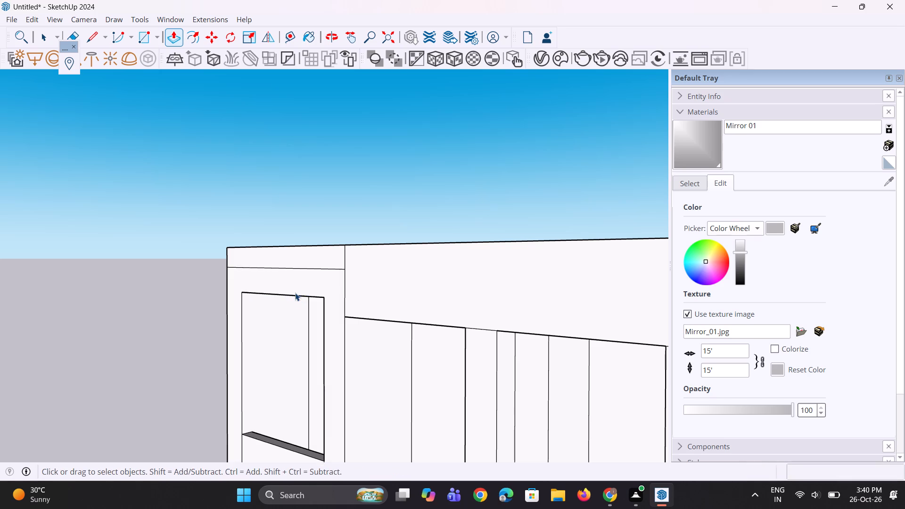
Draw a 2' line from the roof band's lower corner across the frame's post to the edge of the end opening.
{"action": "middle_click_drag", "start_coordinate": [321, 302], "coordinate": [388, 303]}
{"action": "scroll", "coordinate": [381, 320], "scroll_direction": "up", "scroll_amount": 2}
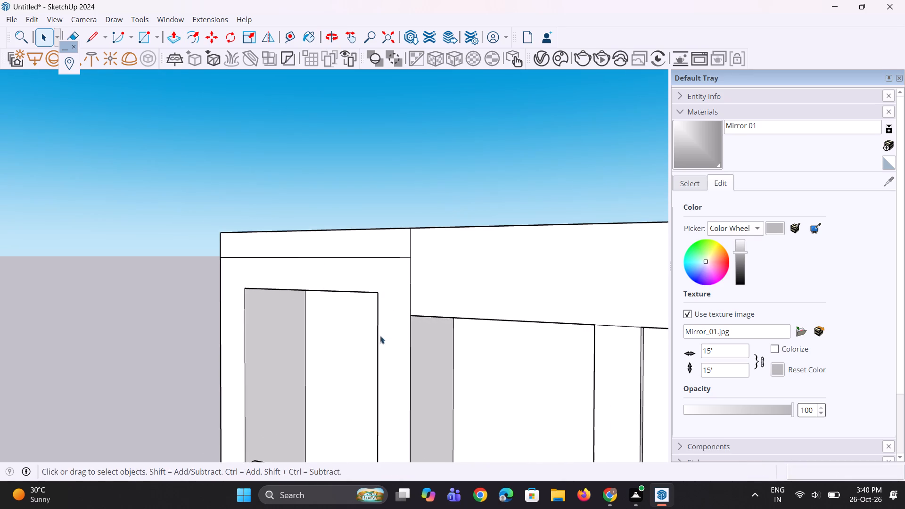
{"action": "scroll", "coordinate": [386, 342], "scroll_direction": "up", "scroll_amount": 3}
{"action": "middle_click_drag", "start_coordinate": [396, 362], "coordinate": [337, 364]}
{"action": "scroll", "coordinate": [365, 263], "scroll_direction": "up", "scroll_amount": 1}
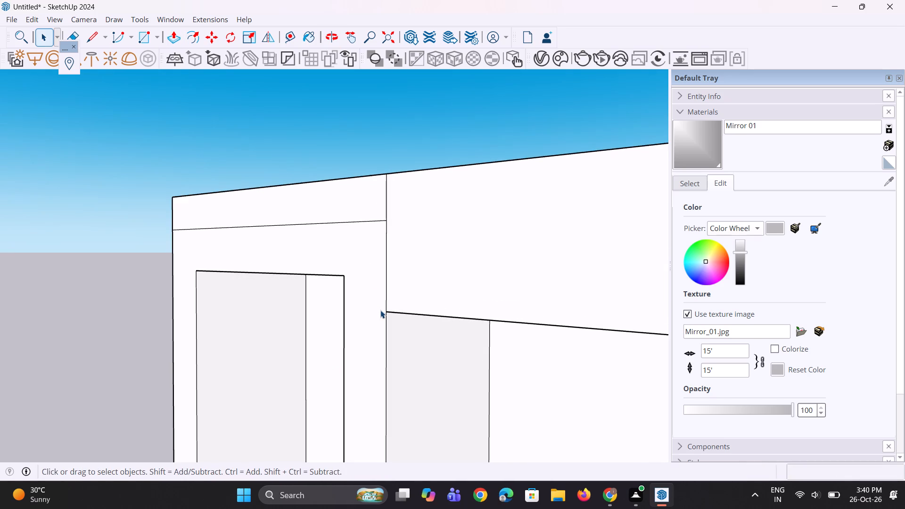
{"action": "key", "text": "l"}
{"action": "left_click", "coordinate": [385, 311]}
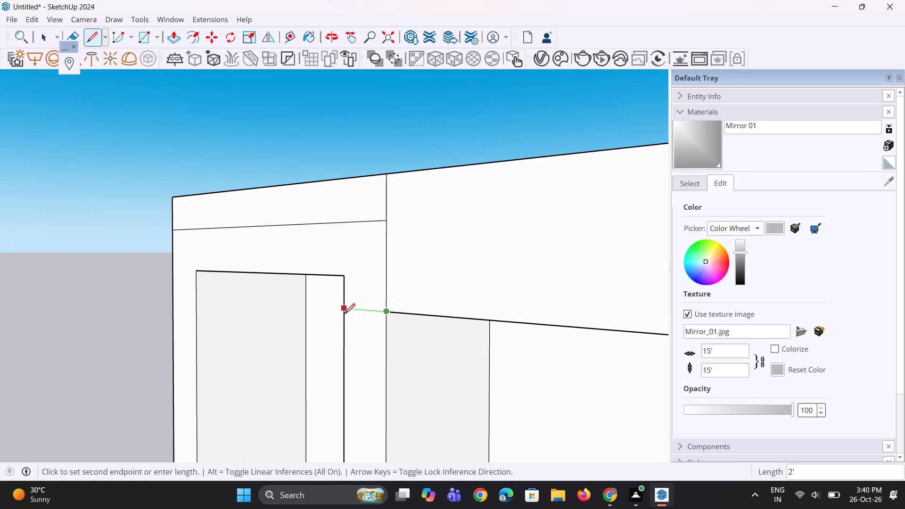
{"action": "left_click", "coordinate": [347, 308]}
{"action": "key", "text": "o"}
{"action": "left_click", "coordinate": [352, 267]}
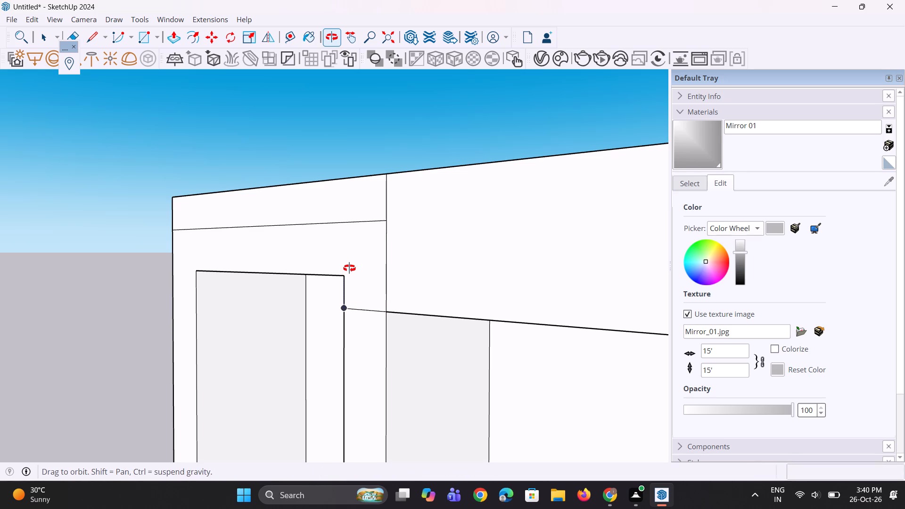
Pull the frame's upper section outward 5 1/16" and bring the post below the dividing line flush with it.
{"action": "key", "text": "p"}
{"action": "left_click", "coordinate": [354, 262]}
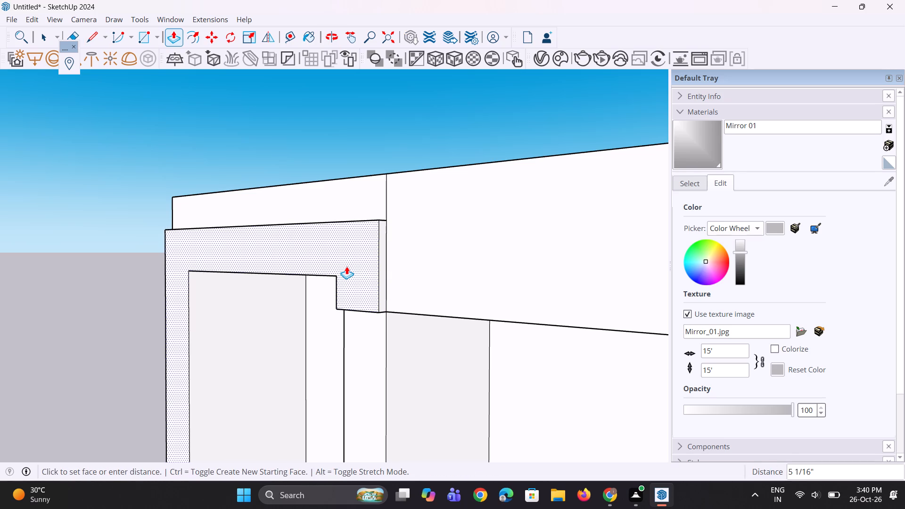
{"action": "left_click", "coordinate": [346, 266]}
{"action": "middle_click_drag", "start_coordinate": [332, 305], "coordinate": [372, 279]}
{"action": "left_click", "coordinate": [424, 307]}
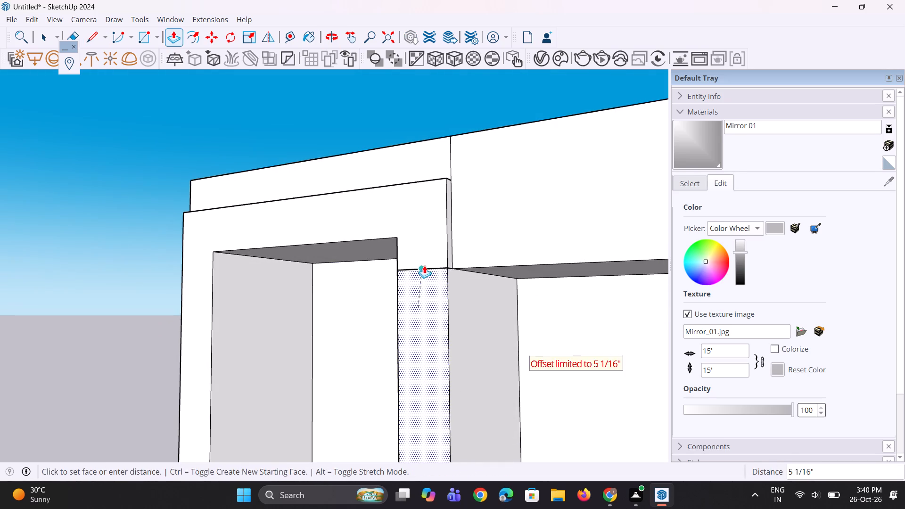
{"action": "left_click", "coordinate": [425, 264]}
Erase the short edge on the post's side and the dividing edge across the post's front at the band's underside.
{"action": "scroll", "coordinate": [395, 265], "scroll_direction": "down", "scroll_amount": 4}
{"action": "middle_click_drag", "start_coordinate": [435, 287], "coordinate": [401, 307]}
{"action": "scroll", "coordinate": [412, 267], "scroll_direction": "up", "scroll_amount": 4}
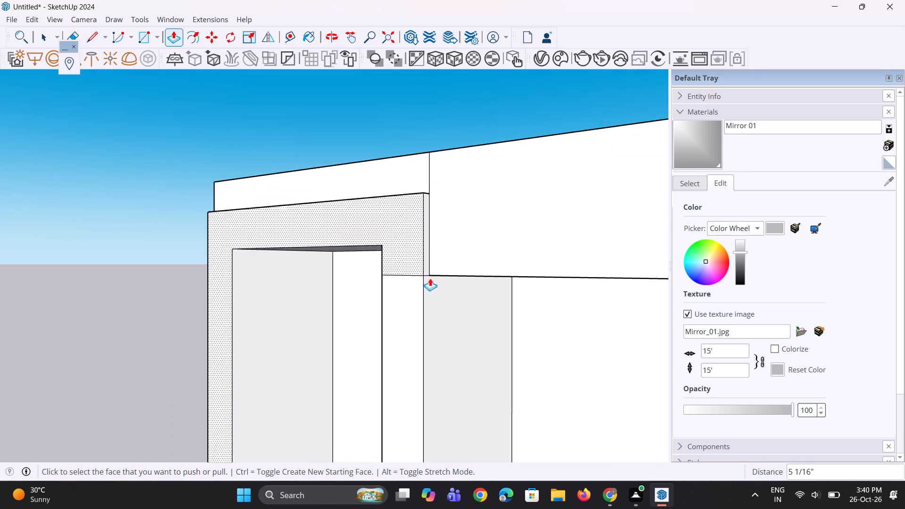
{"action": "scroll", "coordinate": [430, 278], "scroll_direction": "up", "scroll_amount": 5}
{"action": "key", "text": "e"}
{"action": "scroll", "coordinate": [433, 280], "scroll_direction": "up", "scroll_amount": 3}
{"action": "left_click_drag", "start_coordinate": [414, 269], "coordinate": [414, 279]}
{"action": "scroll", "coordinate": [421, 288], "scroll_direction": "down", "scroll_amount": 10}
{"action": "middle_click_drag", "start_coordinate": [424, 281], "coordinate": [387, 306]}
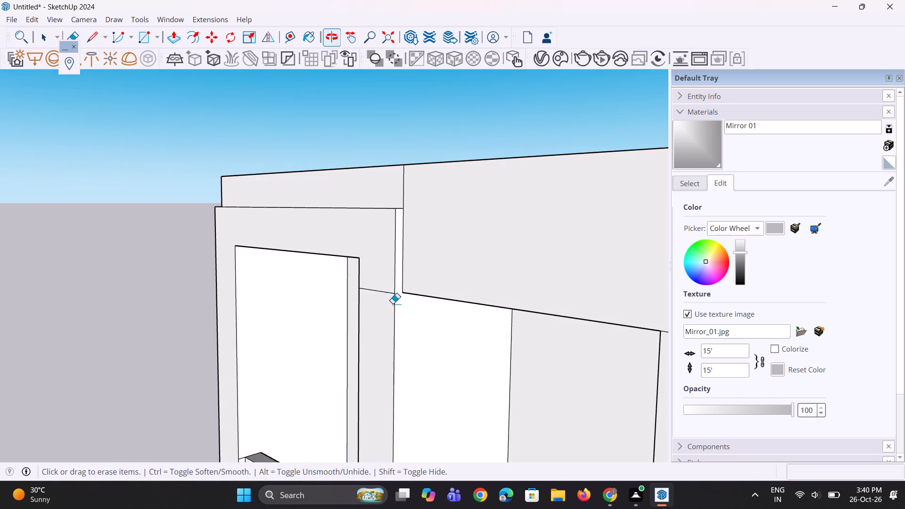
{"action": "left_click_drag", "start_coordinate": [379, 287], "coordinate": [379, 303]}
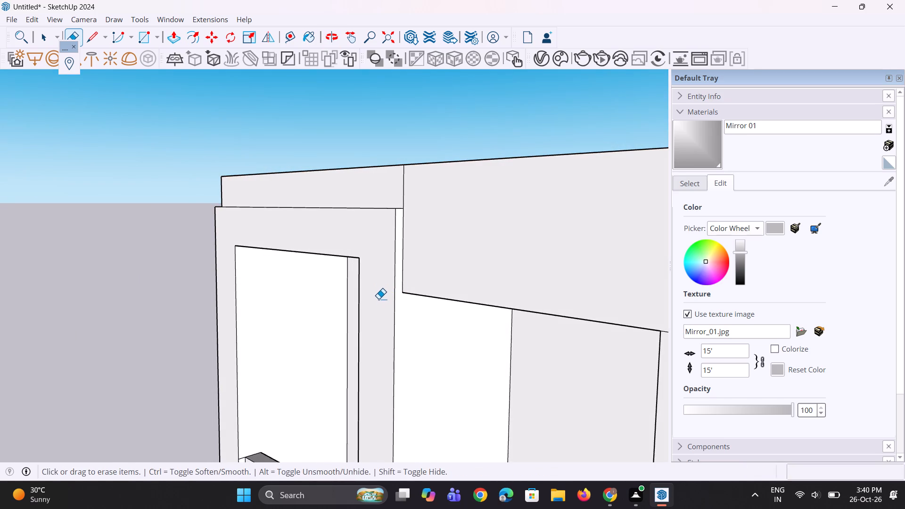
Pull the whole front face of the end opening's frame outward 3 1/2".
{"action": "scroll", "coordinate": [382, 293], "scroll_direction": "up", "scroll_amount": 2}
{"action": "scroll", "coordinate": [388, 287], "scroll_direction": "down", "scroll_amount": 14}
{"action": "middle_click_drag", "start_coordinate": [379, 321], "coordinate": [389, 328]}
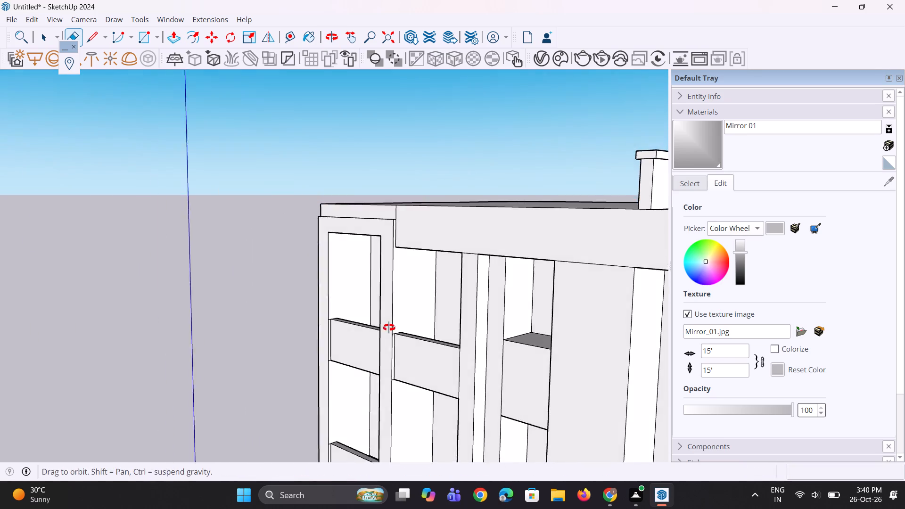
{"action": "middle_click_drag", "start_coordinate": [389, 328], "coordinate": [391, 330]}
{"action": "scroll", "coordinate": [377, 427], "scroll_direction": "up", "scroll_amount": 7}
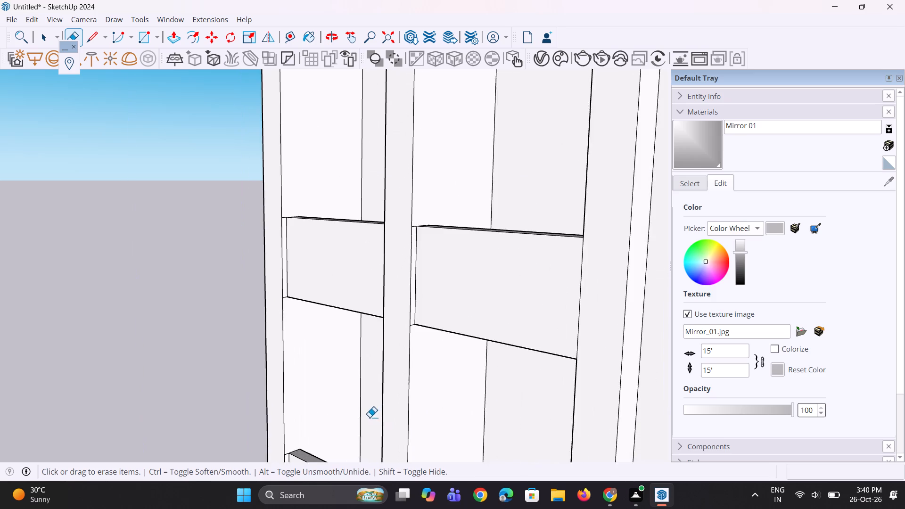
{"action": "key", "text": "p"}
{"action": "left_click", "coordinate": [394, 378]}
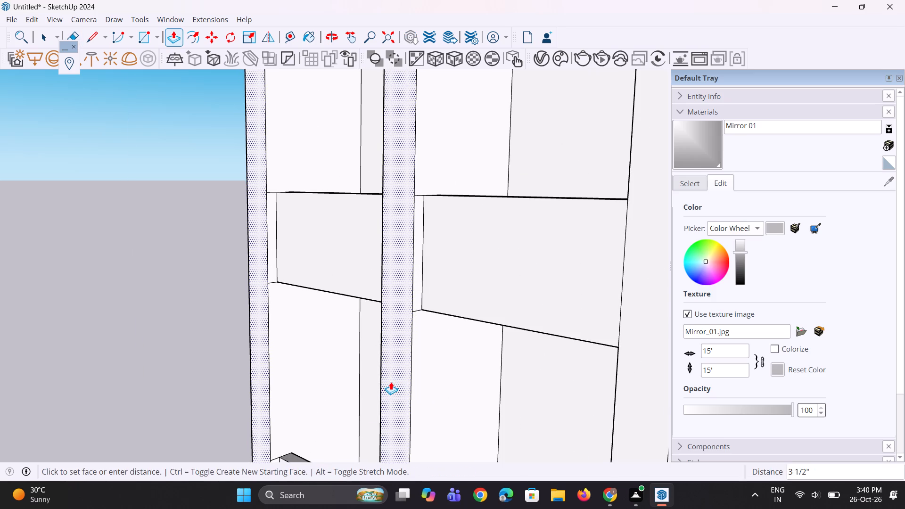
{"action": "left_click", "coordinate": [391, 382]}
Pull the frame's front face further outward about 4 5/8".
{"action": "middle_click_drag", "start_coordinate": [383, 389], "coordinate": [392, 396]}
{"action": "scroll", "coordinate": [388, 397], "scroll_direction": "down", "scroll_amount": 4}
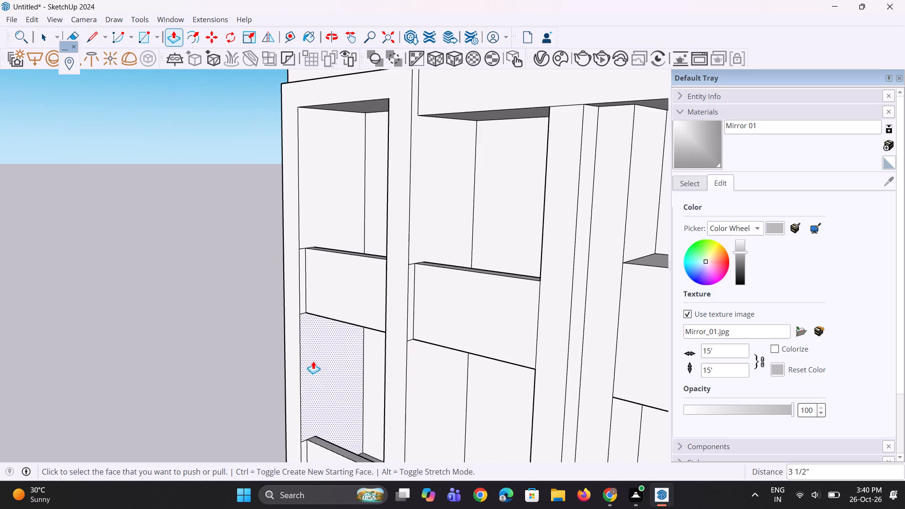
{"action": "scroll", "coordinate": [379, 356], "scroll_direction": "up", "scroll_amount": 2}
{"action": "left_click", "coordinate": [399, 357]}
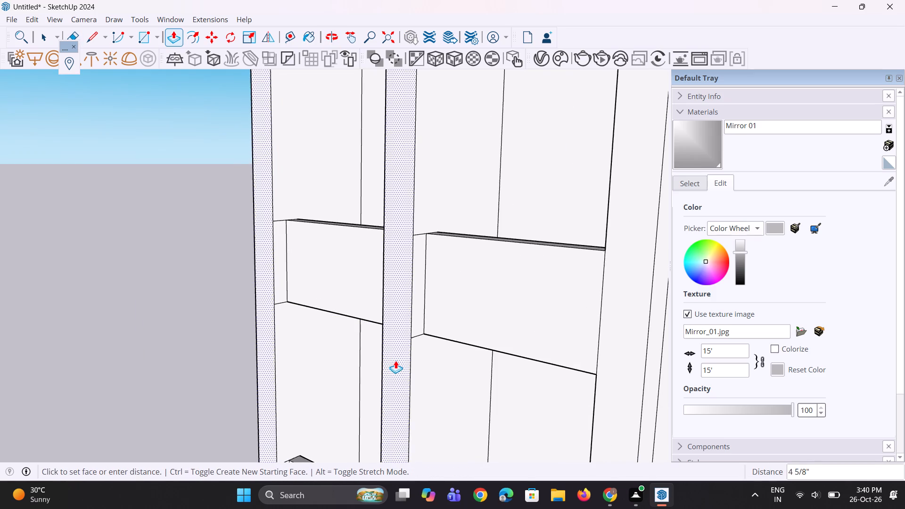
{"action": "left_click", "coordinate": [398, 360]}
Erase the short leftover edges on the post's side at the top and bottom of the second bay's upper parapet.
{"action": "scroll", "coordinate": [321, 394], "scroll_direction": "down", "scroll_amount": 9}
{"action": "middle_click_drag", "start_coordinate": [346, 338], "coordinate": [345, 338]}
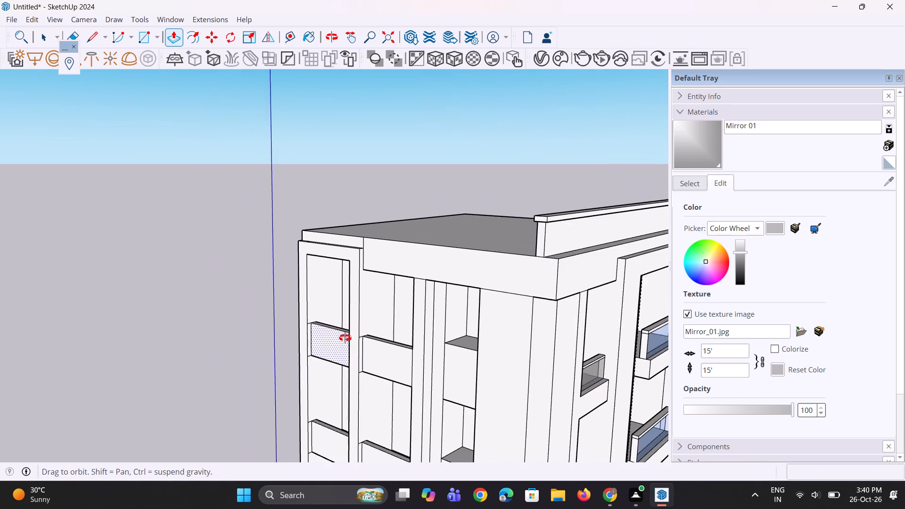
{"action": "middle_click_drag", "start_coordinate": [345, 338], "coordinate": [335, 342]}
{"action": "scroll", "coordinate": [352, 355], "scroll_direction": "up", "scroll_amount": 14}
{"action": "key", "text": "e"}
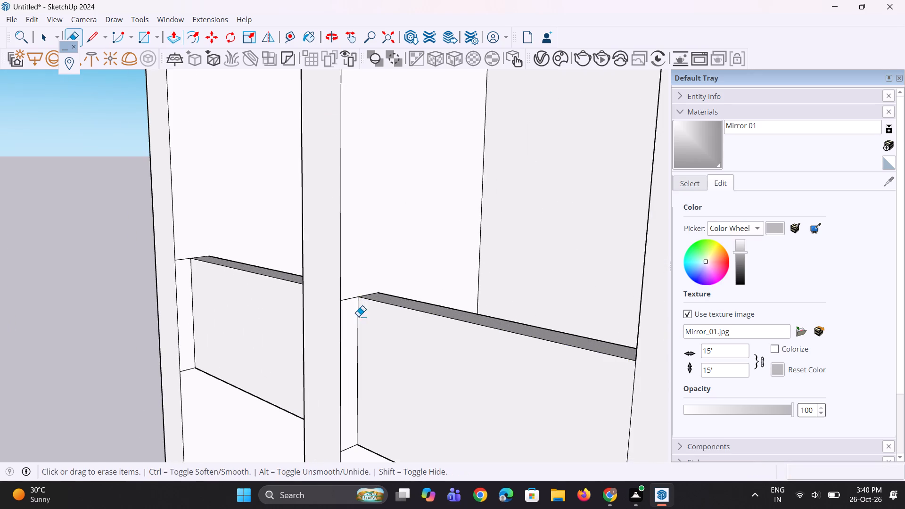
{"action": "left_click_drag", "start_coordinate": [348, 298], "coordinate": [350, 312]}
{"action": "scroll", "coordinate": [338, 288], "scroll_direction": "down", "scroll_amount": 4}
{"action": "scroll", "coordinate": [351, 441], "scroll_direction": "up", "scroll_amount": 3}
{"action": "left_click_drag", "start_coordinate": [343, 380], "coordinate": [352, 422]}
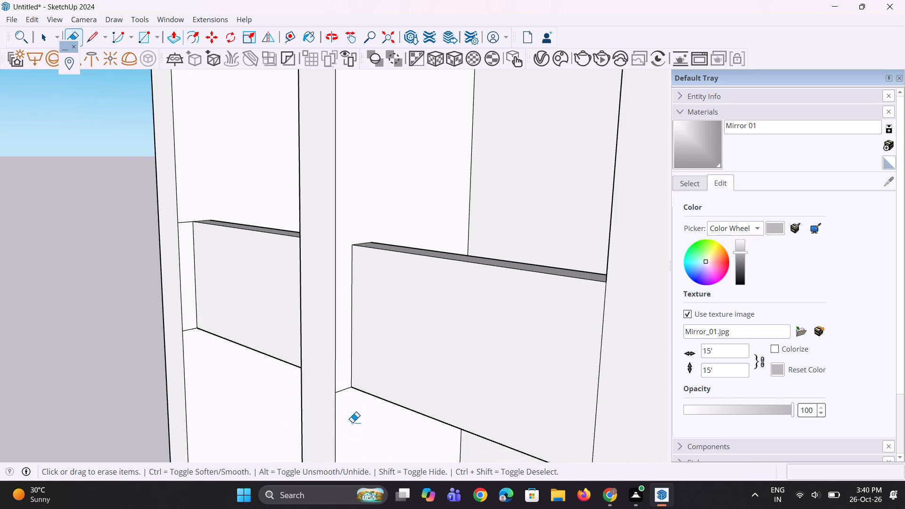
{"action": "left_click_drag", "start_coordinate": [352, 422], "coordinate": [352, 432]}
Erase the short leftover edges on the frame's inner side at the bottom and top of the end bay's upper parapet.
{"action": "scroll", "coordinate": [239, 386], "scroll_direction": "up", "scroll_amount": 3}
{"action": "scroll", "coordinate": [185, 316], "scroll_direction": "up", "scroll_amount": 2}
{"action": "left_click_drag", "start_coordinate": [166, 309], "coordinate": [177, 347]}
{"action": "scroll", "coordinate": [296, 394], "scroll_direction": "down", "scroll_amount": 3}
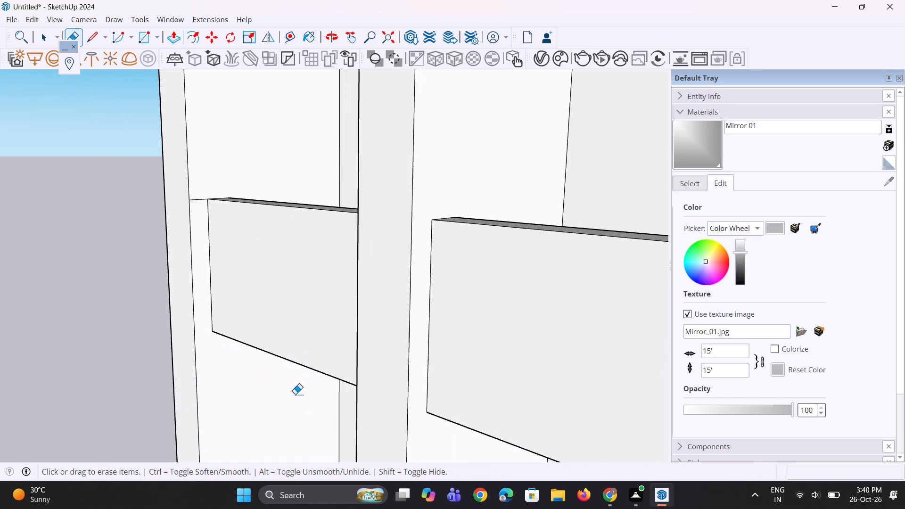
{"action": "scroll", "coordinate": [295, 394], "scroll_direction": "down", "scroll_amount": 1}
{"action": "scroll", "coordinate": [220, 234], "scroll_direction": "up", "scroll_amount": 3}
{"action": "left_click_drag", "start_coordinate": [202, 213], "coordinate": [206, 242]}
{"action": "scroll", "coordinate": [313, 368], "scroll_direction": "down", "scroll_amount": 5}
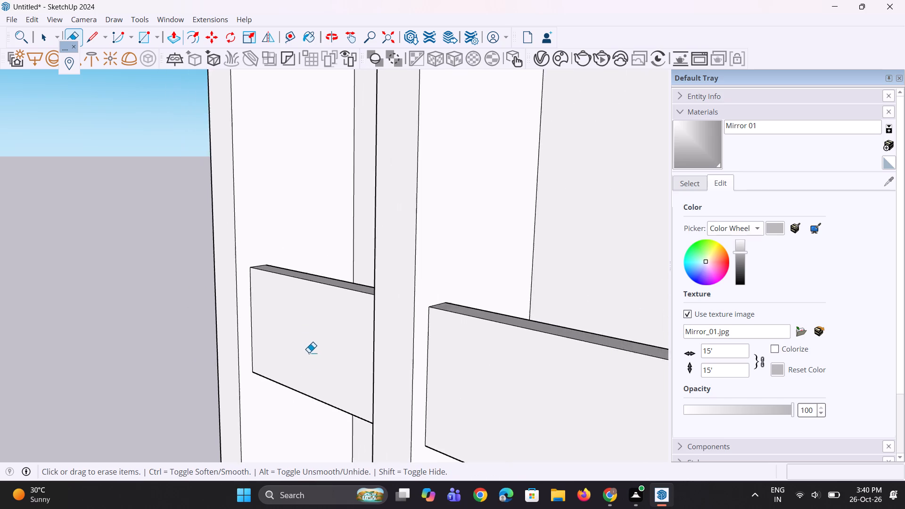
Erase the short leftover edges on the frame's inner side at the top and bottom of the end bay's second parapet down.
{"action": "middle_click_drag", "start_coordinate": [320, 345], "coordinate": [405, 331]}
{"action": "scroll", "coordinate": [351, 296], "scroll_direction": "down", "scroll_amount": 20}
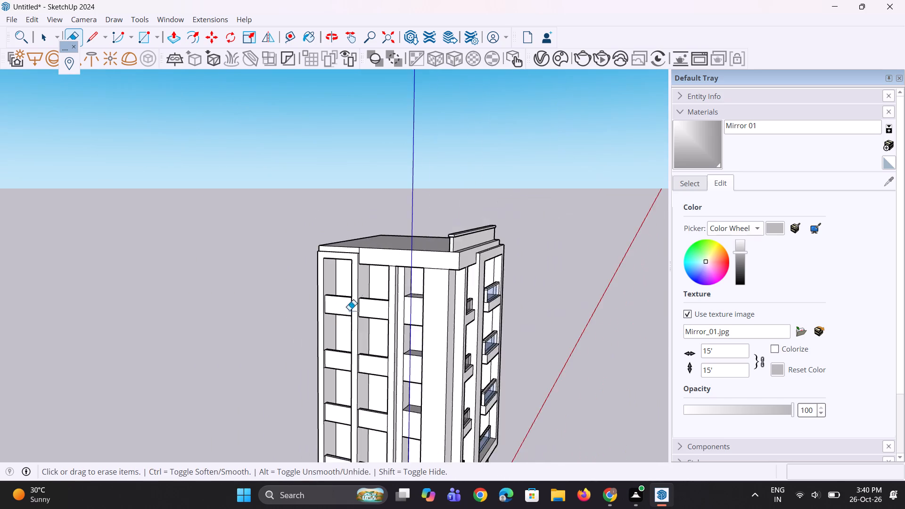
{"action": "scroll", "coordinate": [312, 387], "scroll_direction": "up", "scroll_amount": 20}
{"action": "scroll", "coordinate": [312, 387], "scroll_direction": "up", "scroll_amount": 2}
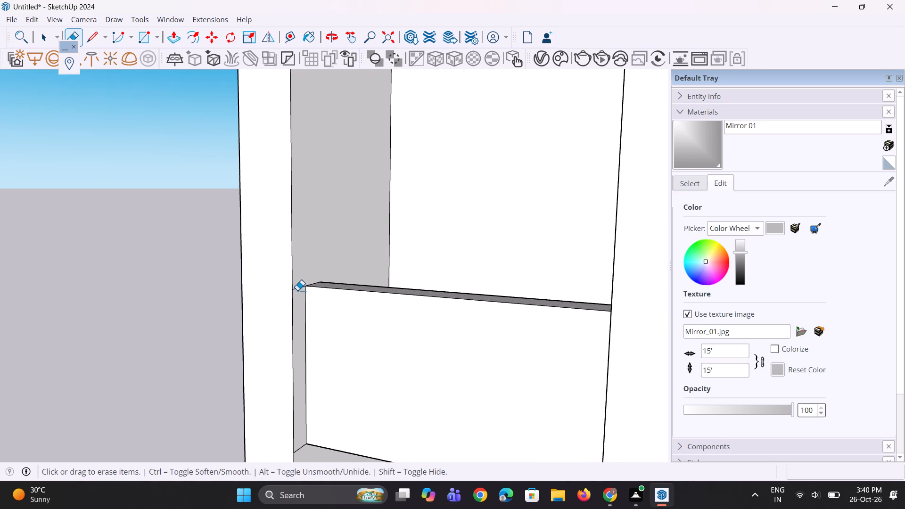
{"action": "left_click_drag", "start_coordinate": [297, 287], "coordinate": [300, 309]}
{"action": "scroll", "coordinate": [307, 454], "scroll_direction": "up", "scroll_amount": 3}
{"action": "left_click_drag", "start_coordinate": [296, 439], "coordinate": [300, 454]}
Erase the short leftover edges on the post's side at the top and bottom of the second bay's second parapet down.
{"action": "scroll", "coordinate": [315, 353], "scroll_direction": "down", "scroll_amount": 4}
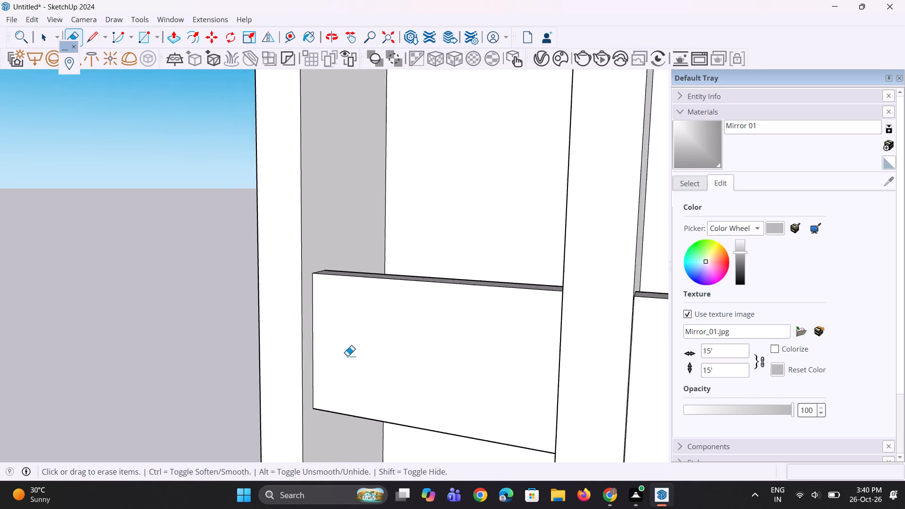
{"action": "scroll", "coordinate": [347, 356], "scroll_direction": "down", "scroll_amount": 2}
{"action": "middle_click_drag", "start_coordinate": [442, 384], "coordinate": [320, 380]}
{"action": "scroll", "coordinate": [494, 362], "scroll_direction": "up", "scroll_amount": 2}
{"action": "left_click_drag", "start_coordinate": [491, 311], "coordinate": [492, 345]}
{"action": "scroll", "coordinate": [477, 287], "scroll_direction": "down", "scroll_amount": 2}
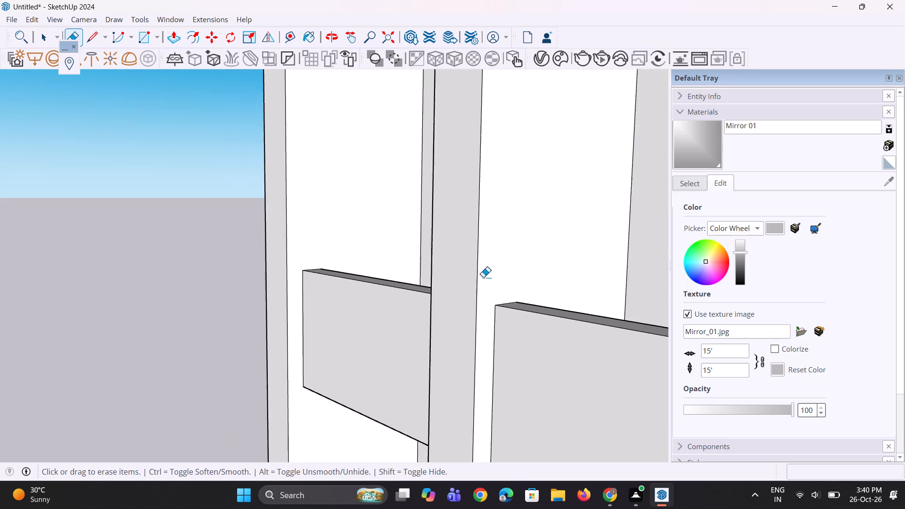
{"action": "scroll", "coordinate": [483, 277], "scroll_direction": "down", "scroll_amount": 8}
{"action": "scroll", "coordinate": [492, 386], "scroll_direction": "up", "scroll_amount": 4}
{"action": "left_click_drag", "start_coordinate": [479, 374], "coordinate": [482, 404]}
Erase the short leftover edges at the top and bottom of the third parapet down in both the second bay and the end bay.
{"action": "scroll", "coordinate": [462, 300], "scroll_direction": "down", "scroll_amount": 6}
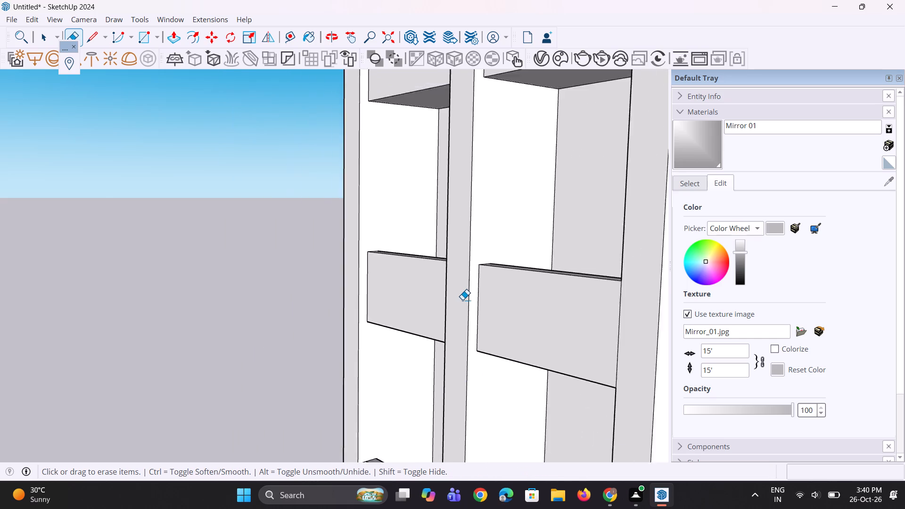
{"action": "scroll", "coordinate": [462, 300], "scroll_direction": "down", "scroll_amount": 9}
{"action": "scroll", "coordinate": [470, 404], "scroll_direction": "up", "scroll_amount": 14}
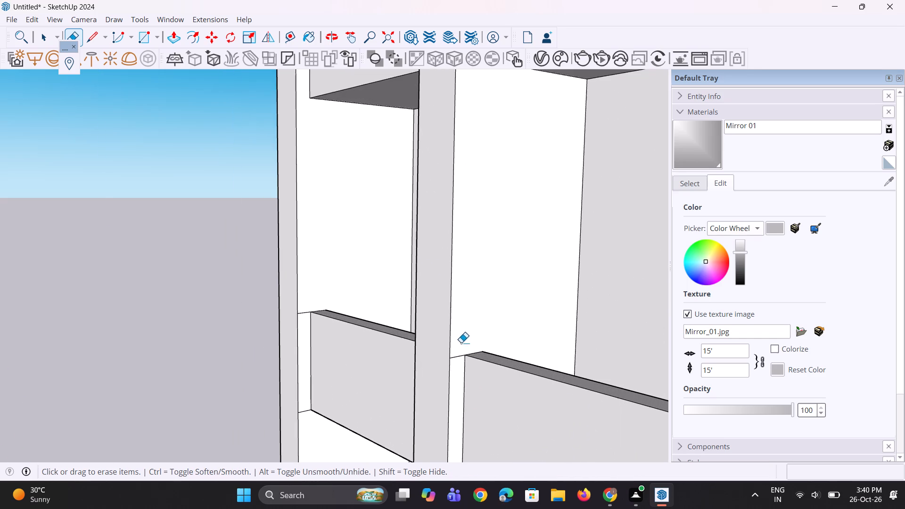
{"action": "left_click_drag", "start_coordinate": [458, 346], "coordinate": [456, 367]}
{"action": "scroll", "coordinate": [464, 311], "scroll_direction": "down", "scroll_amount": 5}
{"action": "scroll", "coordinate": [442, 433], "scroll_direction": "up", "scroll_amount": 8}
{"action": "left_click_drag", "start_coordinate": [467, 410], "coordinate": [458, 442]}
{"action": "left_click_drag", "start_coordinate": [263, 340], "coordinate": [276, 369]}
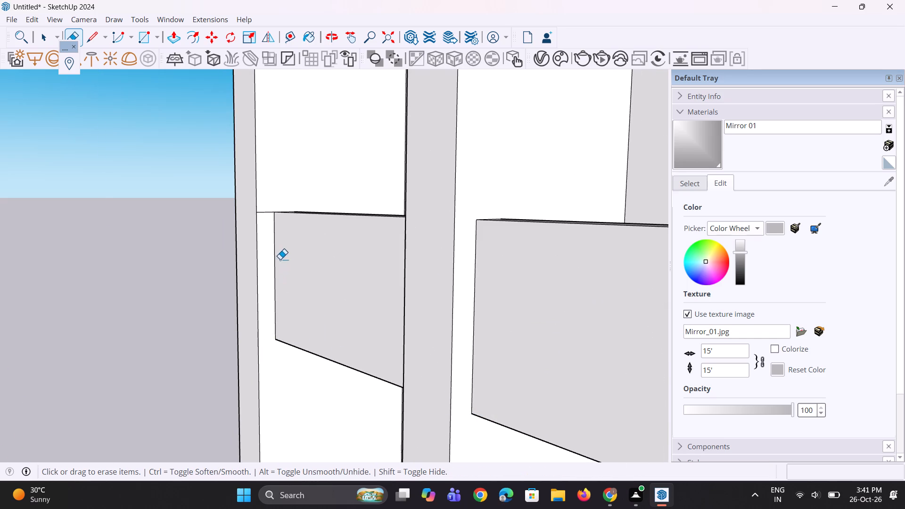
{"action": "left_click_drag", "start_coordinate": [265, 210], "coordinate": [266, 224]}
Erase the short leftover edge on the post's side at the top of the second bay's lowest parapet.
{"action": "scroll", "coordinate": [409, 168], "scroll_direction": "down", "scroll_amount": 5}
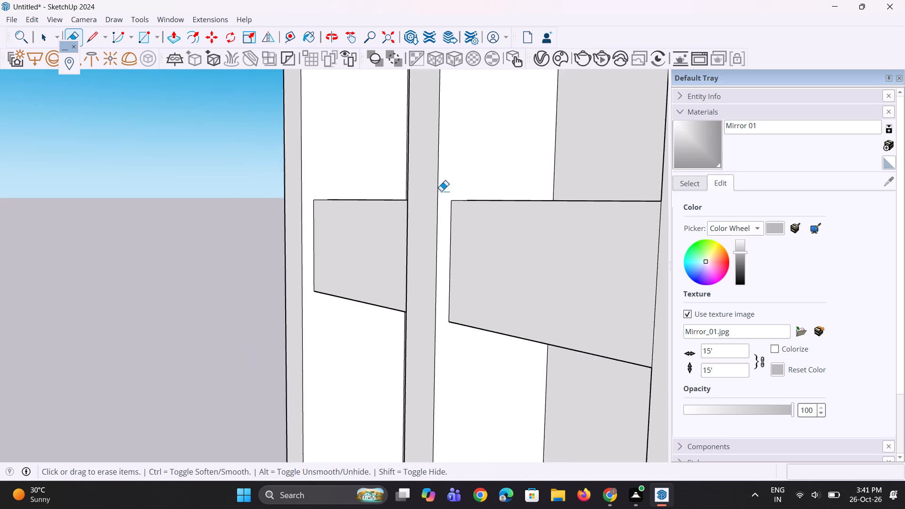
{"action": "scroll", "coordinate": [494, 201], "scroll_direction": "down", "scroll_amount": 11}
{"action": "scroll", "coordinate": [491, 334], "scroll_direction": "up", "scroll_amount": 14}
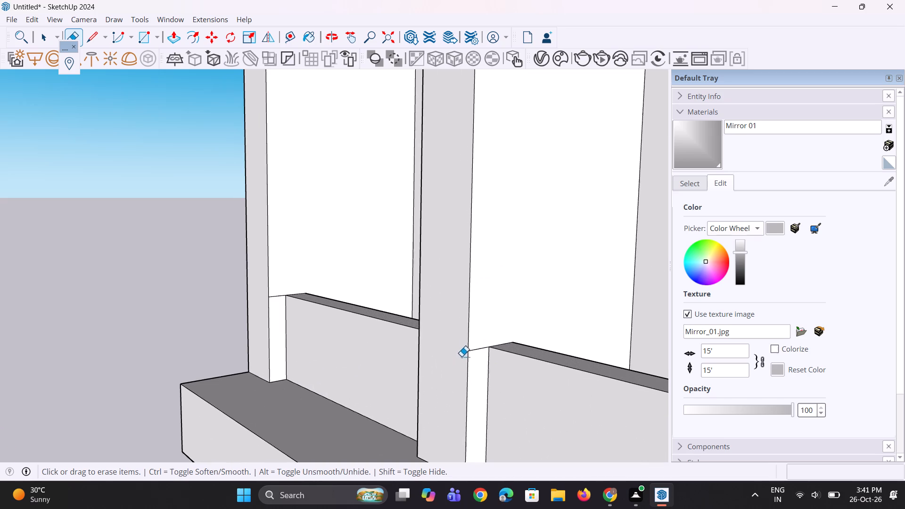
{"action": "left_click_drag", "start_coordinate": [479, 344], "coordinate": [475, 363]}
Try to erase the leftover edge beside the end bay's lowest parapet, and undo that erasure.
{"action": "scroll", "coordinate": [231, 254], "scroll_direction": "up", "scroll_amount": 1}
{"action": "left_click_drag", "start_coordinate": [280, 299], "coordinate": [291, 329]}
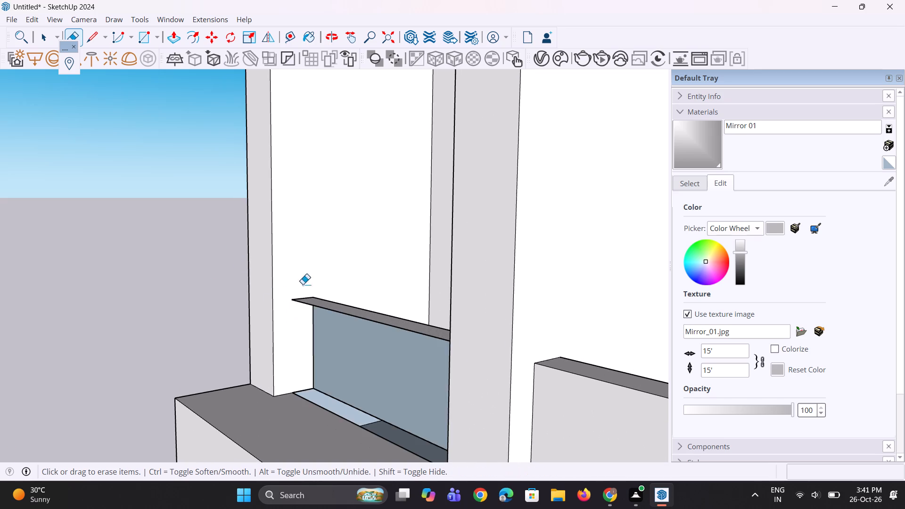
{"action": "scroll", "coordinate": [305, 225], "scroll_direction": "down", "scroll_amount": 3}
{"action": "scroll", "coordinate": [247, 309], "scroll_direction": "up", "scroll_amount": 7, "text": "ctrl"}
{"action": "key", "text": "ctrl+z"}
Erase only the short leftover edge on the frame's inner side at the top of the end bay's lowest parapet.
{"action": "scroll", "coordinate": [296, 263], "scroll_direction": "up", "scroll_amount": 2}
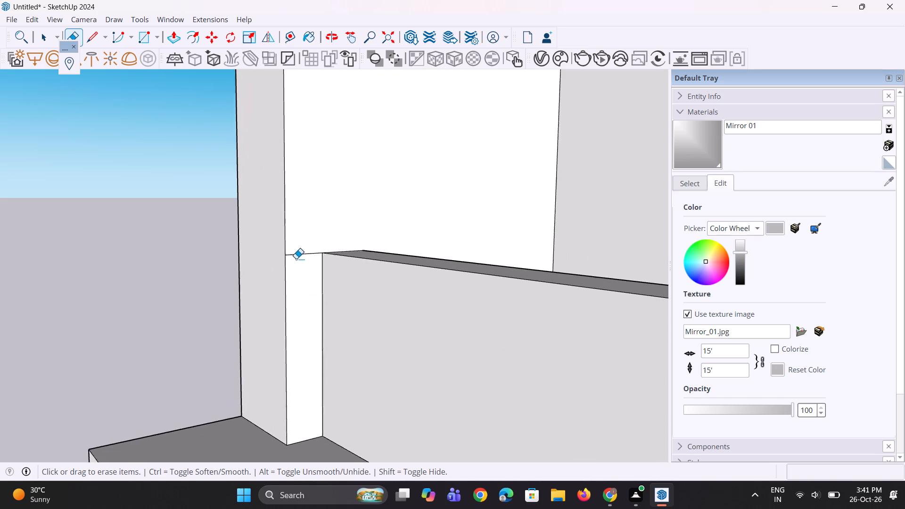
{"action": "scroll", "coordinate": [296, 259], "scroll_direction": "up", "scroll_amount": 1}
{"action": "left_click_drag", "start_coordinate": [297, 250], "coordinate": [305, 276]}
Examine the cleaned frame, parapets and base ledge from several sides of the building.
{"action": "scroll", "coordinate": [292, 213], "scroll_direction": "down", "scroll_amount": 16}
{"action": "middle_click_drag", "start_coordinate": [306, 296], "coordinate": [422, 336]}
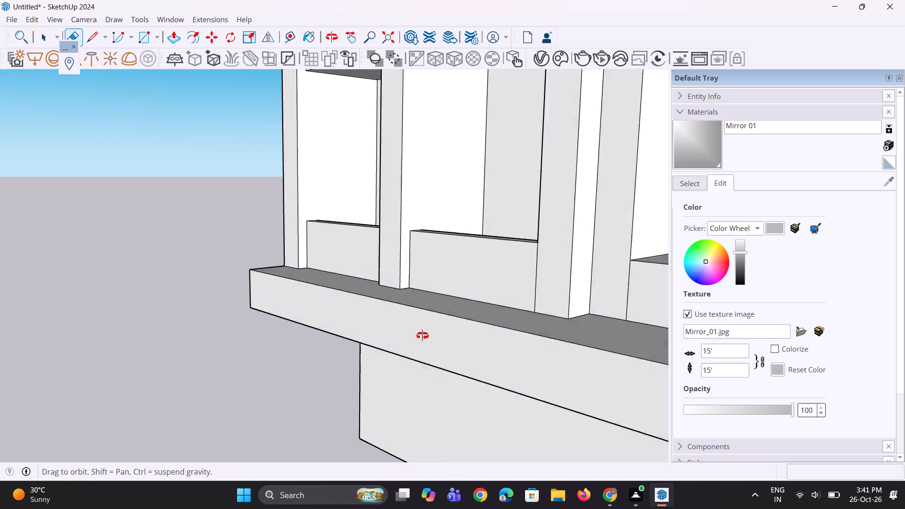
{"action": "middle_click_drag", "start_coordinate": [422, 336], "coordinate": [429, 332]}
{"action": "scroll", "coordinate": [340, 341], "scroll_direction": "down", "scroll_amount": 5}
{"action": "middle_click_drag", "start_coordinate": [603, 333], "coordinate": [492, 337]}
{"action": "scroll", "coordinate": [476, 343], "scroll_direction": "up", "scroll_amount": 1}
{"action": "scroll", "coordinate": [442, 371], "scroll_direction": "down", "scroll_amount": 6}
{"action": "middle_click_drag", "start_coordinate": [439, 359], "coordinate": [437, 358]}
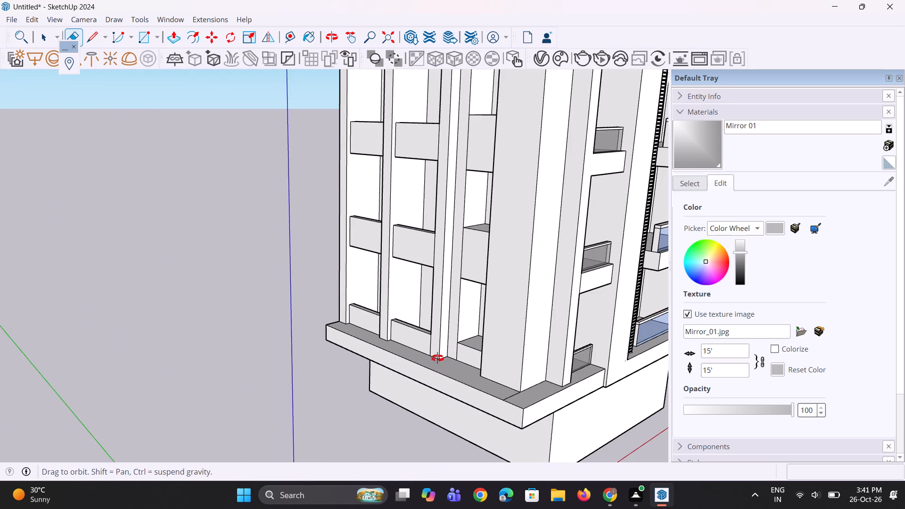
{"action": "middle_click_drag", "start_coordinate": [437, 358], "coordinate": [429, 356]}
{"action": "scroll", "coordinate": [435, 390], "scroll_direction": "down", "scroll_amount": 5}
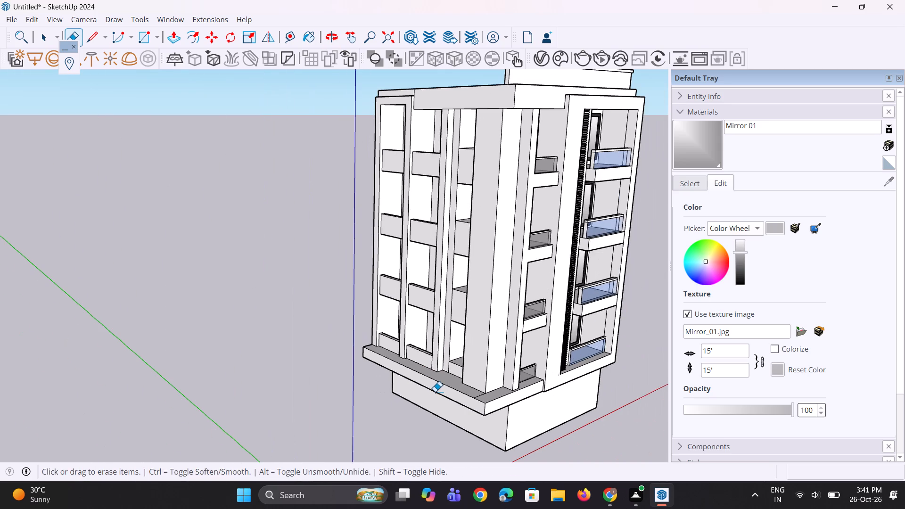
{"action": "scroll", "coordinate": [432, 401], "scroll_direction": "down", "scroll_amount": 4}
{"action": "middle_click_drag", "start_coordinate": [432, 401], "coordinate": [461, 407]}
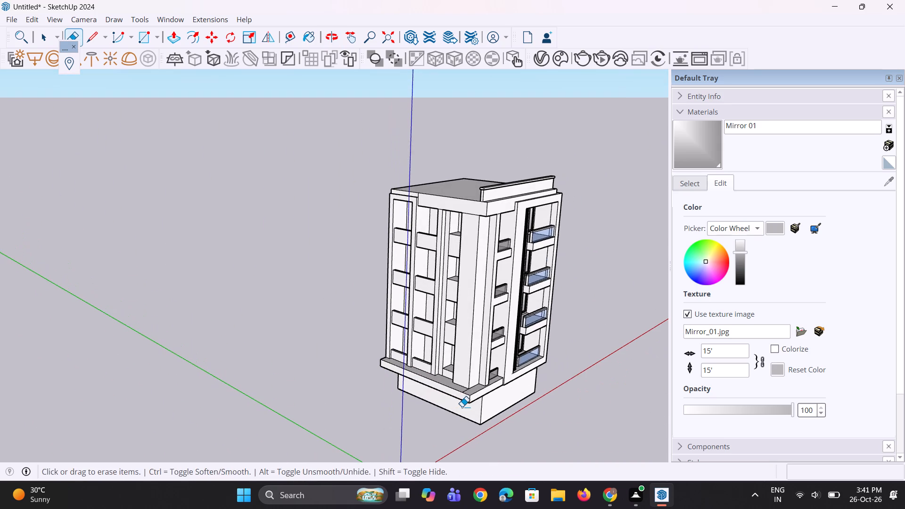
Draw a continuous horizontal line across both outer faces of the corner column, near the level of the top-floor parapets.
{"action": "middle_click_drag", "start_coordinate": [477, 321], "coordinate": [486, 266]}
{"action": "scroll", "coordinate": [480, 217], "scroll_direction": "up", "scroll_amount": 8}
{"action": "middle_click_drag", "start_coordinate": [513, 276], "coordinate": [438, 301]}
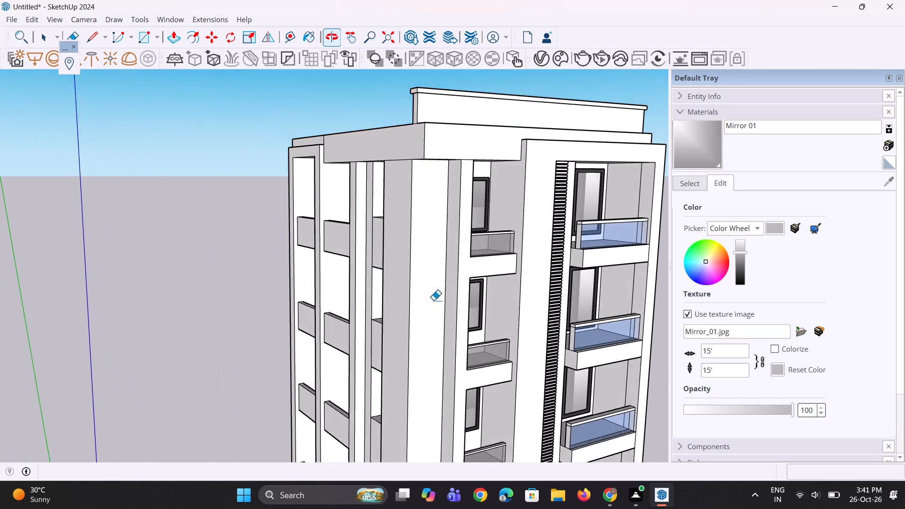
{"action": "scroll", "coordinate": [443, 284], "scroll_direction": "up", "scroll_amount": 2}
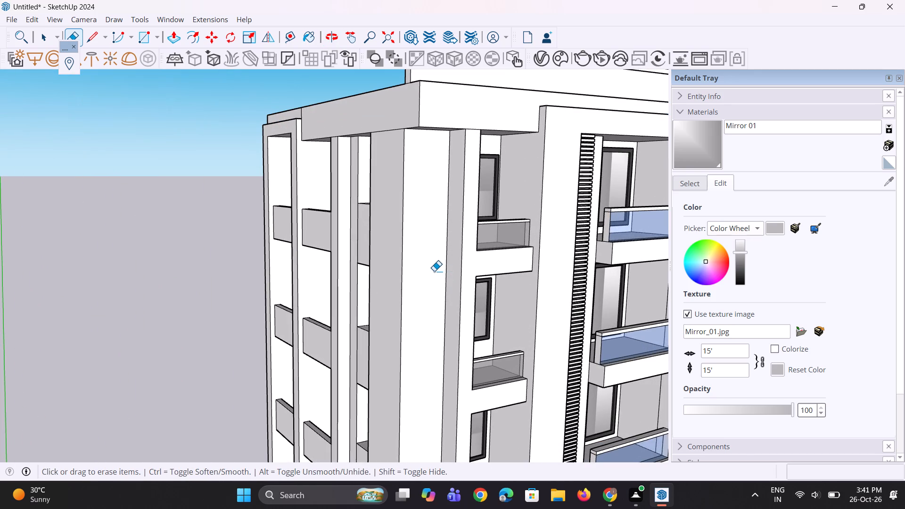
{"action": "key", "text": "l"}
{"action": "scroll", "coordinate": [454, 236], "scroll_direction": "up", "scroll_amount": 5}
{"action": "left_click", "coordinate": [446, 226]}
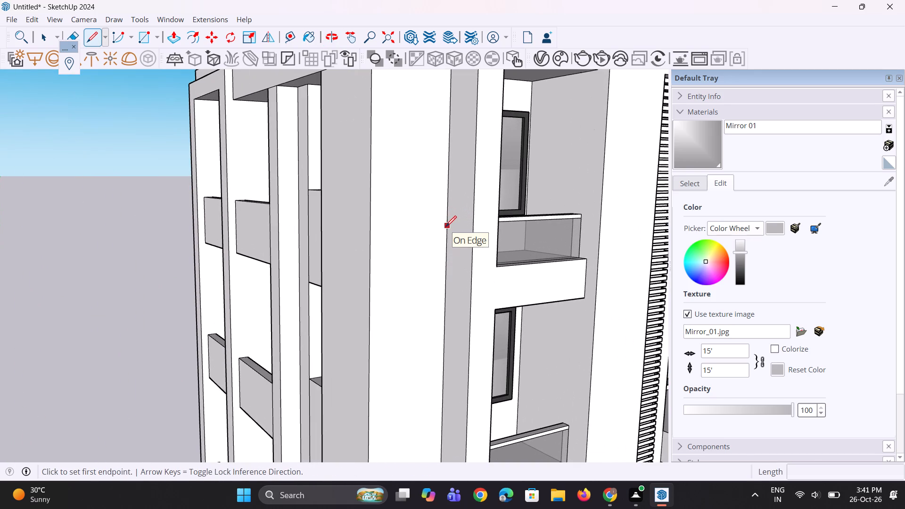
{"action": "left_click", "coordinate": [369, 229]}
{"action": "middle_click_drag", "start_coordinate": [370, 237], "coordinate": [560, 270]}
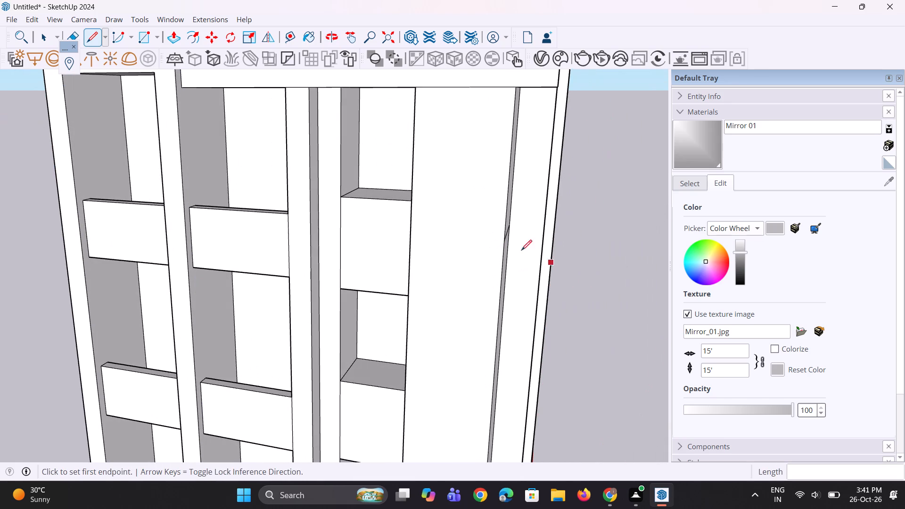
{"action": "left_click_drag", "start_coordinate": [503, 242], "coordinate": [498, 244]}
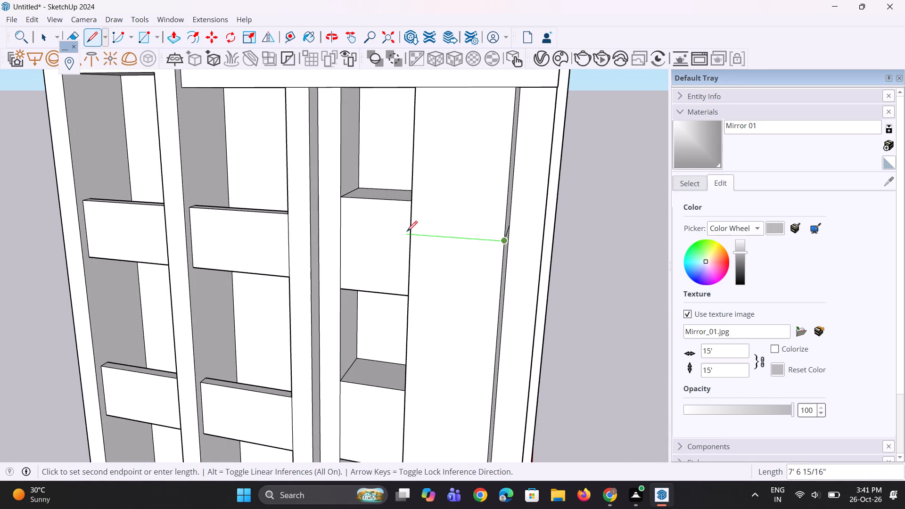
{"action": "left_click", "coordinate": [414, 238]}
Copy both lines down the corner column by about 16' 7 11/16" and repeat for two evenly spaced copies.
{"action": "middle_click_drag", "start_coordinate": [482, 245], "coordinate": [435, 206]}
{"action": "key", "text": "space"}
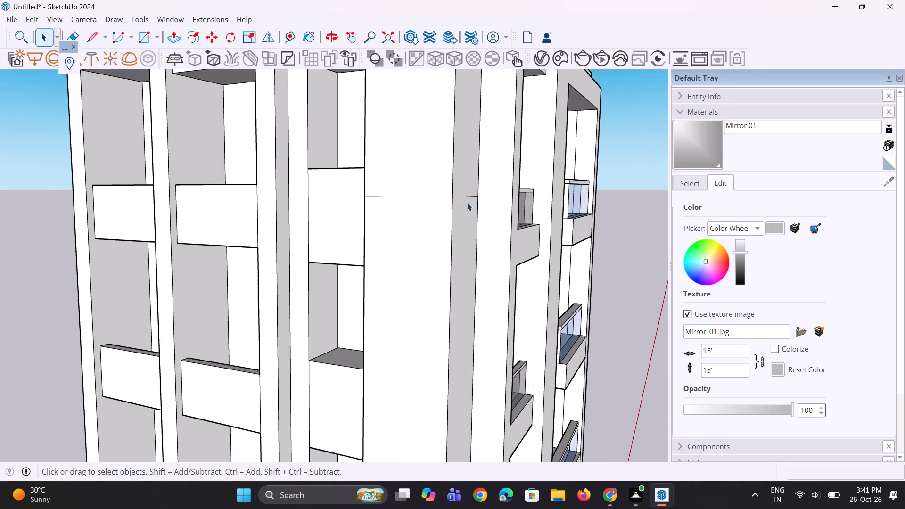
{"action": "key", "text": "space"}
{"action": "left_click", "coordinate": [464, 198]}
{"action": "scroll", "coordinate": [441, 212], "scroll_direction": "up", "scroll_amount": 5}
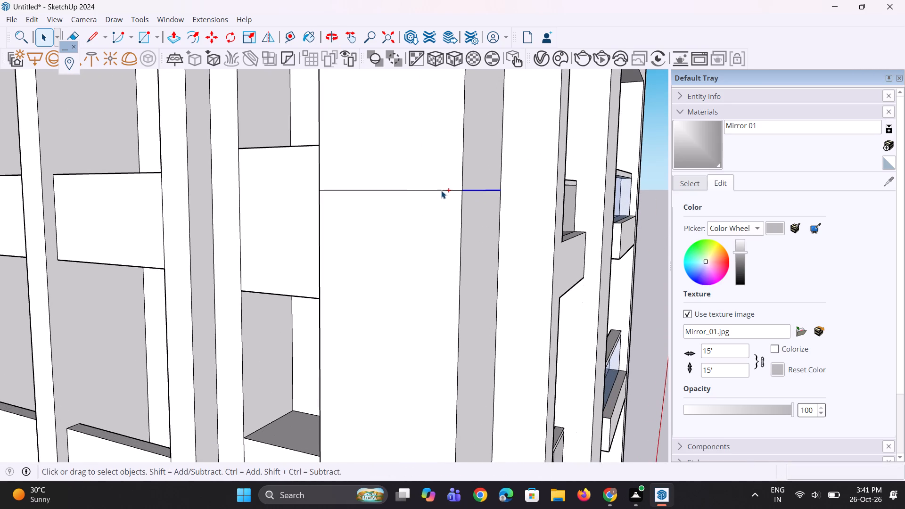
{"action": "left_click", "coordinate": [441, 190], "text": "ctrl"}
{"action": "key", "text": "m"}
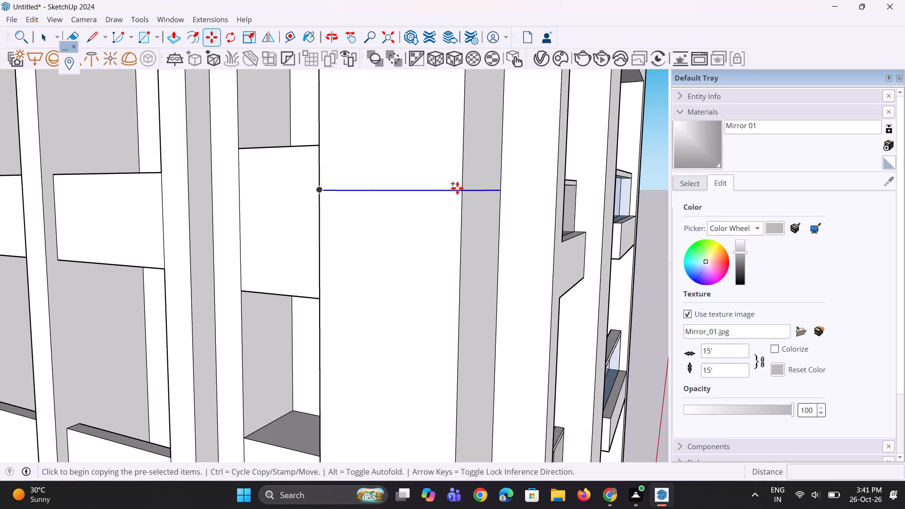
{"action": "left_click", "coordinate": [463, 194]}
{"action": "scroll", "coordinate": [466, 253], "scroll_direction": "down", "scroll_amount": 7}
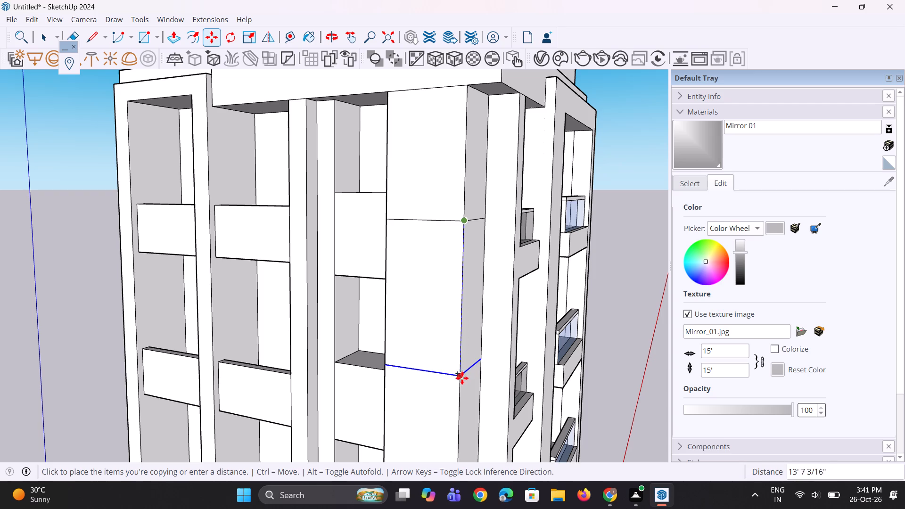
{"action": "left_click", "coordinate": [461, 410]}
{"action": "type", "text": "*2"}
{"action": "key", "text": "Return"}
Move the lowest pair of lines on the corner column down 1' 8".
{"action": "scroll", "coordinate": [498, 347], "scroll_direction": "down", "scroll_amount": 17}
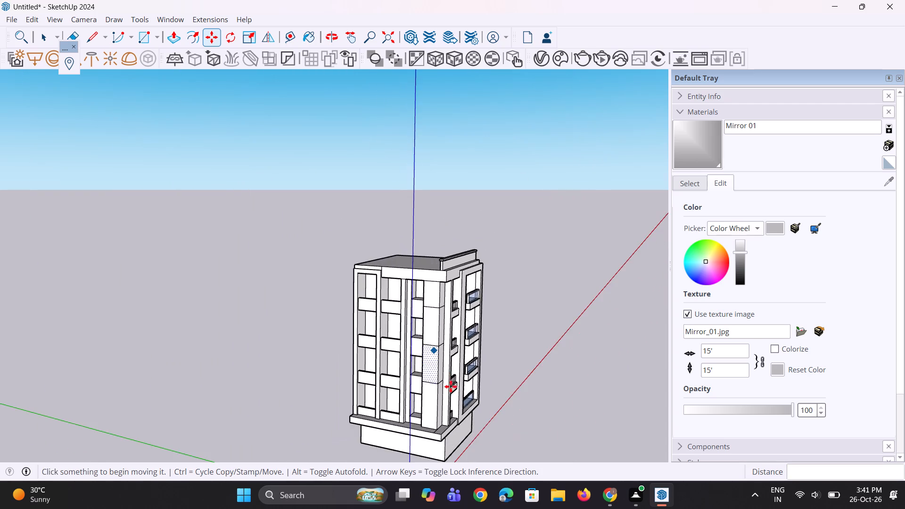
{"action": "middle_click_drag", "start_coordinate": [448, 402], "coordinate": [411, 361]}
{"action": "scroll", "coordinate": [444, 401], "scroll_direction": "up", "scroll_amount": 13}
{"action": "middle_click_drag", "start_coordinate": [425, 381], "coordinate": [414, 385]}
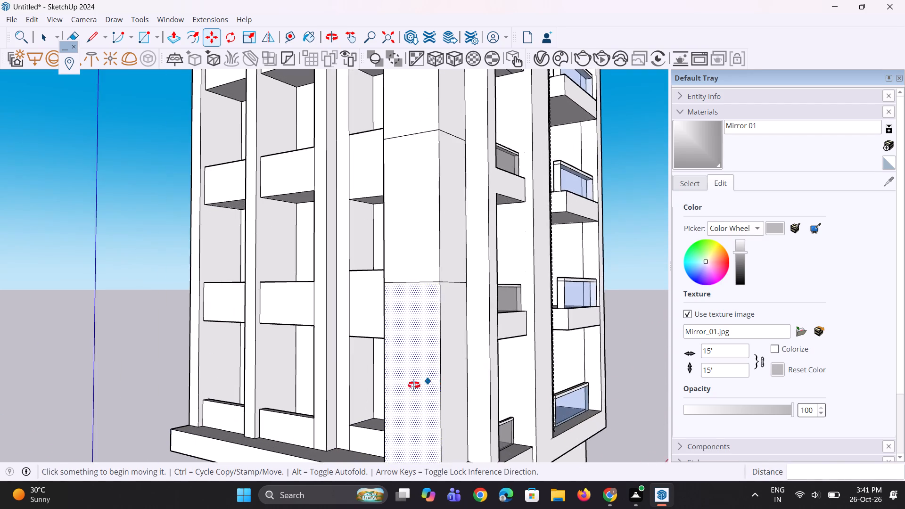
{"action": "middle_click_drag", "start_coordinate": [414, 385], "coordinate": [377, 401]}
{"action": "key", "text": "space"}
{"action": "key", "text": "space"}
{"action": "scroll", "coordinate": [406, 327], "scroll_direction": "up", "scroll_amount": 3}
{"action": "key", "text": "space"}
{"action": "left_click", "coordinate": [407, 292]}
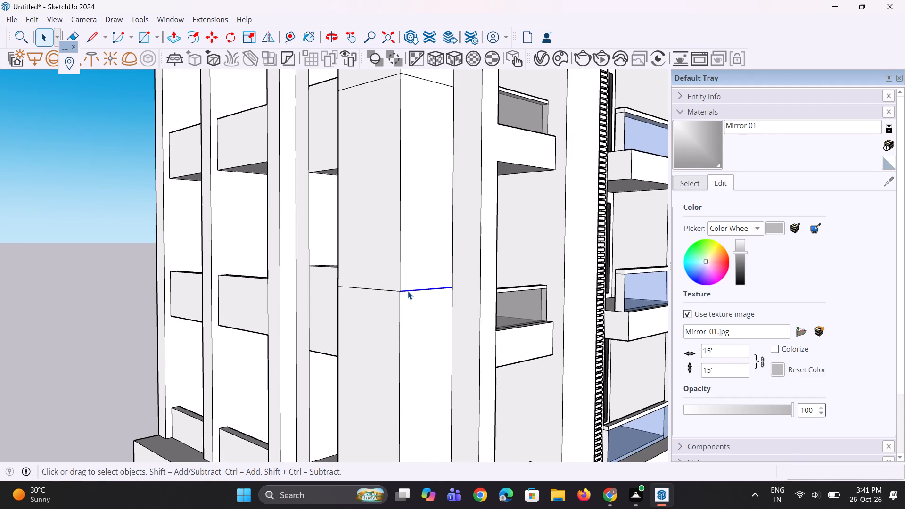
{"action": "left_click", "coordinate": [388, 291]}
{"action": "key", "text": "m"}
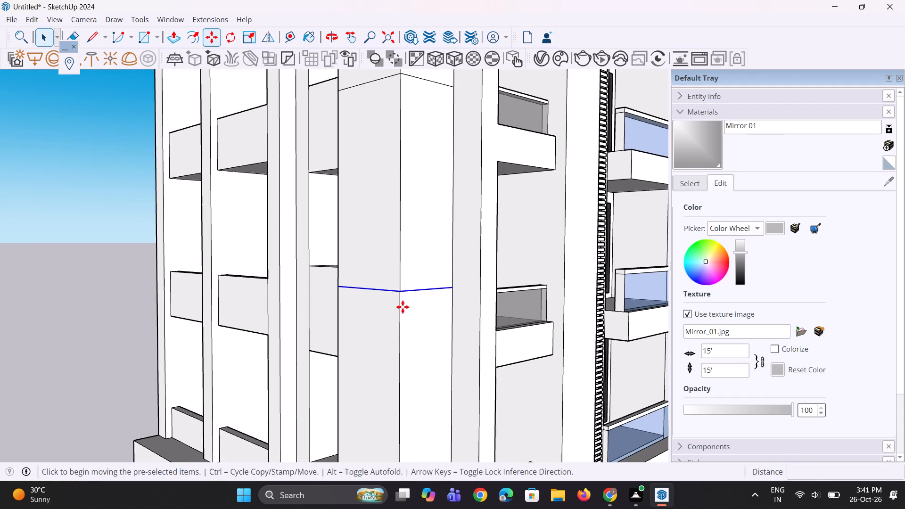
{"action": "left_click", "coordinate": [402, 292]}
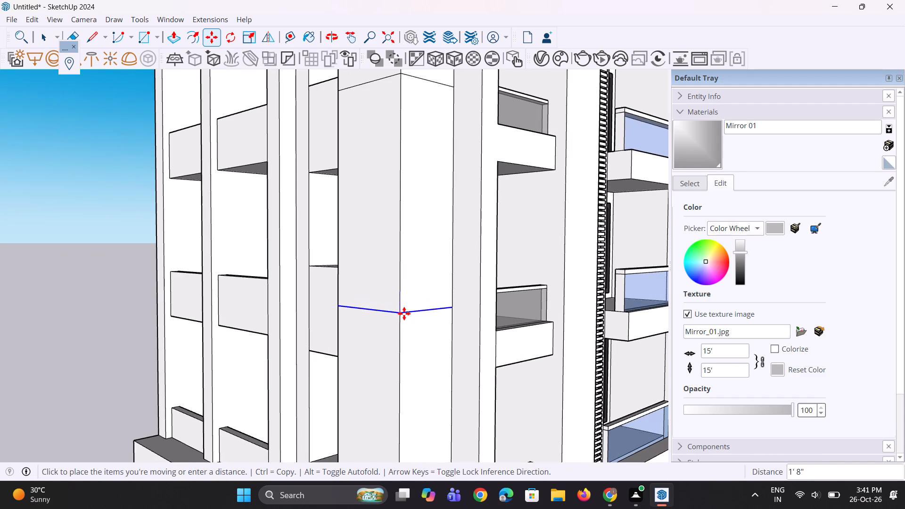
{"action": "left_click", "coordinate": [404, 313]}
Move the lowest pair of lines on the corner column down by about 3' 1".
{"action": "middle_click_drag", "start_coordinate": [439, 326], "coordinate": [349, 333]}
{"action": "scroll", "coordinate": [358, 329], "scroll_direction": "down", "scroll_amount": 3}
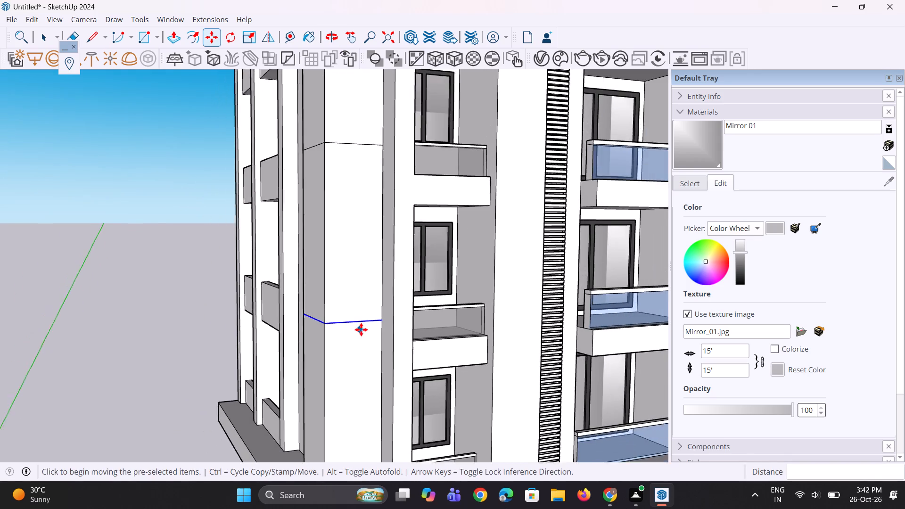
{"action": "scroll", "coordinate": [361, 329], "scroll_direction": "down", "scroll_amount": 1}
{"action": "middle_click_drag", "start_coordinate": [355, 325], "coordinate": [347, 327]}
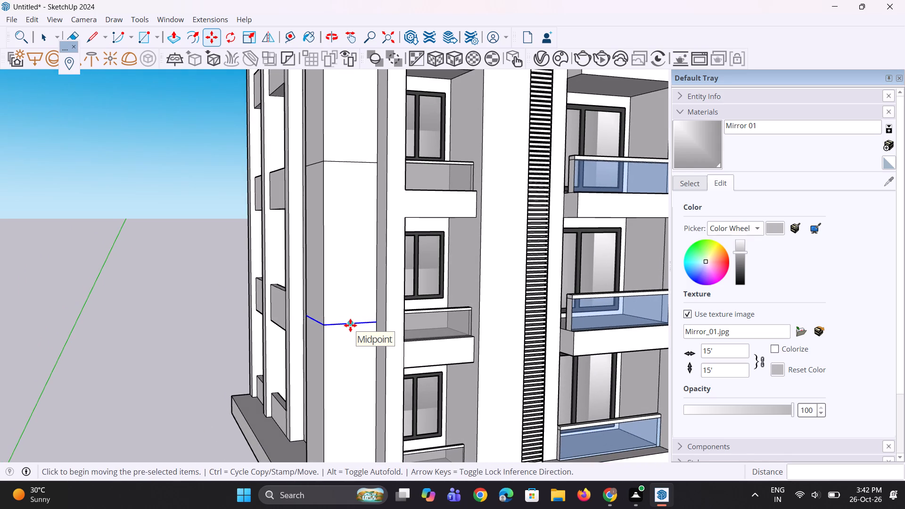
{"action": "scroll", "coordinate": [350, 325], "scroll_direction": "up", "scroll_amount": 1}
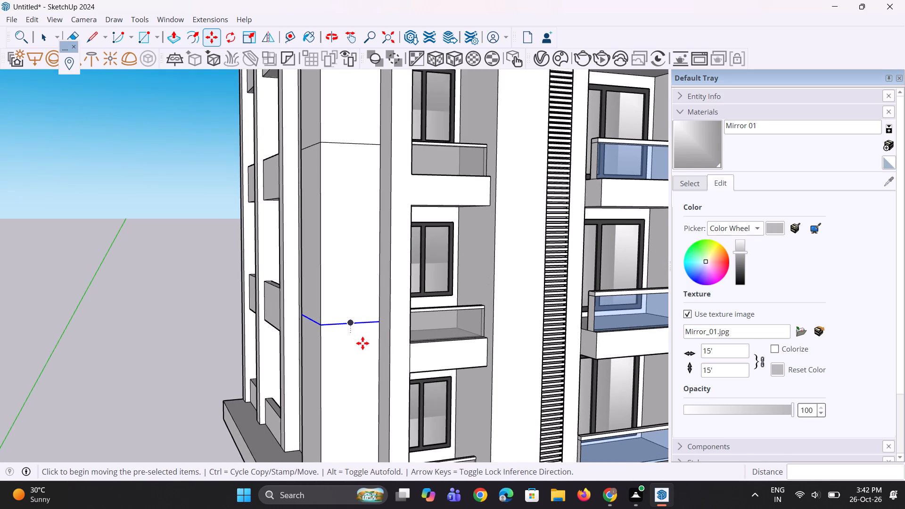
{"action": "scroll", "coordinate": [362, 343], "scroll_direction": "down", "scroll_amount": 7}
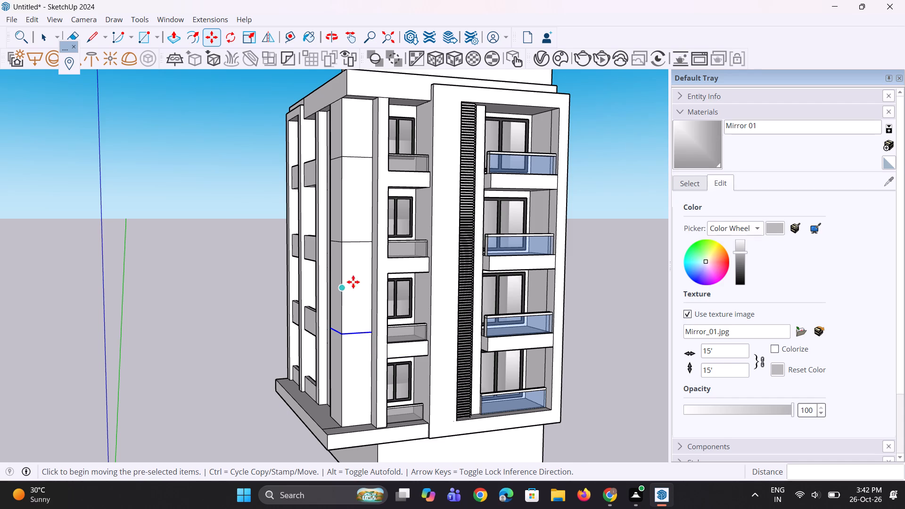
{"action": "scroll", "coordinate": [359, 279], "scroll_direction": "up", "scroll_amount": 2}
{"action": "scroll", "coordinate": [343, 346], "scroll_direction": "up", "scroll_amount": 2}
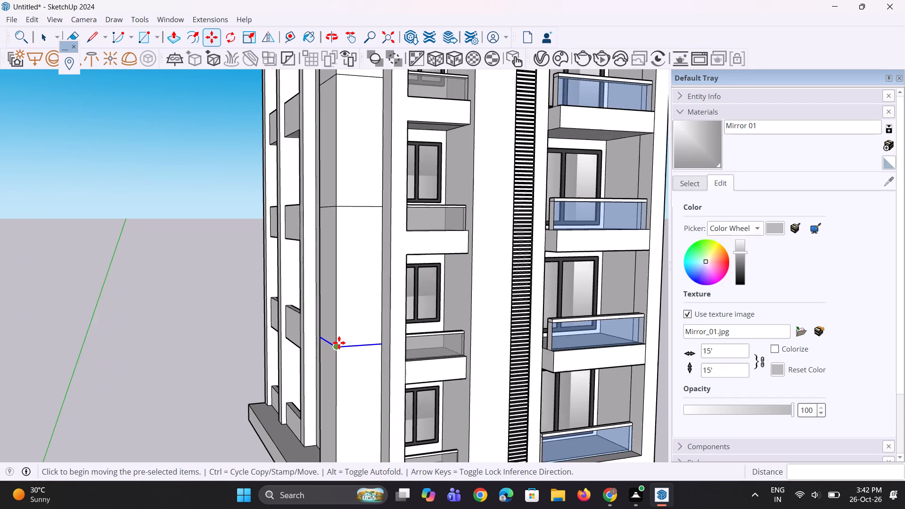
{"action": "scroll", "coordinate": [339, 343], "scroll_direction": "up", "scroll_amount": 3}
{"action": "left_click", "coordinate": [332, 347]}
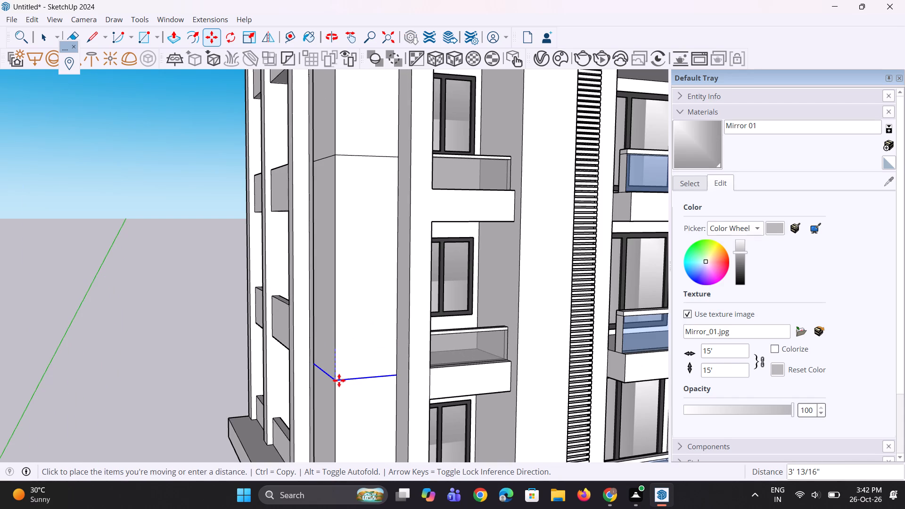
{"action": "left_click", "coordinate": [341, 382]}
{"action": "key", "text": "space"}
{"action": "key", "text": "space"}
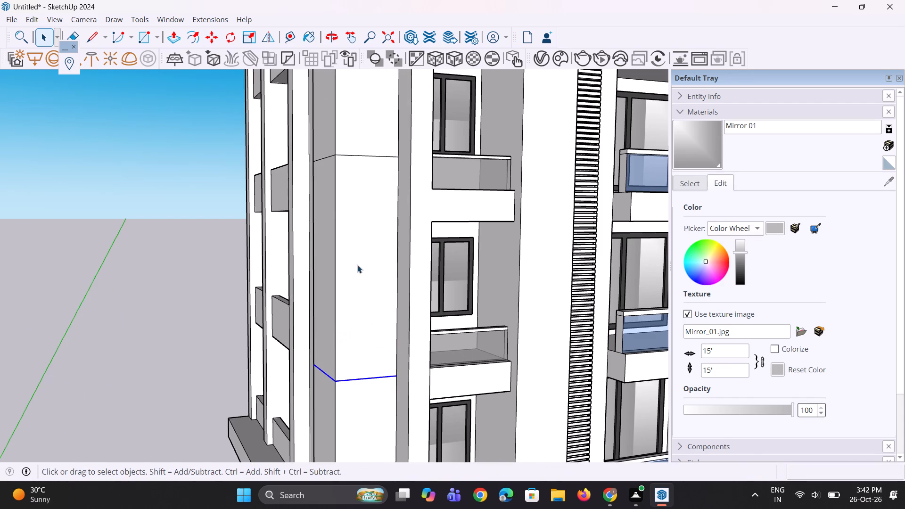
Move the middle pair of lines on the corner column down by about 2' 2".
{"action": "scroll", "coordinate": [370, 323], "scroll_direction": "down", "scroll_amount": 4}
{"action": "scroll", "coordinate": [349, 205], "scroll_direction": "up", "scroll_amount": 2}
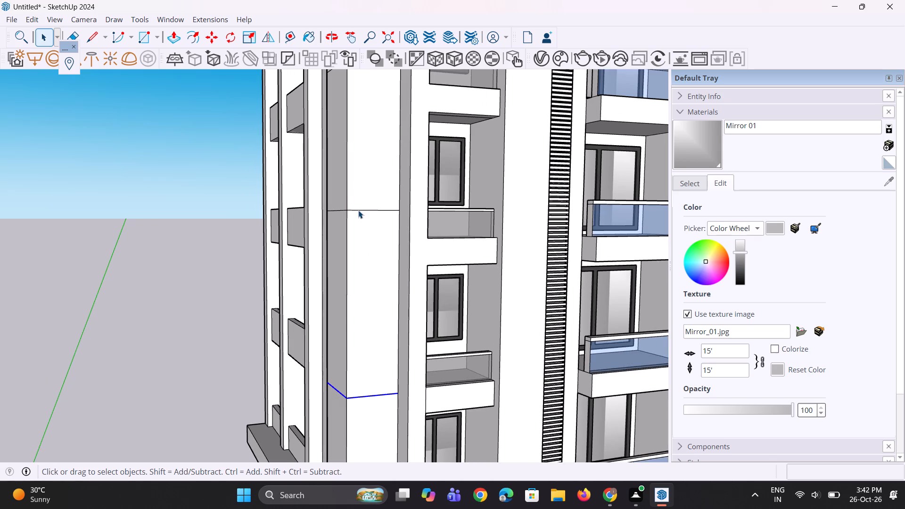
{"action": "left_click", "coordinate": [358, 210]}
{"action": "scroll", "coordinate": [350, 209], "scroll_direction": "up", "scroll_amount": 2}
{"action": "left_click", "coordinate": [343, 211], "text": "ctrl"}
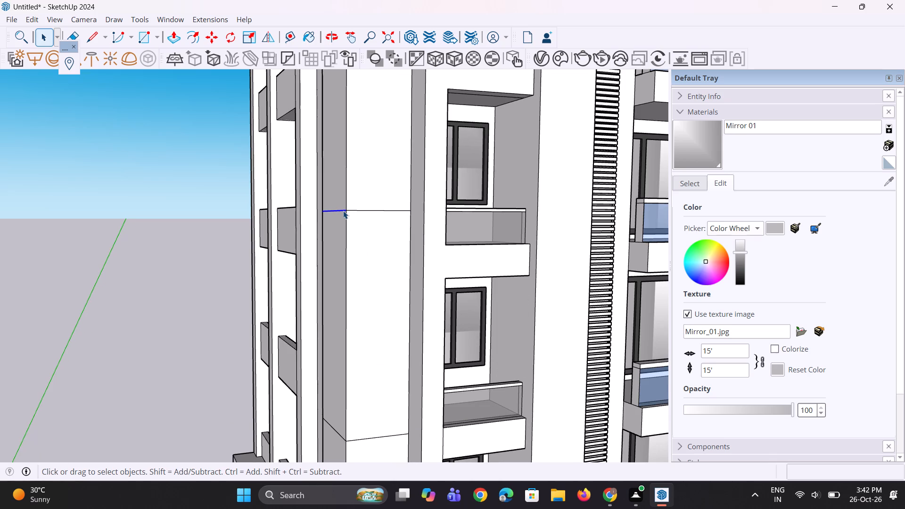
{"action": "scroll", "coordinate": [343, 211], "scroll_direction": "up", "scroll_amount": 2}
{"action": "left_click", "coordinate": [362, 210], "text": "ctrl"}
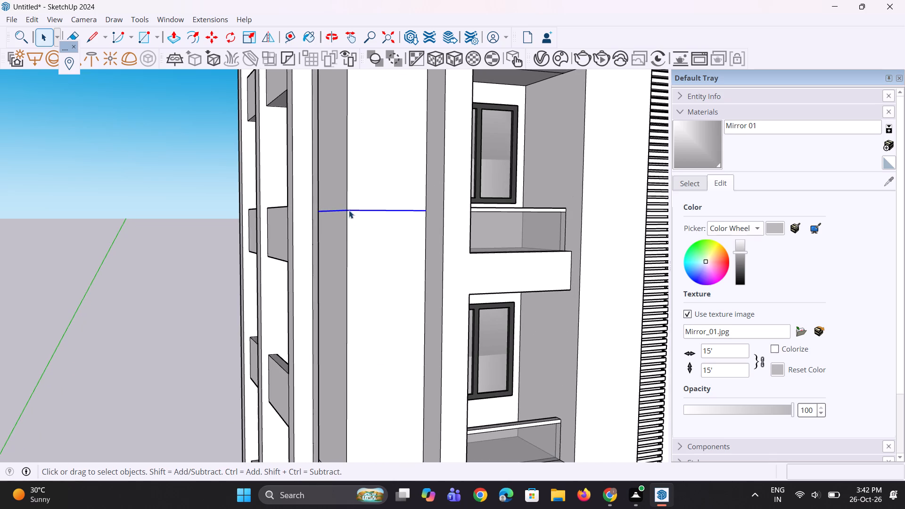
{"action": "key", "text": "m"}
{"action": "left_click", "coordinate": [347, 213]}
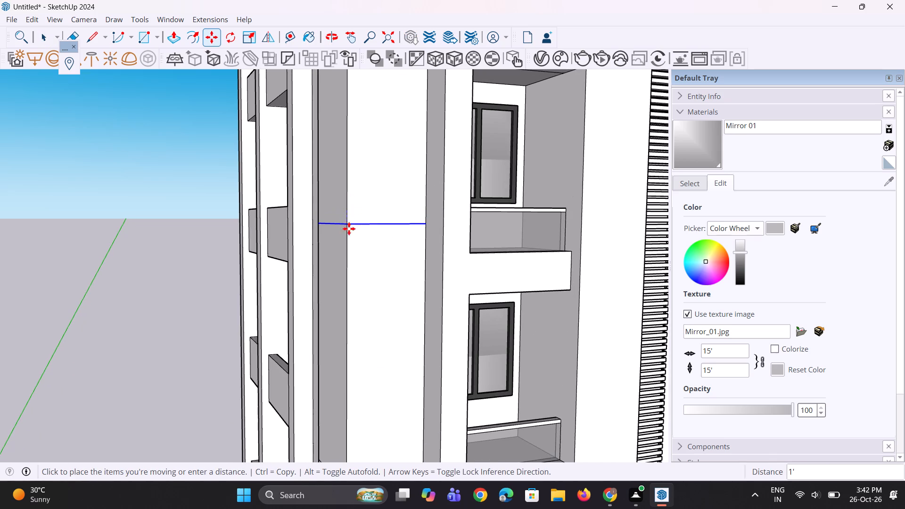
{"action": "left_click", "coordinate": [355, 240]}
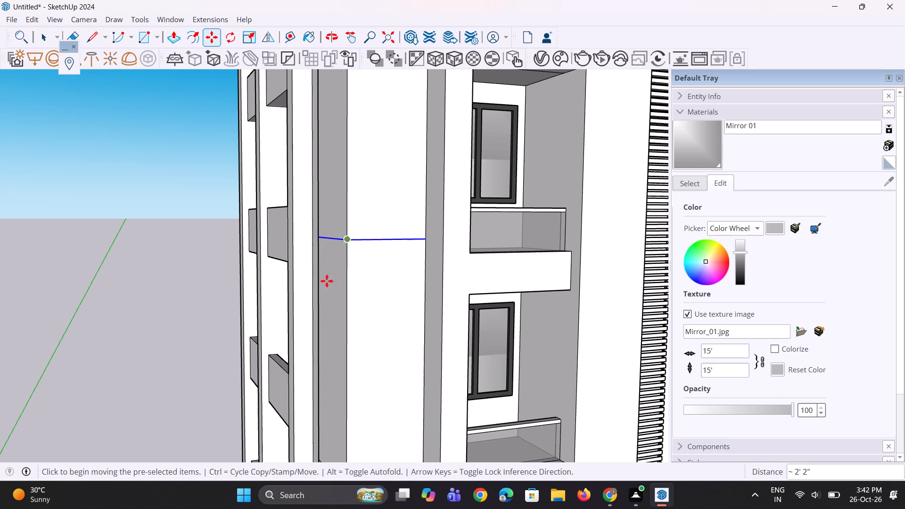
{"action": "scroll", "coordinate": [322, 285], "scroll_direction": "down", "scroll_amount": 5}
{"action": "middle_click_drag", "start_coordinate": [349, 304], "coordinate": [370, 299]}
{"action": "scroll", "coordinate": [342, 277], "scroll_direction": "down", "scroll_amount": 5}
{"action": "scroll", "coordinate": [340, 289], "scroll_direction": "up", "scroll_amount": 1}
{"action": "middle_click_drag", "start_coordinate": [337, 289], "coordinate": [313, 282]}
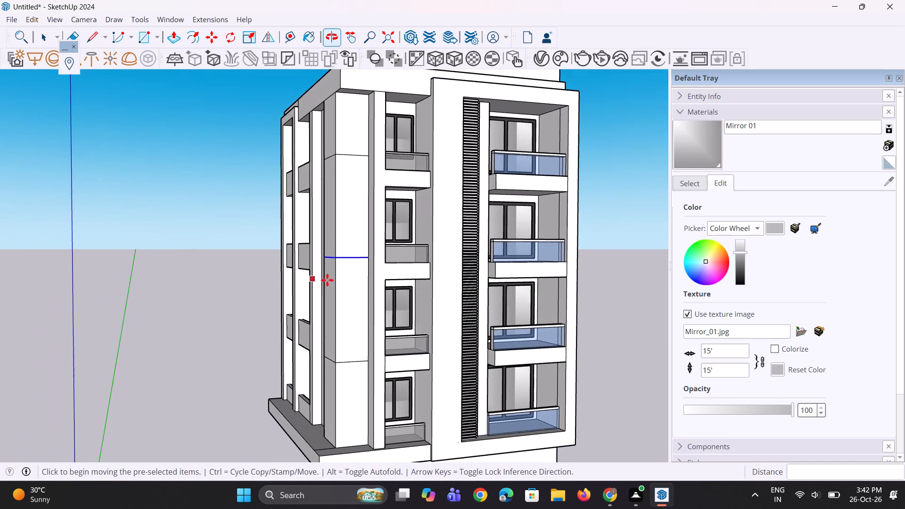
{"action": "key", "text": "space"}
{"action": "key", "text": "space"}
{"action": "middle_click_drag", "start_coordinate": [270, 337], "coordinate": [344, 332]}
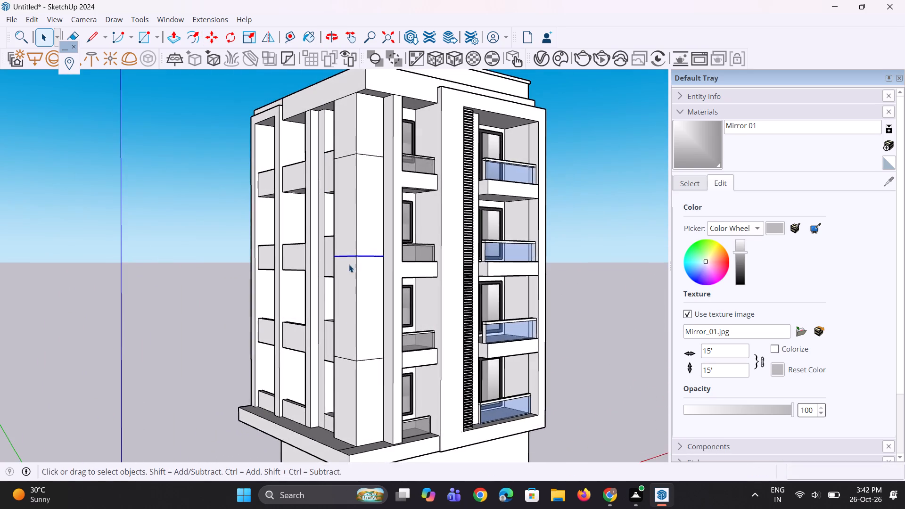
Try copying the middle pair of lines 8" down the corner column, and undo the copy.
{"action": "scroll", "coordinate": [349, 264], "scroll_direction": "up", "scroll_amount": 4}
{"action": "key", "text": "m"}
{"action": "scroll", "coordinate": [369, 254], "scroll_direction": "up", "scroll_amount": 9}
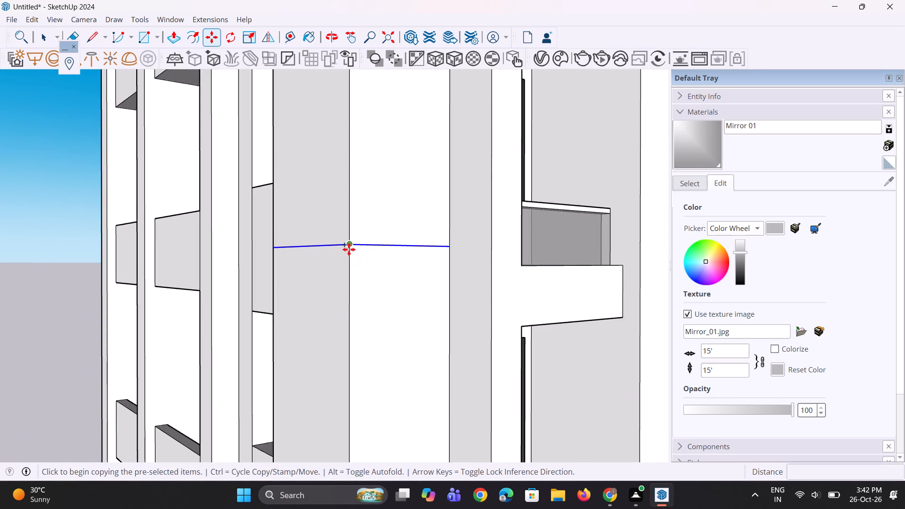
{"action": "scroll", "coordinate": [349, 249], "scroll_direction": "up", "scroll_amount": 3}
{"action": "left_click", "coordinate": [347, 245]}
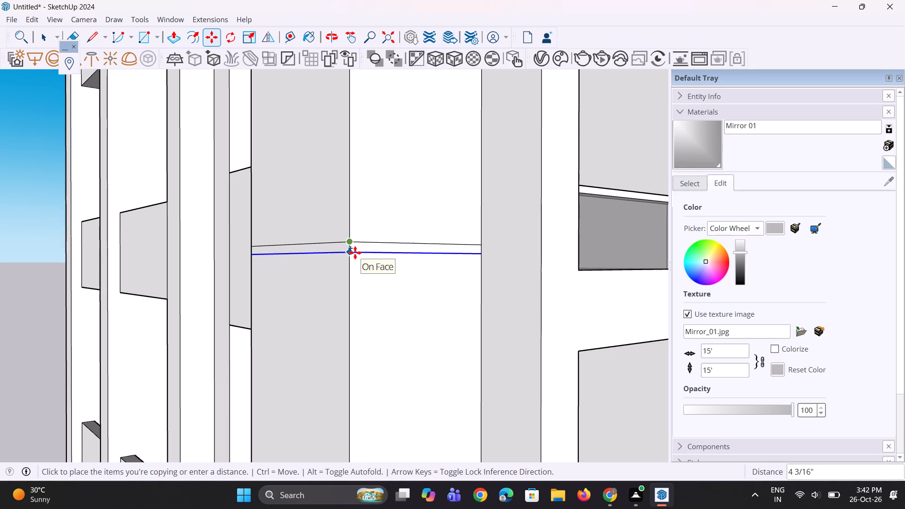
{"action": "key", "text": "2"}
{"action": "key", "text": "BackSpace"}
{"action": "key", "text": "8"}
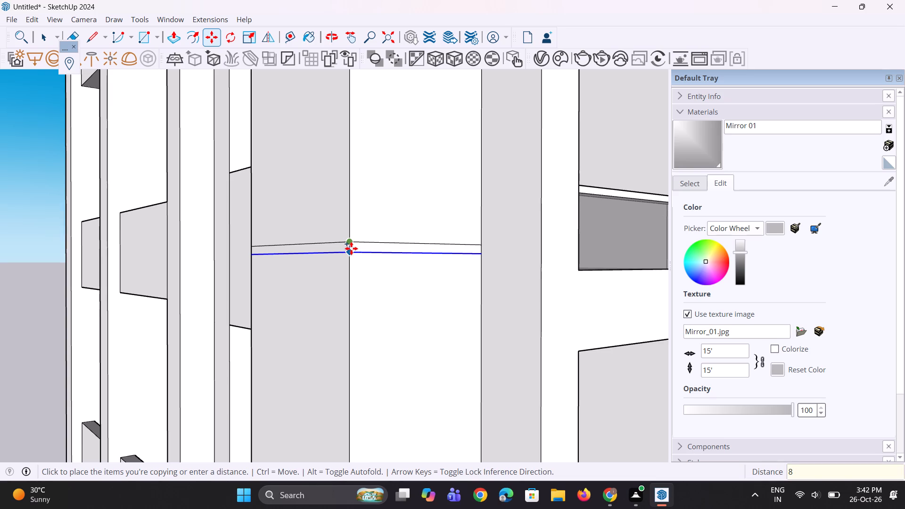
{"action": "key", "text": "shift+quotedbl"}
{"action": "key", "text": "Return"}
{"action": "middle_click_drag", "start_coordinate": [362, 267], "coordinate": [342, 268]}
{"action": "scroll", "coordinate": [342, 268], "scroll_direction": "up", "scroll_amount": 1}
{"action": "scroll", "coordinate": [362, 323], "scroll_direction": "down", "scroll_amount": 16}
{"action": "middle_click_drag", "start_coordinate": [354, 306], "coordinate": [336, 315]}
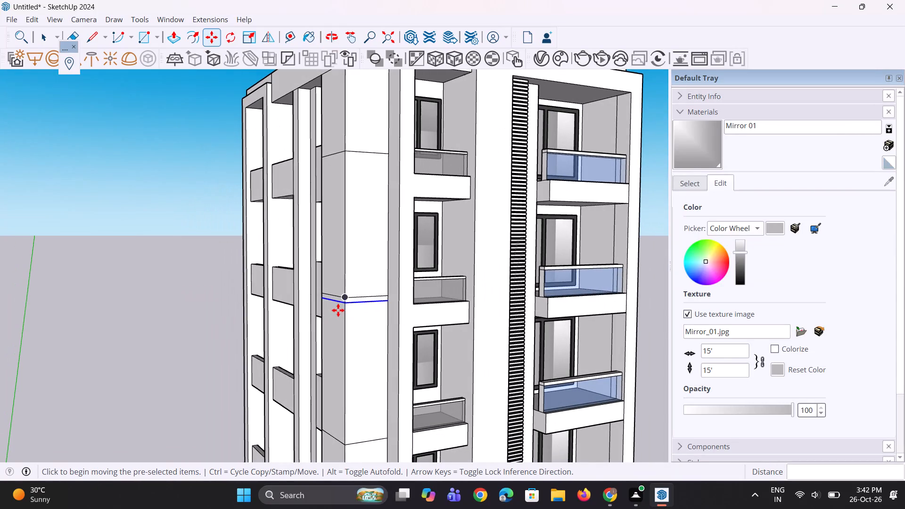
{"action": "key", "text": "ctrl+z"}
Copy the middle pair of lines 4" down the corner column to outline a narrow band.
{"action": "scroll", "coordinate": [337, 302], "scroll_direction": "up", "scroll_amount": 6, "text": "ctrl"}
{"action": "key", "text": "space"}
{"action": "key", "text": "space"}
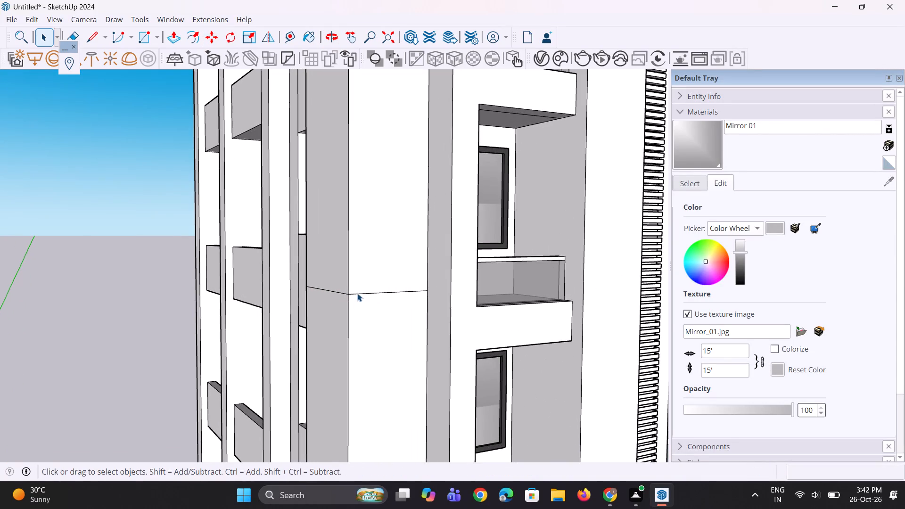
{"action": "left_click", "coordinate": [357, 293]}
{"action": "scroll", "coordinate": [346, 285], "scroll_direction": "up", "scroll_amount": 6}
{"action": "left_click", "coordinate": [346, 296], "text": "ctrl"}
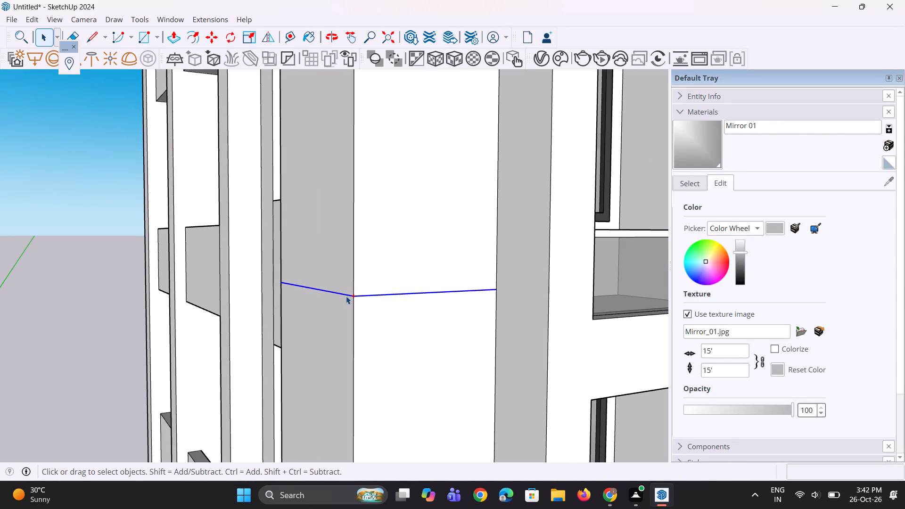
{"action": "scroll", "coordinate": [348, 298], "scroll_direction": "up", "scroll_amount": 2}
{"action": "key", "text": "m"}
{"action": "scroll", "coordinate": [361, 286], "scroll_direction": "up", "scroll_amount": 3}
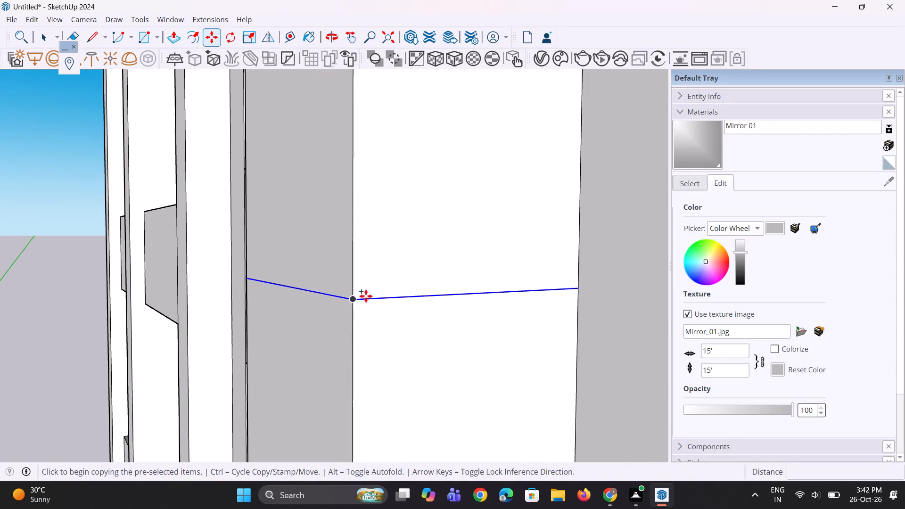
{"action": "left_click", "coordinate": [353, 299]}
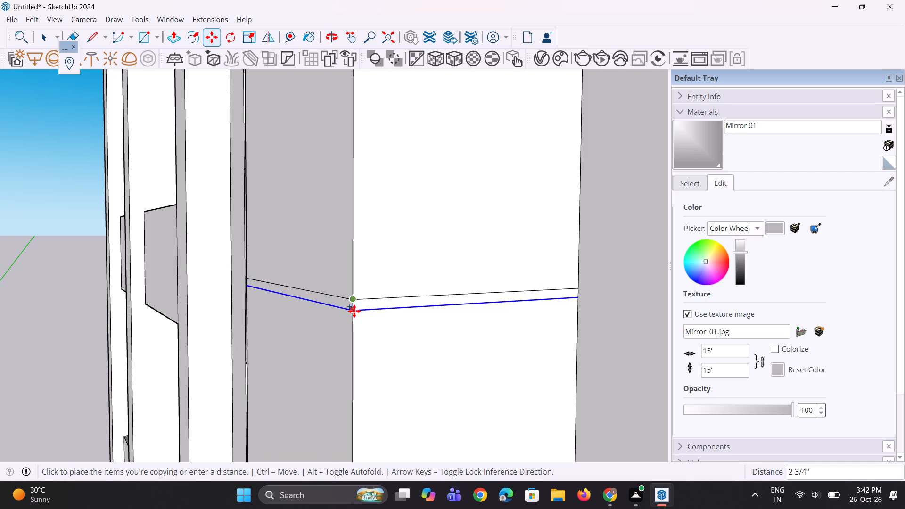
{"action": "key", "text": "4"}
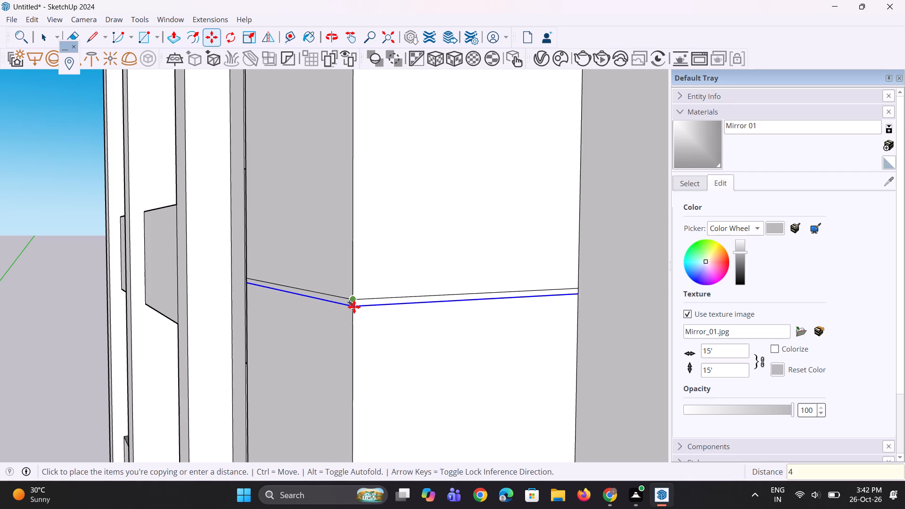
{"action": "key", "text": "shift+quotedbl"}
{"action": "key", "text": "Return"}
{"action": "scroll", "coordinate": [332, 343], "scroll_direction": "down", "scroll_amount": 8}
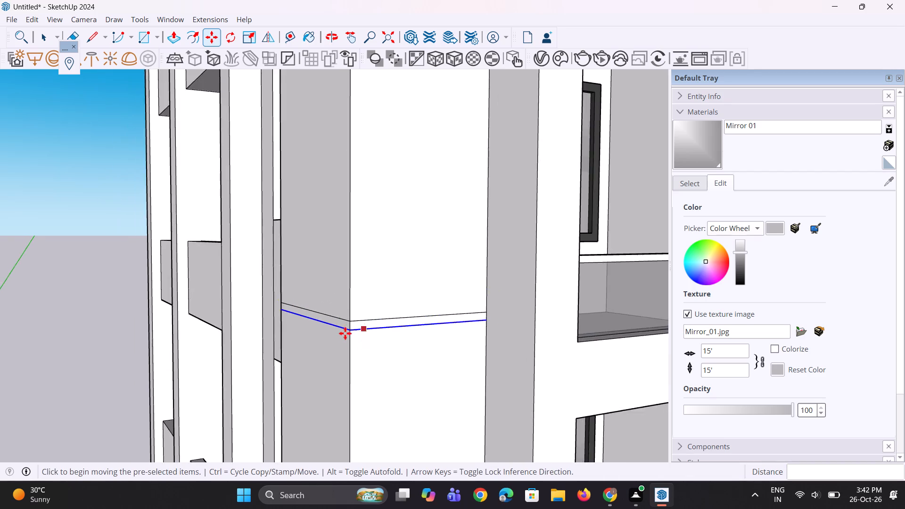
{"action": "scroll", "coordinate": [345, 333], "scroll_direction": "down", "scroll_amount": 3}
{"action": "key", "text": "space"}
{"action": "key", "text": "space"}
Copy the top pair of lines a short distance down the corner column to outline a matching narrow band.
{"action": "scroll", "coordinate": [391, 357], "scroll_direction": "down", "scroll_amount": 5}
{"action": "scroll", "coordinate": [353, 246], "scroll_direction": "up", "scroll_amount": 2}
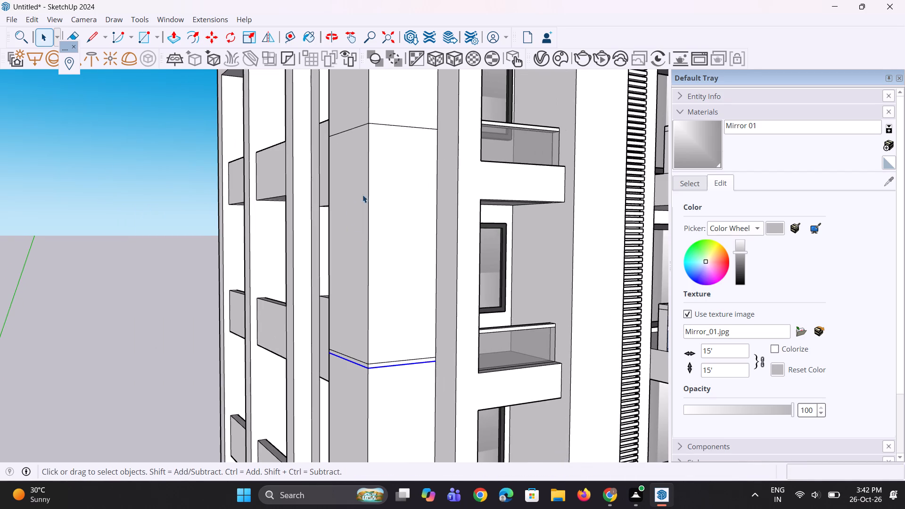
{"action": "left_click", "coordinate": [388, 125]}
{"action": "scroll", "coordinate": [390, 320], "scroll_direction": "down", "scroll_amount": 5}
{"action": "scroll", "coordinate": [348, 213], "scroll_direction": "up", "scroll_amount": 3}
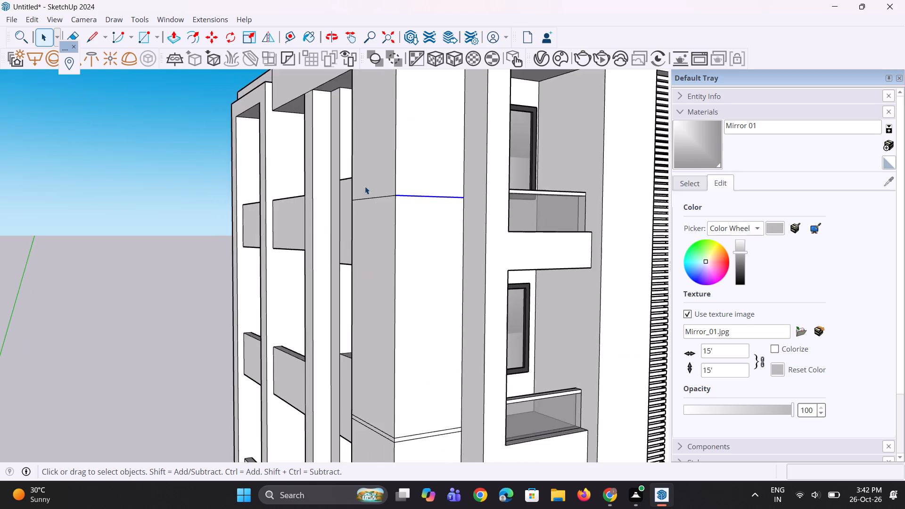
{"action": "scroll", "coordinate": [365, 186], "scroll_direction": "up", "scroll_amount": 11}
{"action": "left_click", "coordinate": [392, 192], "text": "ctrl"}
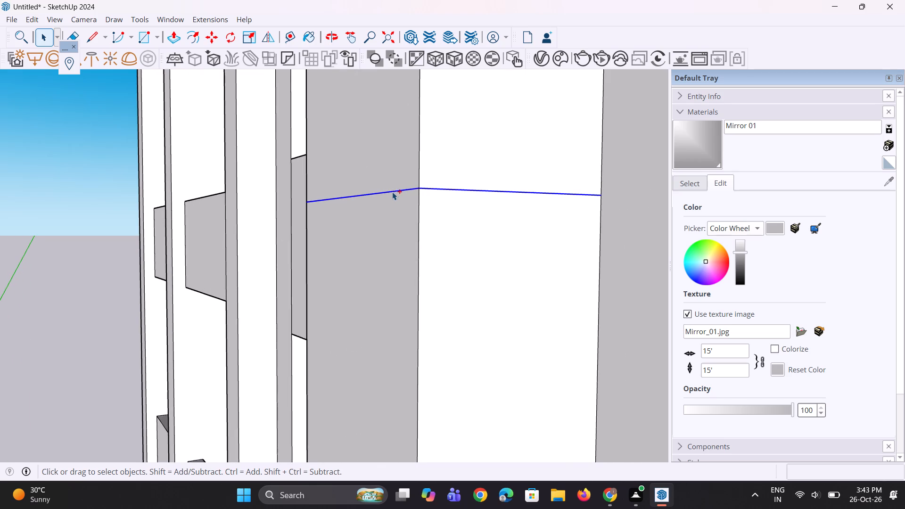
{"action": "key", "text": "m"}
{"action": "scroll", "coordinate": [412, 197], "scroll_direction": "up", "scroll_amount": 3}
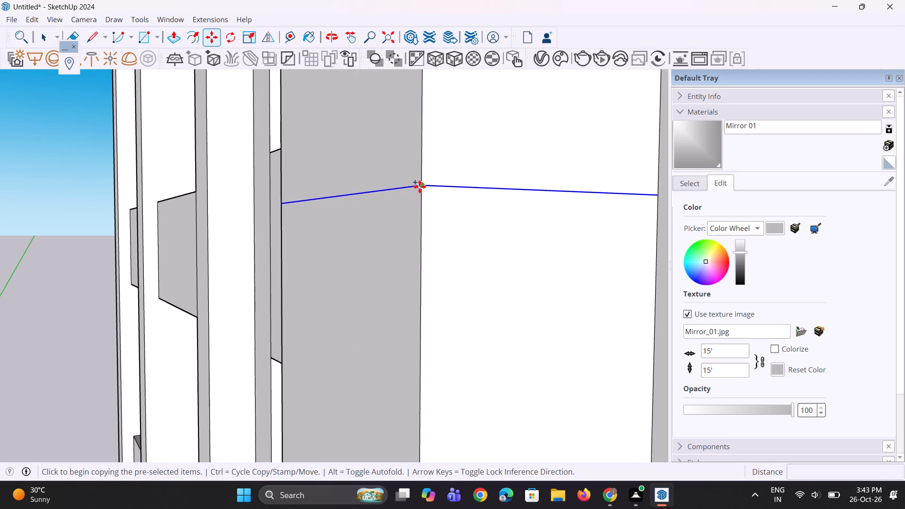
{"action": "left_click", "coordinate": [420, 187]}
{"action": "left_click", "coordinate": [420, 200]}
{"action": "scroll", "coordinate": [418, 230], "scroll_direction": "down", "scroll_amount": 2}
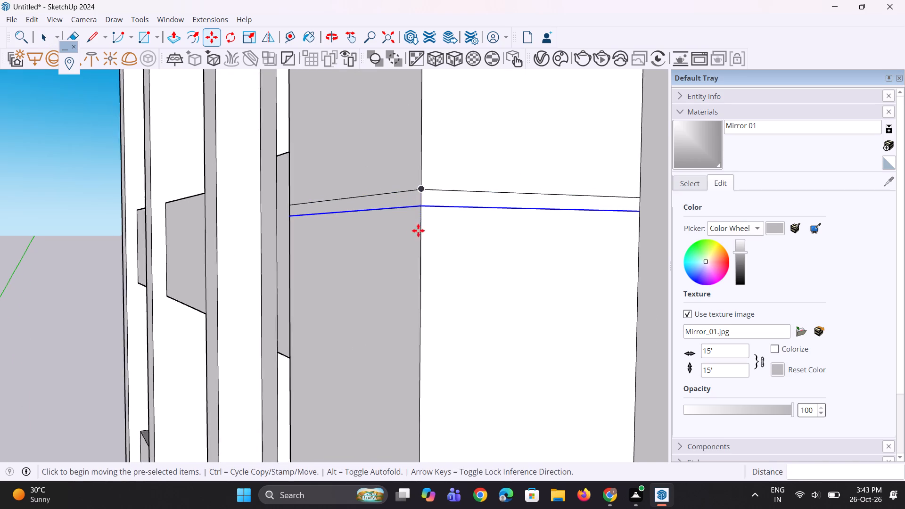
{"action": "scroll", "coordinate": [418, 230], "scroll_direction": "down", "scroll_amount": 9}
{"action": "key", "text": "space"}
{"action": "key", "text": "space"}
{"action": "left_click", "coordinate": [115, 314]}
Examine the line divisions on the corner column against the whole building.
{"action": "scroll", "coordinate": [298, 334], "scroll_direction": "down", "scroll_amount": 12}
{"action": "scroll", "coordinate": [329, 320], "scroll_direction": "up", "scroll_amount": 1}
{"action": "scroll", "coordinate": [332, 313], "scroll_direction": "down", "scroll_amount": 6}
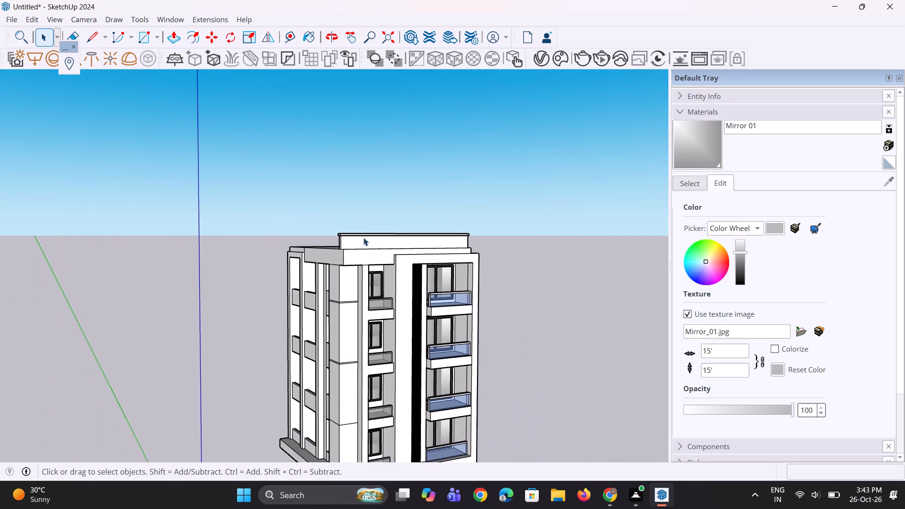
{"action": "scroll", "coordinate": [363, 238], "scroll_direction": "down", "scroll_amount": 4}
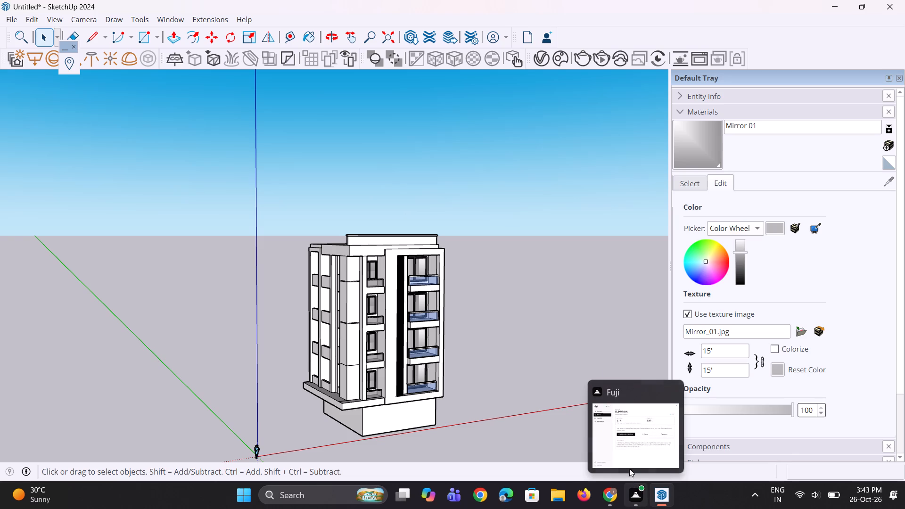
{"action": "scroll", "coordinate": [535, 348], "scroll_direction": "down", "scroll_amount": 2}
{"action": "left_click_drag", "start_coordinate": [585, 342], "coordinate": [576, 345]}
Copy the lowest pair of lines 4" down the corner column to outline the third narrow band.
{"action": "scroll", "coordinate": [337, 392], "scroll_direction": "up", "scroll_amount": 6}
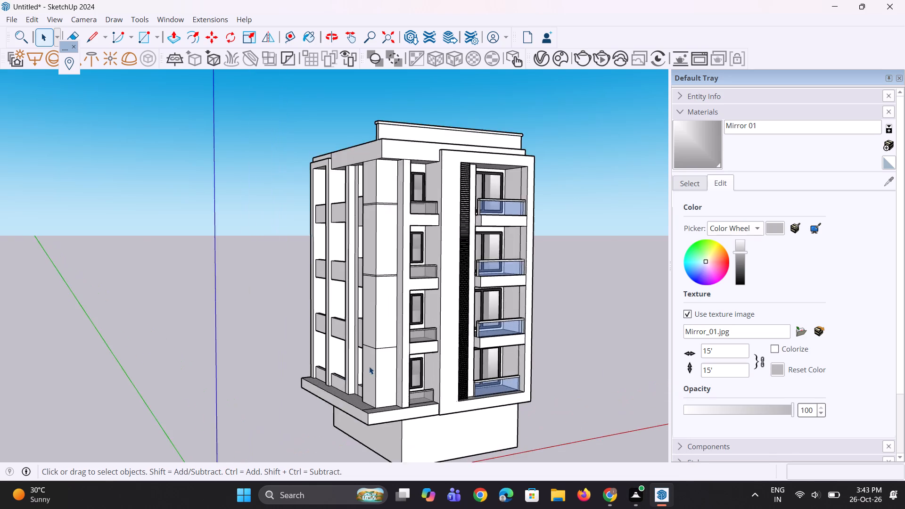
{"action": "scroll", "coordinate": [369, 366], "scroll_direction": "up", "scroll_amount": 5}
{"action": "scroll", "coordinate": [397, 334], "scroll_direction": "up", "scroll_amount": 7}
{"action": "left_click", "coordinate": [390, 347]}
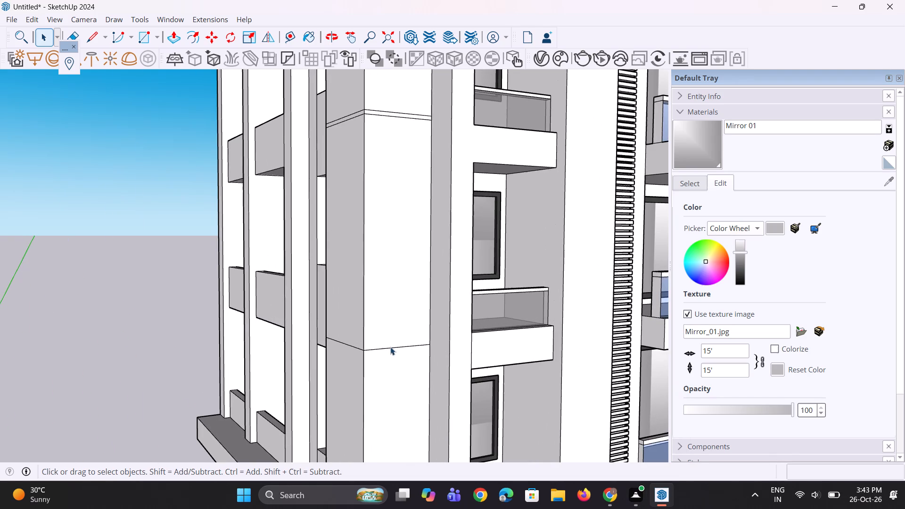
{"action": "left_click", "coordinate": [355, 347], "text": "ctrl"}
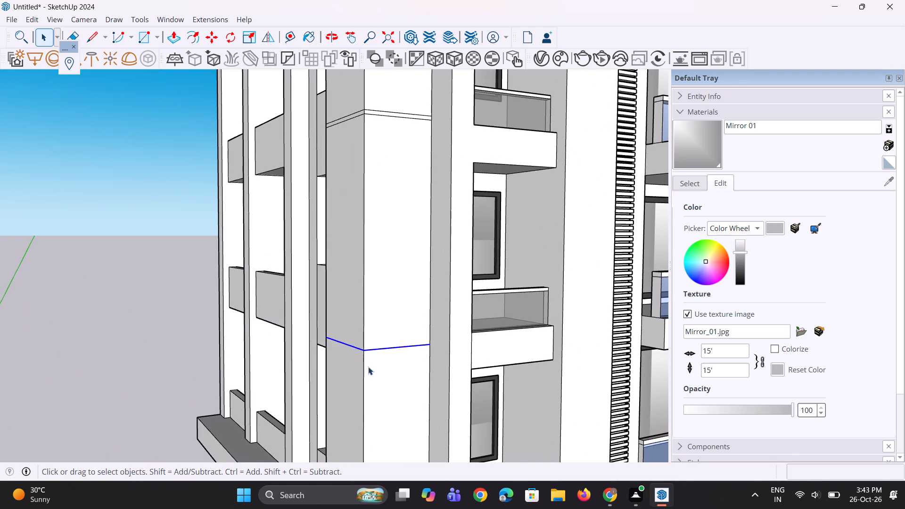
{"action": "scroll", "coordinate": [368, 367], "scroll_direction": "up", "scroll_amount": 2}
{"action": "key", "text": "m"}
{"action": "scroll", "coordinate": [367, 378], "scroll_direction": "up", "scroll_amount": 3}
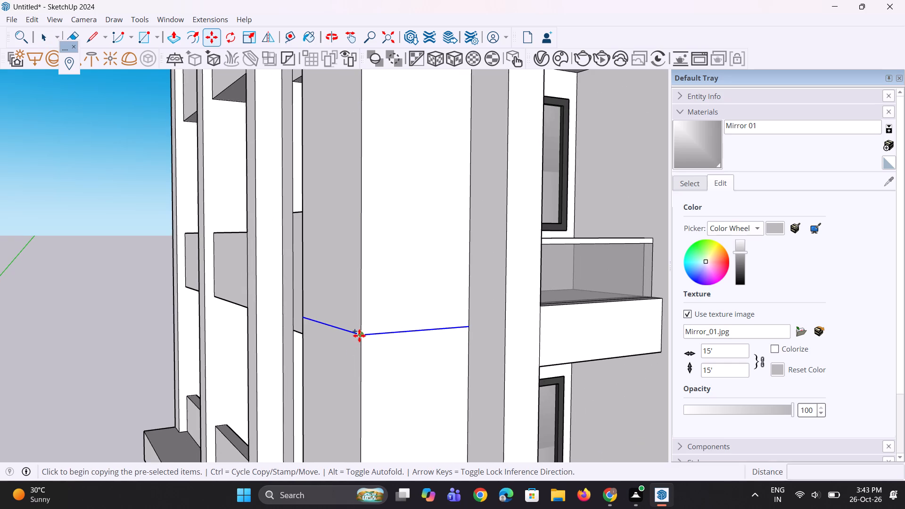
{"action": "left_click", "coordinate": [359, 336]}
{"action": "left_click", "coordinate": [361, 346]}
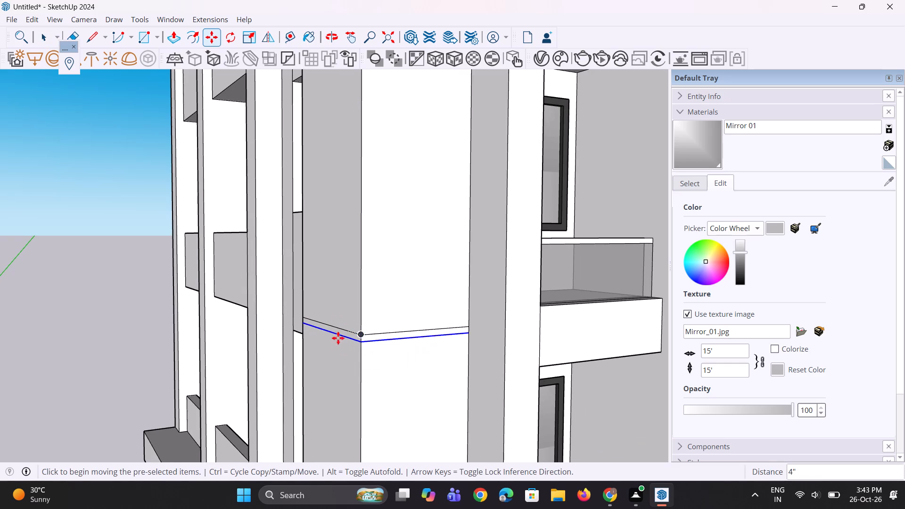
{"action": "scroll", "coordinate": [339, 344], "scroll_direction": "down", "scroll_amount": 4}
{"action": "key", "text": "space"}
{"action": "key", "text": "space"}
{"action": "left_click", "coordinate": [180, 400]}
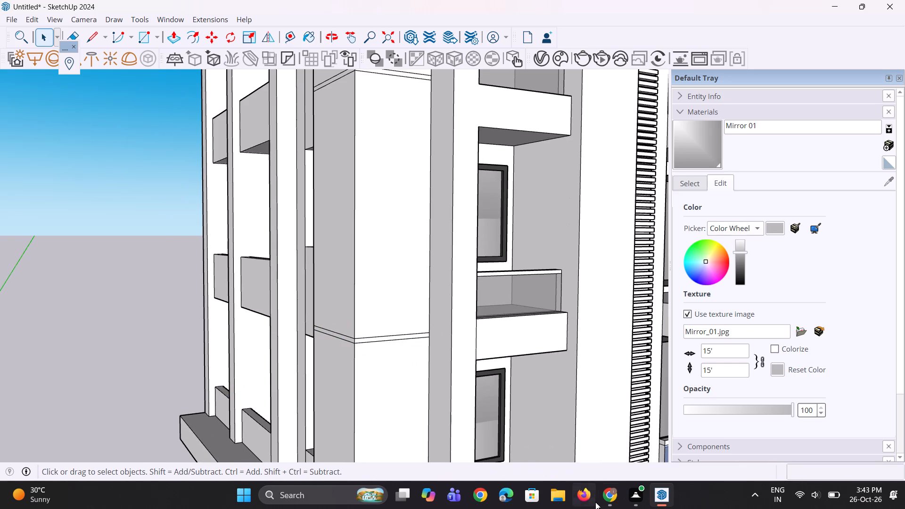
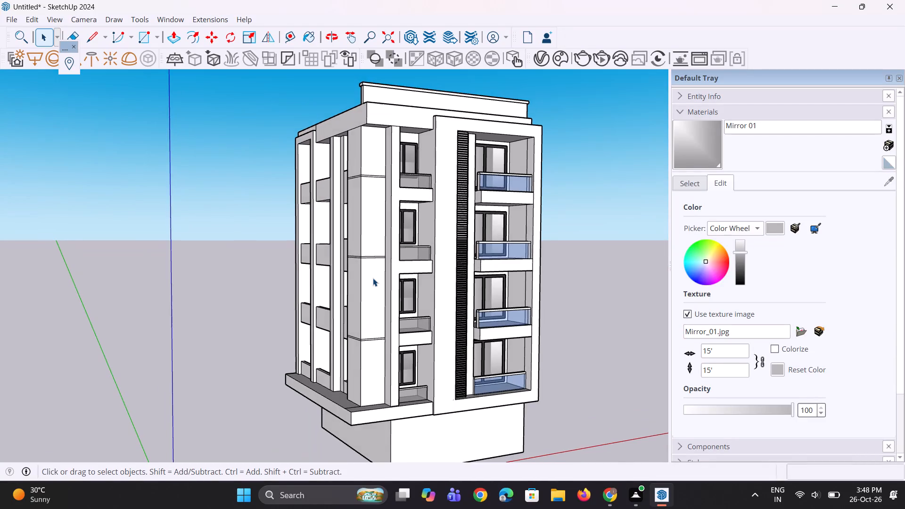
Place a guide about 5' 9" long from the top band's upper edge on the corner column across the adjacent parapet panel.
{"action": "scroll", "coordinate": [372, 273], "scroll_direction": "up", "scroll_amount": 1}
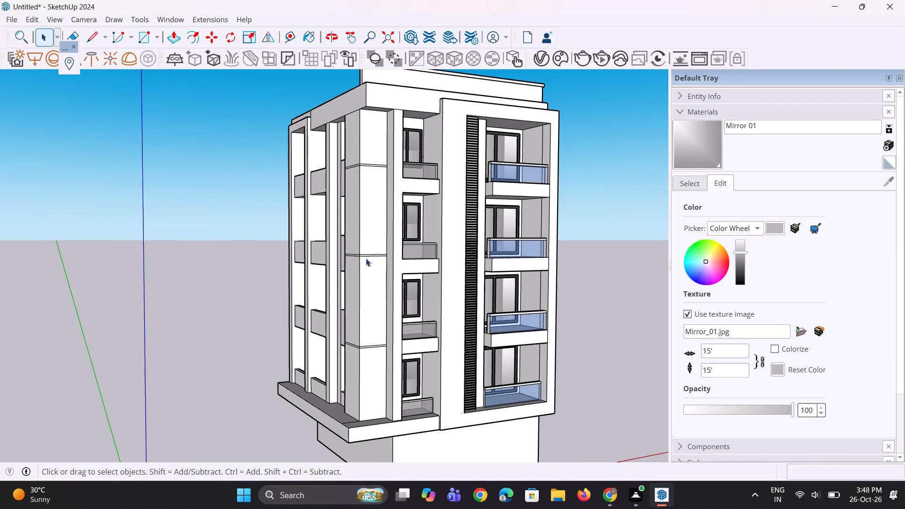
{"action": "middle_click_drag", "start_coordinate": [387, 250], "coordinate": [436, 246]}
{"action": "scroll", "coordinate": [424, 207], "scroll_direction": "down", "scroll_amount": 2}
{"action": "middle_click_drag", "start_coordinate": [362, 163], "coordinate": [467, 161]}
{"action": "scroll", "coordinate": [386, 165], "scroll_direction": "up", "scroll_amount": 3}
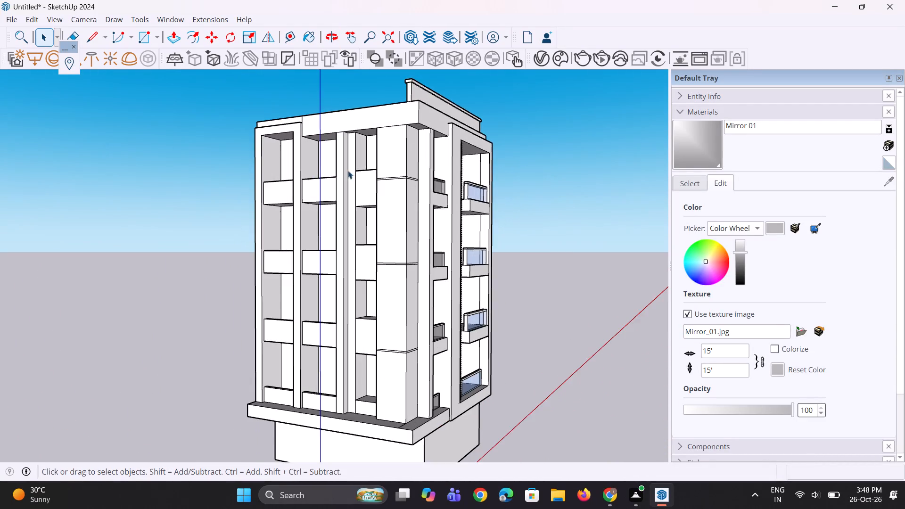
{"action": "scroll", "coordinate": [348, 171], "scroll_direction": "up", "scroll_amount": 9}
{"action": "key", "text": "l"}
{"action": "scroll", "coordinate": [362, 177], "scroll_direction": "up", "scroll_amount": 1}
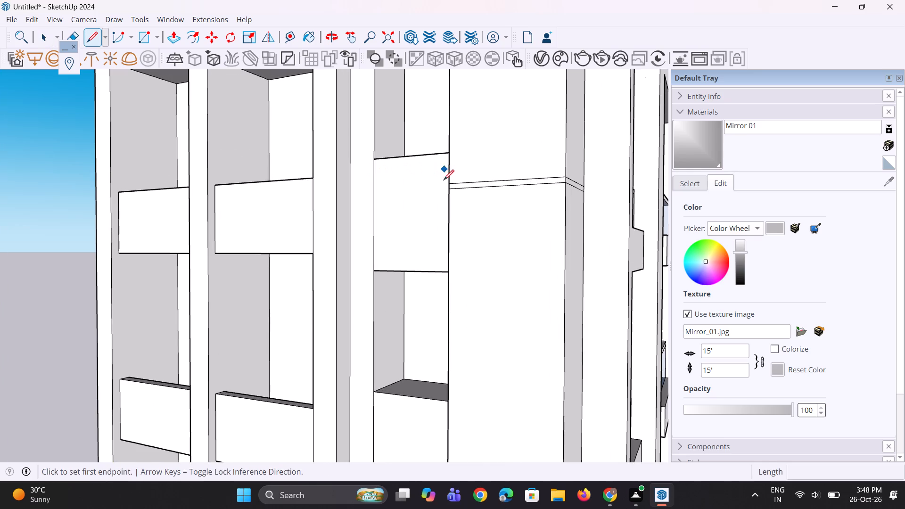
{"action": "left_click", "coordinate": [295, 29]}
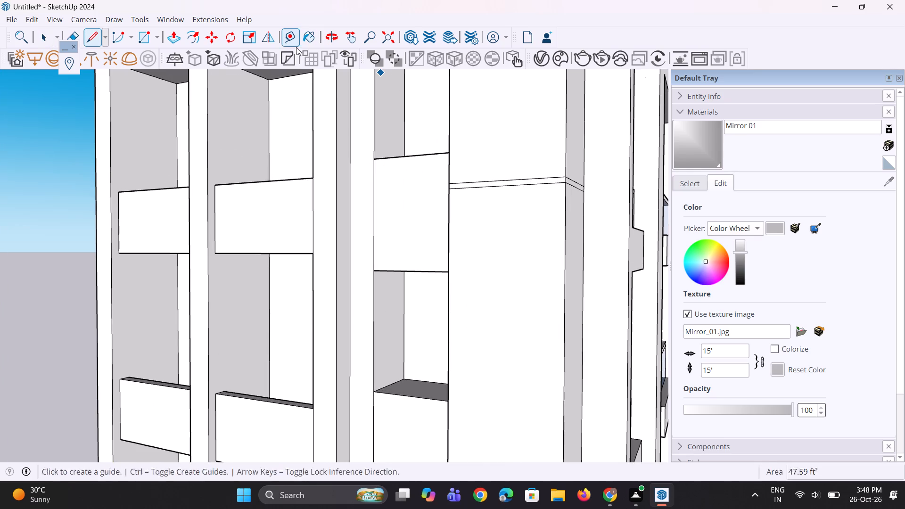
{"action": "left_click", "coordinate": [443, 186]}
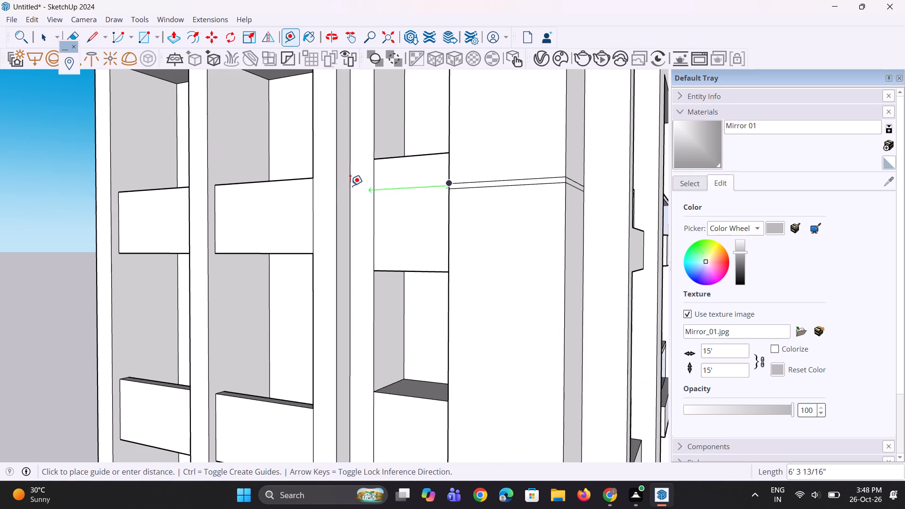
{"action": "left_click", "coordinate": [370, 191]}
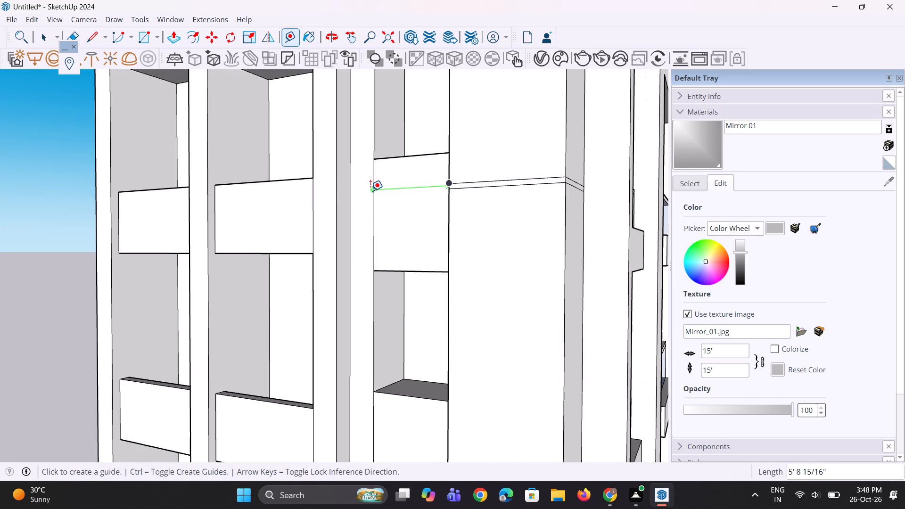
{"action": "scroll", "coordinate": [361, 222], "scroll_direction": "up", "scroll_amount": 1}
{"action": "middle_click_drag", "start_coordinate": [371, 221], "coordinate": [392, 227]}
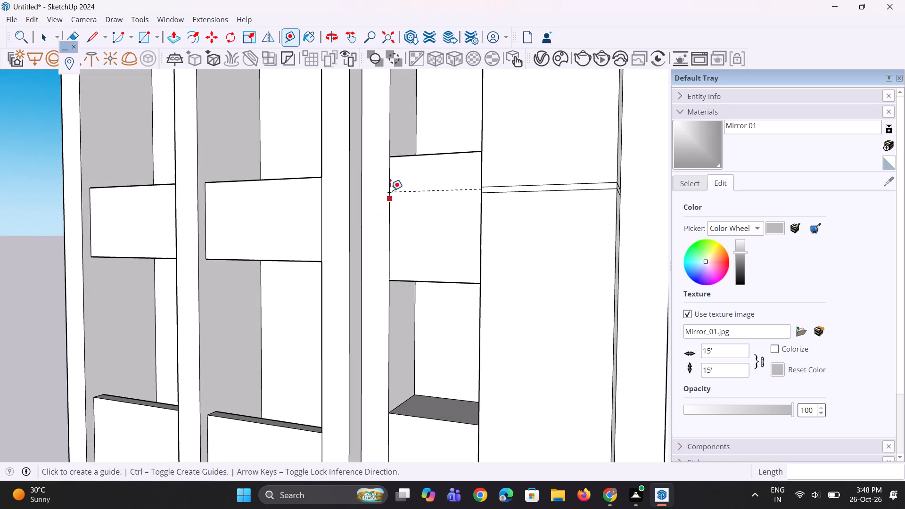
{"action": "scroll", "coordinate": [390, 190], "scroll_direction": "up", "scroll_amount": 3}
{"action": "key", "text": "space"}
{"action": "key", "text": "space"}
Push the top-floor parapet panel beside the corner column back about 7 9/16" from the pilaster face.
{"action": "scroll", "coordinate": [374, 279], "scroll_direction": "down", "scroll_amount": 2}
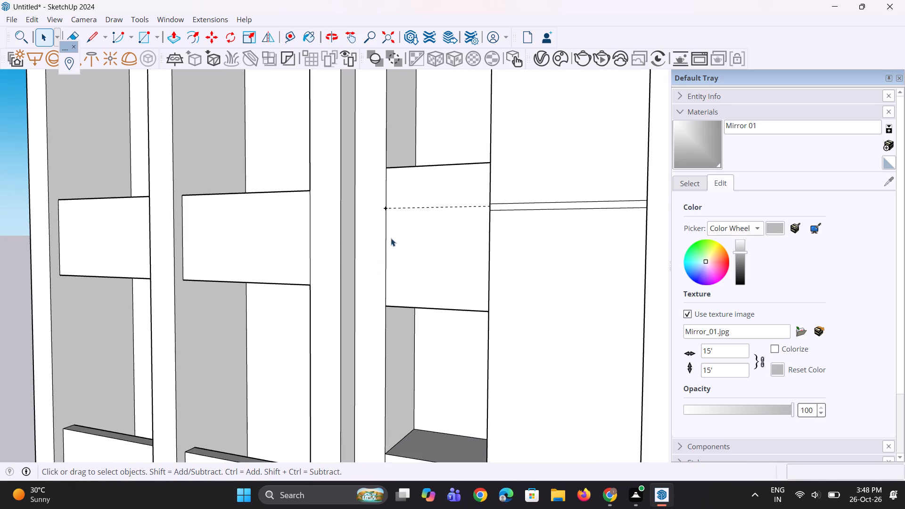
{"action": "middle_click_drag", "start_coordinate": [443, 258], "coordinate": [375, 278]}
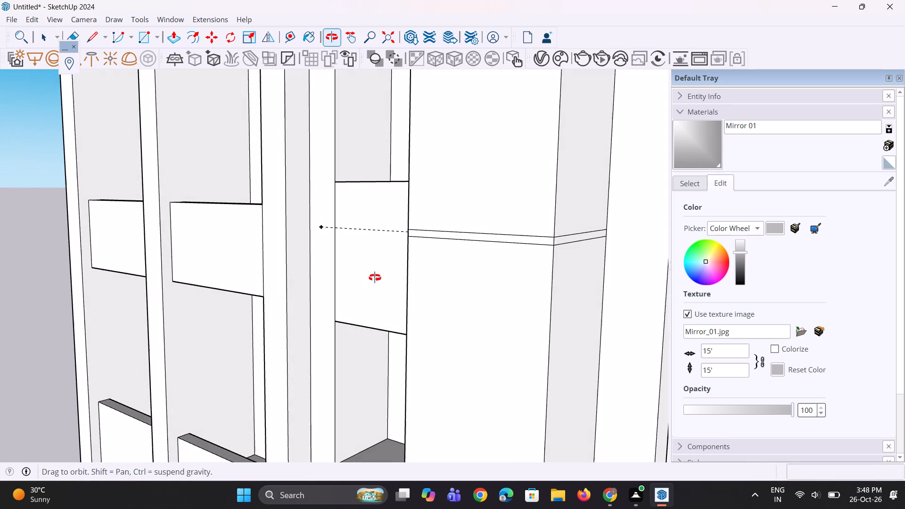
{"action": "middle_click_drag", "start_coordinate": [375, 278], "coordinate": [374, 279]}
{"action": "scroll", "coordinate": [375, 281], "scroll_direction": "up", "scroll_amount": 1}
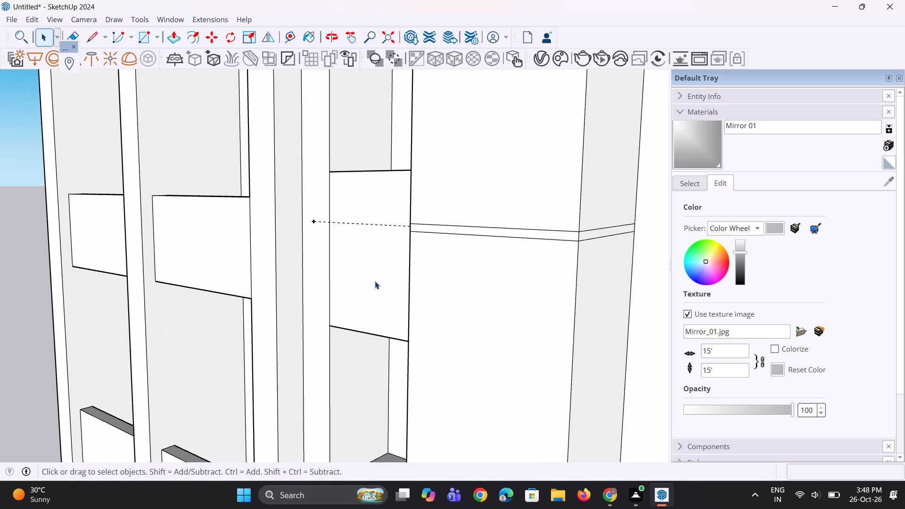
{"action": "key", "text": "p"}
{"action": "left_click", "coordinate": [384, 274]}
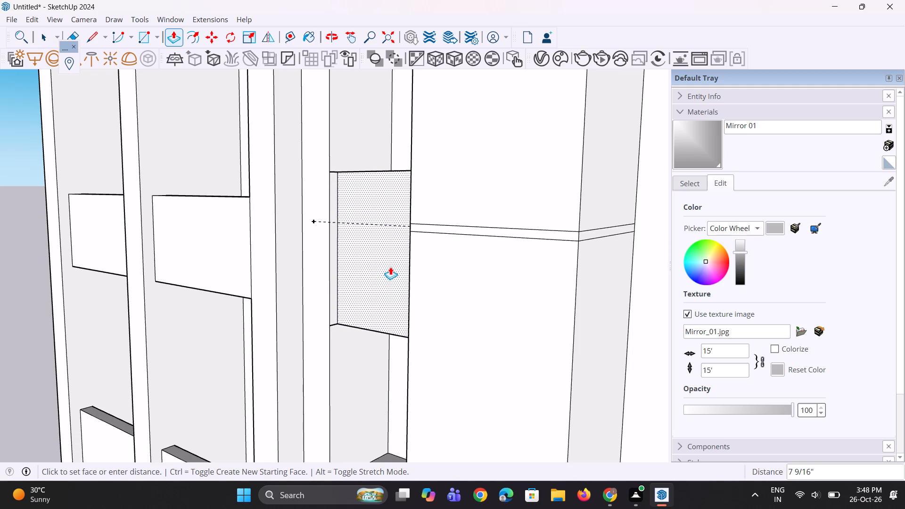
{"action": "left_click", "coordinate": [390, 267]}
Repeat the push on the matching lower-floor parapet panels between the pilaster and the corner column.
{"action": "scroll", "coordinate": [350, 193], "scroll_direction": "down", "scroll_amount": 7}
{"action": "scroll", "coordinate": [343, 353], "scroll_direction": "up", "scroll_amount": 3}
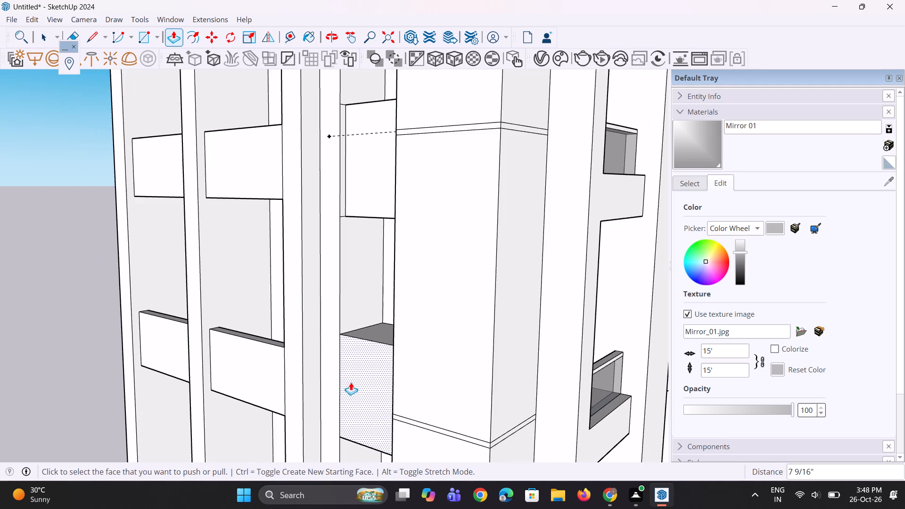
{"action": "left_click", "coordinate": [351, 380]}
{"action": "left_click", "coordinate": [350, 380]}
{"action": "scroll", "coordinate": [350, 219], "scroll_direction": "down", "scroll_amount": 8}
{"action": "scroll", "coordinate": [343, 370], "scroll_direction": "up", "scroll_amount": 3}
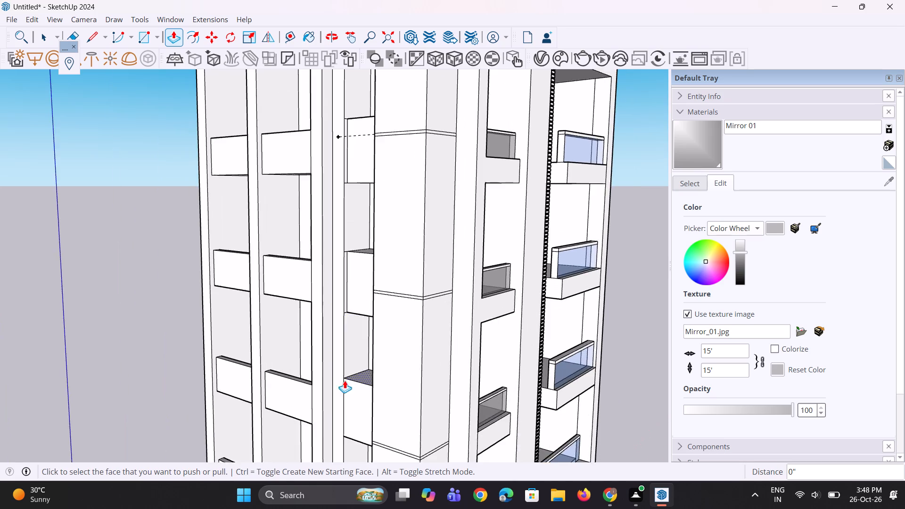
{"action": "double_click", "coordinate": [358, 398]}
{"action": "scroll", "coordinate": [304, 253], "scroll_direction": "down", "scroll_amount": 10}
{"action": "scroll", "coordinate": [346, 389], "scroll_direction": "up", "scroll_amount": 2}
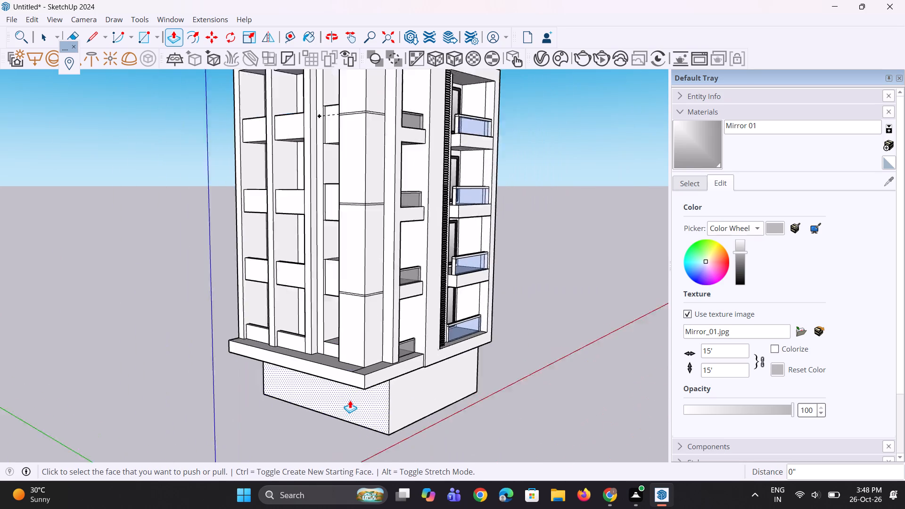
{"action": "scroll", "coordinate": [350, 400], "scroll_direction": "up", "scroll_amount": 5}
{"action": "double_click", "coordinate": [330, 342]}
{"action": "middle_click_drag", "start_coordinate": [328, 340], "coordinate": [362, 350]}
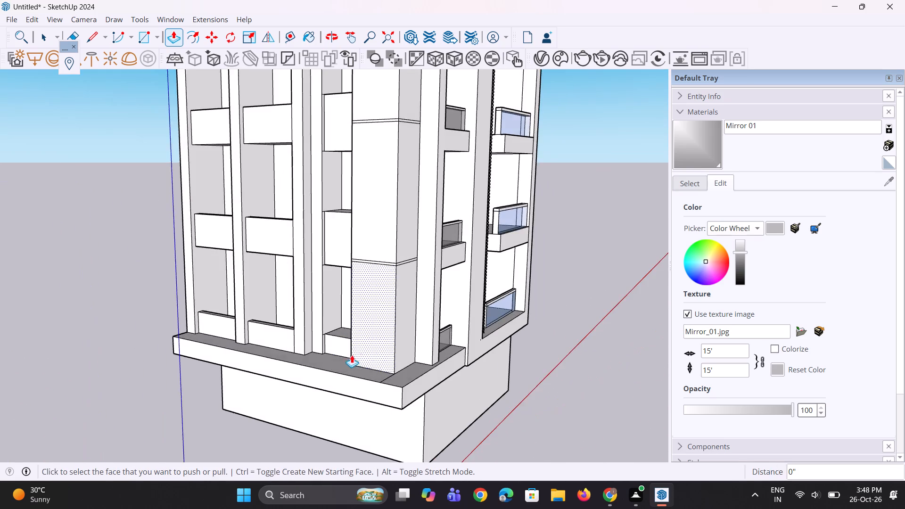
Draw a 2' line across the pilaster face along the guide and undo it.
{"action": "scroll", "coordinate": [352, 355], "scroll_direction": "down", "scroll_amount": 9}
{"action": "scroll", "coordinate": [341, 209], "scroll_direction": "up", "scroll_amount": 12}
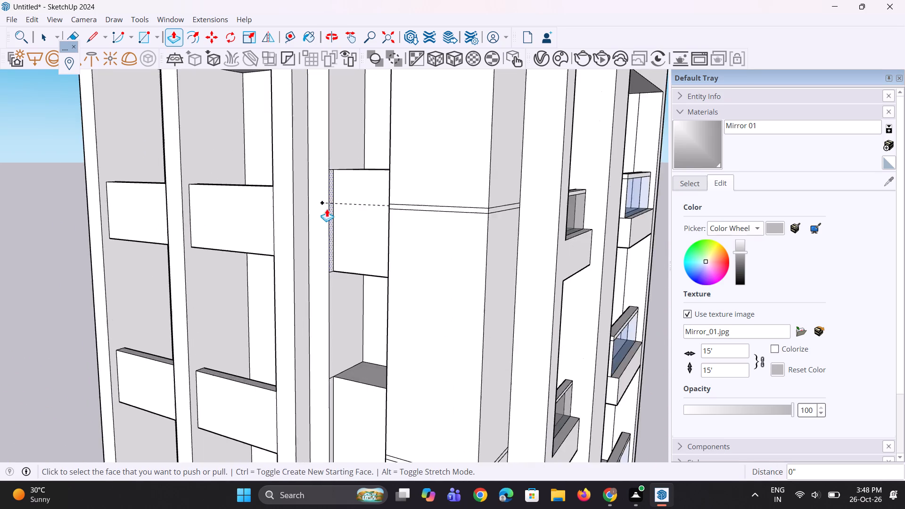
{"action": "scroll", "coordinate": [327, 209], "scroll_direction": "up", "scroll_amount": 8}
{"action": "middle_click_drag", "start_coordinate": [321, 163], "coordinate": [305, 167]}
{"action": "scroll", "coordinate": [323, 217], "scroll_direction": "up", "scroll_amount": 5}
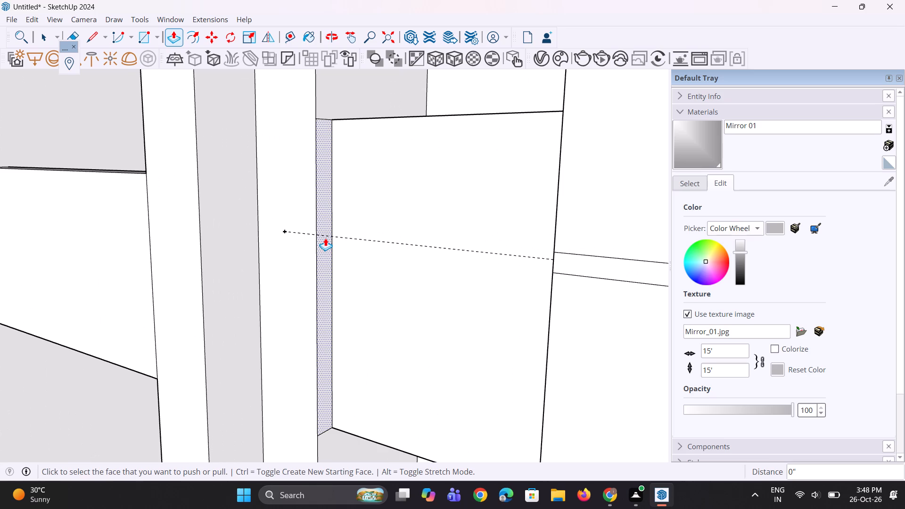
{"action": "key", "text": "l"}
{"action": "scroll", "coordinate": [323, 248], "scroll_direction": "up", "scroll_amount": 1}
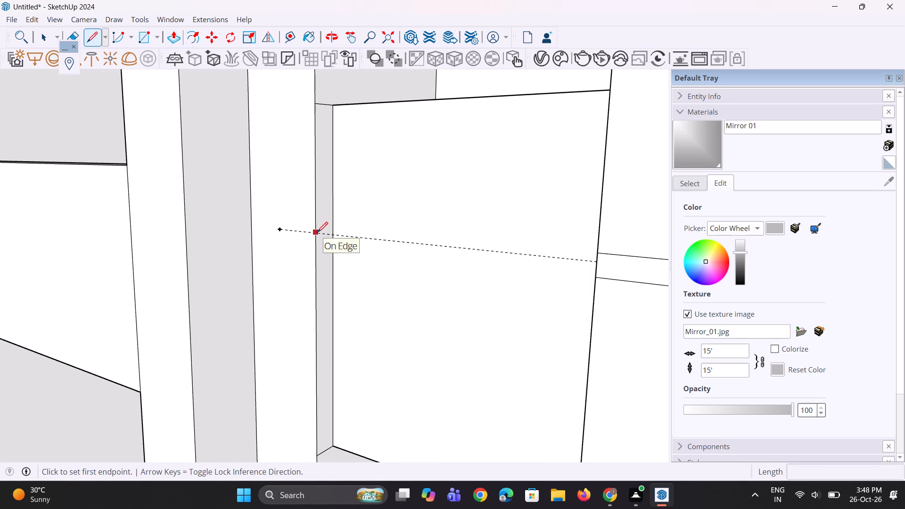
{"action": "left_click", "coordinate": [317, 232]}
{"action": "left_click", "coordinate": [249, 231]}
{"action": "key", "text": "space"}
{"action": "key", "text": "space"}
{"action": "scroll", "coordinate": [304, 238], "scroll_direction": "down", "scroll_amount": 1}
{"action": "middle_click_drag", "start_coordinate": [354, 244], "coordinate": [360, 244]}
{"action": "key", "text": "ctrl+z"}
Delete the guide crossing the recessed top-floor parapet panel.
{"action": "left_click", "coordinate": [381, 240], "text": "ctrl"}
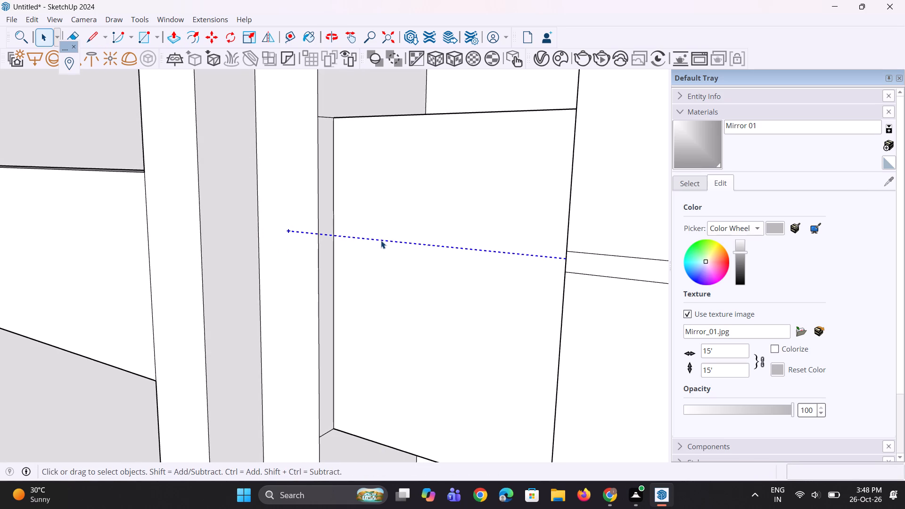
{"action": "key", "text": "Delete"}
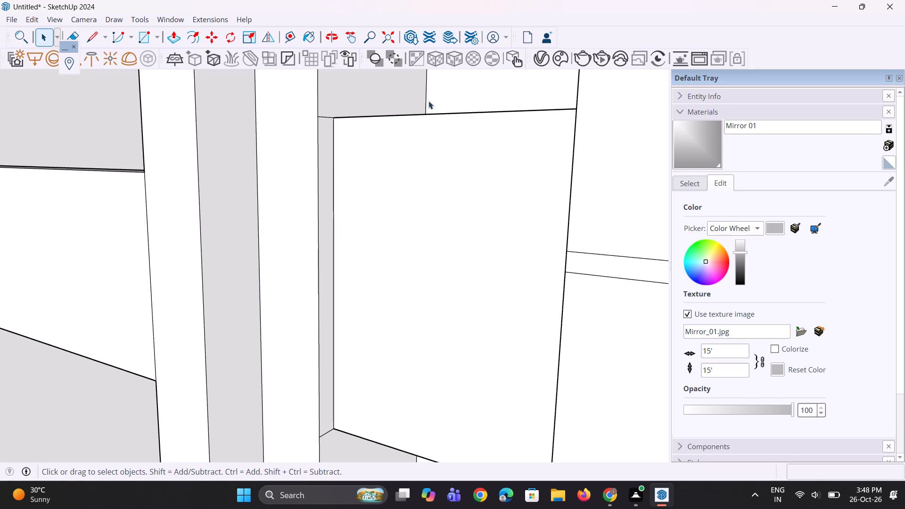
Place a guide about 5' 2" long from the top band's upper edge on the corner column toward the pilaster.
{"action": "left_click", "coordinate": [297, 36]}
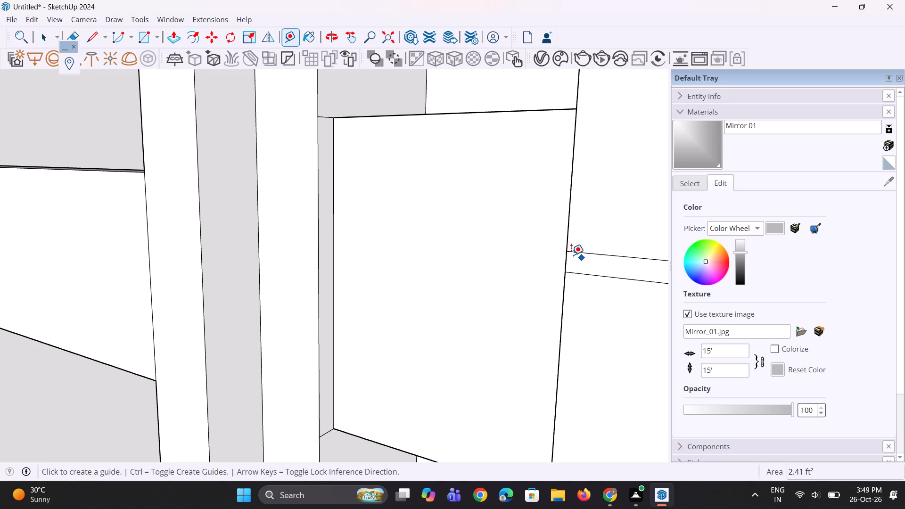
{"action": "left_click", "coordinate": [568, 255]}
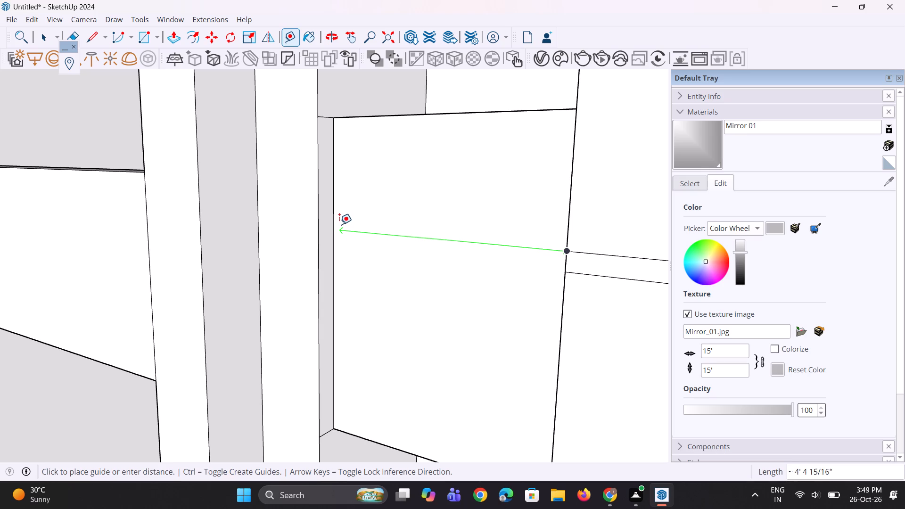
{"action": "left_click", "coordinate": [314, 223]}
{"action": "key", "text": "space"}
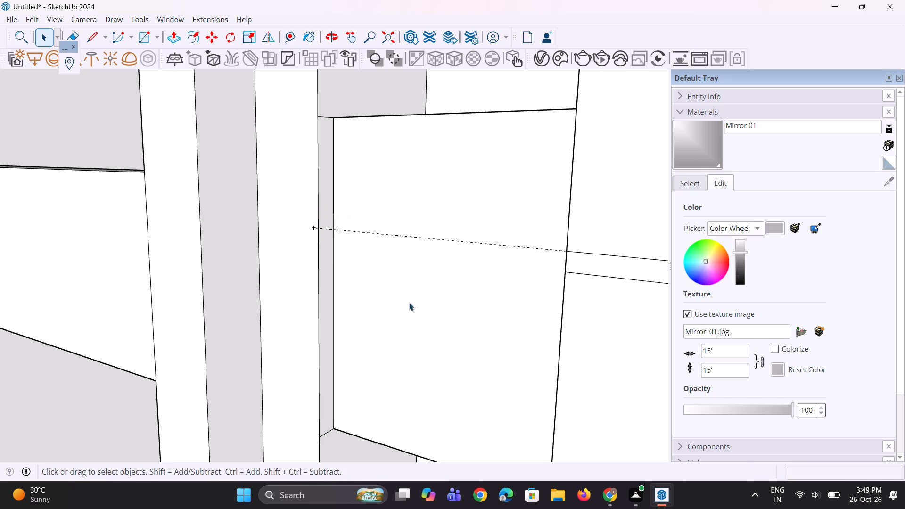
Examine where the guide ends relative to the recessed parapet panel and the pilaster edge.
{"action": "middle_click_drag", "start_coordinate": [410, 303], "coordinate": [508, 265]}
{"action": "scroll", "coordinate": [398, 278], "scroll_direction": "up", "scroll_amount": 1}
{"action": "scroll", "coordinate": [392, 280], "scroll_direction": "down", "scroll_amount": 3}
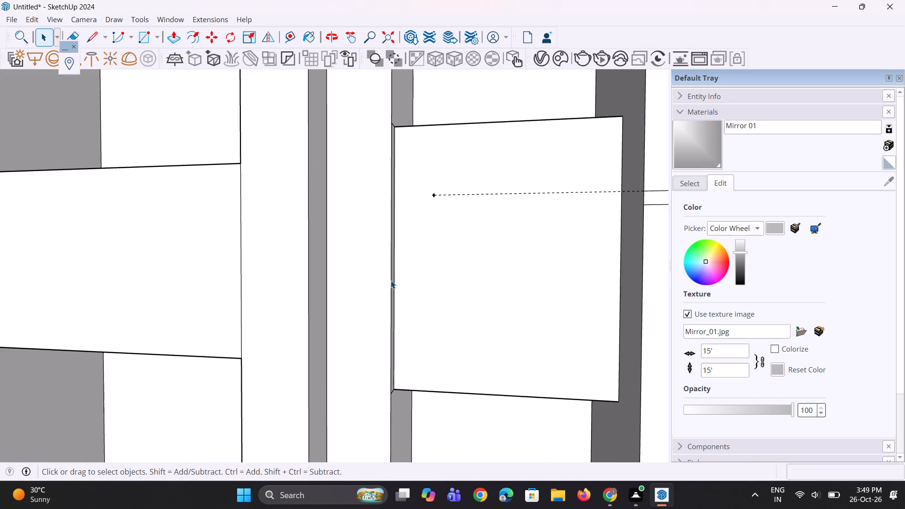
{"action": "scroll", "coordinate": [391, 280], "scroll_direction": "down", "scroll_amount": 4}
{"action": "scroll", "coordinate": [424, 246], "scroll_direction": "down", "scroll_amount": 3}
{"action": "middle_click_drag", "start_coordinate": [454, 243], "coordinate": [390, 261]}
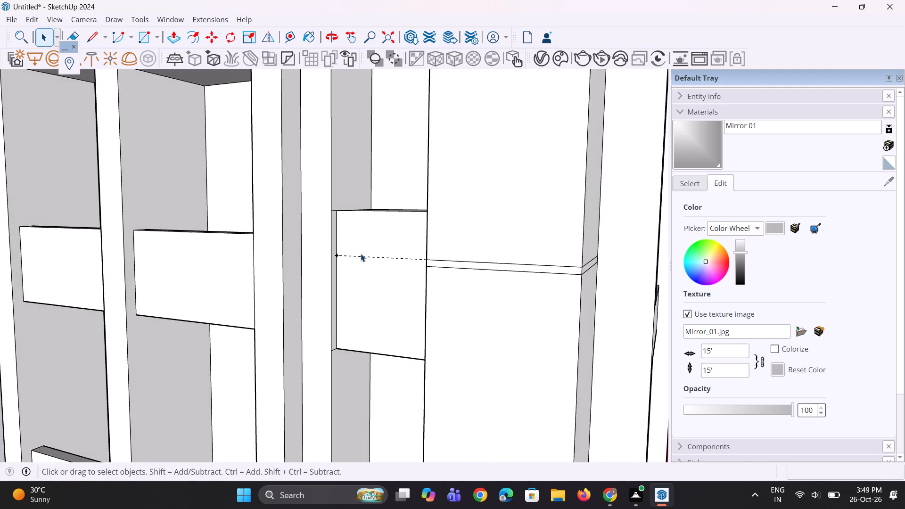
{"action": "scroll", "coordinate": [359, 253], "scroll_direction": "up", "scroll_amount": 3}
{"action": "scroll", "coordinate": [429, 369], "scroll_direction": "down", "scroll_amount": 4}
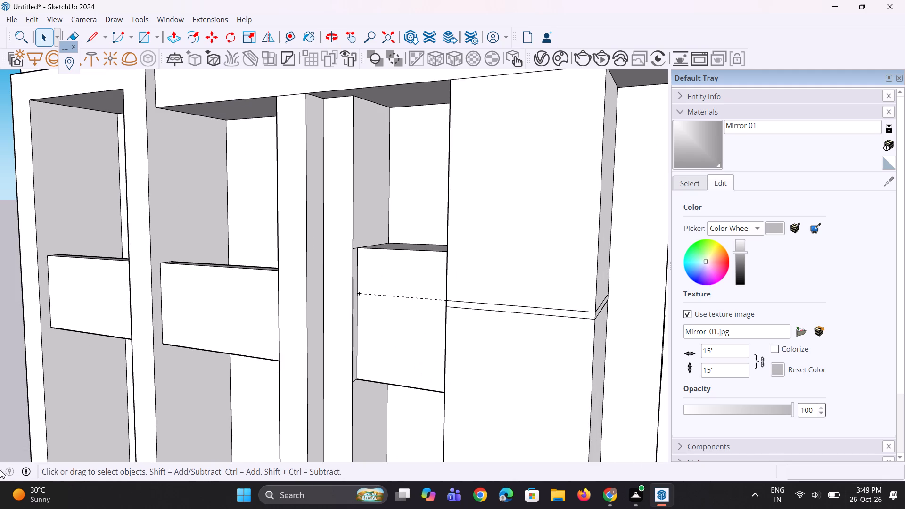
{"action": "scroll", "coordinate": [333, 288], "scroll_direction": "up", "scroll_amount": 1}
{"action": "scroll", "coordinate": [336, 295], "scroll_direction": "down", "scroll_amount": 4}
{"action": "scroll", "coordinate": [292, 313], "scroll_direction": "down", "scroll_amount": 4}
{"action": "scroll", "coordinate": [314, 284], "scroll_direction": "up", "scroll_amount": 2}
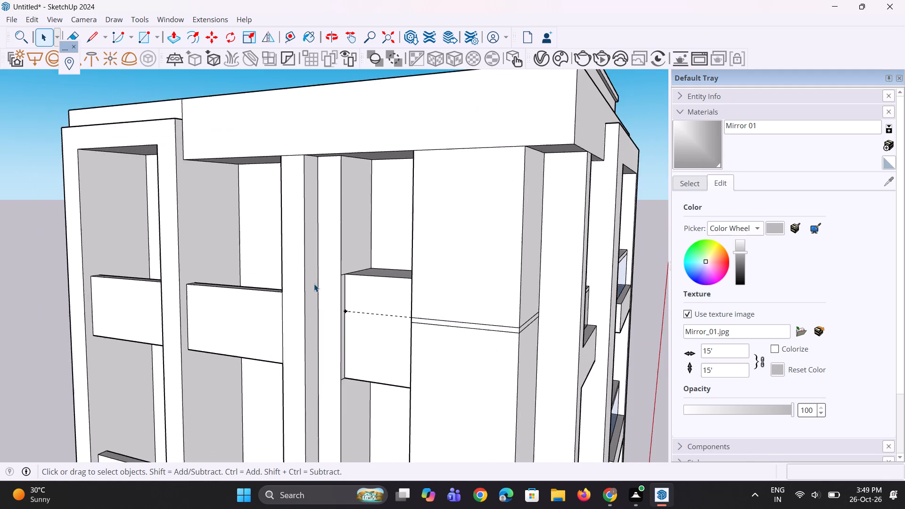
{"action": "scroll", "coordinate": [314, 284], "scroll_direction": "up", "scroll_amount": 17}
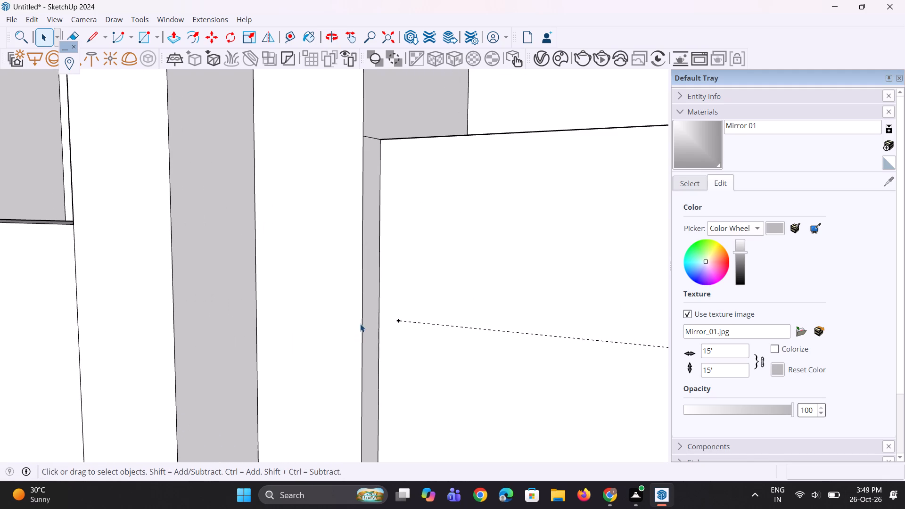
{"action": "left_click_drag", "start_coordinate": [292, 43], "coordinate": [297, 56]}
{"action": "scroll", "coordinate": [296, 282], "scroll_direction": "down", "scroll_amount": 8}
{"action": "scroll", "coordinate": [531, 307], "scroll_direction": "up", "scroll_amount": 4}
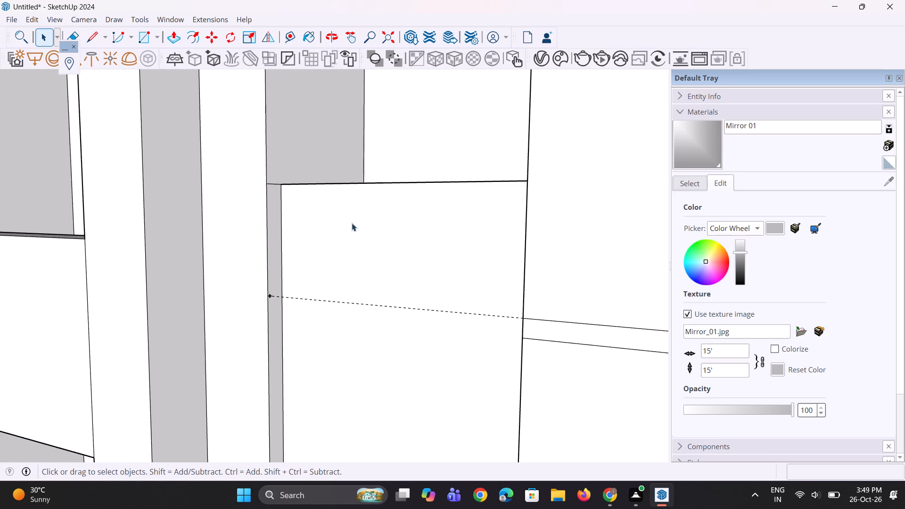
Place a longer guide of about 5' 4" from the top band's upper edge to reach past the pilaster's edge.
{"action": "left_click", "coordinate": [284, 36]}
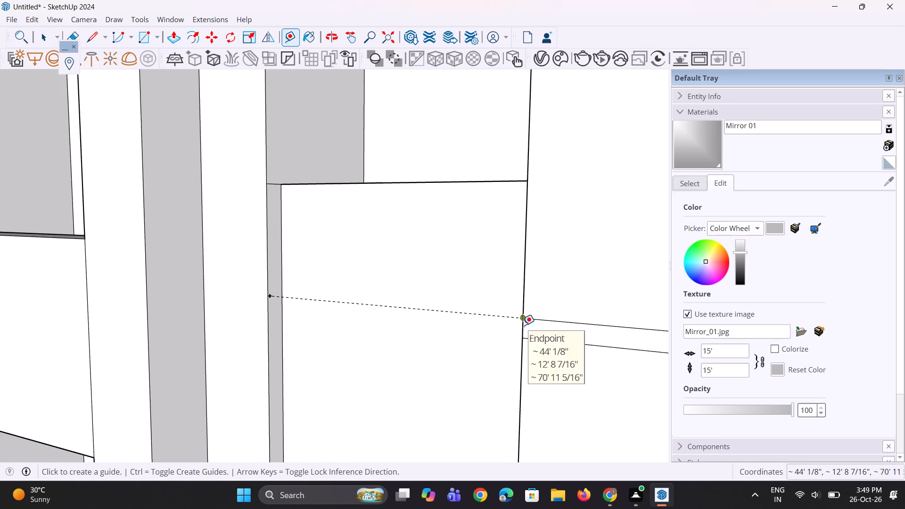
{"action": "left_click", "coordinate": [522, 325]}
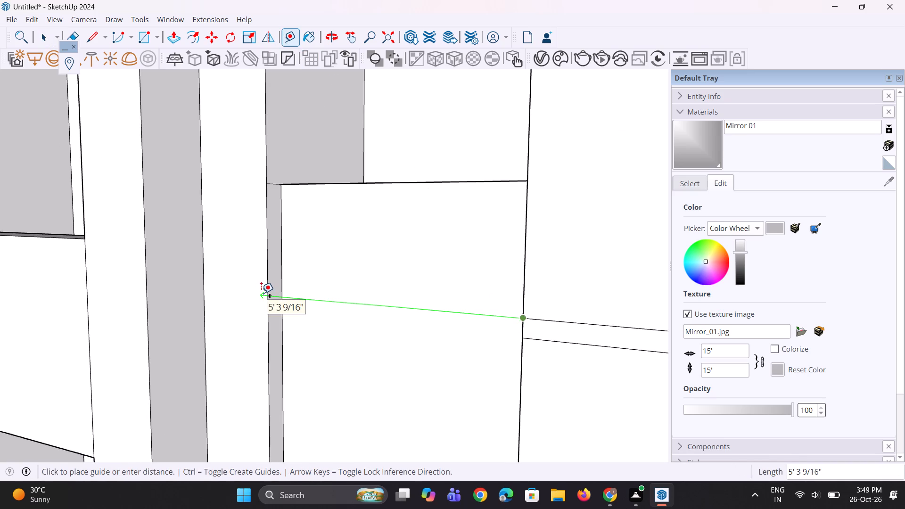
{"action": "left_click", "coordinate": [261, 293]}
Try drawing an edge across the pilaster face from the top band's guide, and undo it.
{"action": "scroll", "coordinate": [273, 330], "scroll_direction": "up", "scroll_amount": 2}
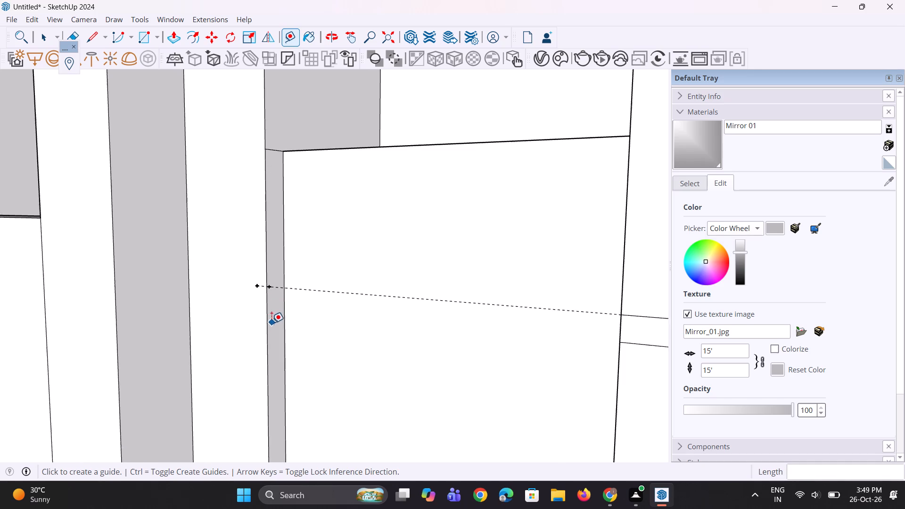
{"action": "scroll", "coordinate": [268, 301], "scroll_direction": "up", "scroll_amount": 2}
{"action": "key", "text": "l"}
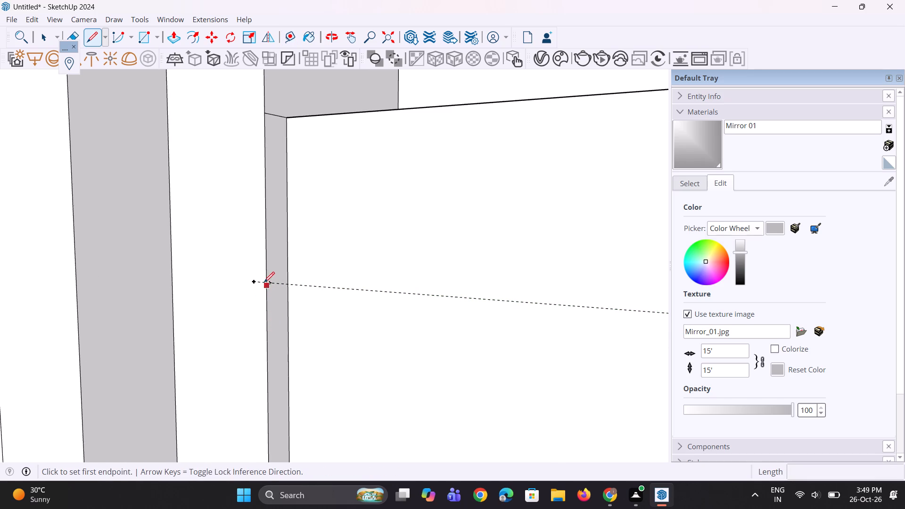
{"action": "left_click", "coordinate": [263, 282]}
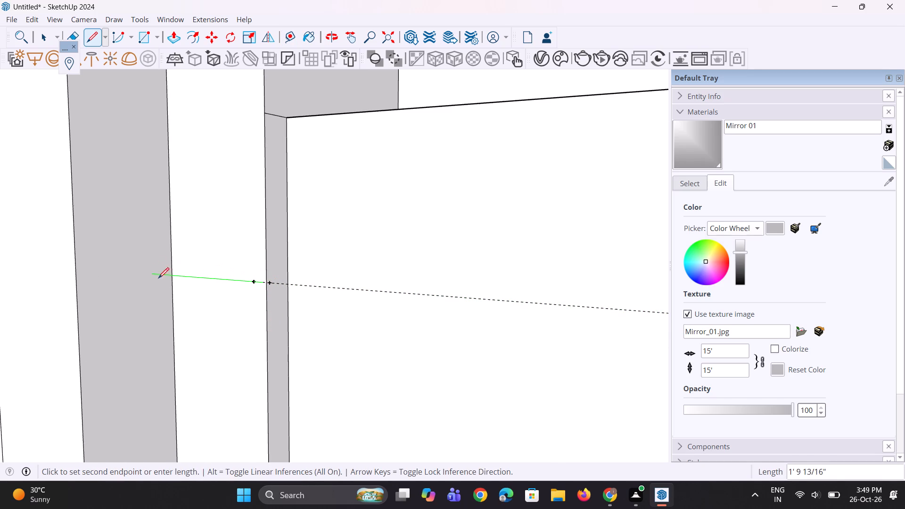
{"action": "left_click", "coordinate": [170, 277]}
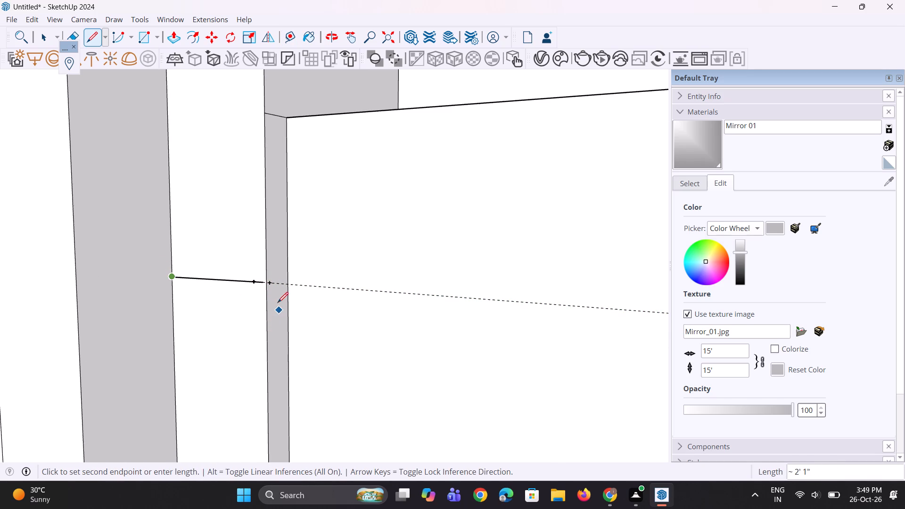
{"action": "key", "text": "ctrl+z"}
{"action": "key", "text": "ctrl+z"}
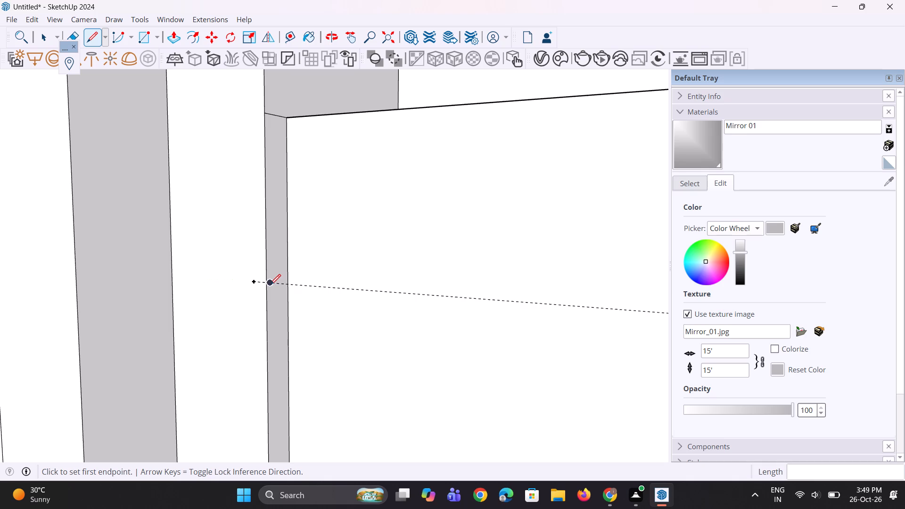
Draw a 2' horizontal edge across the pilaster face at the height of the top band's guide.
{"action": "scroll", "coordinate": [265, 285], "scroll_direction": "up", "scroll_amount": 4}
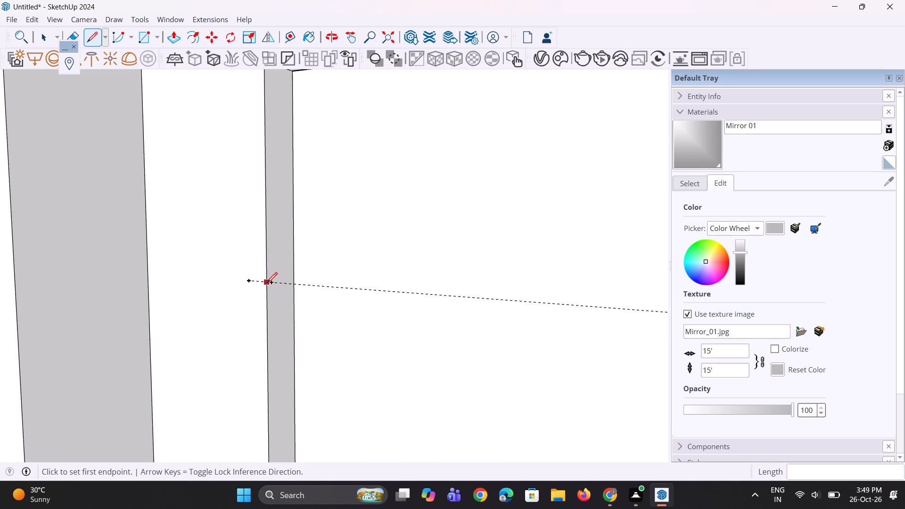
{"action": "left_click", "coordinate": [267, 283]}
{"action": "left_click", "coordinate": [140, 271]}
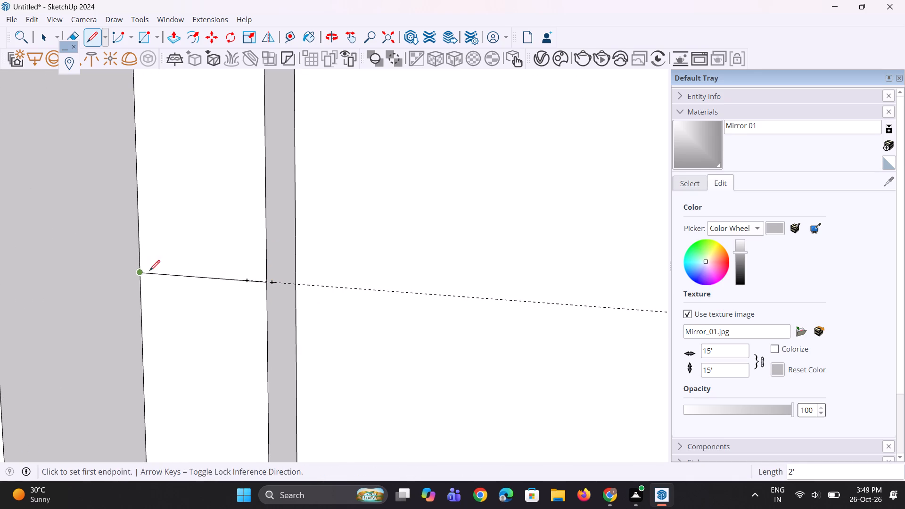
{"action": "key", "text": "space"}
{"action": "key", "text": "space"}
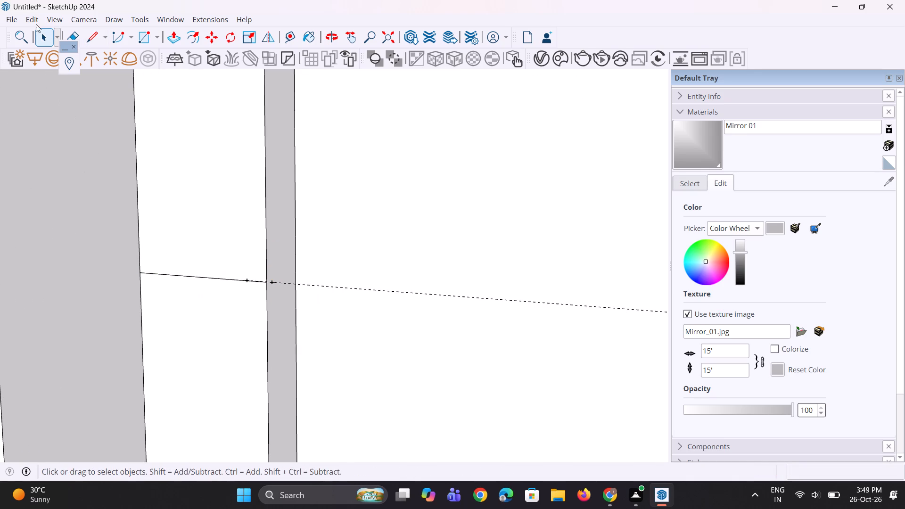
Delete all guides in the model.
{"action": "left_click", "coordinate": [33, 22]}
{"action": "left_click", "coordinate": [89, 134]}
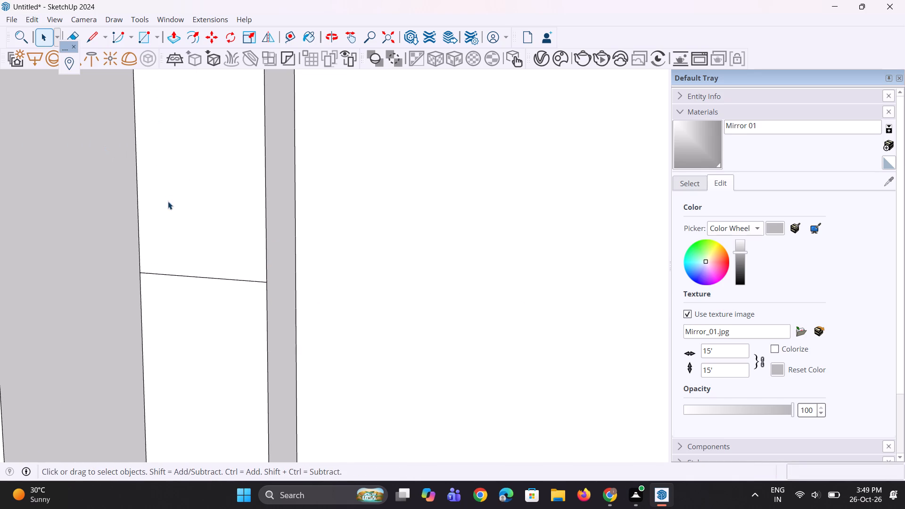
Copy the pilaster's new horizontal edge 4" downward to complete the top band on the pilaster.
{"action": "scroll", "coordinate": [183, 198], "scroll_direction": "down", "scroll_amount": 6}
{"action": "middle_click_drag", "start_coordinate": [207, 282], "coordinate": [222, 278]}
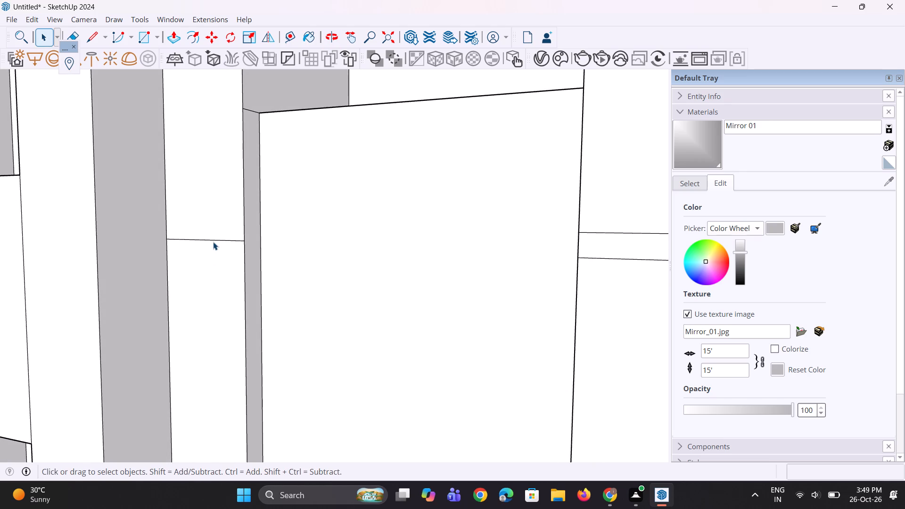
{"action": "left_click", "coordinate": [213, 242]}
{"action": "key", "text": "m"}
{"action": "scroll", "coordinate": [255, 260], "scroll_direction": "up", "scroll_amount": 2}
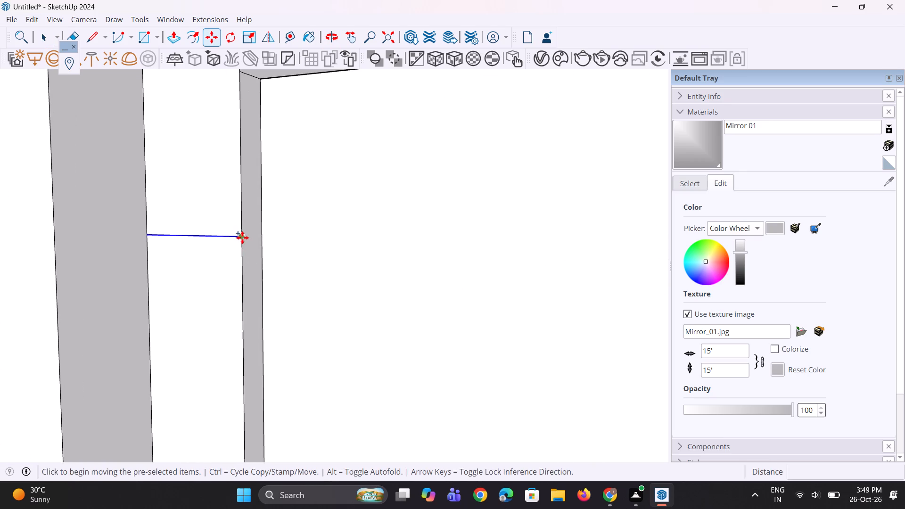
{"action": "left_click", "coordinate": [241, 237]}
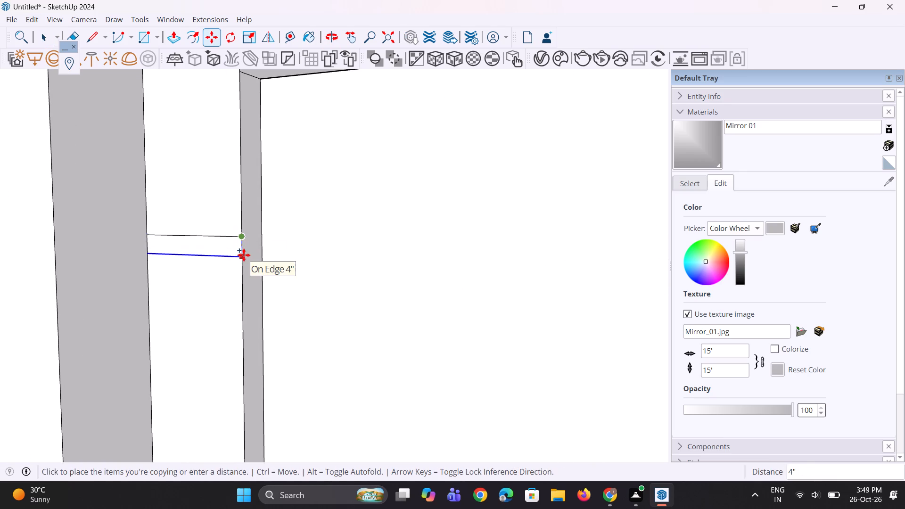
{"action": "left_click", "coordinate": [244, 255]}
{"action": "scroll", "coordinate": [219, 278], "scroll_direction": "down", "scroll_amount": 11}
{"action": "key", "text": "space"}
{"action": "key", "text": "space"}
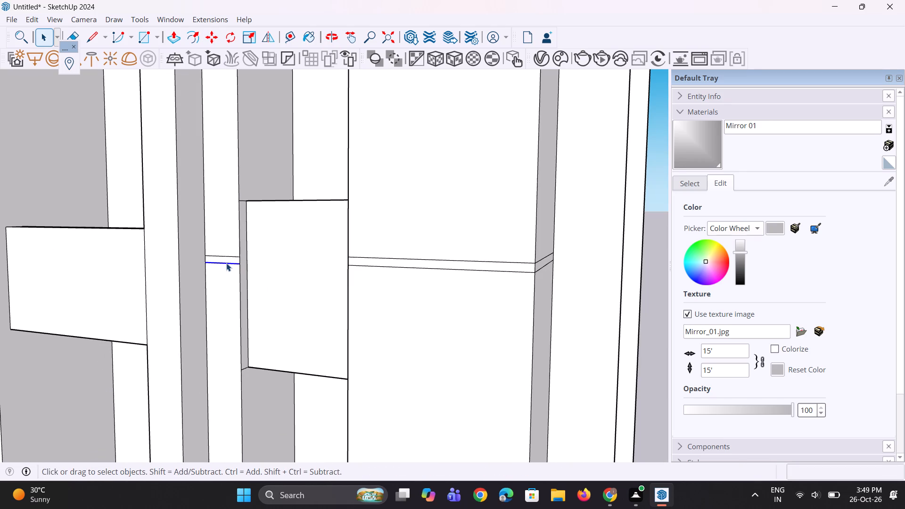
{"action": "left_click", "coordinate": [230, 260]}
{"action": "scroll", "coordinate": [181, 204], "scroll_direction": "down", "scroll_amount": 4}
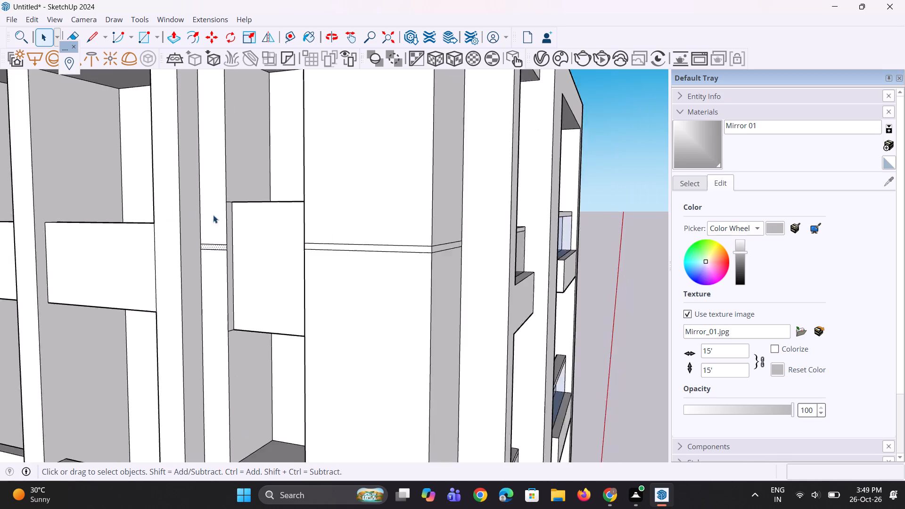
{"action": "scroll", "coordinate": [222, 211], "scroll_direction": "down", "scroll_amount": 8}
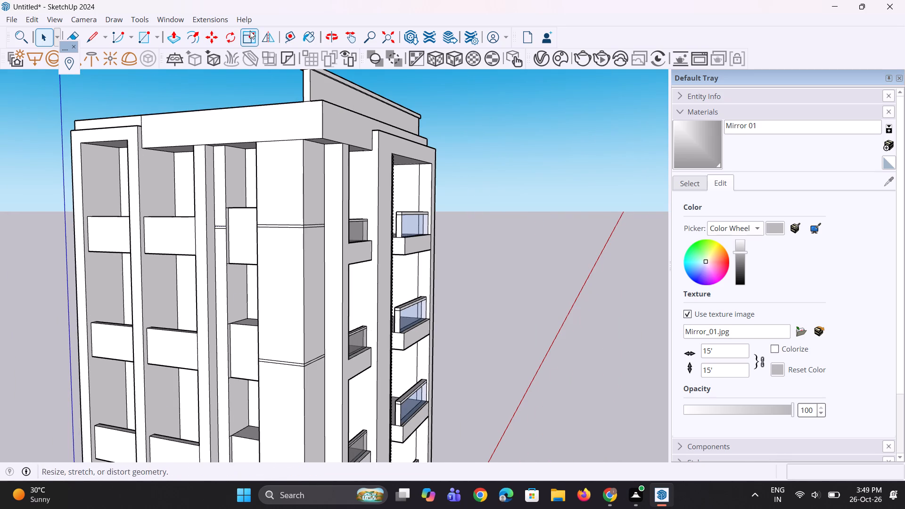
Place a guide about 5' 4" long from the second band's upper edge on the corner column past the pilaster's edge.
{"action": "left_click", "coordinate": [281, 30]}
{"action": "scroll", "coordinate": [199, 339], "scroll_direction": "up", "scroll_amount": 11}
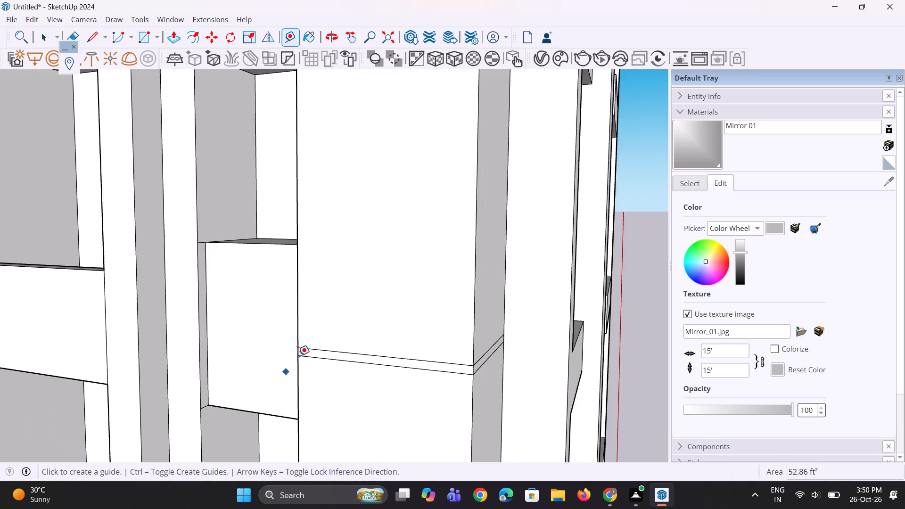
{"action": "scroll", "coordinate": [297, 356], "scroll_direction": "up", "scroll_amount": 4}
{"action": "left_click", "coordinate": [298, 345]}
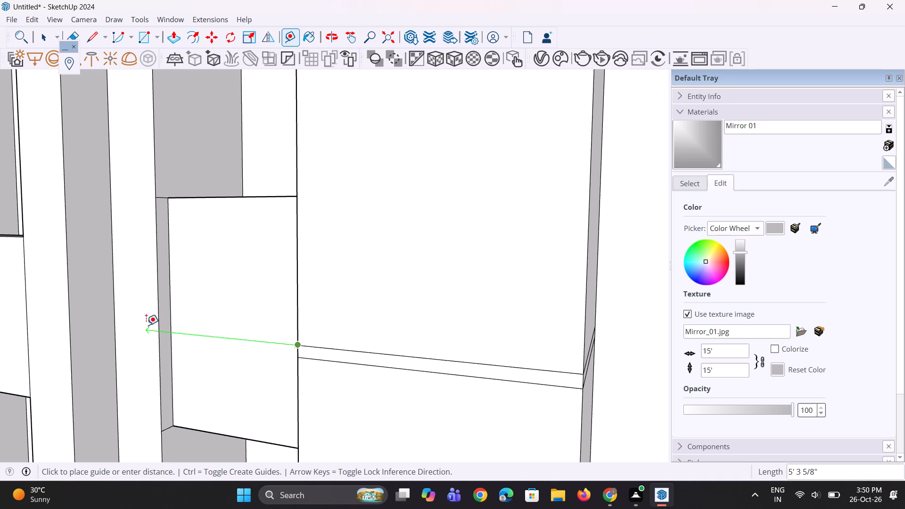
{"action": "left_click", "coordinate": [146, 325]}
{"action": "scroll", "coordinate": [189, 313], "scroll_direction": "down", "scroll_amount": 7}
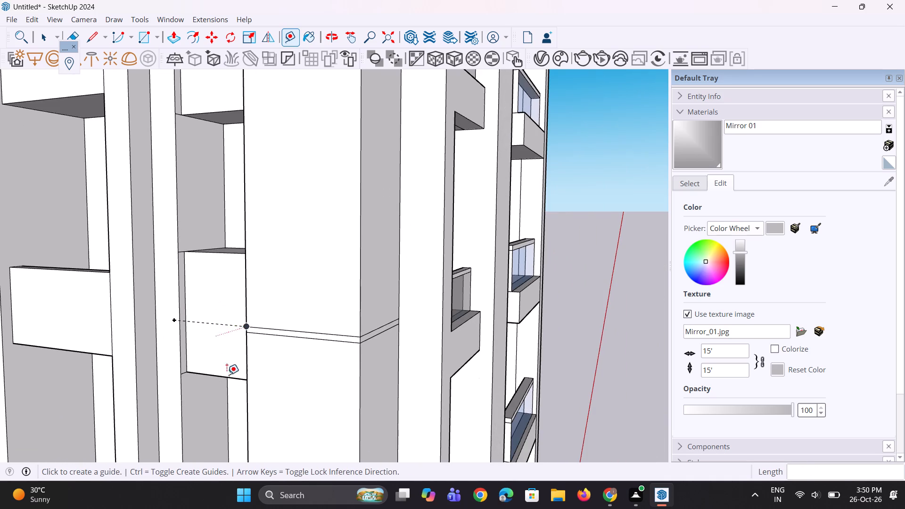
Place a guide about 5' 11" long from the third band's upper edge on the corner column onto the pilaster.
{"action": "scroll", "coordinate": [234, 262], "scroll_direction": "down", "scroll_amount": 9}
{"action": "scroll", "coordinate": [233, 421], "scroll_direction": "up", "scroll_amount": 4}
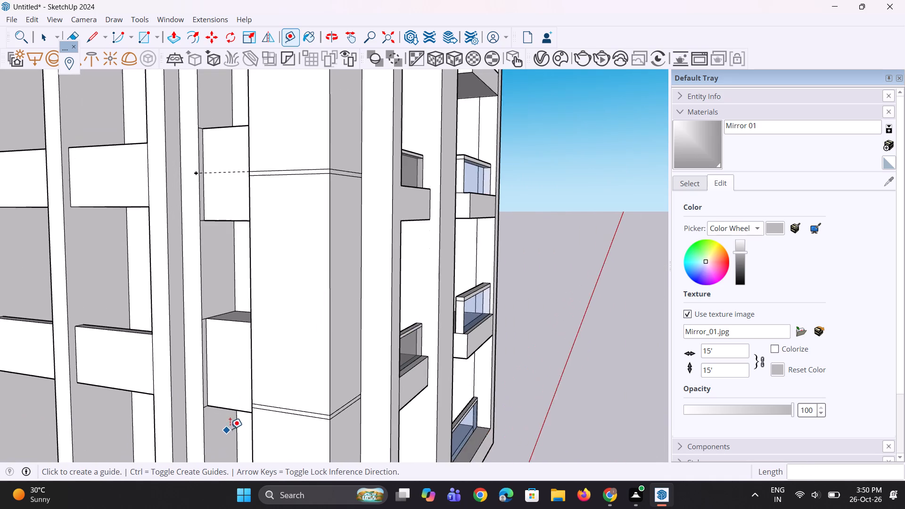
{"action": "scroll", "coordinate": [230, 429], "scroll_direction": "up", "scroll_amount": 2}
{"action": "left_click", "coordinate": [255, 399]}
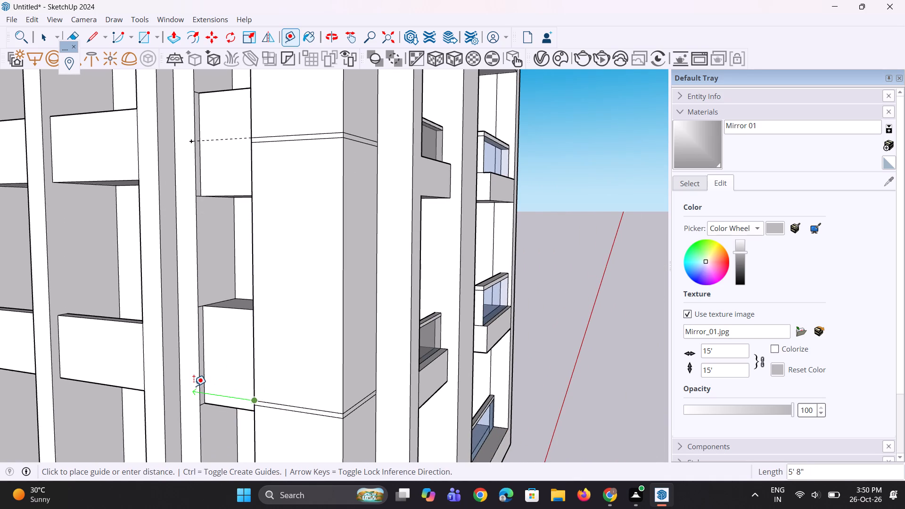
{"action": "left_click", "coordinate": [192, 379]}
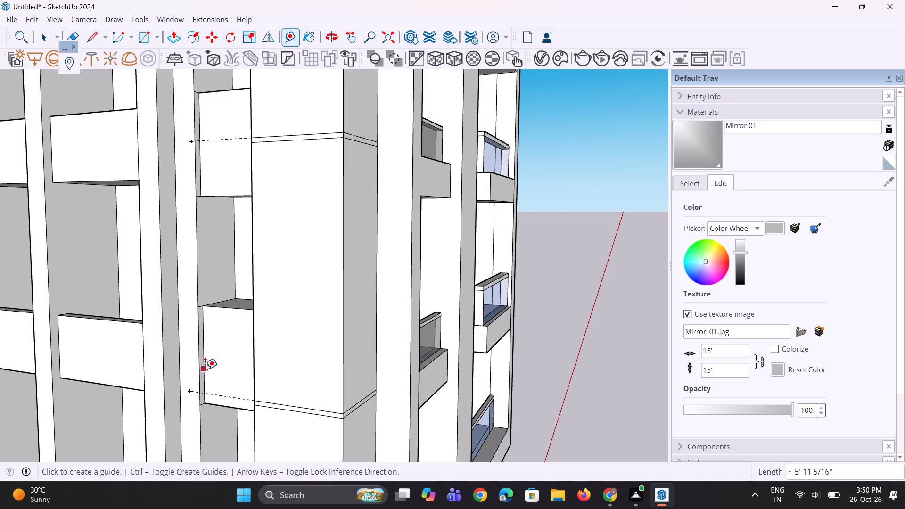
{"action": "key", "text": "space"}
{"action": "key", "text": "space"}
Draw a horizontal edge across the full width of the pilaster face at the second band's guide.
{"action": "scroll", "coordinate": [129, 96], "scroll_direction": "up", "scroll_amount": 2}
{"action": "scroll", "coordinate": [198, 140], "scroll_direction": "up", "scroll_amount": 4}
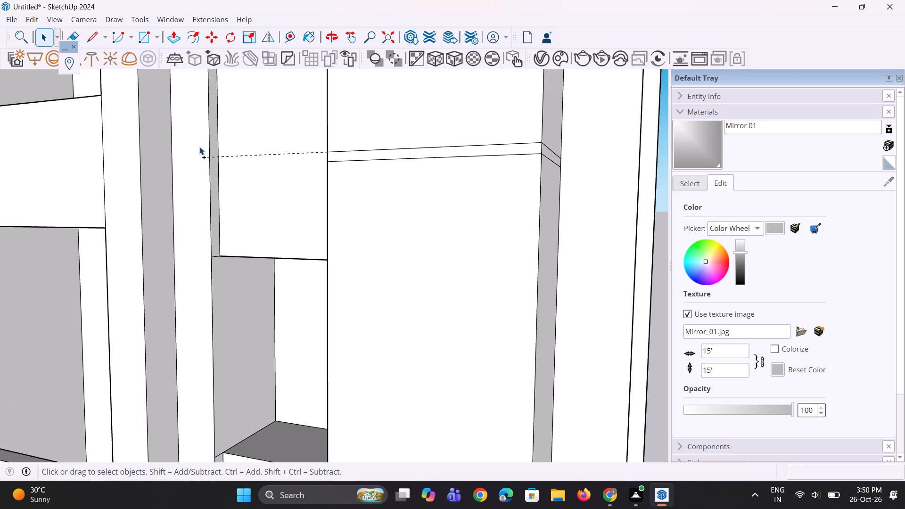
{"action": "key", "text": "l"}
{"action": "scroll", "coordinate": [202, 147], "scroll_direction": "up", "scroll_amount": 7}
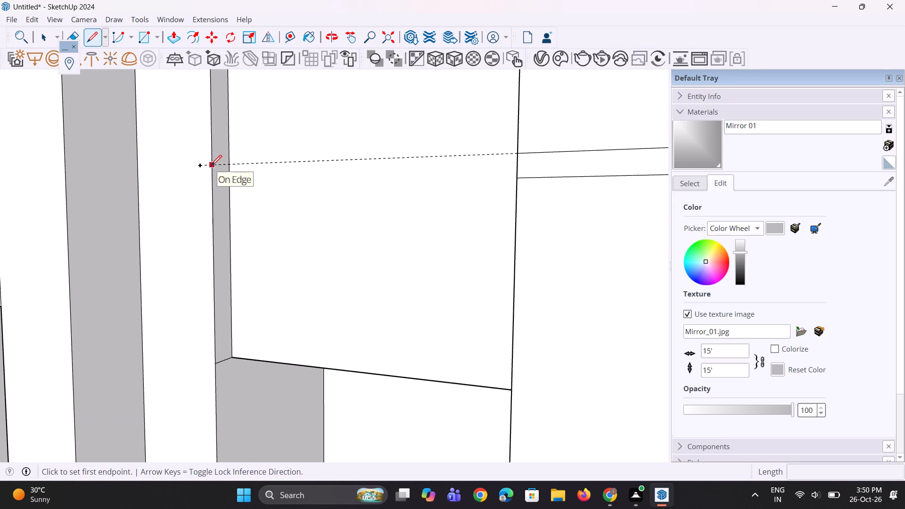
{"action": "left_click", "coordinate": [211, 165]}
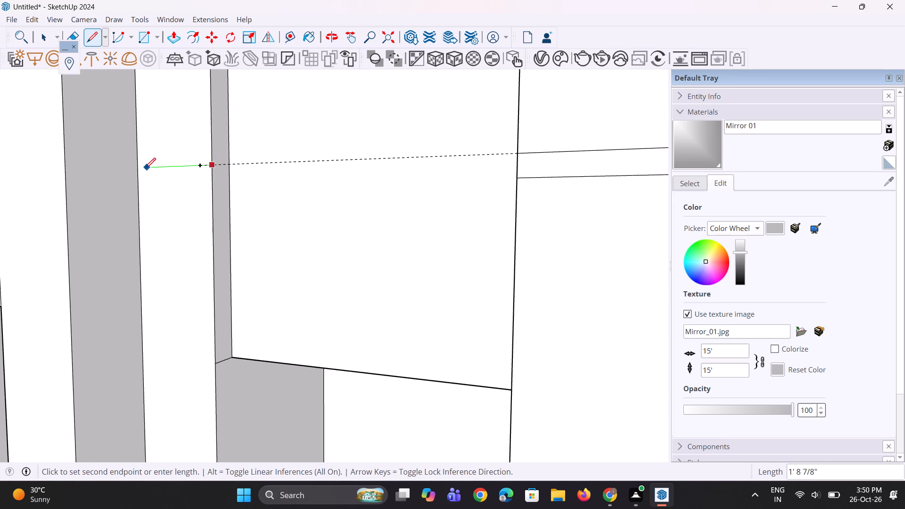
{"action": "left_click", "coordinate": [138, 168]}
{"action": "scroll", "coordinate": [188, 169], "scroll_direction": "down", "scroll_amount": 6}
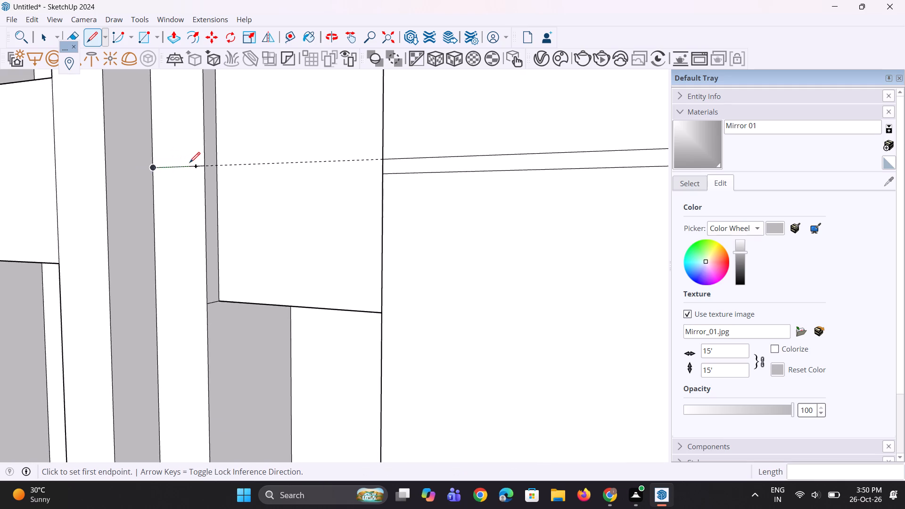
Draw a 2' horizontal edge across the pilaster face at the third band's guide.
{"action": "scroll", "coordinate": [189, 163], "scroll_direction": "down", "scroll_amount": 3}
{"action": "scroll", "coordinate": [195, 230], "scroll_direction": "down", "scroll_amount": 5}
{"action": "scroll", "coordinate": [189, 500], "scroll_direction": "up", "scroll_amount": 3}
{"action": "scroll", "coordinate": [195, 432], "scroll_direction": "up", "scroll_amount": 1}
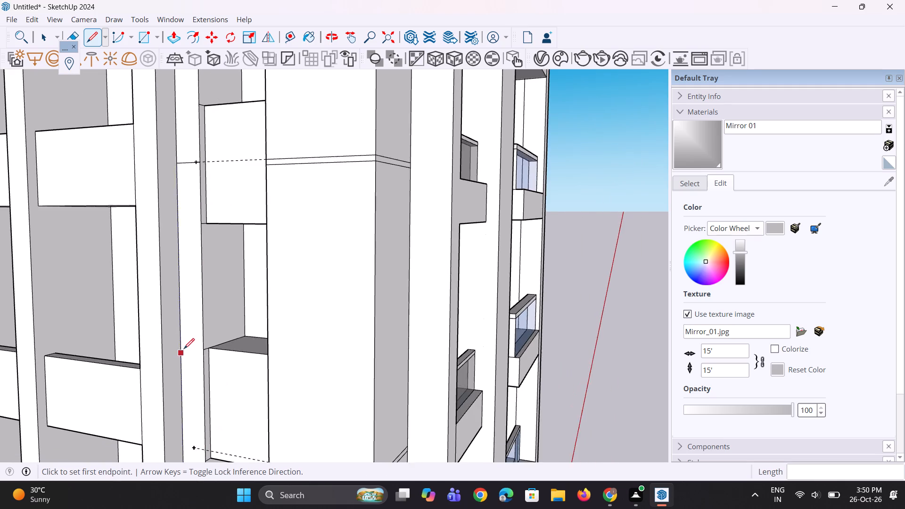
{"action": "scroll", "coordinate": [184, 349], "scroll_direction": "down", "scroll_amount": 4}
{"action": "scroll", "coordinate": [195, 444], "scroll_direction": "up", "scroll_amount": 15}
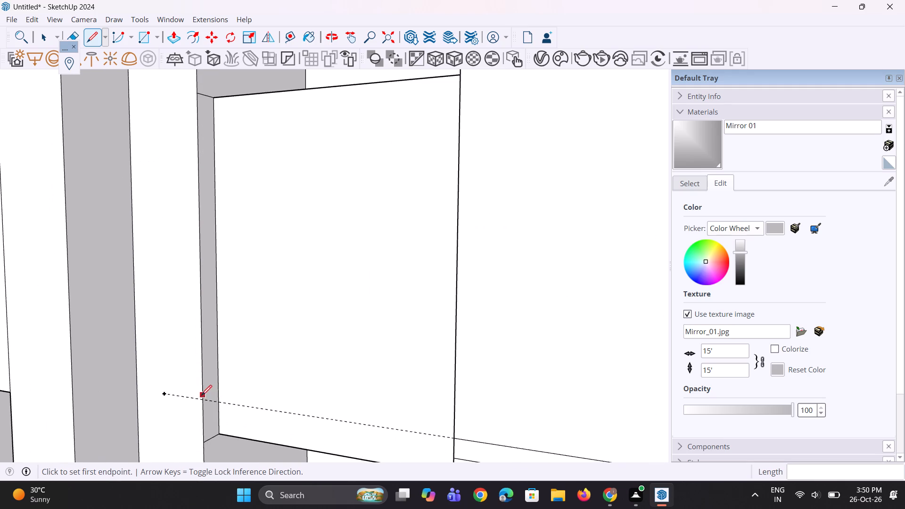
{"action": "left_click", "coordinate": [206, 401]}
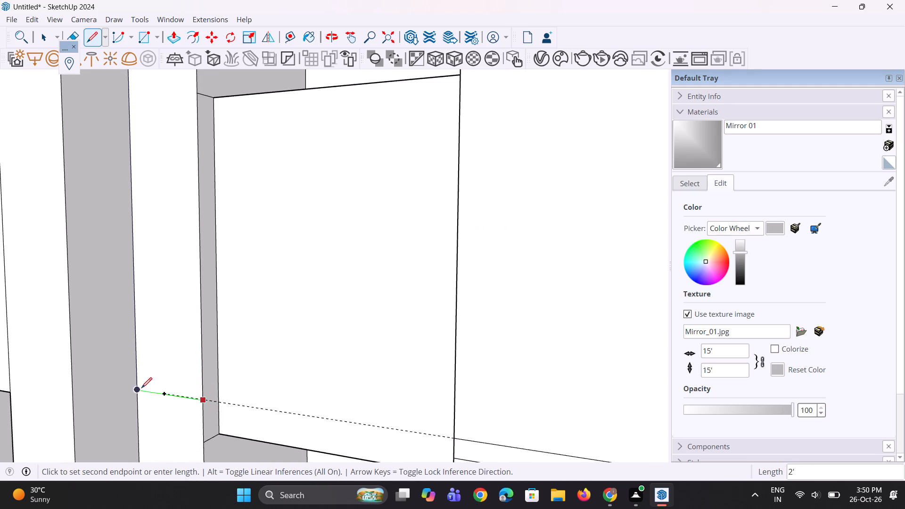
{"action": "left_click", "coordinate": [139, 388]}
{"action": "key", "text": "space"}
{"action": "key", "text": "space"}
{"action": "key", "text": "space"}
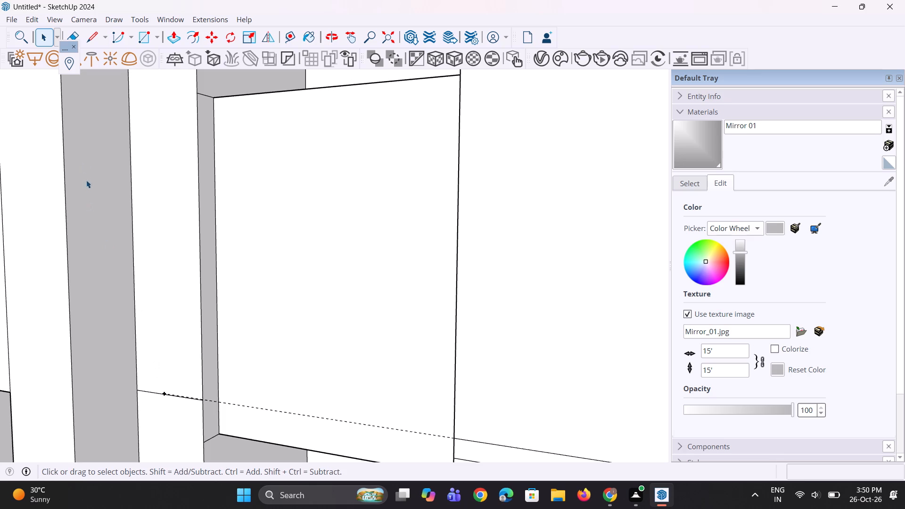
Delete both remaining band guides from the model.
{"action": "left_click", "coordinate": [32, 23]}
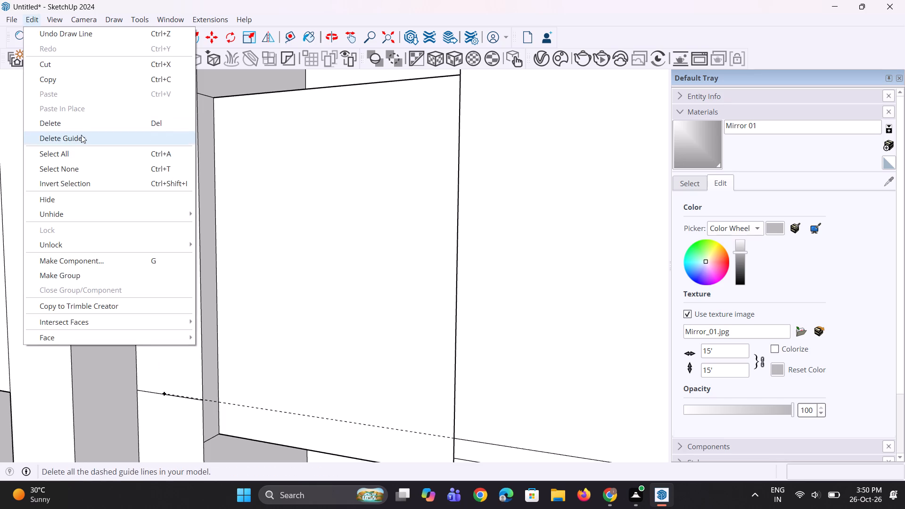
{"action": "left_click", "coordinate": [82, 137]}
Copy the pilaster's second-band edge 4" downward to form the band's lower edge.
{"action": "scroll", "coordinate": [214, 369], "scroll_direction": "down", "scroll_amount": 16}
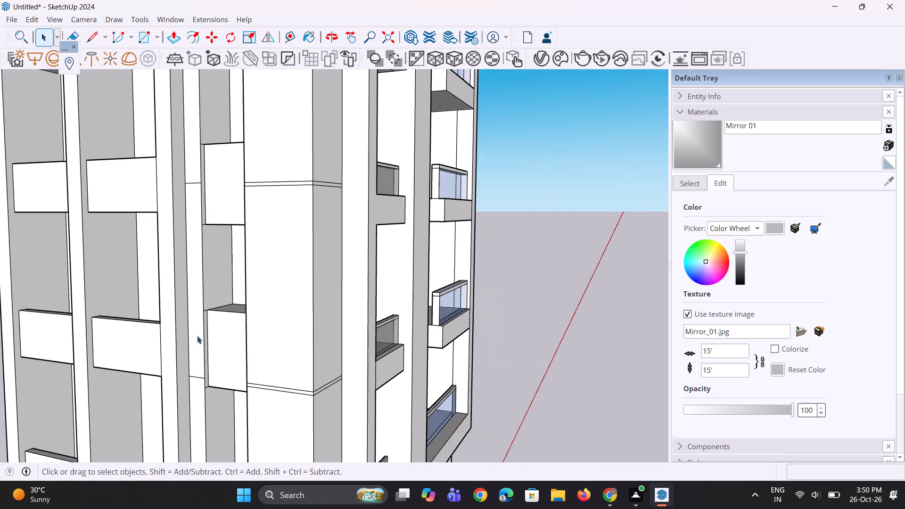
{"action": "middle_click_drag", "start_coordinate": [197, 336], "coordinate": [227, 342]}
{"action": "scroll", "coordinate": [220, 354], "scroll_direction": "down", "scroll_amount": 5}
{"action": "scroll", "coordinate": [186, 205], "scroll_direction": "up", "scroll_amount": 3}
{"action": "scroll", "coordinate": [215, 253], "scroll_direction": "up", "scroll_amount": 2}
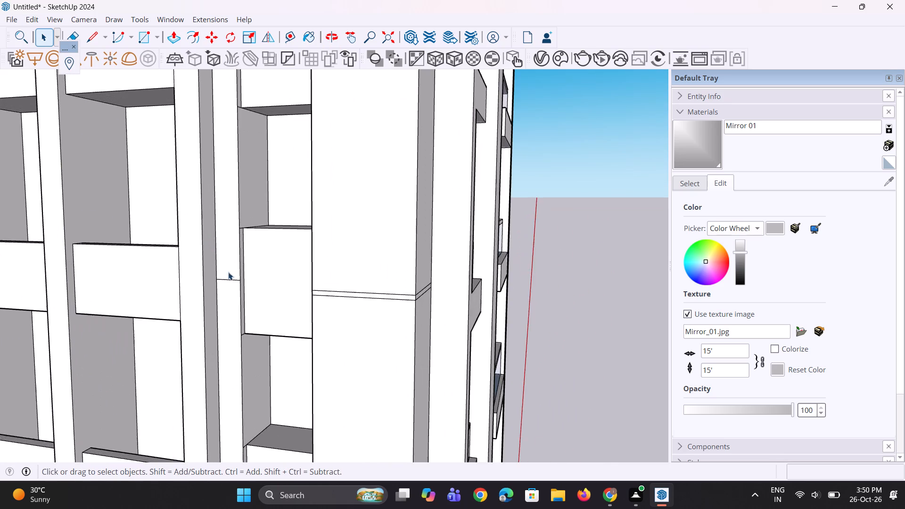
{"action": "scroll", "coordinate": [228, 272], "scroll_direction": "up", "scroll_amount": 8}
{"action": "left_click", "coordinate": [229, 278]}
{"action": "scroll", "coordinate": [236, 278], "scroll_direction": "up", "scroll_amount": 3}
{"action": "key", "text": "m"}
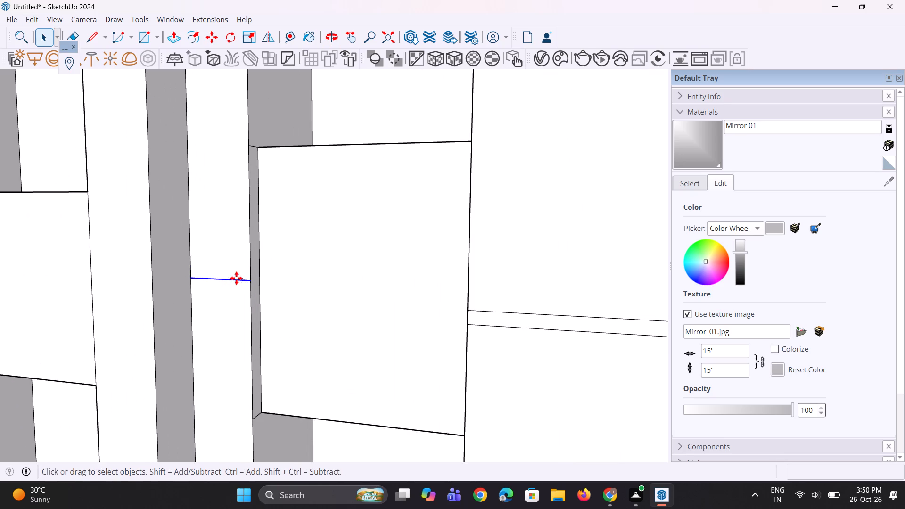
{"action": "scroll", "coordinate": [242, 283], "scroll_direction": "up", "scroll_amount": 5}
{"action": "left_click", "coordinate": [253, 282]}
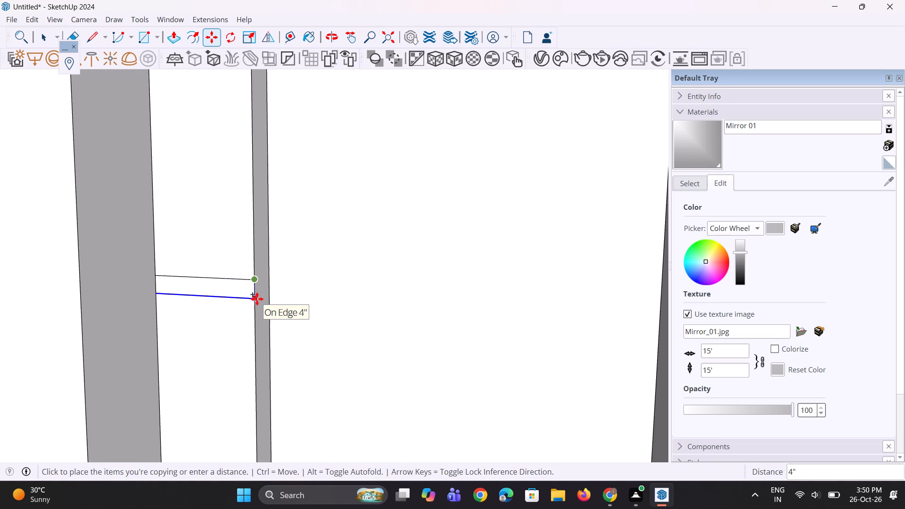
{"action": "left_click", "coordinate": [257, 299]}
{"action": "scroll", "coordinate": [250, 279], "scroll_direction": "down", "scroll_amount": 10}
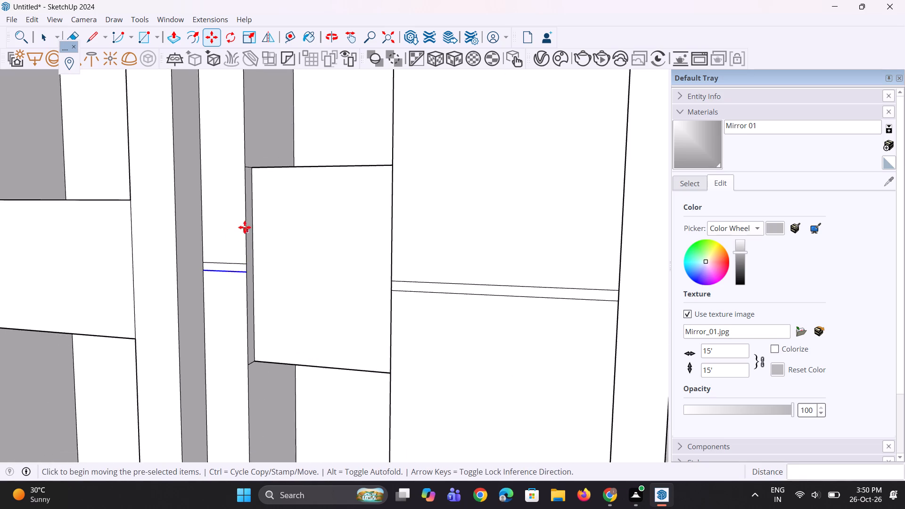
{"action": "scroll", "coordinate": [245, 227], "scroll_direction": "down", "scroll_amount": 12}
{"action": "key", "text": "space"}
{"action": "key", "text": "space"}
Copy the pilaster's third-band edge downward to form the band's lower edge, and clear the selection.
{"action": "scroll", "coordinate": [228, 385], "scroll_direction": "up", "scroll_amount": 3}
{"action": "key", "text": "space"}
{"action": "key", "text": "space"}
{"action": "scroll", "coordinate": [236, 391], "scroll_direction": "up", "scroll_amount": 2}
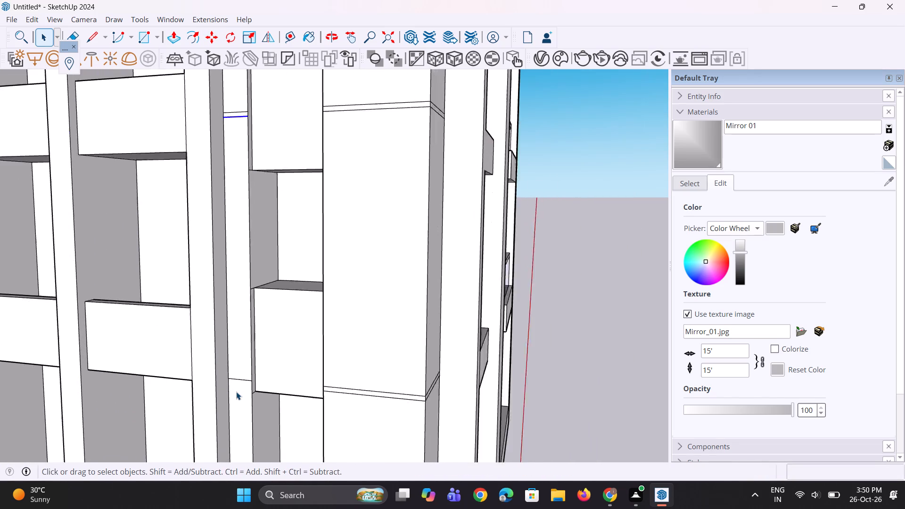
{"action": "scroll", "coordinate": [236, 392], "scroll_direction": "up", "scroll_amount": 5}
{"action": "key", "text": "space"}
{"action": "key", "text": "space"}
{"action": "left_click", "coordinate": [239, 377]}
{"action": "scroll", "coordinate": [245, 387], "scroll_direction": "up", "scroll_amount": 3}
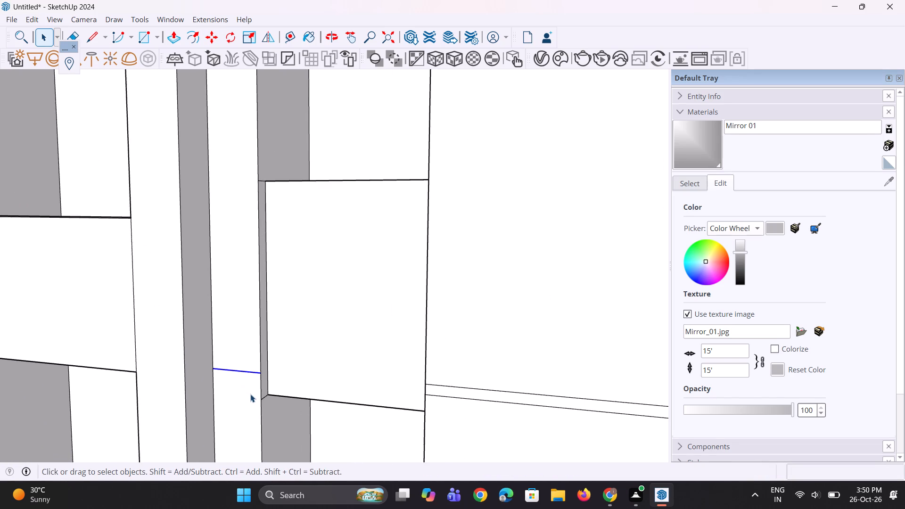
{"action": "scroll", "coordinate": [250, 394], "scroll_direction": "up", "scroll_amount": 1}
{"action": "key", "text": "m"}
{"action": "scroll", "coordinate": [265, 392], "scroll_direction": "up", "scroll_amount": 2}
{"action": "left_click", "coordinate": [260, 370]}
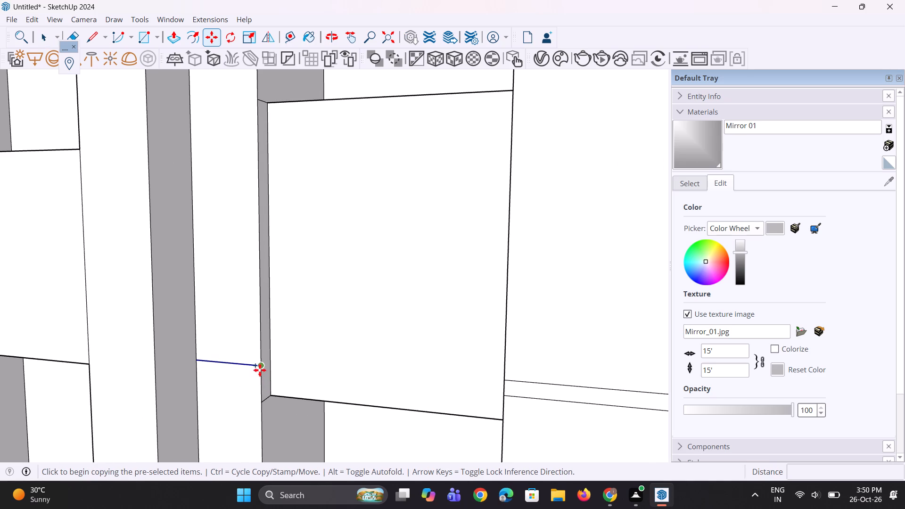
{"action": "left_click", "coordinate": [264, 384]}
{"action": "scroll", "coordinate": [227, 405], "scroll_direction": "down", "scroll_amount": 10}
{"action": "middle_click_drag", "start_coordinate": [226, 427], "coordinate": [213, 427]}
{"action": "scroll", "coordinate": [216, 419], "scroll_direction": "down", "scroll_amount": 6}
{"action": "key", "text": "space"}
{"action": "key", "text": "space"}
{"action": "left_click", "coordinate": [527, 351]}
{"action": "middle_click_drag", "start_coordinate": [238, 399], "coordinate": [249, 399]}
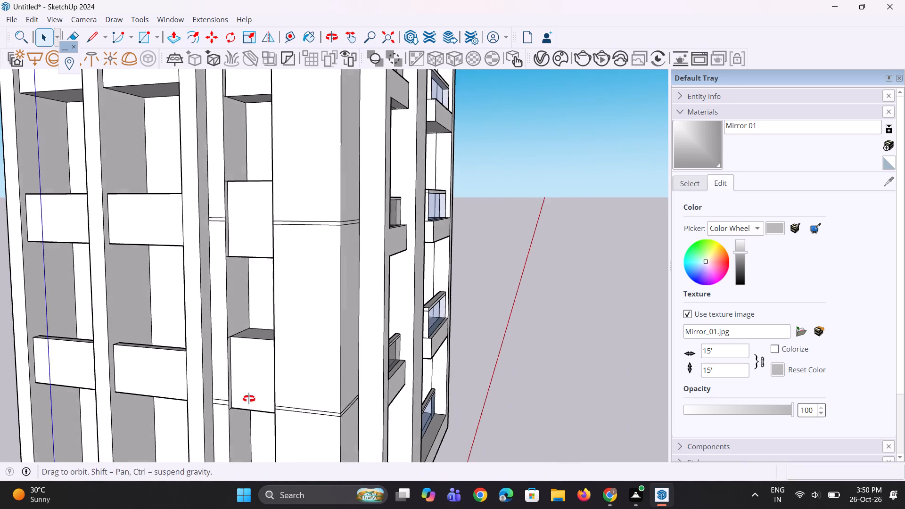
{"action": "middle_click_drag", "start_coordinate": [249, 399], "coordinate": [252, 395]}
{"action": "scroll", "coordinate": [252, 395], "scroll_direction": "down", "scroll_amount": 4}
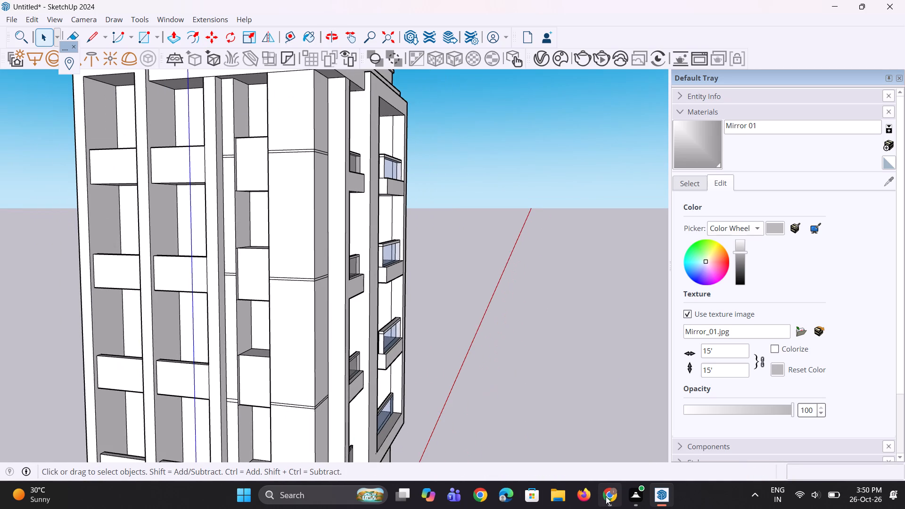
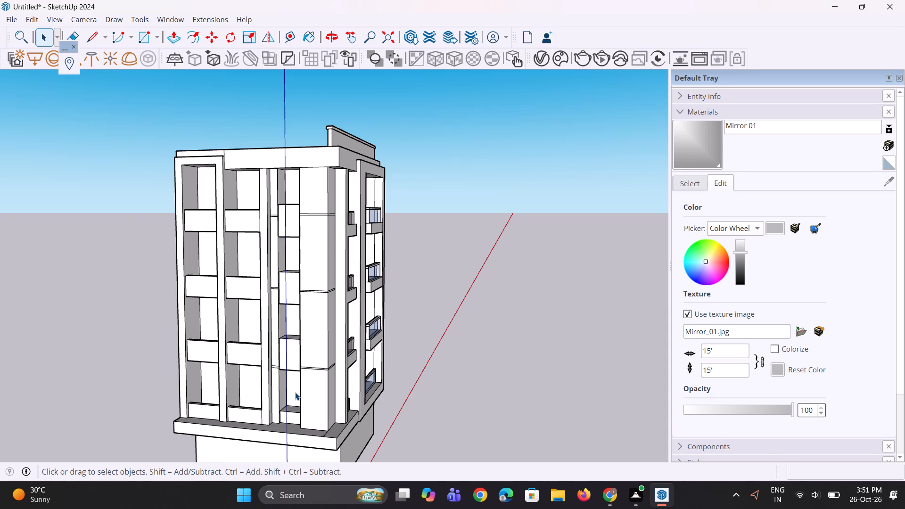
Examine the facade's floor-level bands and the whole building from several angles and distances.
{"action": "scroll", "coordinate": [247, 364], "scroll_direction": "down", "scroll_amount": 4}
{"action": "middle_click_drag", "start_coordinate": [290, 368], "coordinate": [272, 360]}
{"action": "scroll", "coordinate": [261, 369], "scroll_direction": "up", "scroll_amount": 5}
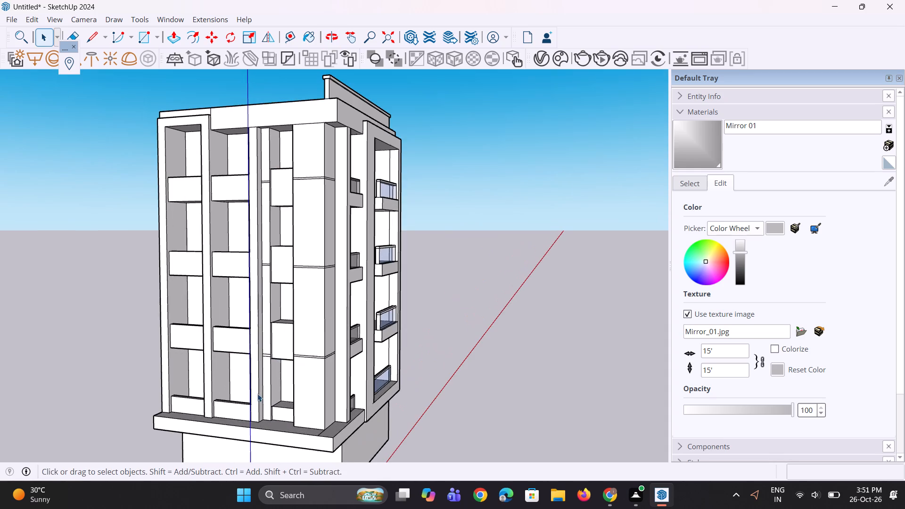
{"action": "scroll", "coordinate": [261, 383], "scroll_direction": "up", "scroll_amount": 3}
{"action": "middle_click_drag", "start_coordinate": [261, 380], "coordinate": [240, 386]}
{"action": "scroll", "coordinate": [249, 324], "scroll_direction": "up", "scroll_amount": 4}
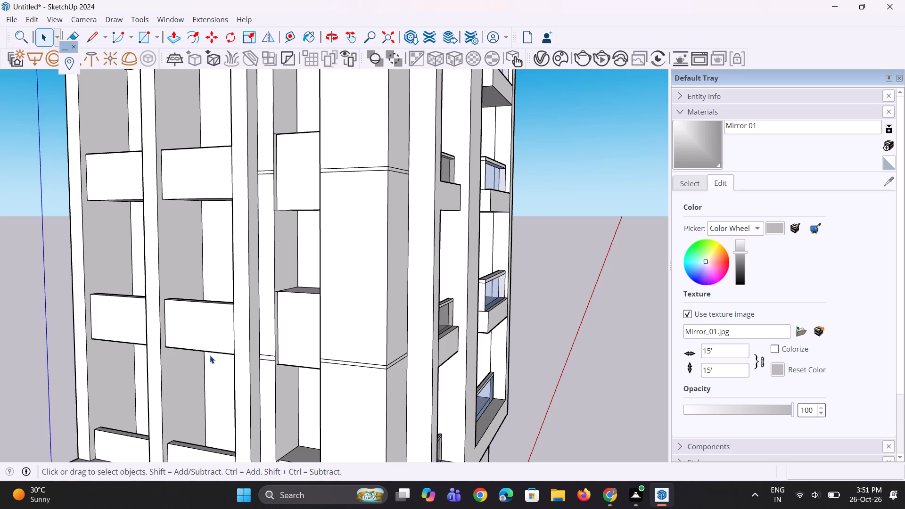
{"action": "scroll", "coordinate": [230, 384], "scroll_direction": "down", "scroll_amount": 8}
{"action": "middle_click_drag", "start_coordinate": [250, 381], "coordinate": [241, 382]}
{"action": "scroll", "coordinate": [241, 380], "scroll_direction": "down", "scroll_amount": 1}
{"action": "scroll", "coordinate": [225, 186], "scroll_direction": "up", "scroll_amount": 7}
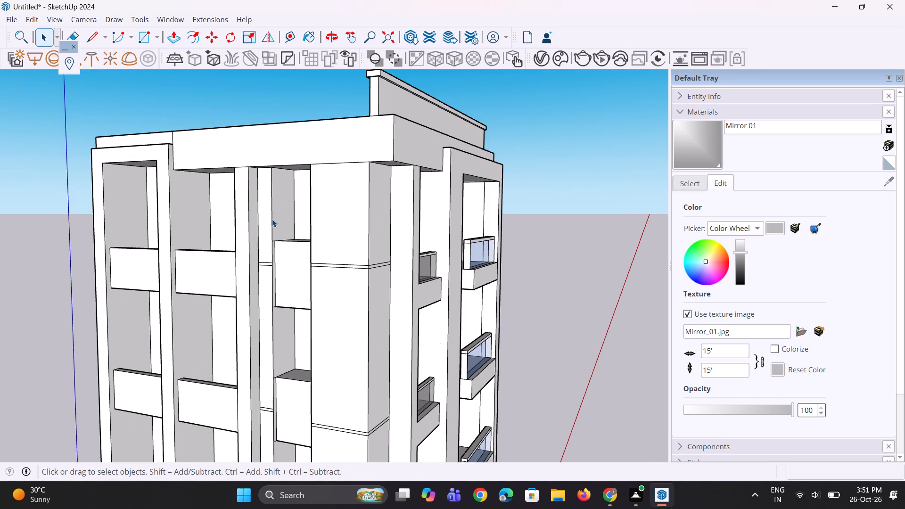
{"action": "middle_click_drag", "start_coordinate": [281, 231], "coordinate": [304, 240]}
{"action": "scroll", "coordinate": [299, 238], "scroll_direction": "up", "scroll_amount": 1}
{"action": "scroll", "coordinate": [222, 246], "scroll_direction": "down", "scroll_amount": 3}
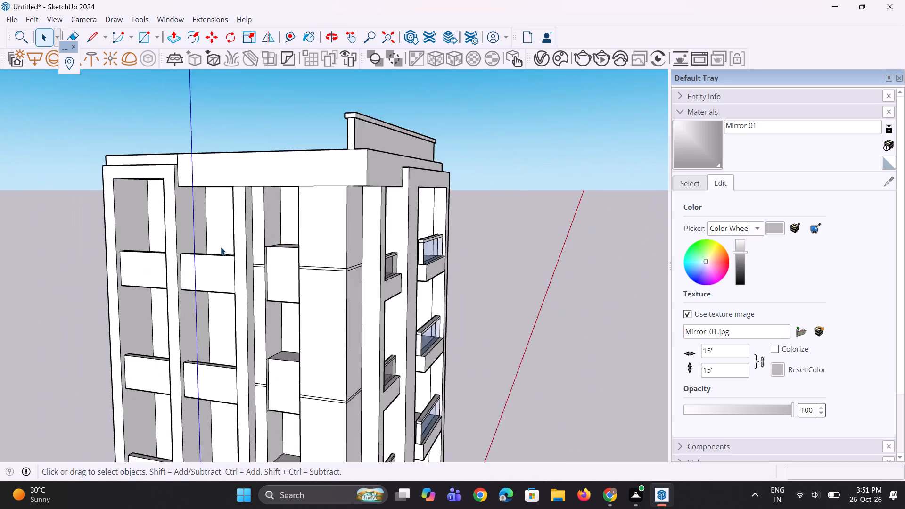
{"action": "scroll", "coordinate": [221, 247], "scroll_direction": "down", "scroll_amount": 2}
{"action": "middle_click_drag", "start_coordinate": [149, 252], "coordinate": [207, 262]}
{"action": "scroll", "coordinate": [129, 276], "scroll_direction": "down", "scroll_amount": 10}
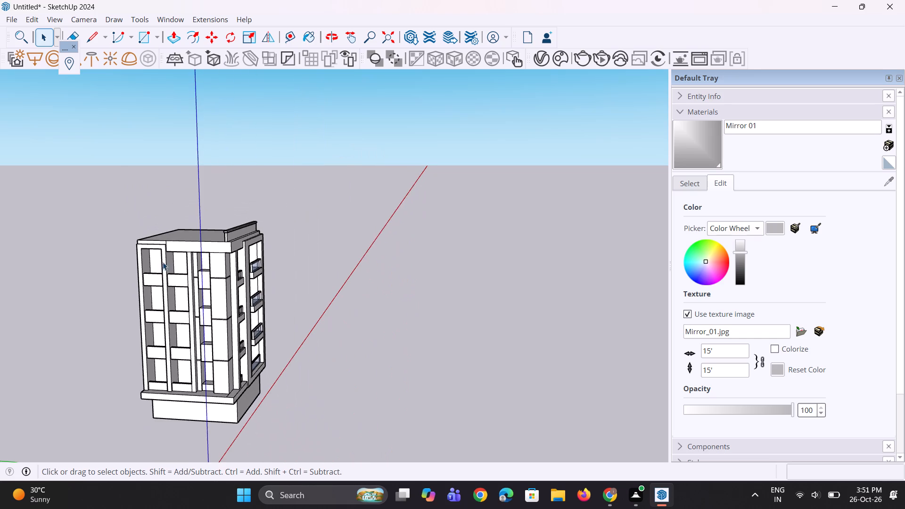
{"action": "scroll", "coordinate": [191, 223], "scroll_direction": "down", "scroll_amount": 5}
{"action": "middle_click_drag", "start_coordinate": [198, 226], "coordinate": [126, 202]}
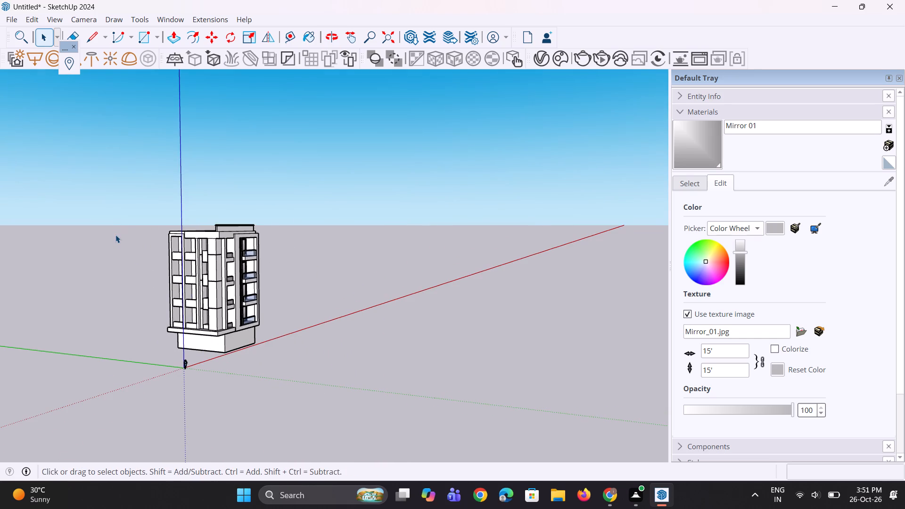
{"action": "scroll", "coordinate": [207, 246], "scroll_direction": "up", "scroll_amount": 7}
{"action": "scroll", "coordinate": [228, 231], "scroll_direction": "down", "scroll_amount": 4}
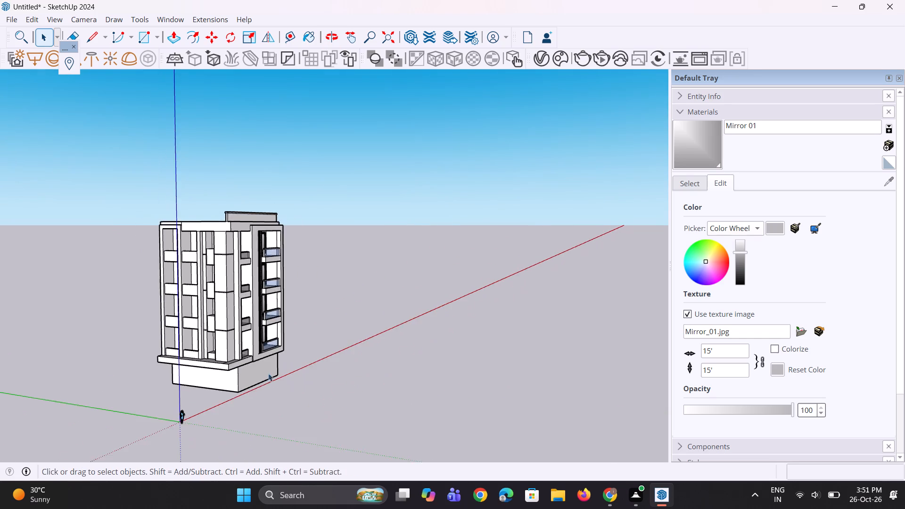
Push the ground-floor block's side face in 40' to leave only a thin wall at the far side.
{"action": "scroll", "coordinate": [274, 411], "scroll_direction": "up", "scroll_amount": 1}
{"action": "middle_click_drag", "start_coordinate": [274, 412], "coordinate": [243, 402]}
{"action": "scroll", "coordinate": [237, 381], "scroll_direction": "up", "scroll_amount": 8}
{"action": "key", "text": "p"}
{"action": "scroll", "coordinate": [267, 377], "scroll_direction": "up", "scroll_amount": 2}
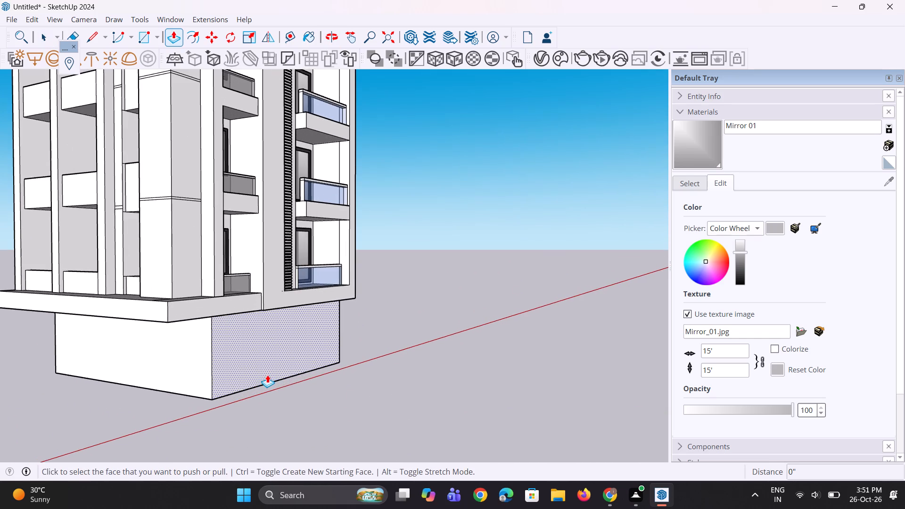
{"action": "left_click", "coordinate": [267, 375]}
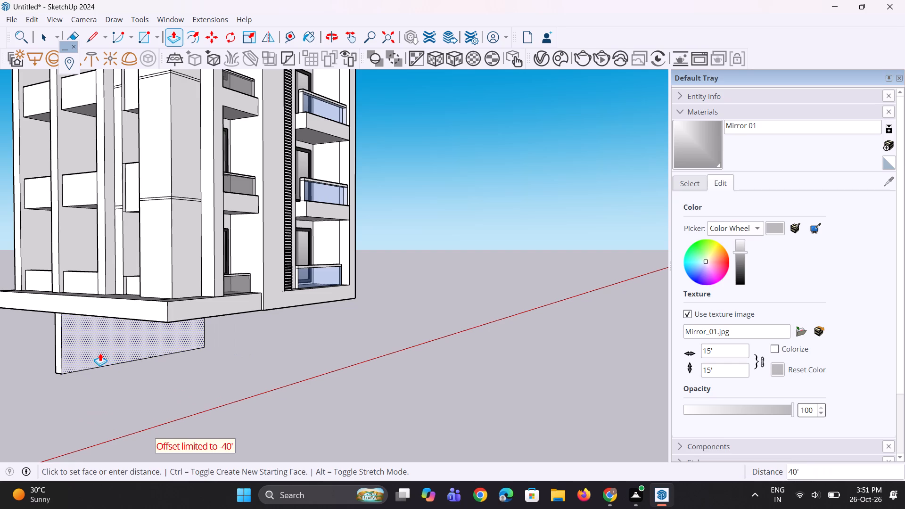
{"action": "left_click", "coordinate": [100, 353]}
Extend the thin ground-floor wall downward by about 1' 4" from its bottom face as a separate strip.
{"action": "middle_click_drag", "start_coordinate": [124, 391], "coordinate": [192, 227]}
{"action": "scroll", "coordinate": [187, 233], "scroll_direction": "up", "scroll_amount": 1}
{"action": "scroll", "coordinate": [210, 255], "scroll_direction": "down", "scroll_amount": 4}
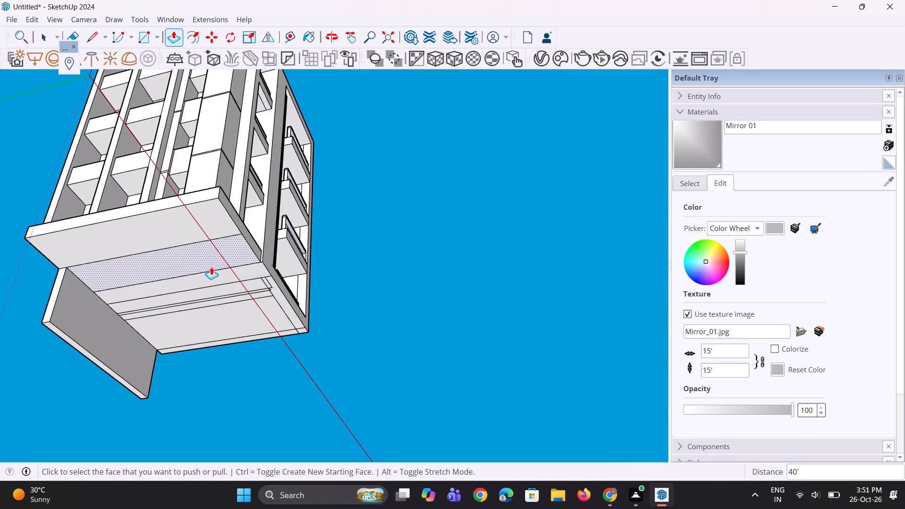
{"action": "scroll", "coordinate": [107, 384], "scroll_direction": "up", "scroll_amount": 5}
{"action": "left_click", "coordinate": [114, 367]}
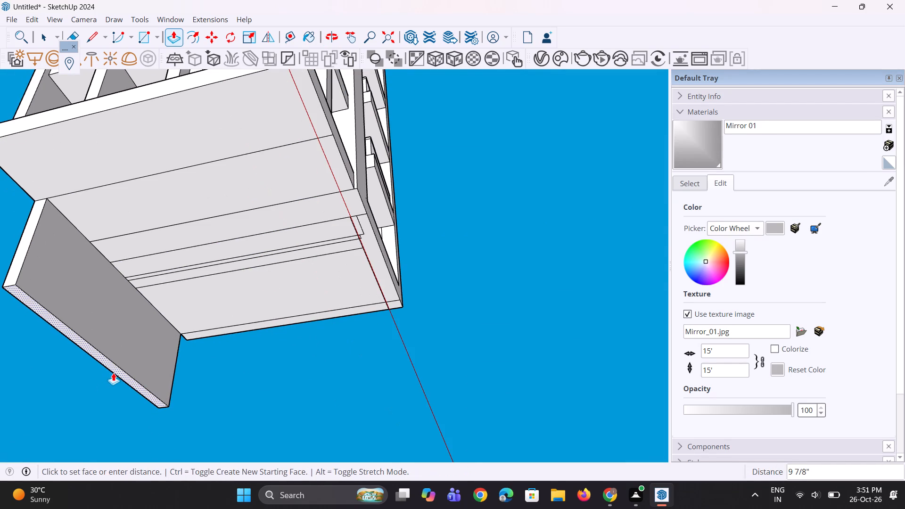
{"action": "left_click", "coordinate": [113, 375]}
{"action": "middle_click_drag", "start_coordinate": [138, 329], "coordinate": [129, 377]}
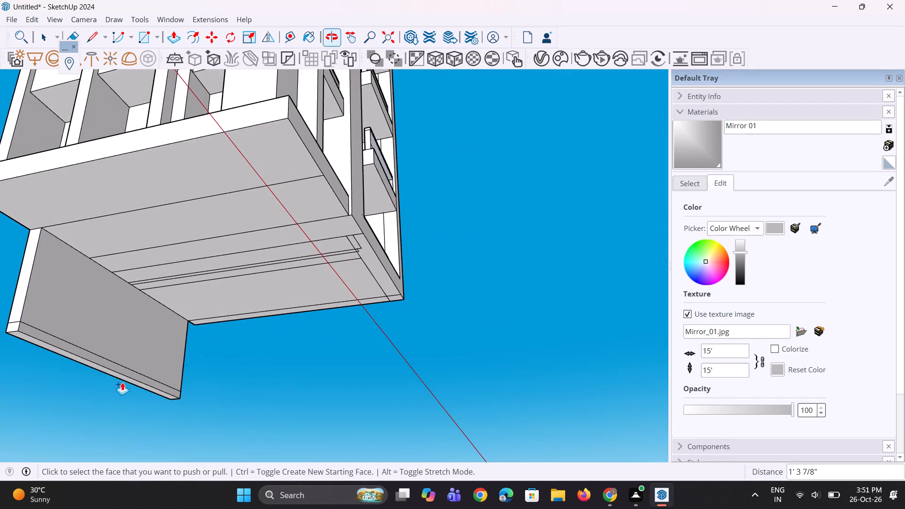
Pull the bottom strip's inner side face out about 42' 6 5/8", aligned with the building above, to form a base slab.
{"action": "scroll", "coordinate": [121, 376], "scroll_direction": "up", "scroll_amount": 2}
{"action": "left_click", "coordinate": [122, 371]}
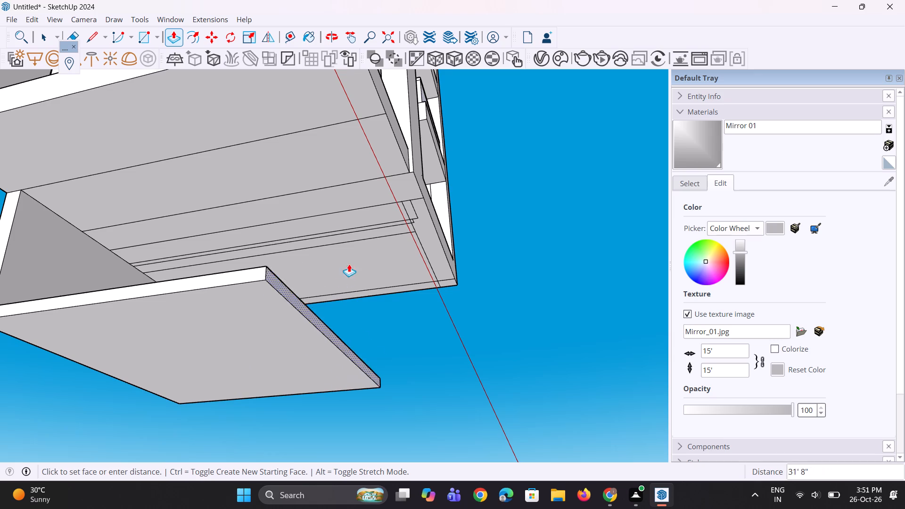
{"action": "left_click", "coordinate": [419, 168]}
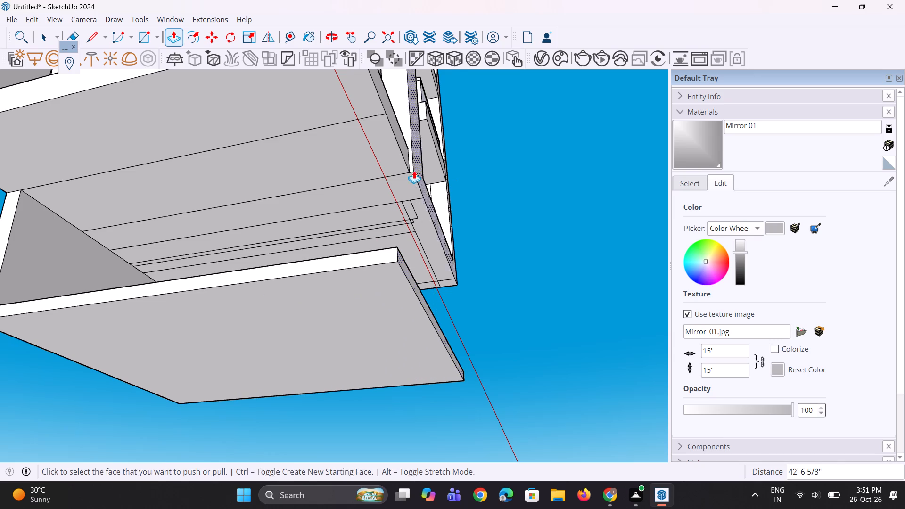
Pull the base slab's front face out about 11' 5 5/16" to align with the overhanging floor slab's front.
{"action": "scroll", "coordinate": [407, 117], "scroll_direction": "down", "scroll_amount": 5}
{"action": "middle_click_drag", "start_coordinate": [362, 190], "coordinate": [354, 302]}
{"action": "left_click", "coordinate": [343, 290]}
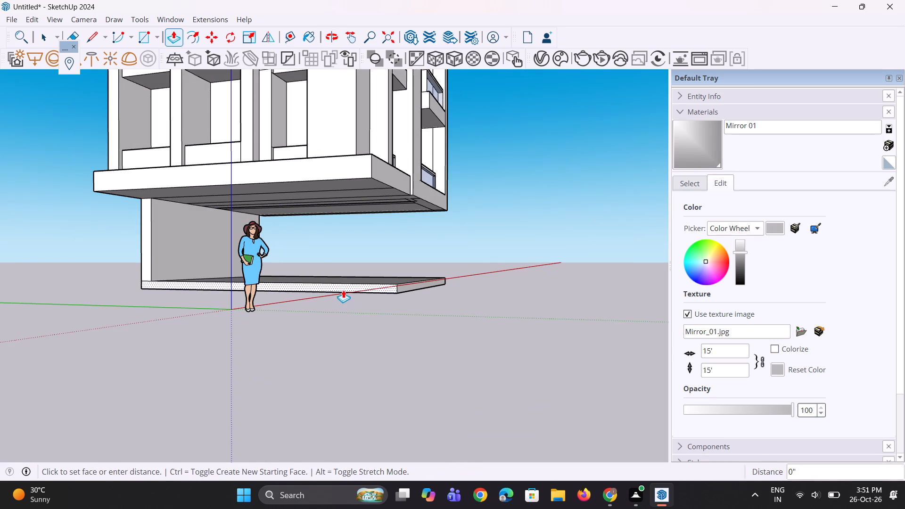
{"action": "left_click", "coordinate": [301, 179]}
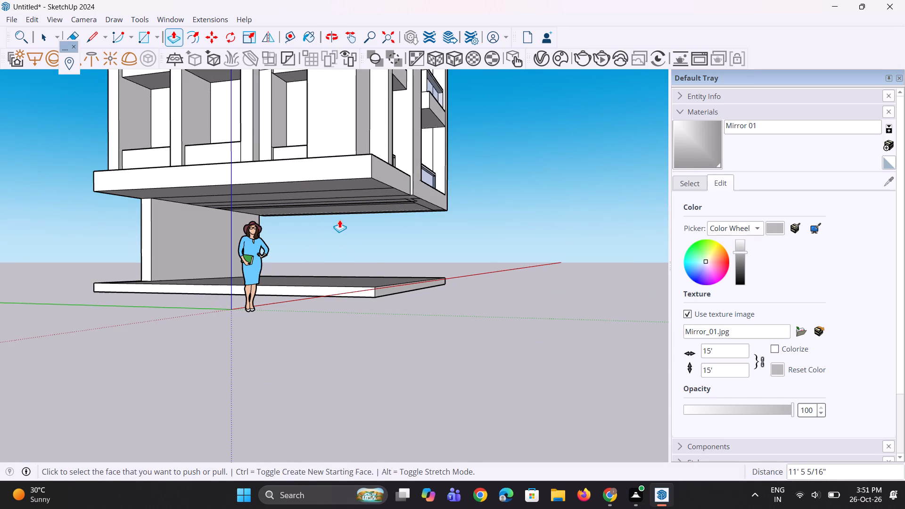
Extend the ground-floor wall's front end face until it is flush with the base slab's front edge.
{"action": "middle_click_drag", "start_coordinate": [344, 261], "coordinate": [327, 333]}
{"action": "scroll", "coordinate": [156, 273], "scroll_direction": "up", "scroll_amount": 4}
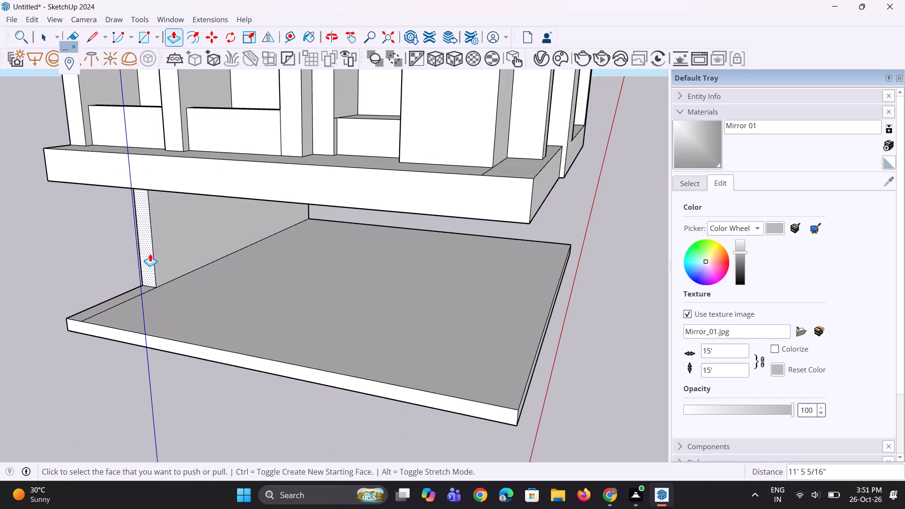
{"action": "left_click", "coordinate": [149, 253]}
{"action": "left_click", "coordinate": [143, 267]}
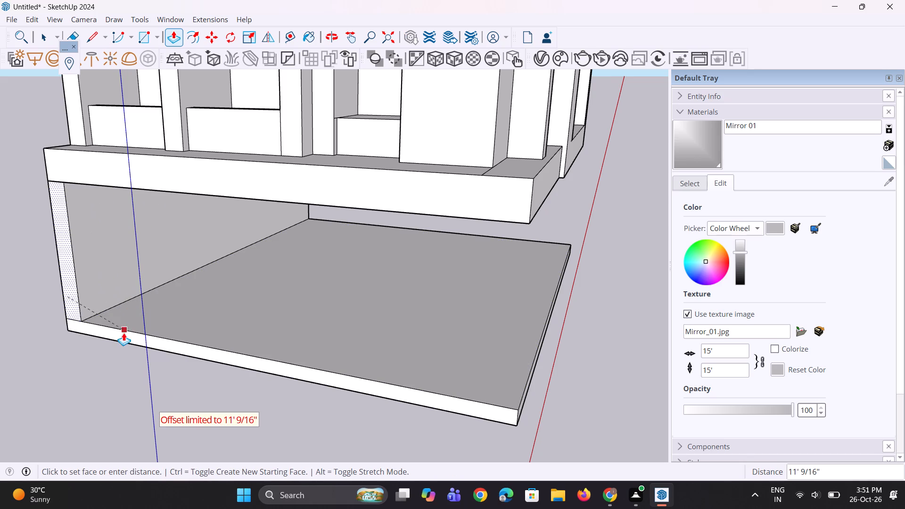
{"action": "left_click", "coordinate": [122, 336]}
Examine the open ground level, its side wall and the base slab from several angles.
{"action": "middle_click_drag", "start_coordinate": [223, 338], "coordinate": [191, 337]}
{"action": "scroll", "coordinate": [186, 337], "scroll_direction": "down", "scroll_amount": 10}
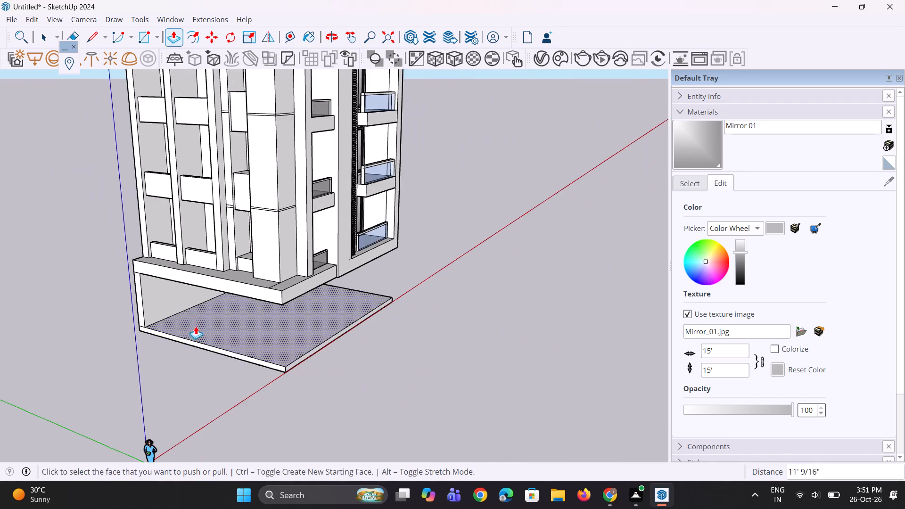
{"action": "scroll", "coordinate": [174, 290], "scroll_direction": "up", "scroll_amount": 8}
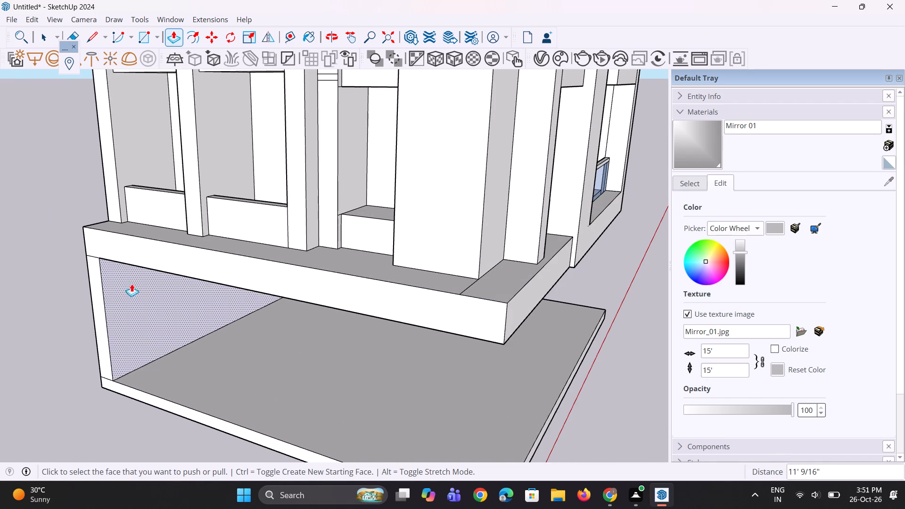
{"action": "scroll", "coordinate": [125, 283], "scroll_direction": "down", "scroll_amount": 3}
{"action": "scroll", "coordinate": [64, 251], "scroll_direction": "down", "scroll_amount": 4}
{"action": "middle_click_drag", "start_coordinate": [122, 325], "coordinate": [82, 307]}
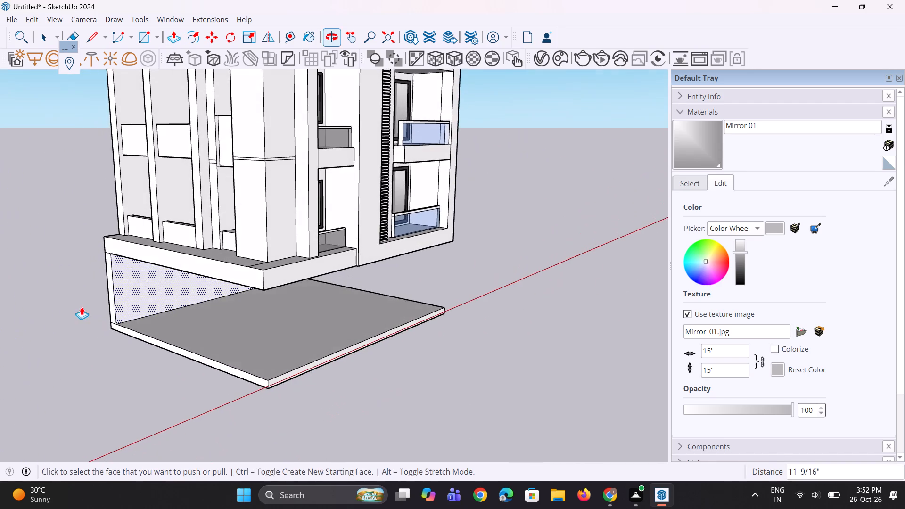
{"action": "scroll", "coordinate": [44, 286], "scroll_direction": "down", "scroll_amount": 4}
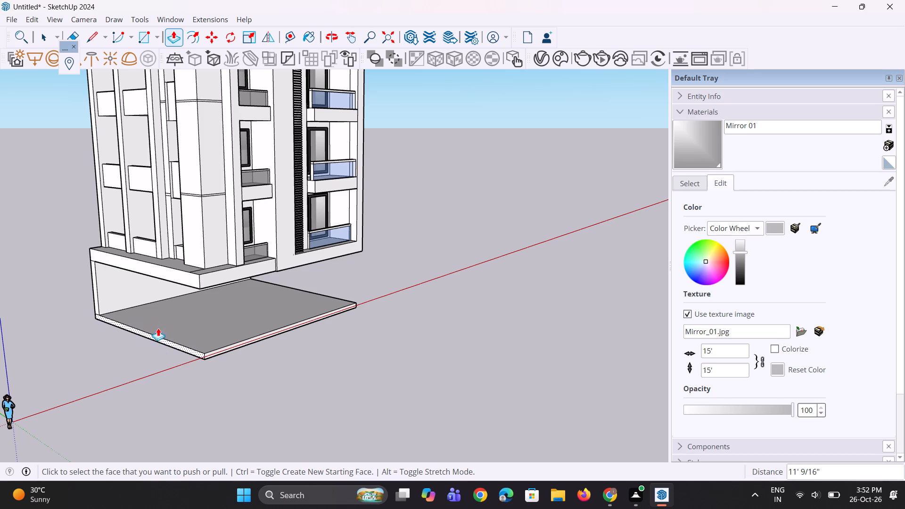
{"action": "scroll", "coordinate": [211, 331], "scroll_direction": "down", "scroll_amount": 10}
{"action": "scroll", "coordinate": [201, 359], "scroll_direction": "up", "scroll_amount": 1}
{"action": "middle_click_drag", "start_coordinate": [201, 331], "coordinate": [193, 312]}
{"action": "scroll", "coordinate": [207, 333], "scroll_direction": "up", "scroll_amount": 10}
{"action": "middle_click_drag", "start_coordinate": [200, 357], "coordinate": [147, 372]}
{"action": "scroll", "coordinate": [187, 321], "scroll_direction": "up", "scroll_amount": 5}
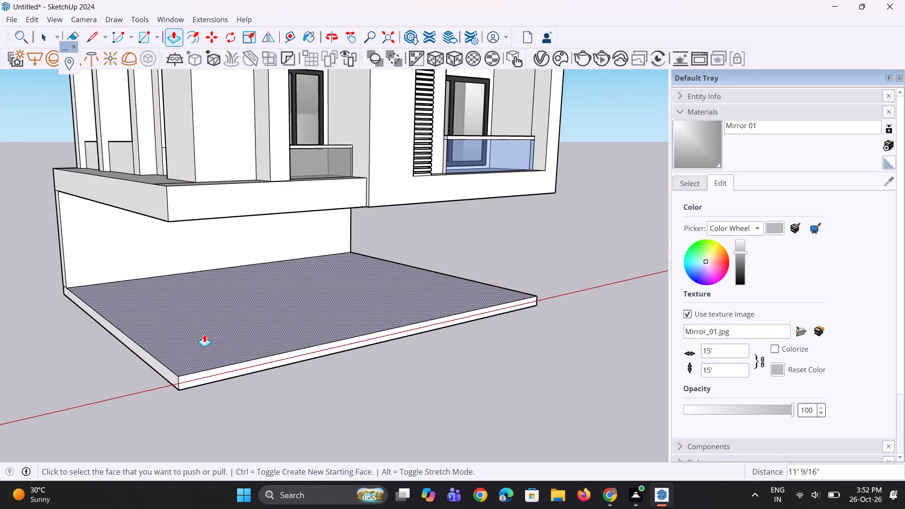
Draw a 14' vertical line from the overhanging slab's underside down to the base slab near its front corner.
{"action": "key", "text": "l"}
{"action": "middle_click_drag", "start_coordinate": [226, 342], "coordinate": [225, 278]}
{"action": "scroll", "coordinate": [225, 340], "scroll_direction": "up", "scroll_amount": 1}
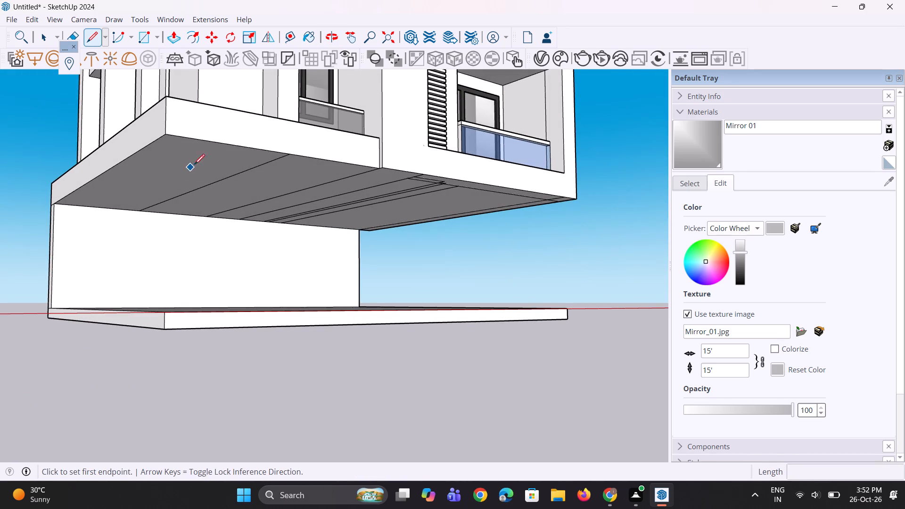
{"action": "left_click", "coordinate": [196, 157]}
{"action": "middle_click_drag", "start_coordinate": [196, 257], "coordinate": [188, 334]}
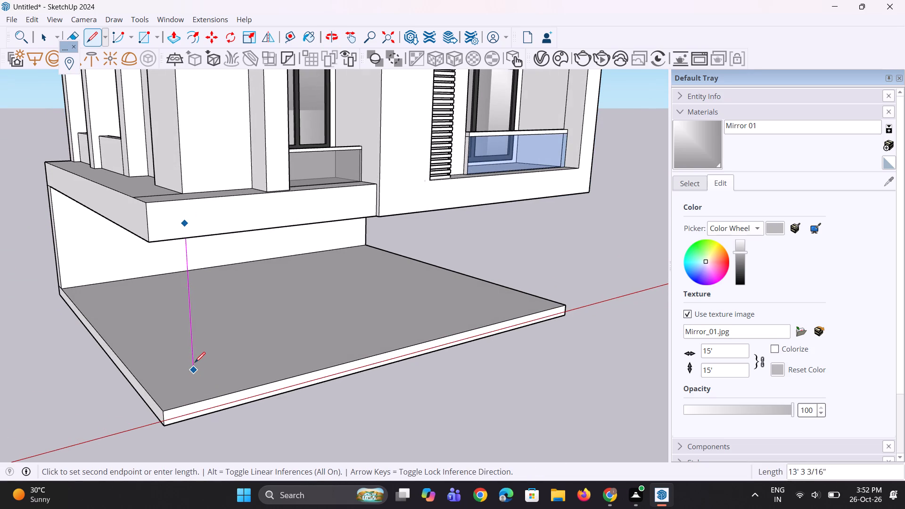
{"action": "scroll", "coordinate": [195, 365], "scroll_direction": "up", "scroll_amount": 5}
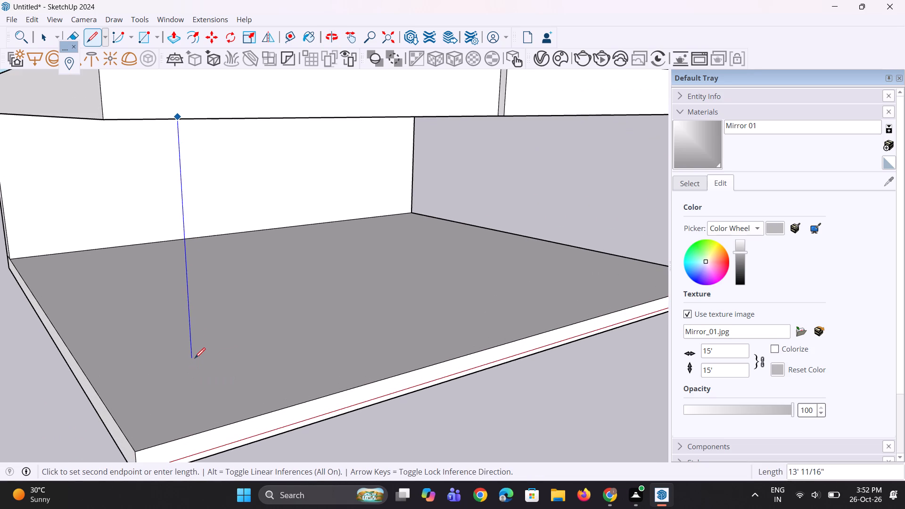
{"action": "scroll", "coordinate": [193, 363], "scroll_direction": "up", "scroll_amount": 7}
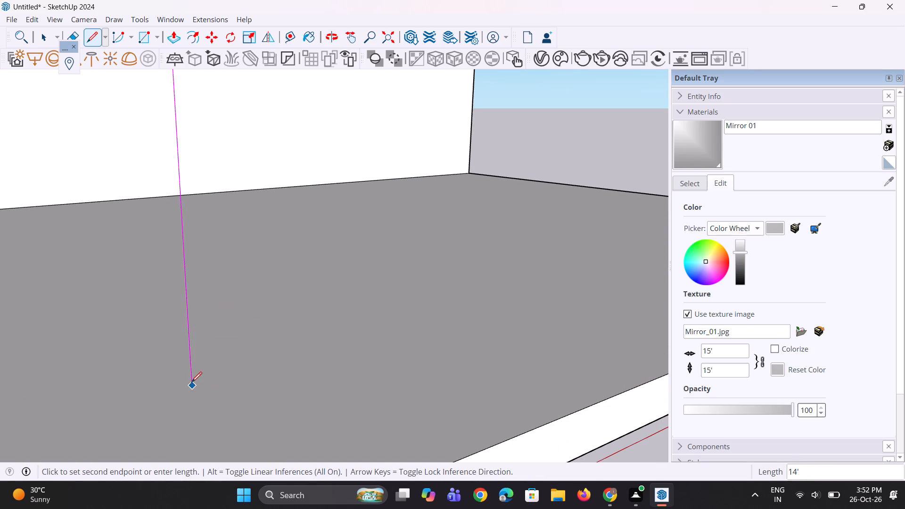
{"action": "scroll", "coordinate": [188, 380], "scroll_direction": "up", "scroll_amount": 4}
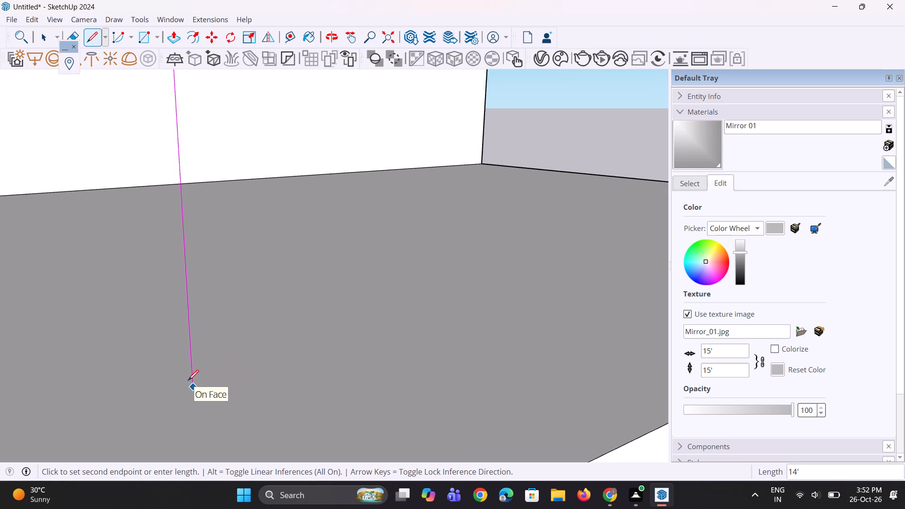
{"action": "scroll", "coordinate": [188, 380], "scroll_direction": "up", "scroll_amount": 1}
{"action": "left_click", "coordinate": [192, 396]}
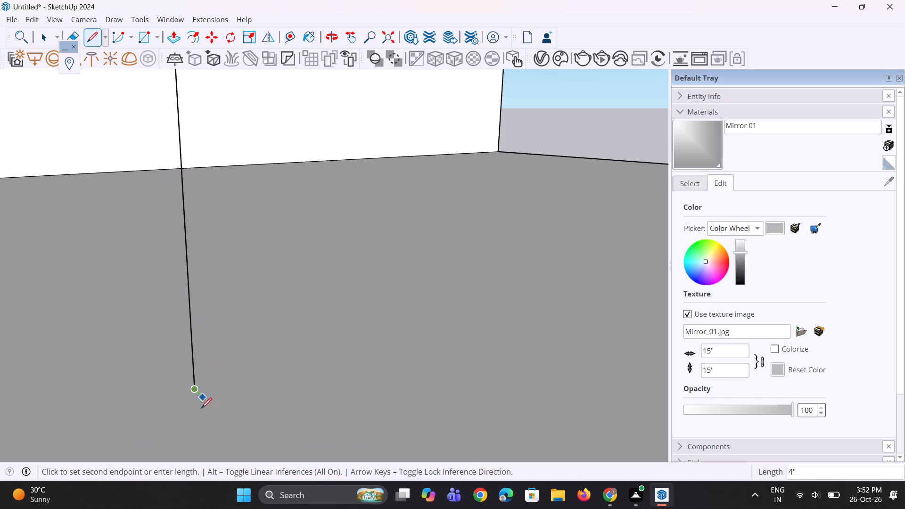
{"action": "scroll", "coordinate": [205, 415], "scroll_direction": "up", "scroll_amount": 1}
{"action": "middle_click_drag", "start_coordinate": [204, 415], "coordinate": [193, 415]}
{"action": "key", "text": "space"}
{"action": "scroll", "coordinate": [197, 415], "scroll_direction": "down", "scroll_amount": 5}
{"action": "key", "text": "space"}
{"action": "key", "text": "space"}
{"action": "scroll", "coordinate": [200, 413], "scroll_direction": "down", "scroll_amount": 13}
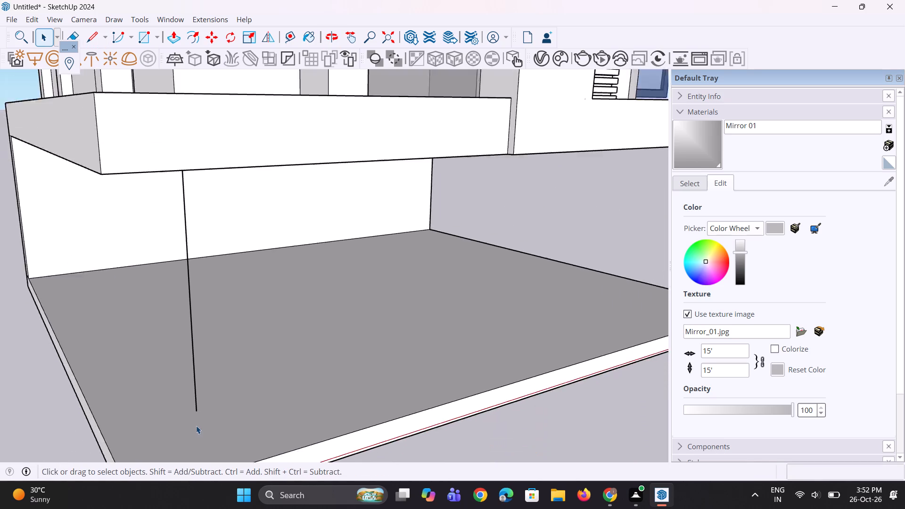
Copy the vertical line about 39' 8" along the base slab's front, keeping it inside the slab's far front corner.
{"action": "scroll", "coordinate": [196, 426], "scroll_direction": "down", "scroll_amount": 3}
{"action": "middle_click_drag", "start_coordinate": [199, 420], "coordinate": [177, 383]}
{"action": "left_click", "coordinate": [183, 359]}
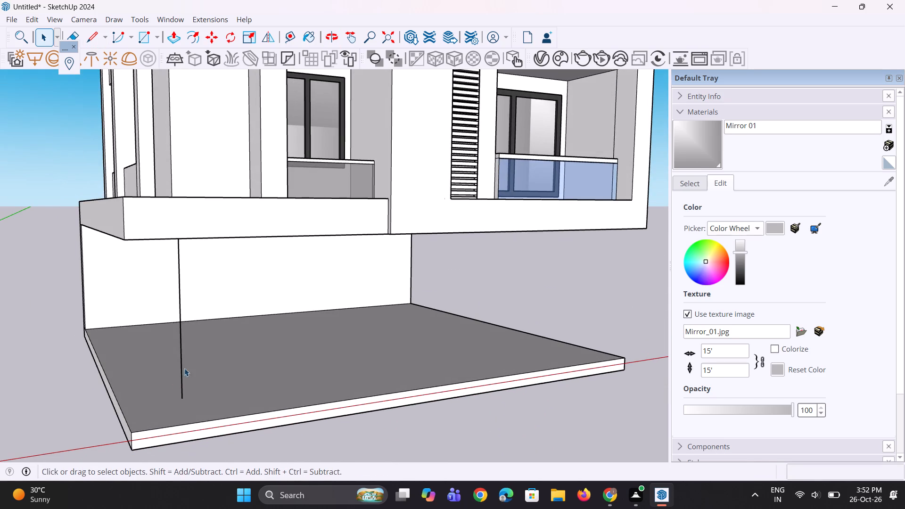
{"action": "middle_click_drag", "start_coordinate": [191, 418], "coordinate": [165, 416]}
{"action": "scroll", "coordinate": [156, 422], "scroll_direction": "up", "scroll_amount": 2}
{"action": "key", "text": "m"}
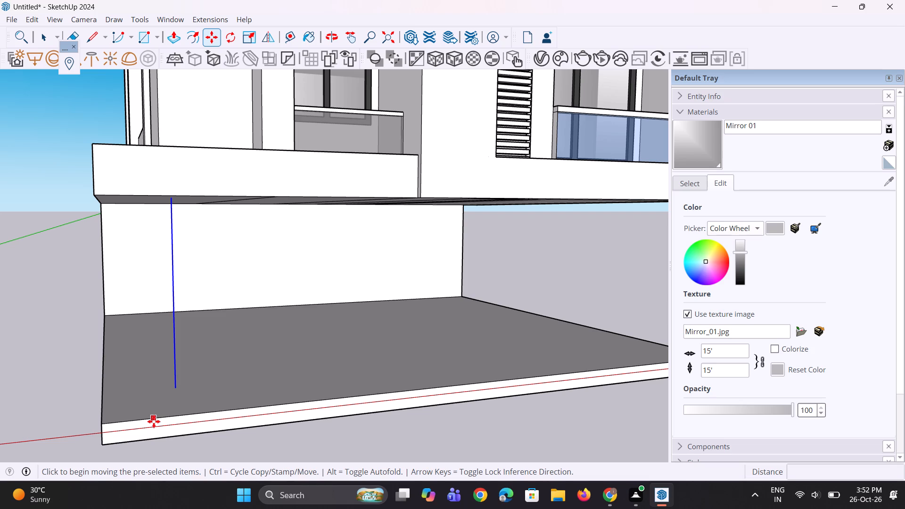
{"action": "scroll", "coordinate": [156, 416], "scroll_direction": "up", "scroll_amount": 3}
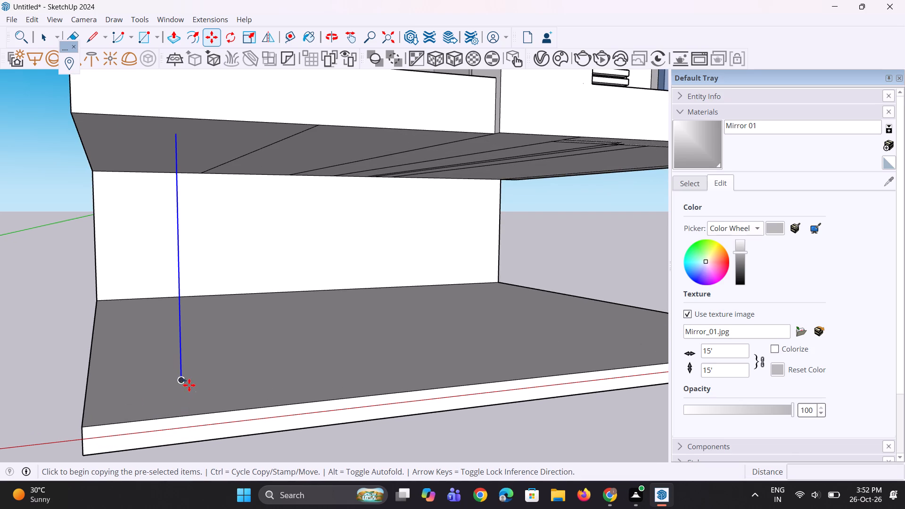
{"action": "left_click", "coordinate": [187, 385]}
{"action": "scroll", "coordinate": [206, 384], "scroll_direction": "down", "scroll_amount": 4}
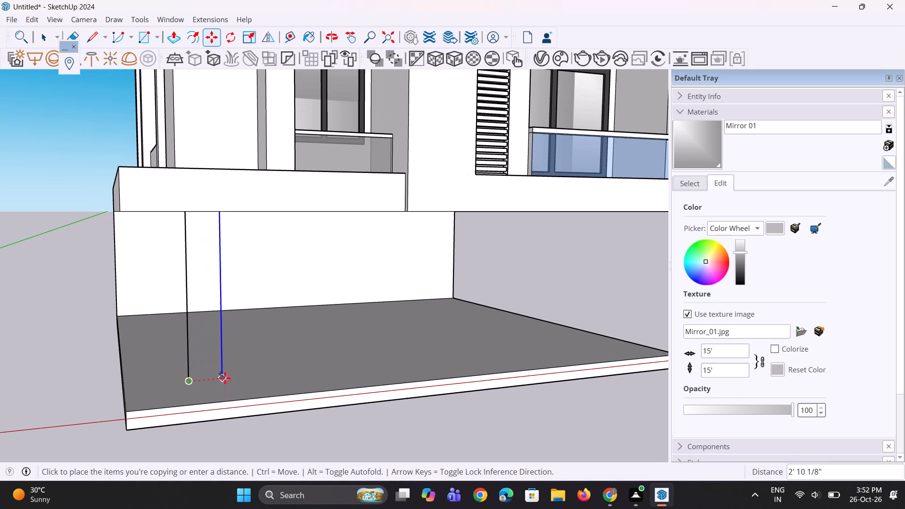
{"action": "scroll", "coordinate": [262, 378], "scroll_direction": "down", "scroll_amount": 5}
{"action": "middle_click_drag", "start_coordinate": [311, 368], "coordinate": [279, 368]}
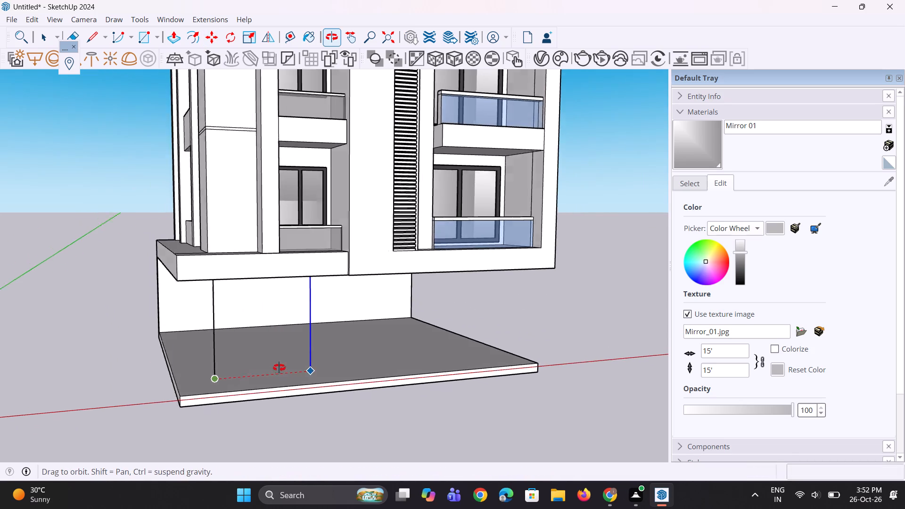
{"action": "middle_click_drag", "start_coordinate": [279, 368], "coordinate": [223, 373]}
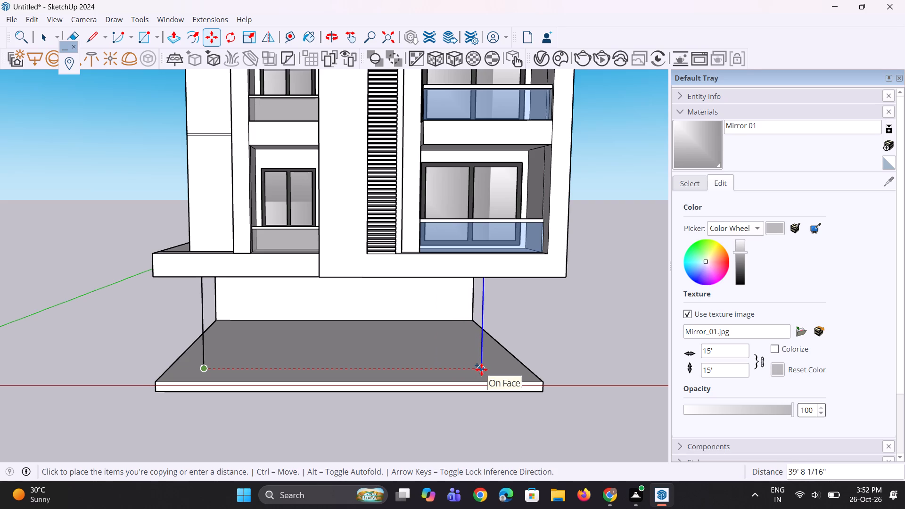
{"action": "left_click", "coordinate": [481, 369]}
Divide the copy distance by 2 to add a third vertical line midway between the two outer ones.
{"action": "key", "text": "slash"}
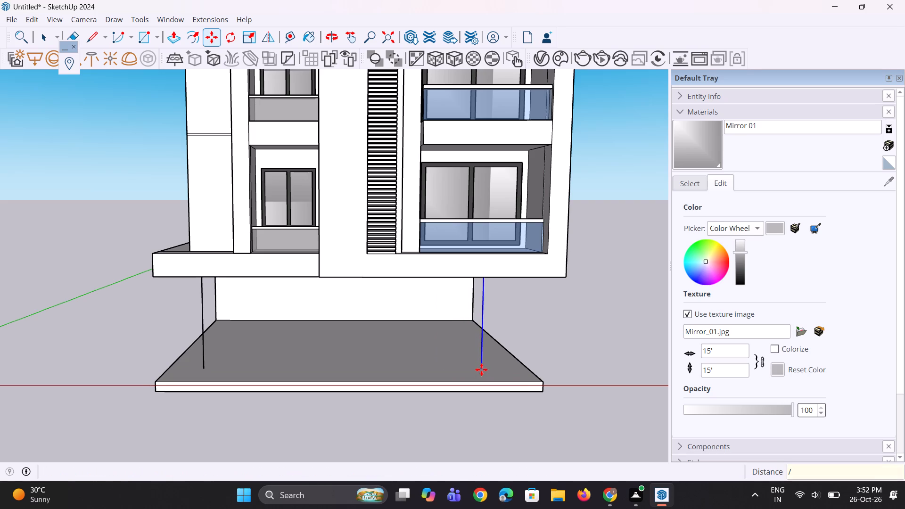
{"action": "key", "text": "2"}
{"action": "key", "text": "Return"}
{"action": "scroll", "coordinate": [266, 434], "scroll_direction": "down", "scroll_amount": 5}
{"action": "middle_click_drag", "start_coordinate": [263, 419], "coordinate": [300, 418]}
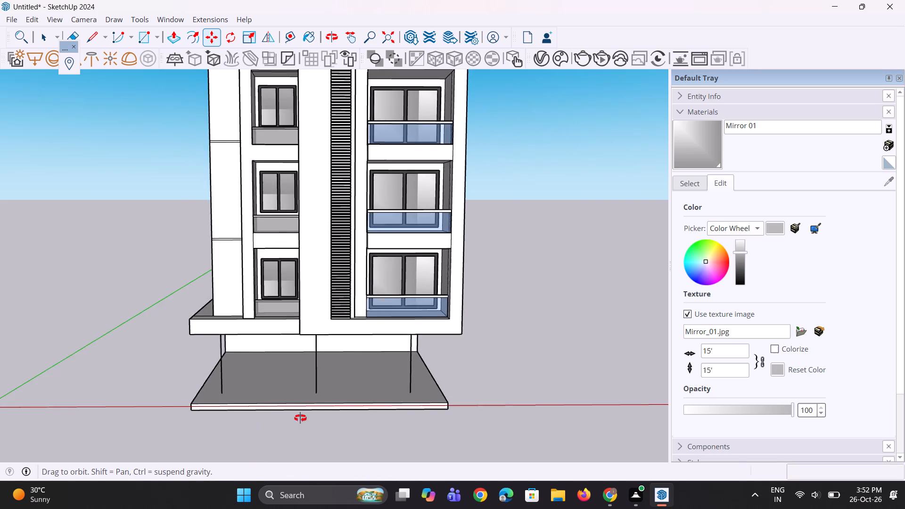
{"action": "middle_click_drag", "start_coordinate": [300, 418], "coordinate": [428, 414]}
{"action": "key", "text": "space"}
{"action": "scroll", "coordinate": [264, 413], "scroll_direction": "up", "scroll_amount": 5}
{"action": "key", "text": "space"}
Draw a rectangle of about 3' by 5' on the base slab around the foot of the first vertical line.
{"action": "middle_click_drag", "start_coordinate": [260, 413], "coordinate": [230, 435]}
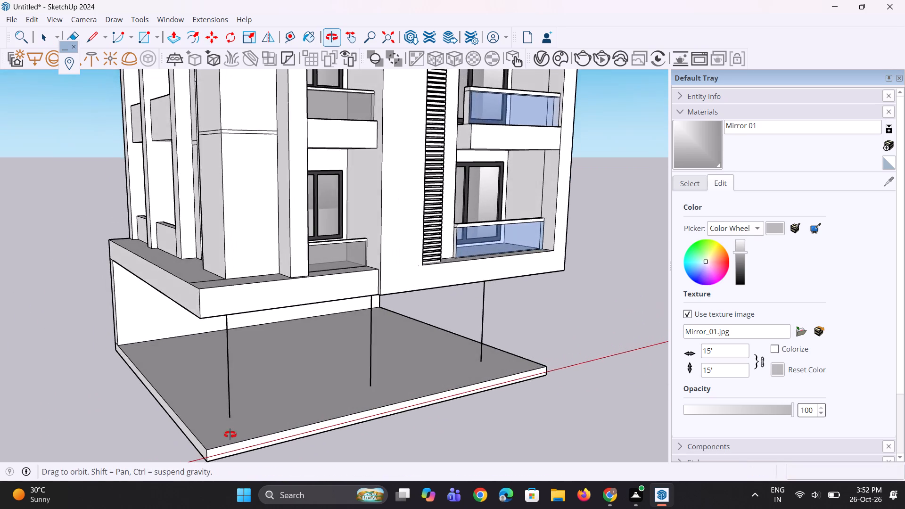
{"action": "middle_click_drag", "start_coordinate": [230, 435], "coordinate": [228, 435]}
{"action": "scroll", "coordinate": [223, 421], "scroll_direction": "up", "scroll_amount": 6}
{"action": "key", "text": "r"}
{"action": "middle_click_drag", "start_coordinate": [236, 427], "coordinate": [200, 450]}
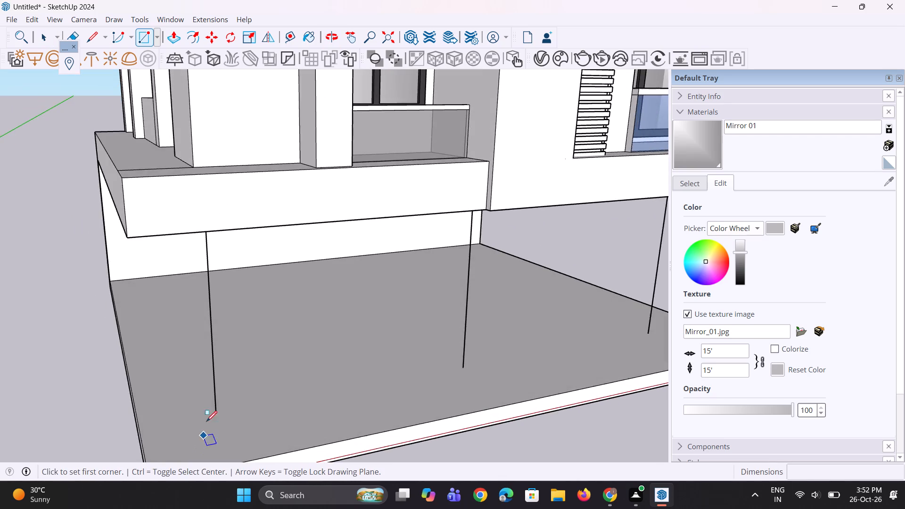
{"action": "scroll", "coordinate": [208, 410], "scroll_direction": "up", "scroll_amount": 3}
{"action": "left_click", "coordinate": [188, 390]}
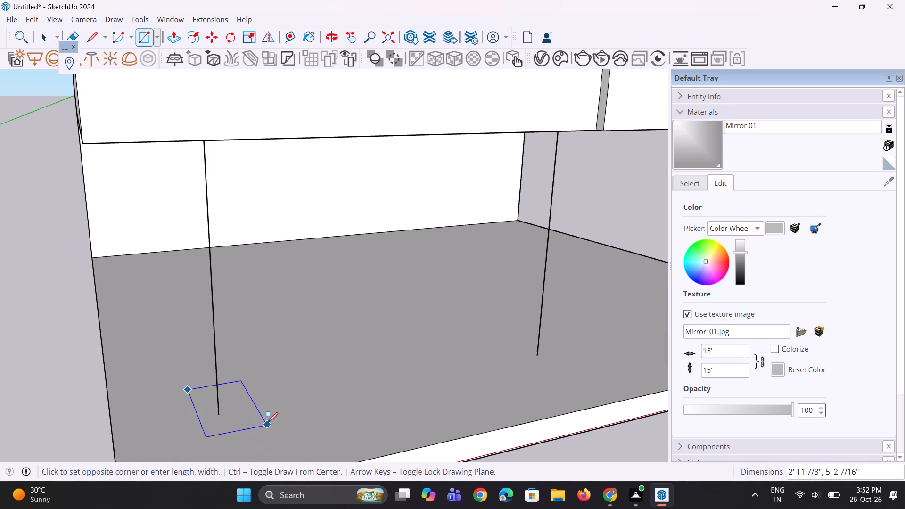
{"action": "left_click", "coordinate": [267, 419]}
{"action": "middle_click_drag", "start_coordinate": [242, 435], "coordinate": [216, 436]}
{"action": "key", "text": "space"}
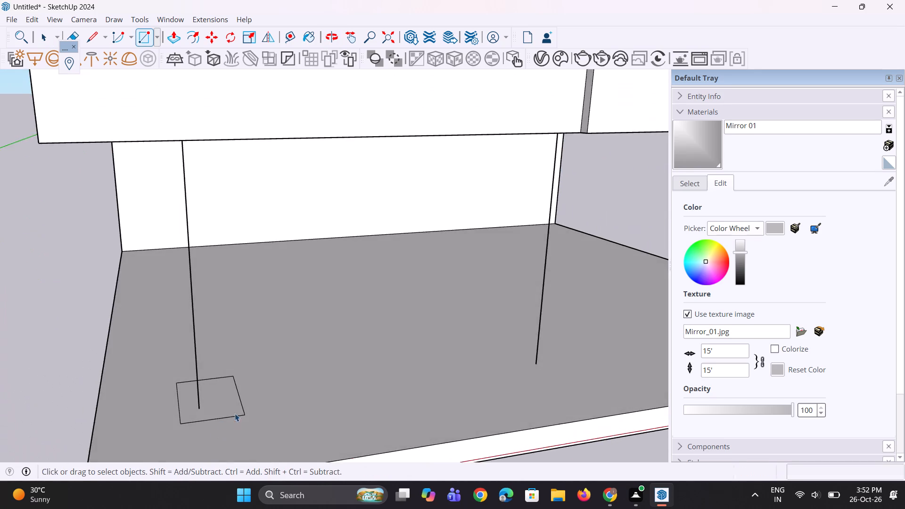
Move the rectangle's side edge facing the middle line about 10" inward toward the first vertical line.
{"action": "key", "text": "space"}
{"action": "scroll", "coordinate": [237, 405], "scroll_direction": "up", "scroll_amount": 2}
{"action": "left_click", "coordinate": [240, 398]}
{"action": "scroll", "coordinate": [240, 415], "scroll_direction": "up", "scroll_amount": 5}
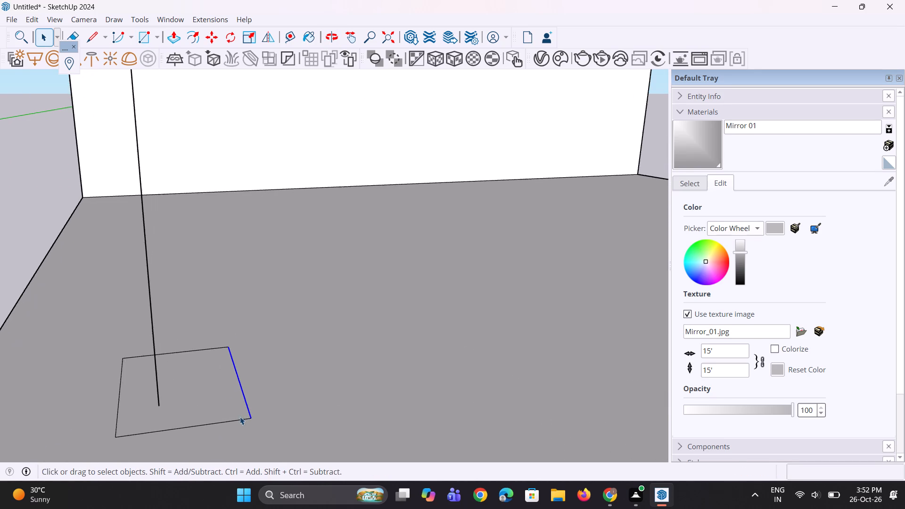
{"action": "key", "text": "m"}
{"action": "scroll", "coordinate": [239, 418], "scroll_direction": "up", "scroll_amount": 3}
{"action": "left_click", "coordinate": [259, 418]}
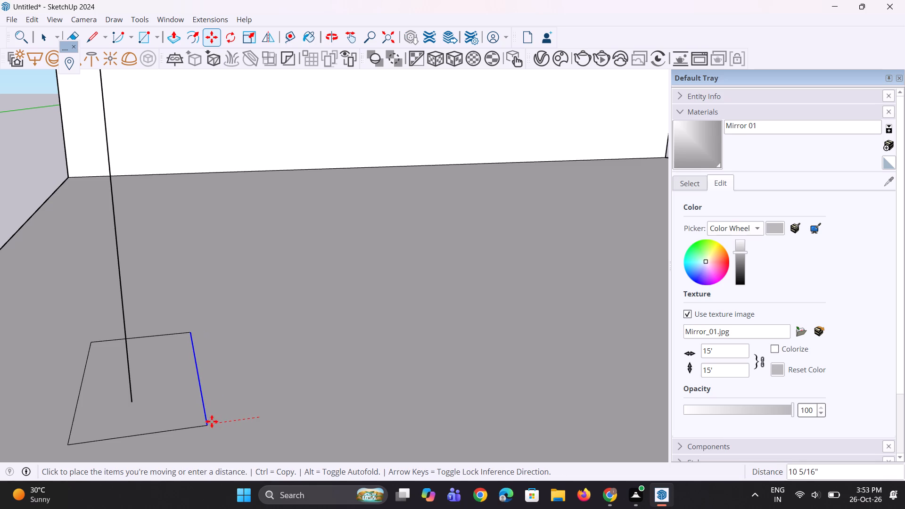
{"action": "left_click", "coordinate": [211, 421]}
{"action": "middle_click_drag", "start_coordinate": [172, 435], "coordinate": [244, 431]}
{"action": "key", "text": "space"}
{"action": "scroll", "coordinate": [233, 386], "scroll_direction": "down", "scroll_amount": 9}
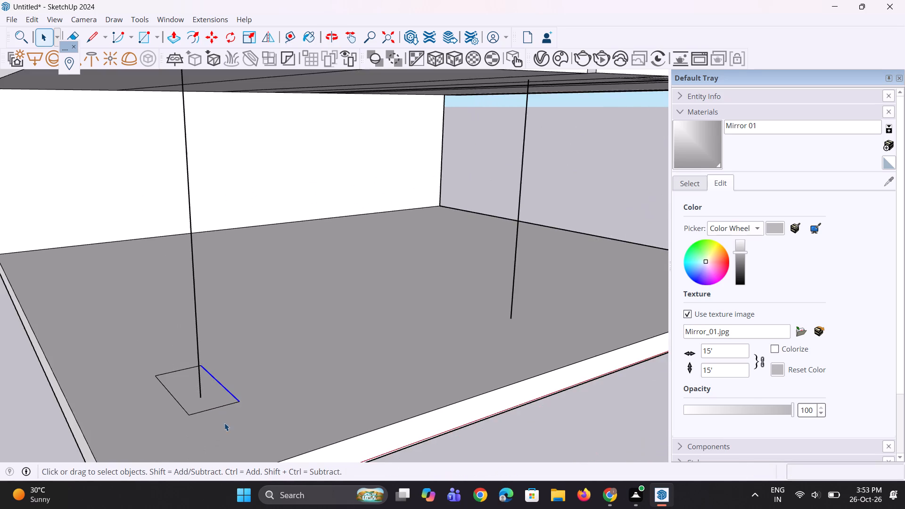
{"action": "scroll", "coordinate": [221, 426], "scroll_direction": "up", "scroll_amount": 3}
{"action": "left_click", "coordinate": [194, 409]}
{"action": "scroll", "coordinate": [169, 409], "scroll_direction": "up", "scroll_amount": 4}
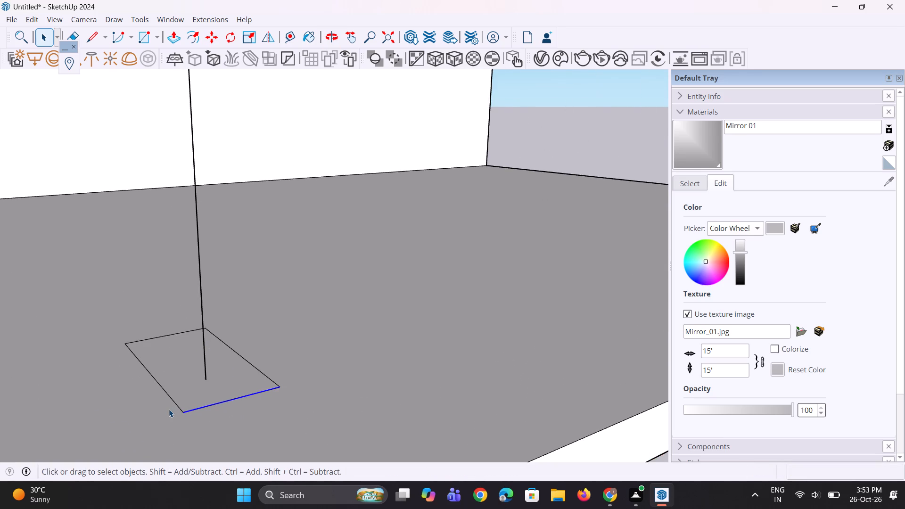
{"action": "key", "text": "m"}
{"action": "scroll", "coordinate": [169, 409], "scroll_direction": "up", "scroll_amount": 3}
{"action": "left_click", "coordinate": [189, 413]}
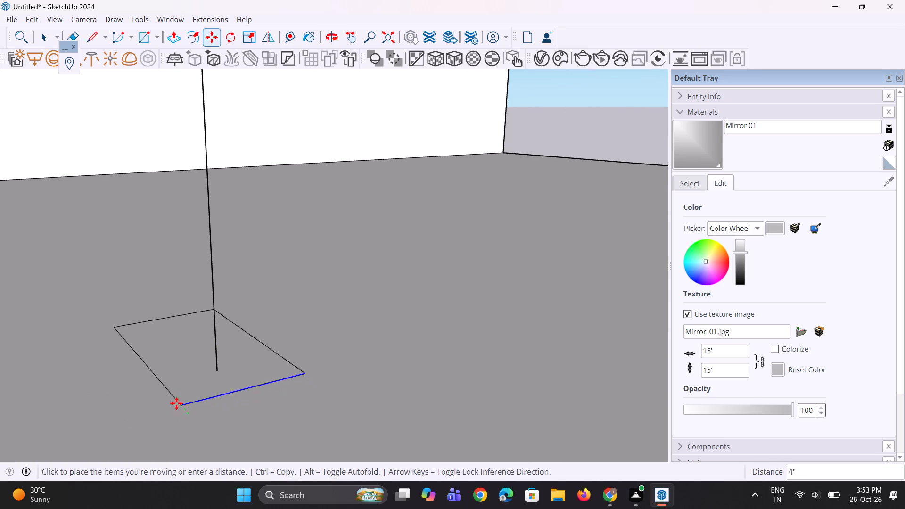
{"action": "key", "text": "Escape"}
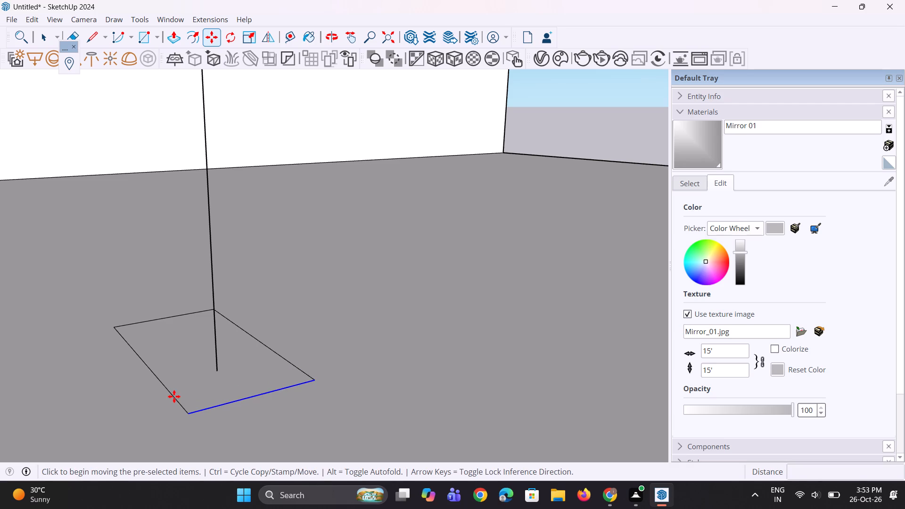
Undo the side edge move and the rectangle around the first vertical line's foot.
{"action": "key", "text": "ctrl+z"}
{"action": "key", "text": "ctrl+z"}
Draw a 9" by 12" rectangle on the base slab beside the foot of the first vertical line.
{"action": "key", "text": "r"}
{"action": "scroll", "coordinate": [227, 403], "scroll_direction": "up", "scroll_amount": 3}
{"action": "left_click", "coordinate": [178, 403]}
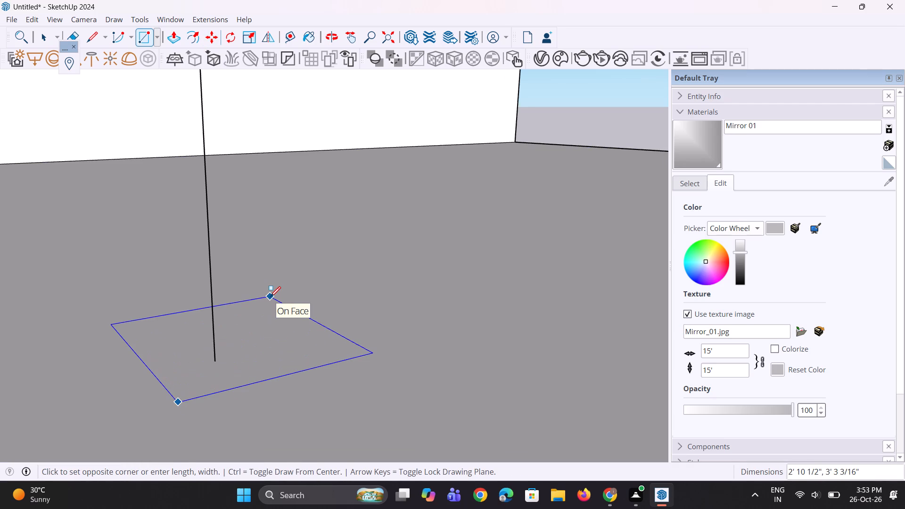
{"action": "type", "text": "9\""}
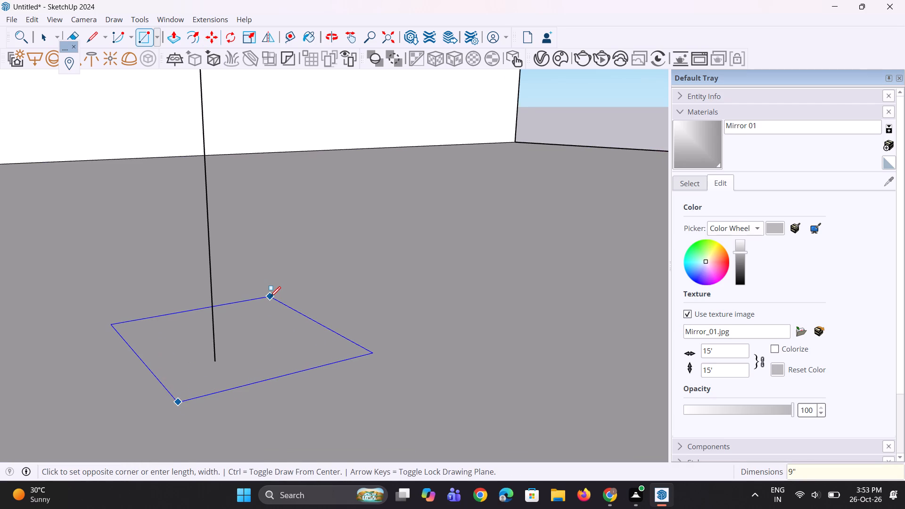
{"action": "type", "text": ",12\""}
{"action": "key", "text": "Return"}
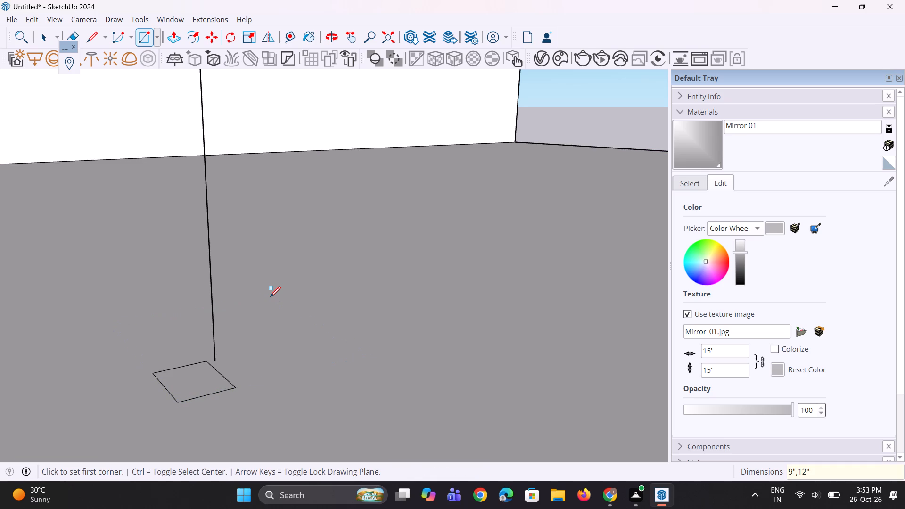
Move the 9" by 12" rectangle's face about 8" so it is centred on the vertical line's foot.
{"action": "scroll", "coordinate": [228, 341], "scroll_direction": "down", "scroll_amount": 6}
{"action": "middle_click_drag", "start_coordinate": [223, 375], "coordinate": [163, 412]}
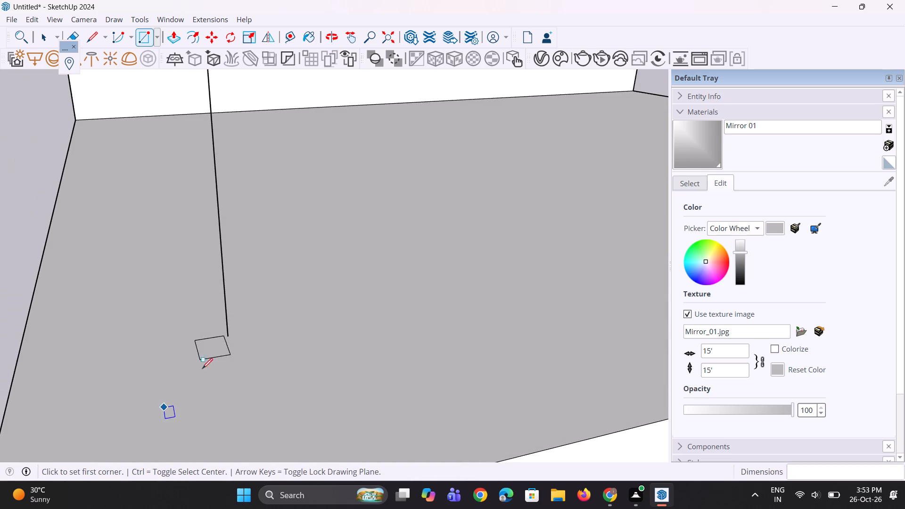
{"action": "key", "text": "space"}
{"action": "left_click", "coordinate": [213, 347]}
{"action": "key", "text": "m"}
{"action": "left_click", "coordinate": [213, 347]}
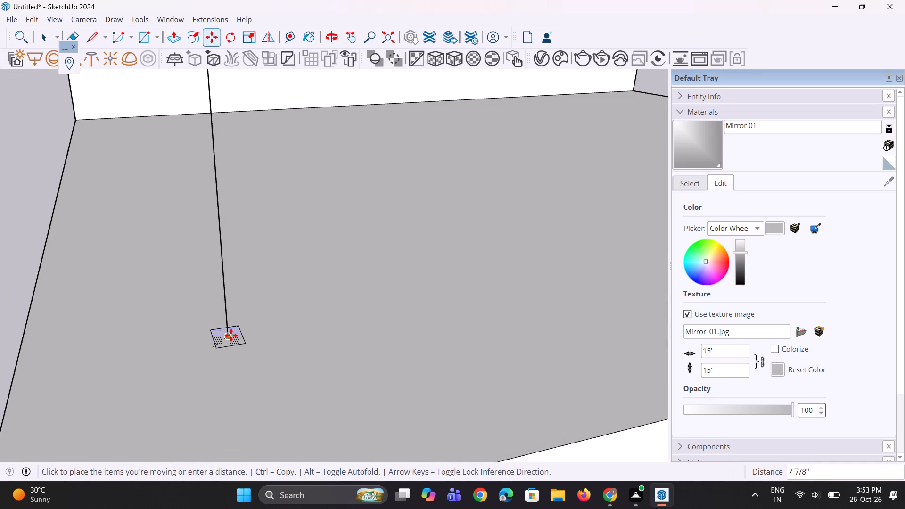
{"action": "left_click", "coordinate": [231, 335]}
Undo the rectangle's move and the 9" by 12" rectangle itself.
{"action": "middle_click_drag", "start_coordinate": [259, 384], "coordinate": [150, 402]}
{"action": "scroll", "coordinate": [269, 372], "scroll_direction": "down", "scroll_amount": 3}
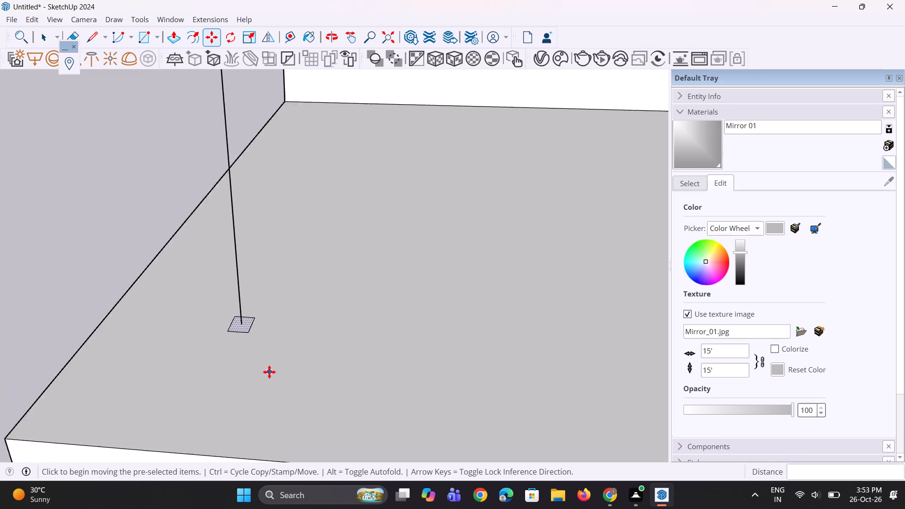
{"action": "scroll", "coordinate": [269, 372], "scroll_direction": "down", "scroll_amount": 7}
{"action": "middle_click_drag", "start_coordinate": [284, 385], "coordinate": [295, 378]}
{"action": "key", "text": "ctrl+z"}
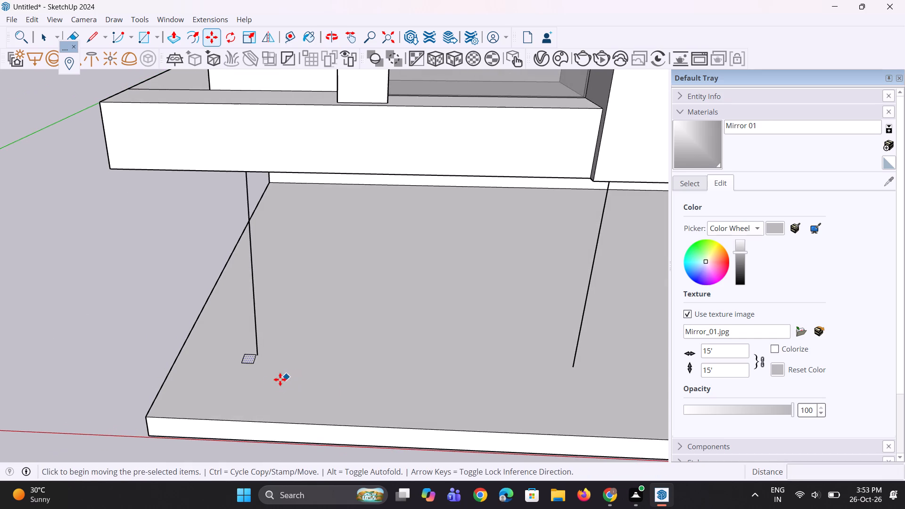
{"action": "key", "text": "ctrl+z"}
Draw a rectangle of about 2' 5 1/2" by 1' 9 3/8" on the base slab around the first vertical line's foot.
{"action": "scroll", "coordinate": [265, 384], "scroll_direction": "up", "scroll_amount": 3}
{"action": "key", "text": "space"}
{"action": "scroll", "coordinate": [265, 384], "scroll_direction": "up", "scroll_amount": 3}
{"action": "key", "text": "r"}
{"action": "scroll", "coordinate": [261, 372], "scroll_direction": "up", "scroll_amount": 3}
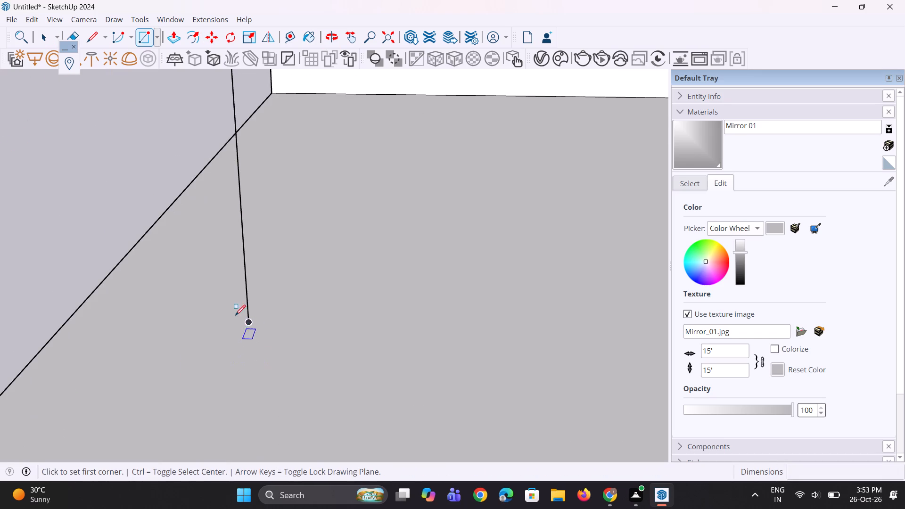
{"action": "left_click", "coordinate": [227, 300]}
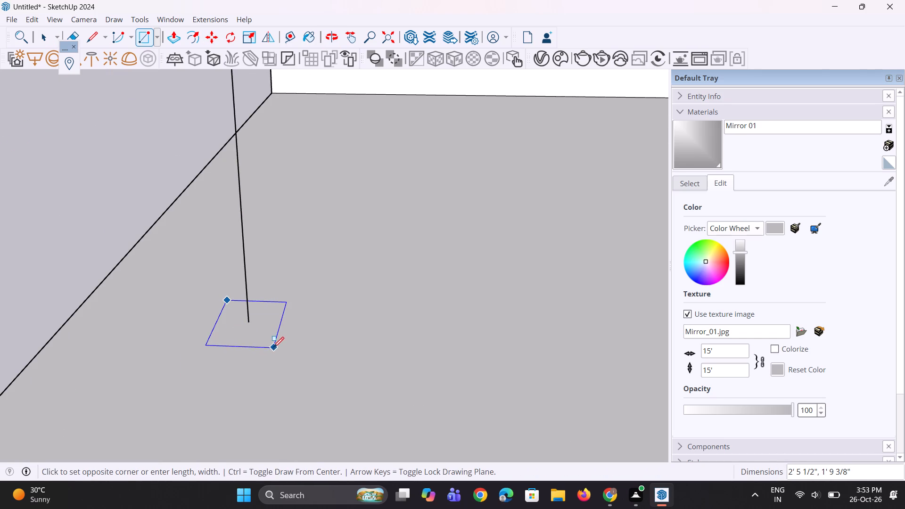
{"action": "left_click", "coordinate": [273, 347]}
{"action": "middle_click_drag", "start_coordinate": [282, 350], "coordinate": [353, 333]}
{"action": "key", "text": "space"}
{"action": "key", "text": "space"}
Move the rectangle's outer side edge slightly inward toward the vertical line's foot.
{"action": "scroll", "coordinate": [310, 342], "scroll_direction": "up", "scroll_amount": 2}
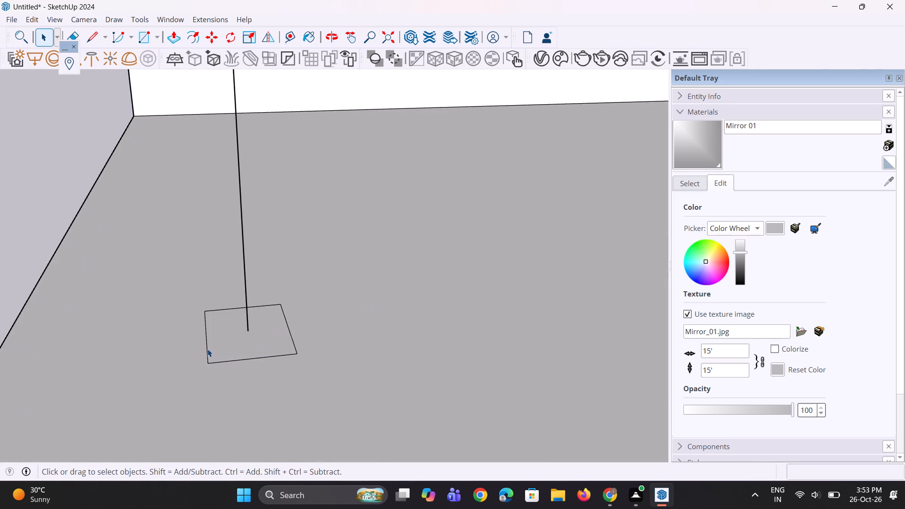
{"action": "left_click", "coordinate": [207, 349]}
{"action": "scroll", "coordinate": [214, 372], "scroll_direction": "up", "scroll_amount": 4}
{"action": "key", "text": "m"}
{"action": "left_click", "coordinate": [204, 356]}
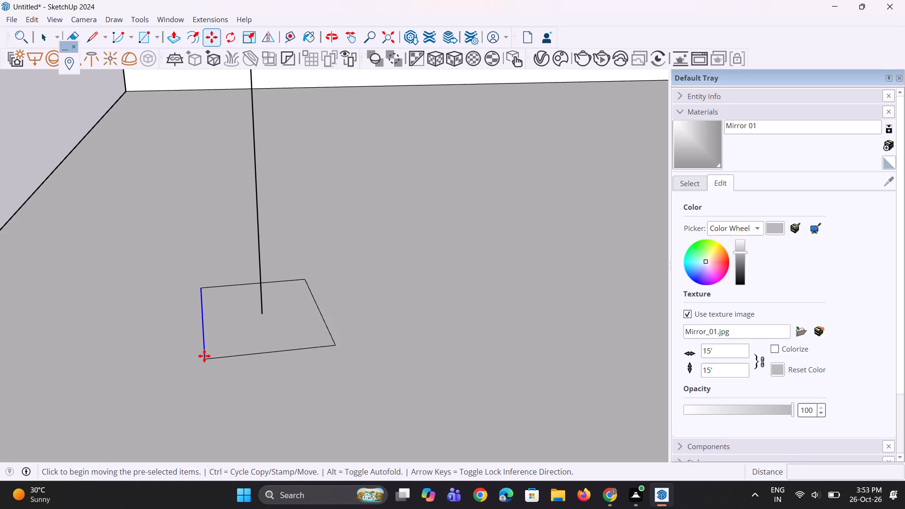
{"action": "left_click", "coordinate": [217, 352]}
Move the rectangle's front edge about 4" inward toward the vertical line's foot.
{"action": "key", "text": "space"}
{"action": "left_click", "coordinate": [226, 358]}
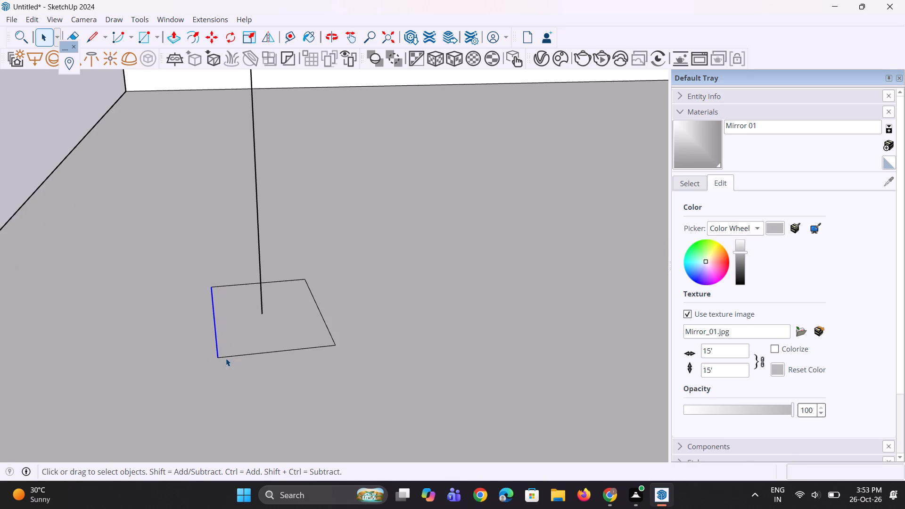
{"action": "scroll", "coordinate": [216, 358], "scroll_direction": "up", "scroll_amount": 2}
{"action": "key", "text": "m"}
{"action": "scroll", "coordinate": [215, 358], "scroll_direction": "up", "scroll_amount": 2}
{"action": "left_click", "coordinate": [215, 358]}
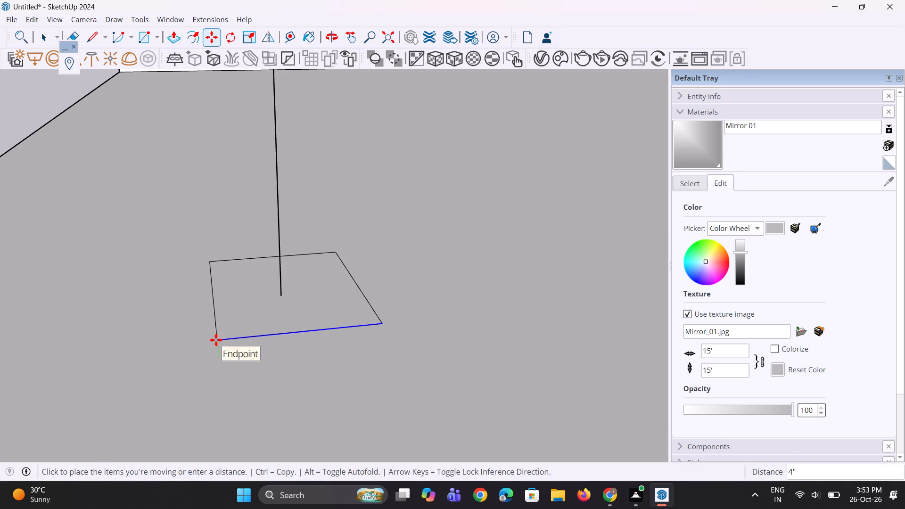
{"action": "left_click", "coordinate": [216, 340]}
Move the rectangle's rear edge slightly inward so the rectangle sits more evenly around the vertical line's foot.
{"action": "scroll", "coordinate": [263, 388], "scroll_direction": "up", "scroll_amount": 1}
{"action": "middle_click_drag", "start_coordinate": [284, 403], "coordinate": [455, 426]}
{"action": "scroll", "coordinate": [392, 400], "scroll_direction": "down", "scroll_amount": 12}
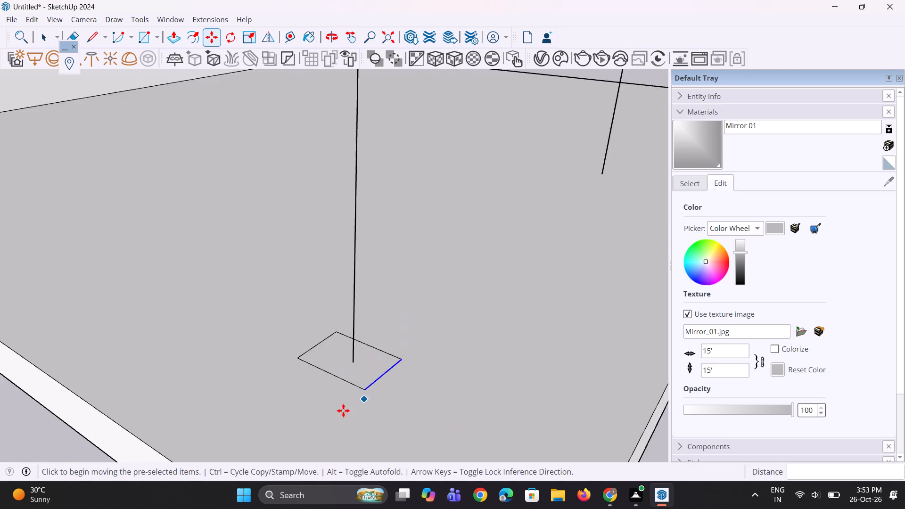
{"action": "middle_click_drag", "start_coordinate": [333, 418], "coordinate": [365, 452]}
{"action": "key", "text": "space"}
{"action": "key", "text": "space"}
{"action": "scroll", "coordinate": [354, 394], "scroll_direction": "up", "scroll_amount": 2}
{"action": "left_click", "coordinate": [307, 338]}
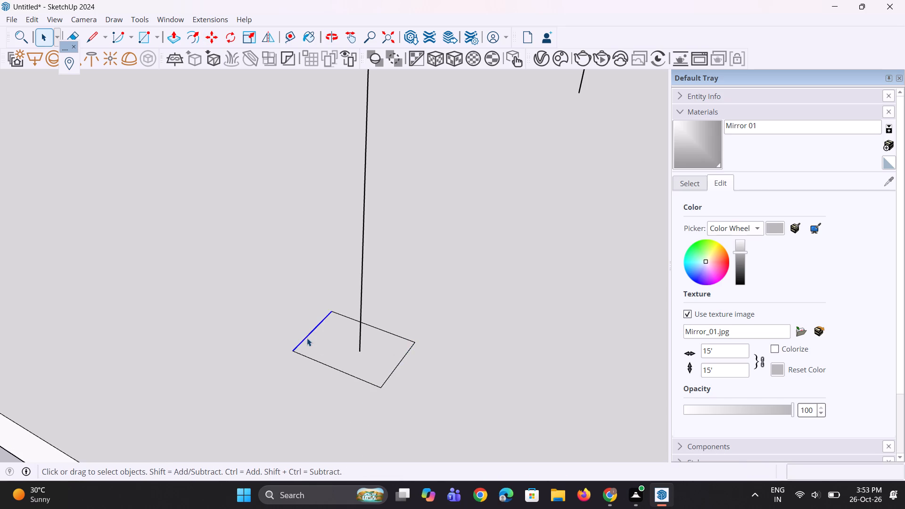
{"action": "scroll", "coordinate": [300, 348], "scroll_direction": "up", "scroll_amount": 3}
{"action": "key", "text": "m"}
{"action": "scroll", "coordinate": [297, 353], "scroll_direction": "up", "scroll_amount": 3}
{"action": "left_click", "coordinate": [288, 351]}
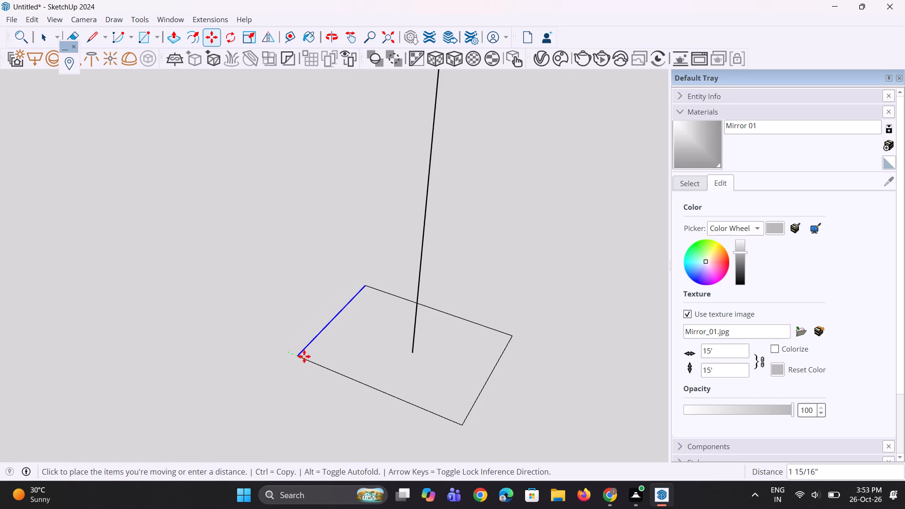
{"action": "left_click", "coordinate": [312, 361]}
{"action": "middle_click_drag", "start_coordinate": [406, 388], "coordinate": [362, 388]}
{"action": "scroll", "coordinate": [362, 419], "scroll_direction": "down", "scroll_amount": 4}
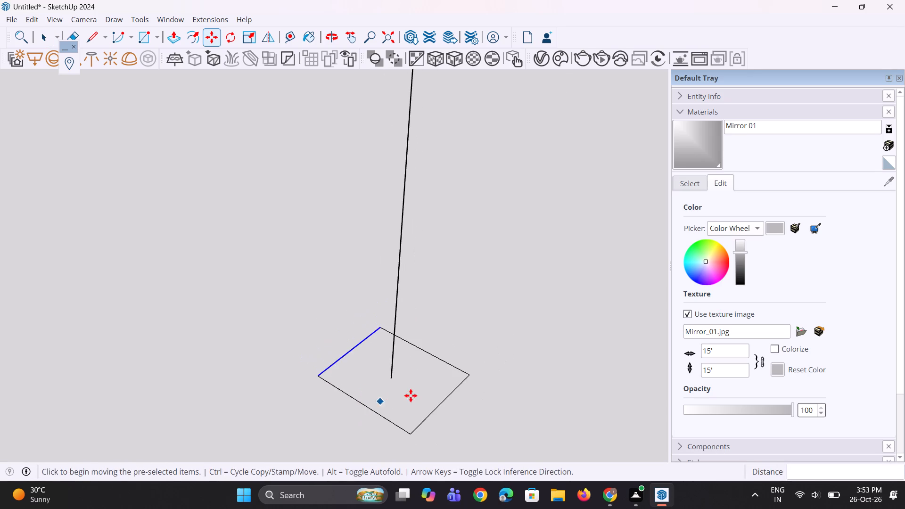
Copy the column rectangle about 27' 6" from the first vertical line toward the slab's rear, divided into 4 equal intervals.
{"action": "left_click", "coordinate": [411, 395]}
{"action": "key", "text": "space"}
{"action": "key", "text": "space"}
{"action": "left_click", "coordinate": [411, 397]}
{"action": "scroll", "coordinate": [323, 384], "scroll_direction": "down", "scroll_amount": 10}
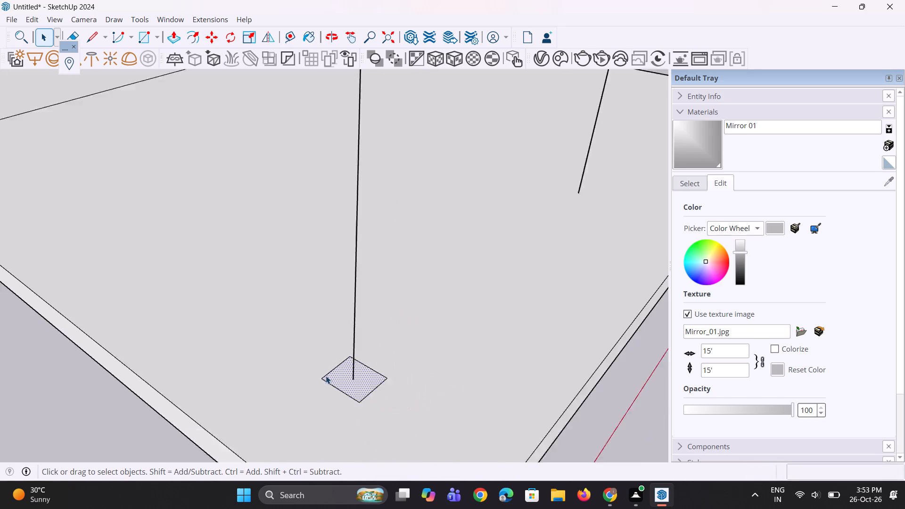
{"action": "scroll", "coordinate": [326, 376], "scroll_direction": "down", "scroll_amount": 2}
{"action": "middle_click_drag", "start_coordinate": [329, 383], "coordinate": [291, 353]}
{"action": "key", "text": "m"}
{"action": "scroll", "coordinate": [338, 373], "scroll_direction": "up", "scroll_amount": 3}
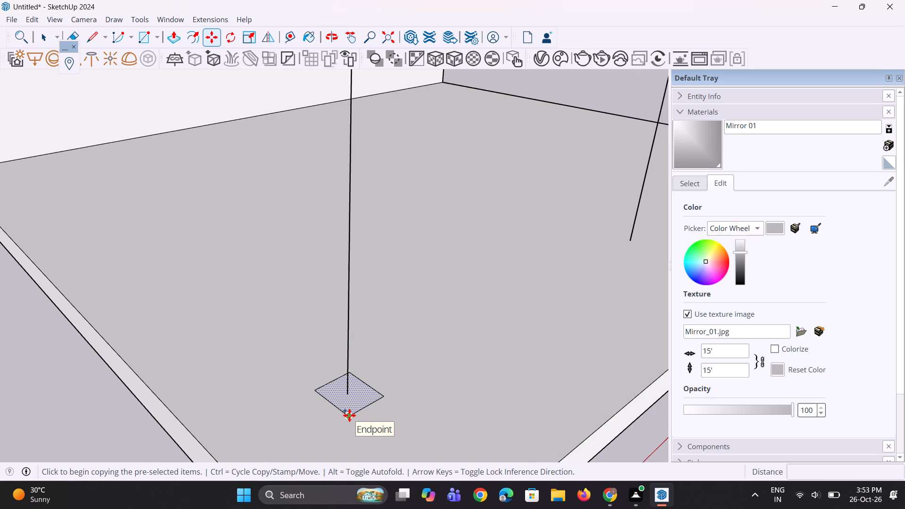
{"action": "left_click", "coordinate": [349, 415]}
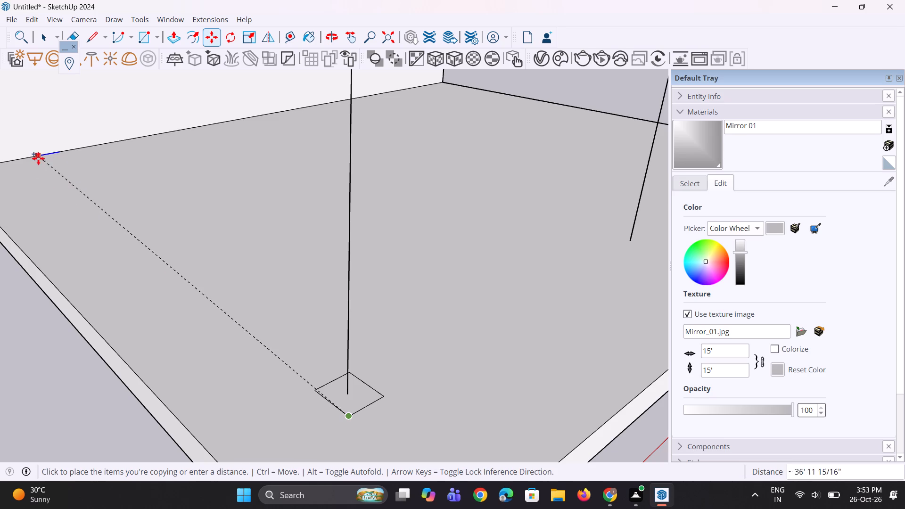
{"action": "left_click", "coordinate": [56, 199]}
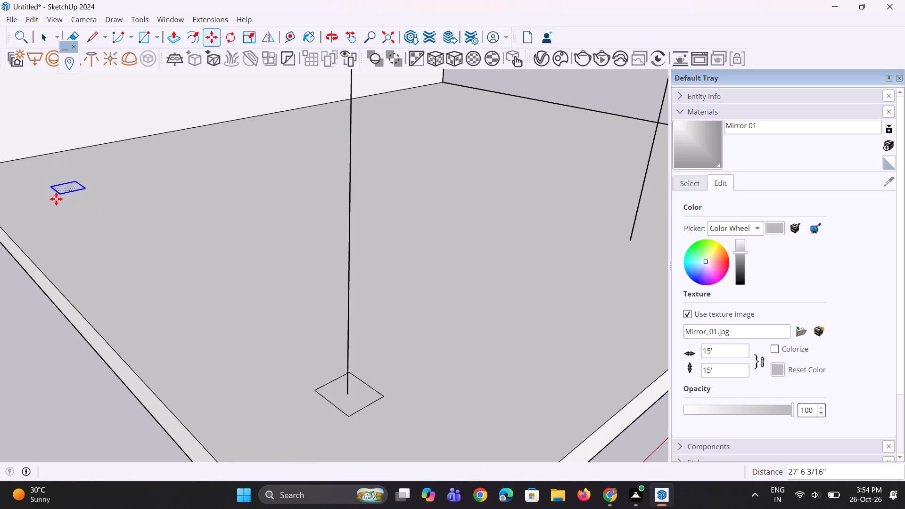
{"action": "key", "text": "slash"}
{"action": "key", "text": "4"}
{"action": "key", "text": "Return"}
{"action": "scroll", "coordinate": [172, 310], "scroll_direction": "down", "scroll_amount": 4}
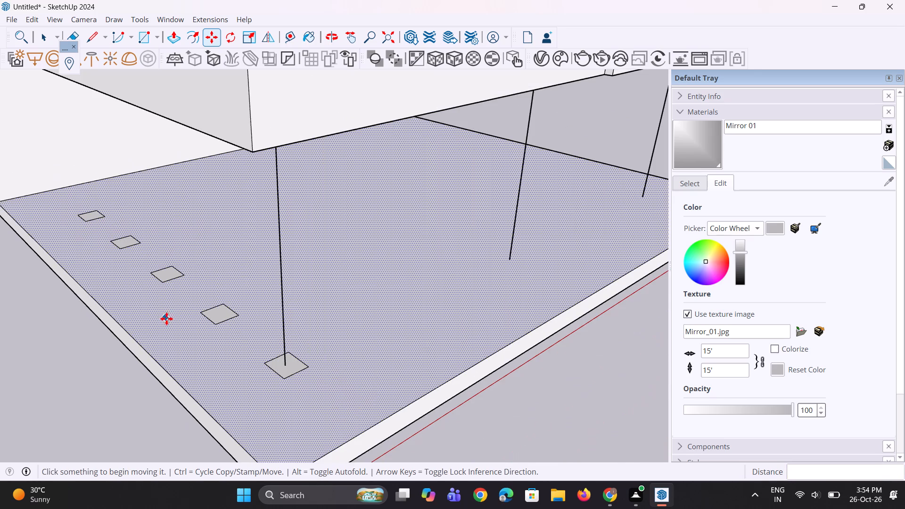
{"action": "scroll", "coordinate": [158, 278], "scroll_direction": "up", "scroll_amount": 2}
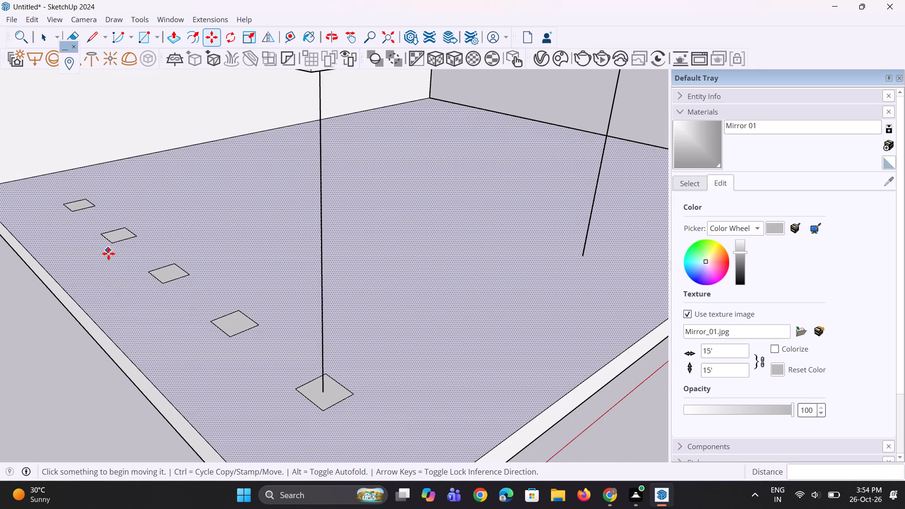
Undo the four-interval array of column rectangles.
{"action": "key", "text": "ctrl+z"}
Copy the column rectangle about 27' 4" from the first vertical line toward the slab's rear, divided into 3 equal intervals.
{"action": "key", "text": "space"}
{"action": "key", "text": "space"}
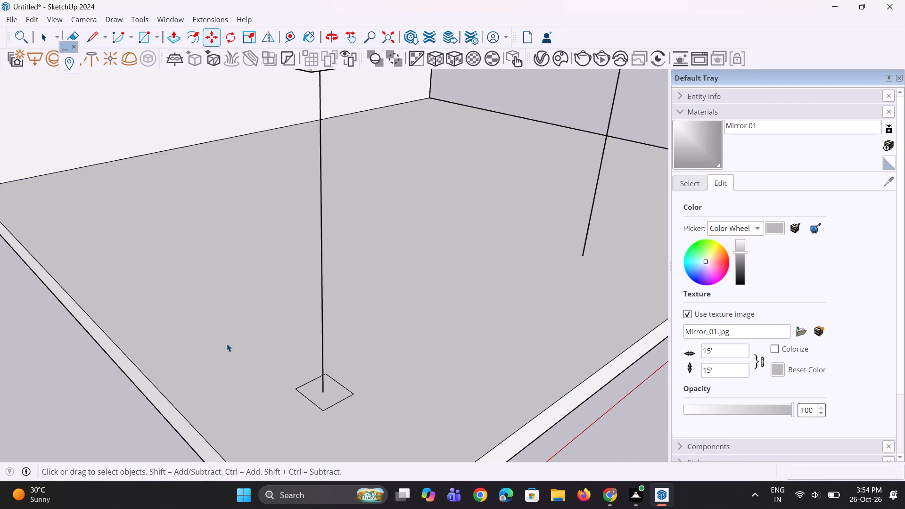
{"action": "left_click", "coordinate": [321, 399]}
{"action": "scroll", "coordinate": [322, 402], "scroll_direction": "up", "scroll_amount": 2}
{"action": "key", "text": "m"}
{"action": "scroll", "coordinate": [320, 403], "scroll_direction": "up", "scroll_amount": 2}
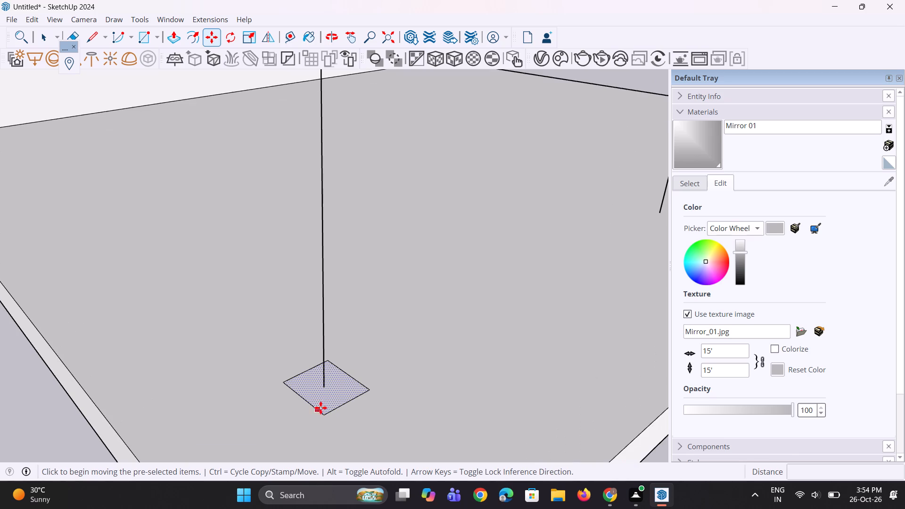
{"action": "left_click", "coordinate": [324, 419]}
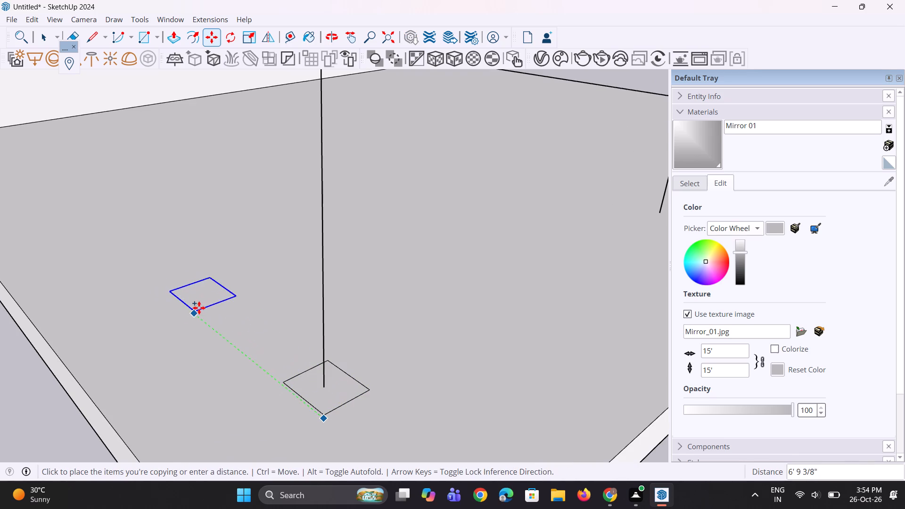
{"action": "scroll", "coordinate": [199, 308], "scroll_direction": "down", "scroll_amount": 4}
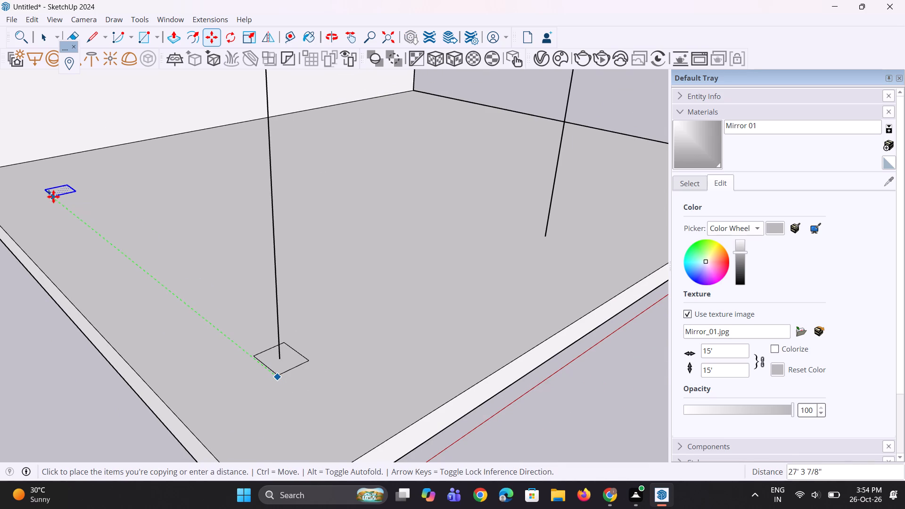
{"action": "left_click", "coordinate": [53, 197]}
{"action": "type", "text": "/3"}
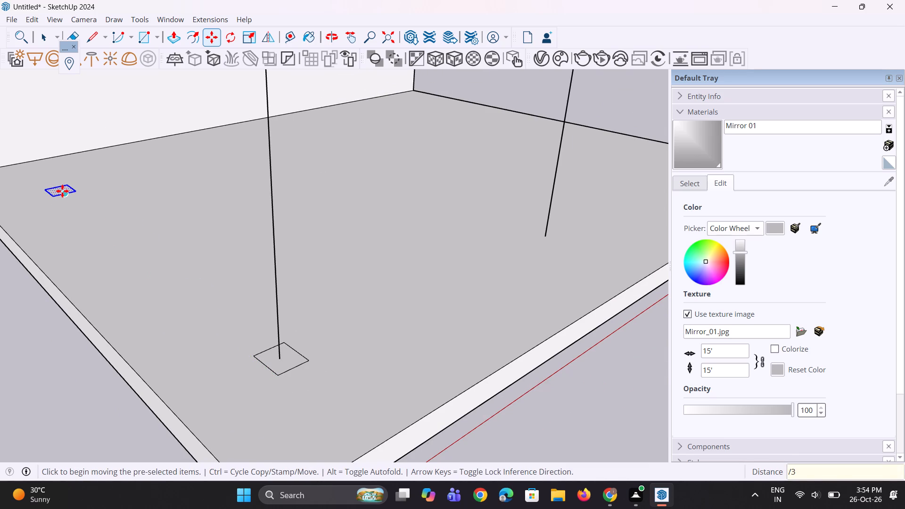
{"action": "key", "text": "Return"}
{"action": "scroll", "coordinate": [155, 453], "scroll_direction": "down", "scroll_amount": 6}
{"action": "middle_click_drag", "start_coordinate": [290, 377], "coordinate": [144, 358]}
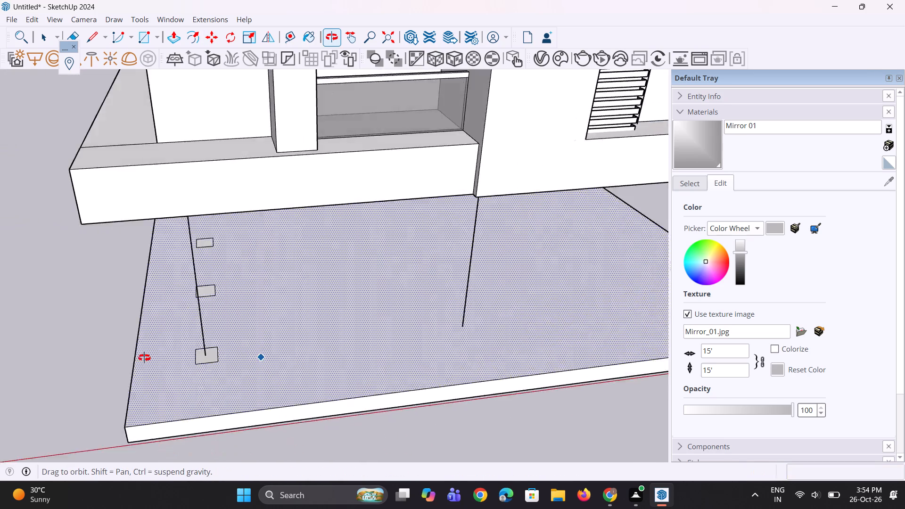
{"action": "middle_click_drag", "start_coordinate": [144, 358], "coordinate": [144, 320]}
Copy the row of four column rectangles about 19' 6" across the slab, setting its front rectangle around the second vertical line's foot.
{"action": "key", "text": "space"}
{"action": "scroll", "coordinate": [196, 330], "scroll_direction": "up", "scroll_amount": 5}
{"action": "key", "text": "space"}
{"action": "middle_click_drag", "start_coordinate": [216, 342], "coordinate": [366, 358]}
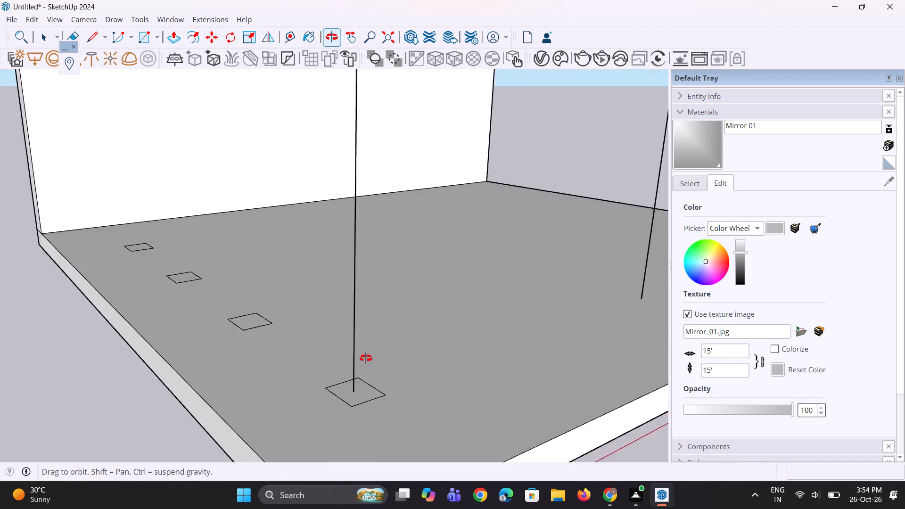
{"action": "middle_click_drag", "start_coordinate": [366, 358], "coordinate": [357, 386]}
{"action": "scroll", "coordinate": [364, 443], "scroll_direction": "up", "scroll_amount": 2}
{"action": "left_click", "coordinate": [374, 424]}
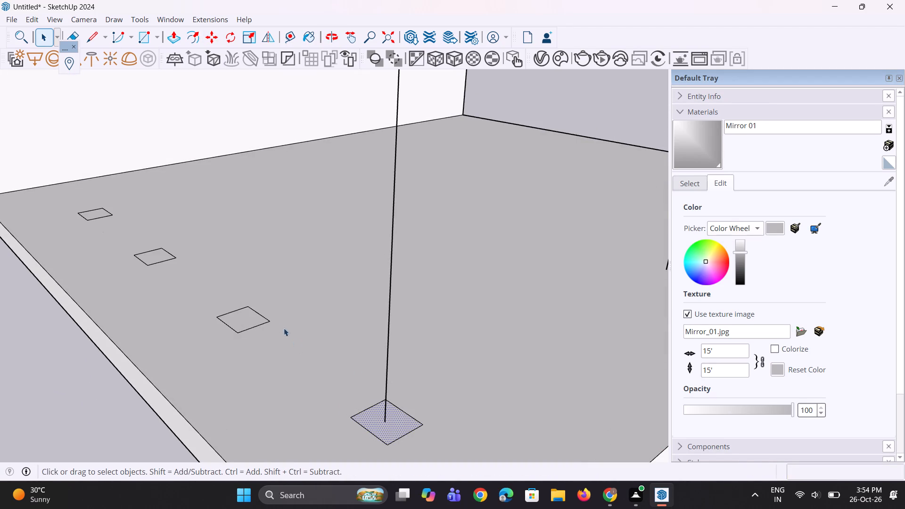
{"action": "left_click", "coordinate": [239, 320], "text": "ctrl"}
{"action": "left_click", "coordinate": [153, 258], "text": "ctrl"}
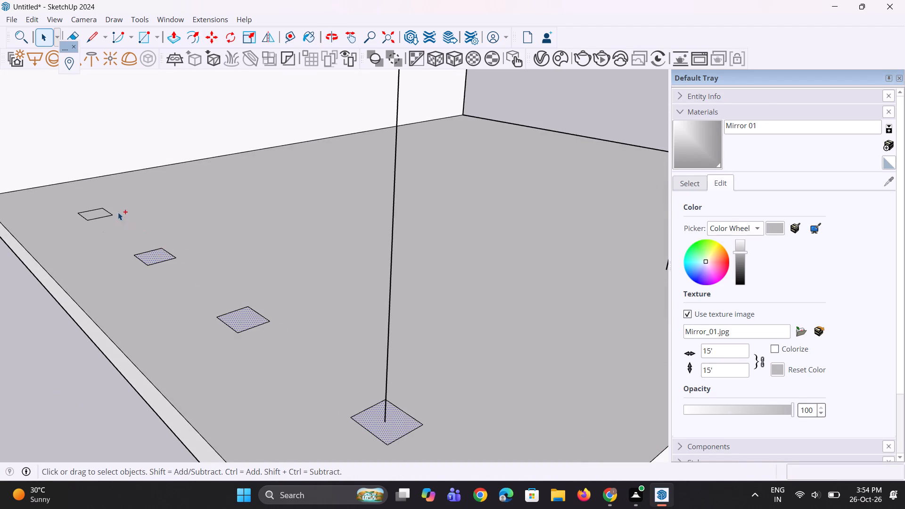
{"action": "left_click", "coordinate": [99, 212], "text": "ctrl"}
{"action": "middle_click_drag", "start_coordinate": [261, 312], "coordinate": [187, 283]}
{"action": "scroll", "coordinate": [111, 298], "scroll_direction": "down", "scroll_amount": 8}
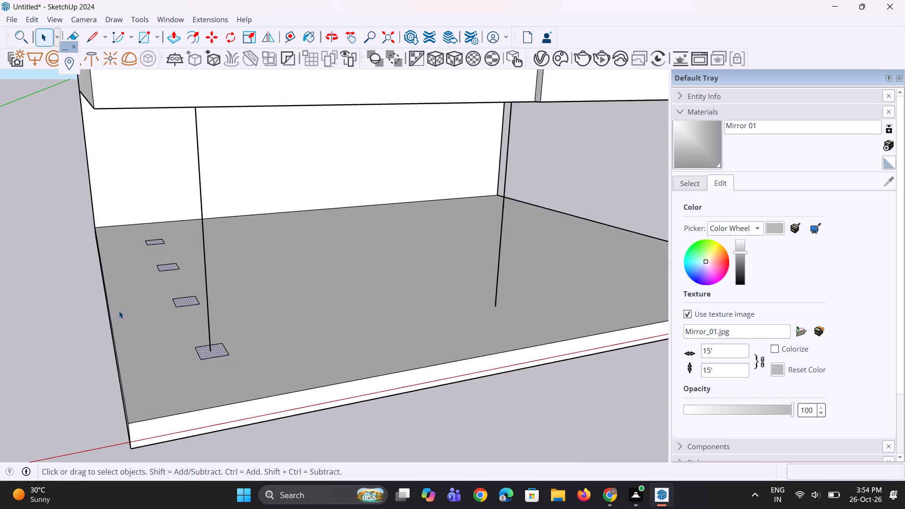
{"action": "scroll", "coordinate": [119, 311], "scroll_direction": "down", "scroll_amount": 2}
{"action": "middle_click_drag", "start_coordinate": [193, 338], "coordinate": [140, 344]}
{"action": "scroll", "coordinate": [148, 344], "scroll_direction": "up", "scroll_amount": 7}
{"action": "key", "text": "m"}
{"action": "scroll", "coordinate": [189, 325], "scroll_direction": "up", "scroll_amount": 3}
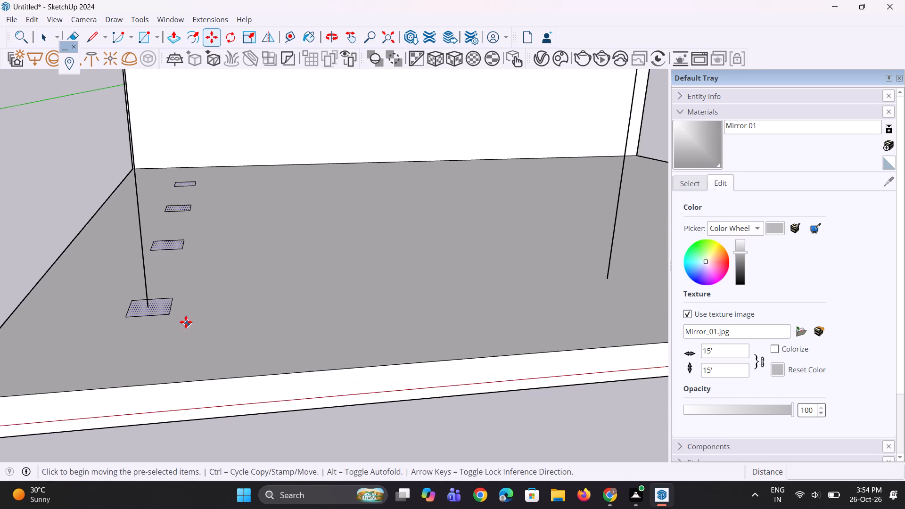
{"action": "scroll", "coordinate": [186, 322], "scroll_direction": "up", "scroll_amount": 2}
{"action": "left_click", "coordinate": [167, 315]}
{"action": "scroll", "coordinate": [275, 323], "scroll_direction": "down", "scroll_amount": 5}
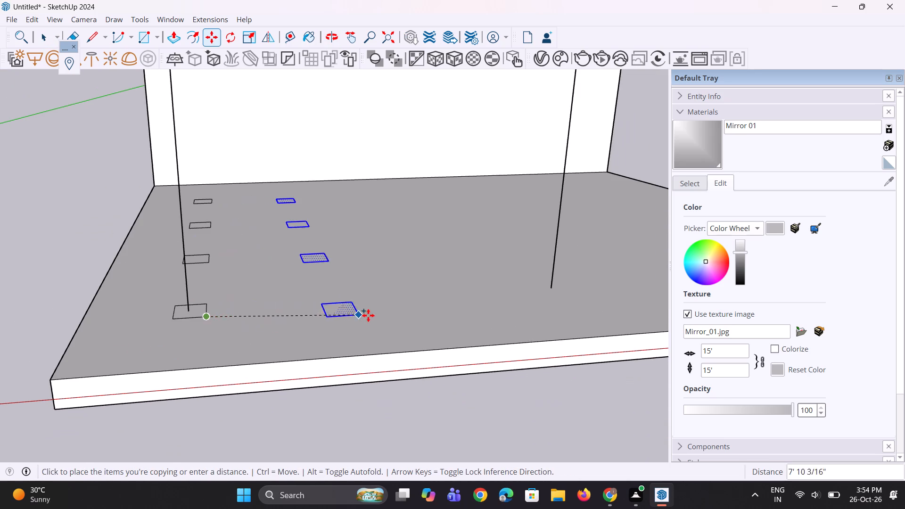
{"action": "scroll", "coordinate": [532, 296], "scroll_direction": "up", "scroll_amount": 2}
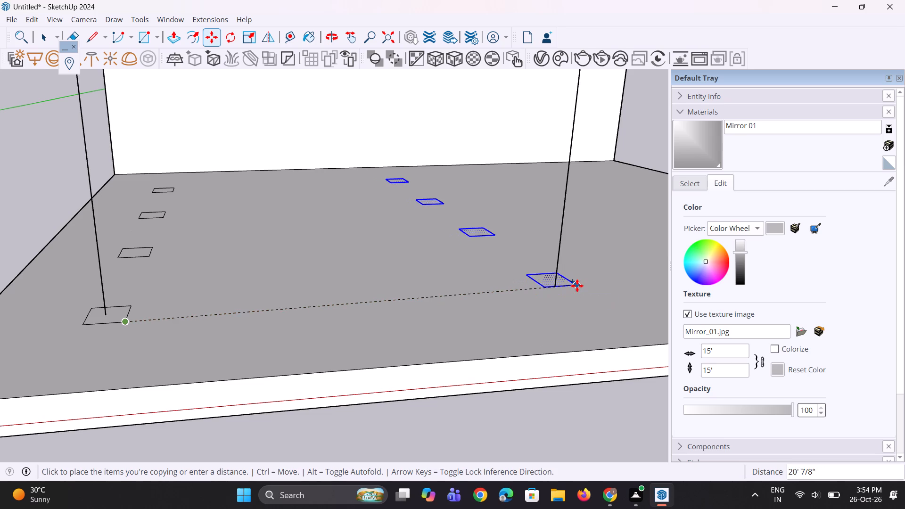
{"action": "left_click", "coordinate": [577, 293]}
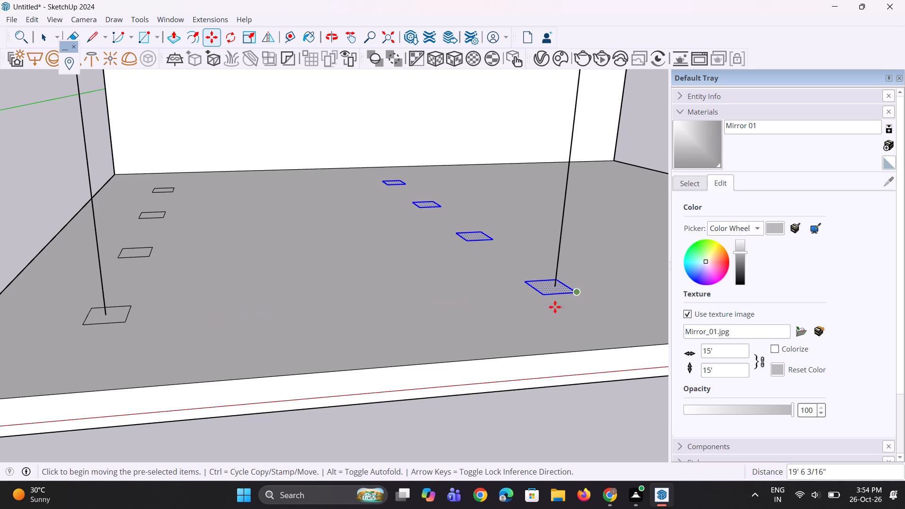
Copy the second row of rectangles about 19' 11 5/8" across the slab, setting its front rectangle around the third vertical line's foot.
{"action": "scroll", "coordinate": [551, 310], "scroll_direction": "down", "scroll_amount": 6}
{"action": "middle_click_drag", "start_coordinate": [531, 324], "coordinate": [362, 372]}
{"action": "scroll", "coordinate": [383, 361], "scroll_direction": "down", "scroll_amount": 6}
{"action": "scroll", "coordinate": [396, 394], "scroll_direction": "up", "scroll_amount": 1}
{"action": "middle_click_drag", "start_coordinate": [411, 397], "coordinate": [506, 339]}
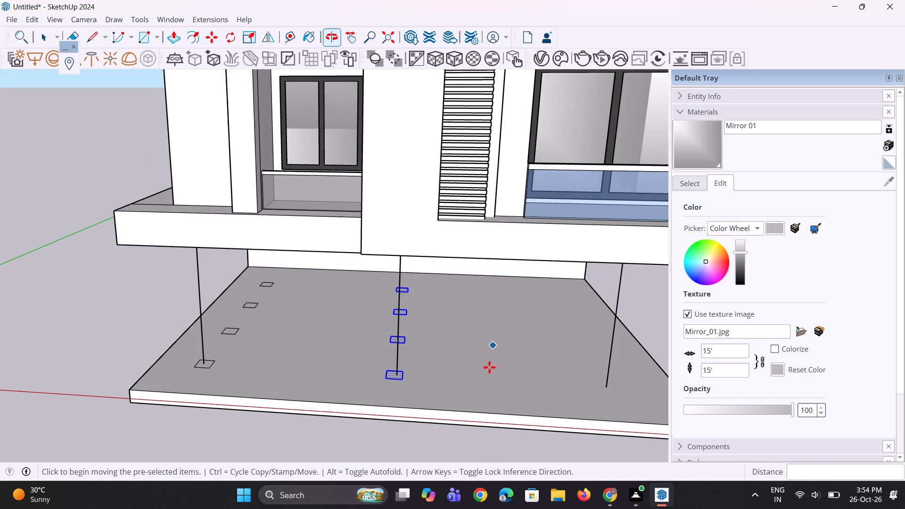
{"action": "key", "text": "m"}
{"action": "scroll", "coordinate": [472, 404], "scroll_direction": "up", "scroll_amount": 4}
{"action": "left_click", "coordinate": [370, 367]}
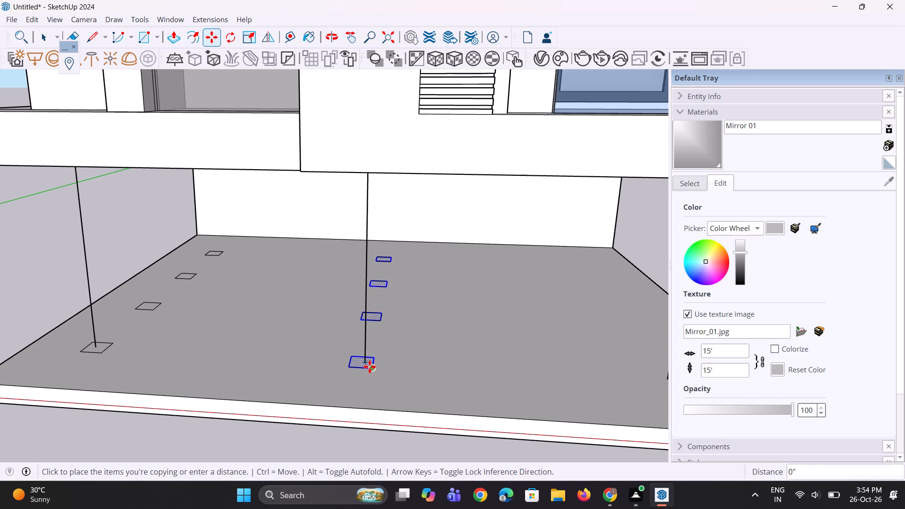
{"action": "scroll", "coordinate": [467, 369], "scroll_direction": "down", "scroll_amount": 4}
{"action": "scroll", "coordinate": [621, 374], "scroll_direction": "up", "scroll_amount": 2}
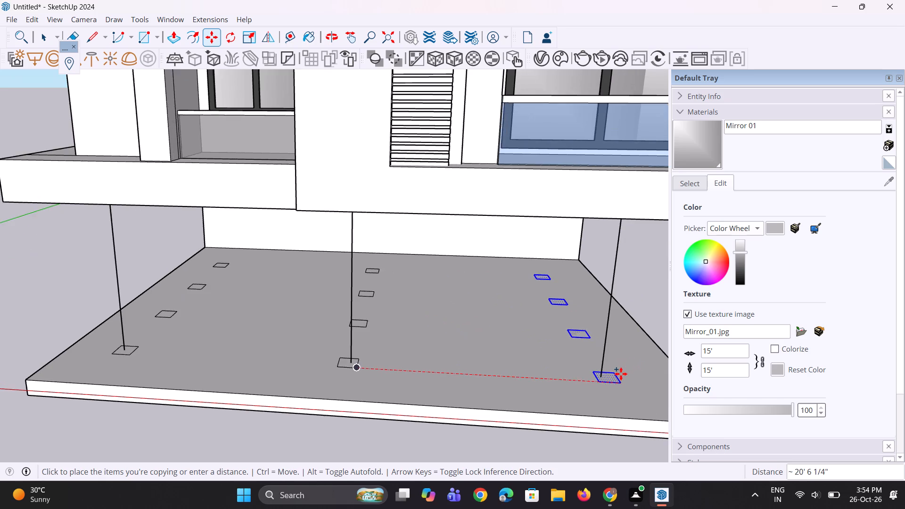
{"action": "scroll", "coordinate": [621, 374], "scroll_direction": "up", "scroll_amount": 3}
{"action": "left_click", "coordinate": [611, 379]}
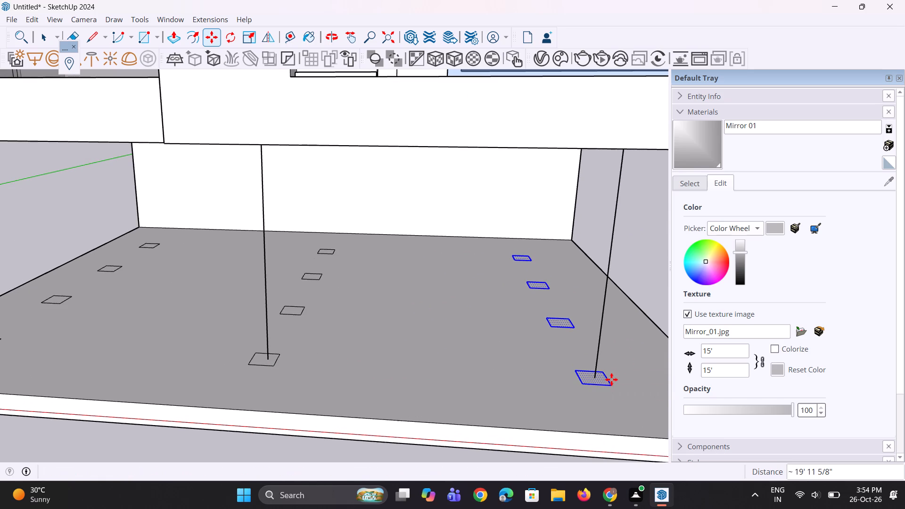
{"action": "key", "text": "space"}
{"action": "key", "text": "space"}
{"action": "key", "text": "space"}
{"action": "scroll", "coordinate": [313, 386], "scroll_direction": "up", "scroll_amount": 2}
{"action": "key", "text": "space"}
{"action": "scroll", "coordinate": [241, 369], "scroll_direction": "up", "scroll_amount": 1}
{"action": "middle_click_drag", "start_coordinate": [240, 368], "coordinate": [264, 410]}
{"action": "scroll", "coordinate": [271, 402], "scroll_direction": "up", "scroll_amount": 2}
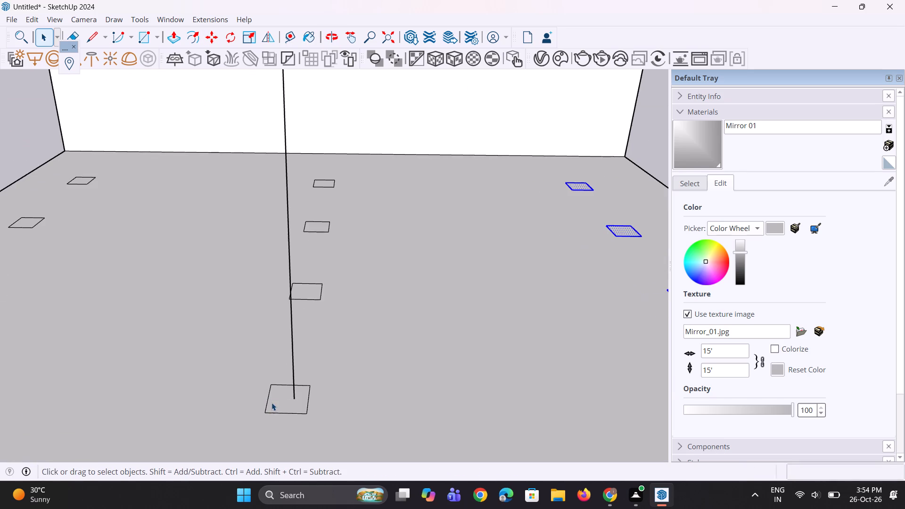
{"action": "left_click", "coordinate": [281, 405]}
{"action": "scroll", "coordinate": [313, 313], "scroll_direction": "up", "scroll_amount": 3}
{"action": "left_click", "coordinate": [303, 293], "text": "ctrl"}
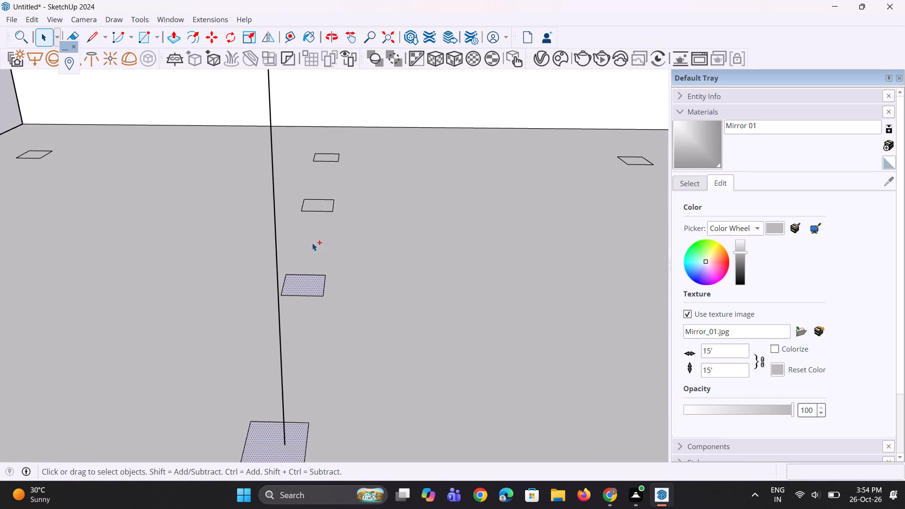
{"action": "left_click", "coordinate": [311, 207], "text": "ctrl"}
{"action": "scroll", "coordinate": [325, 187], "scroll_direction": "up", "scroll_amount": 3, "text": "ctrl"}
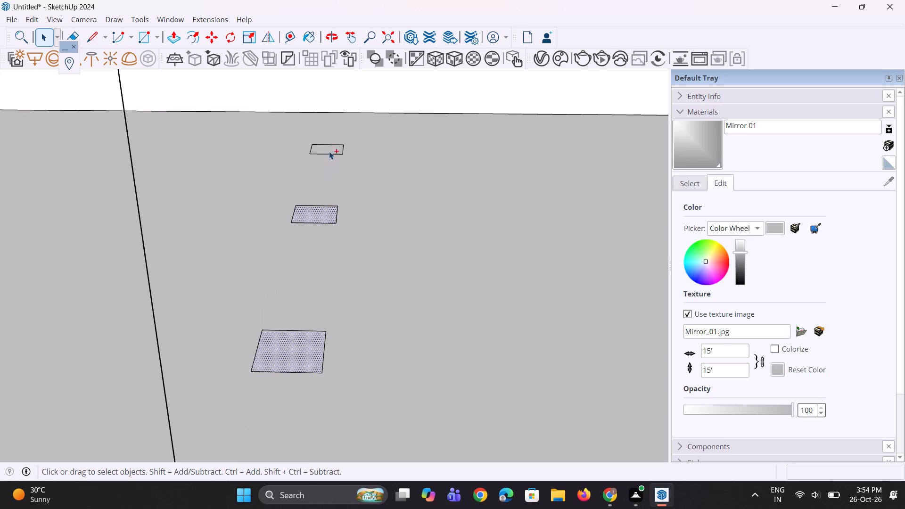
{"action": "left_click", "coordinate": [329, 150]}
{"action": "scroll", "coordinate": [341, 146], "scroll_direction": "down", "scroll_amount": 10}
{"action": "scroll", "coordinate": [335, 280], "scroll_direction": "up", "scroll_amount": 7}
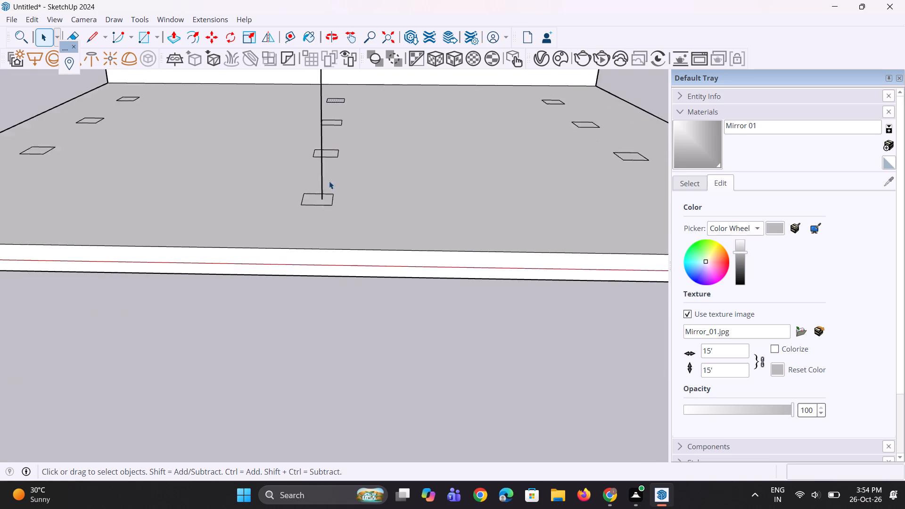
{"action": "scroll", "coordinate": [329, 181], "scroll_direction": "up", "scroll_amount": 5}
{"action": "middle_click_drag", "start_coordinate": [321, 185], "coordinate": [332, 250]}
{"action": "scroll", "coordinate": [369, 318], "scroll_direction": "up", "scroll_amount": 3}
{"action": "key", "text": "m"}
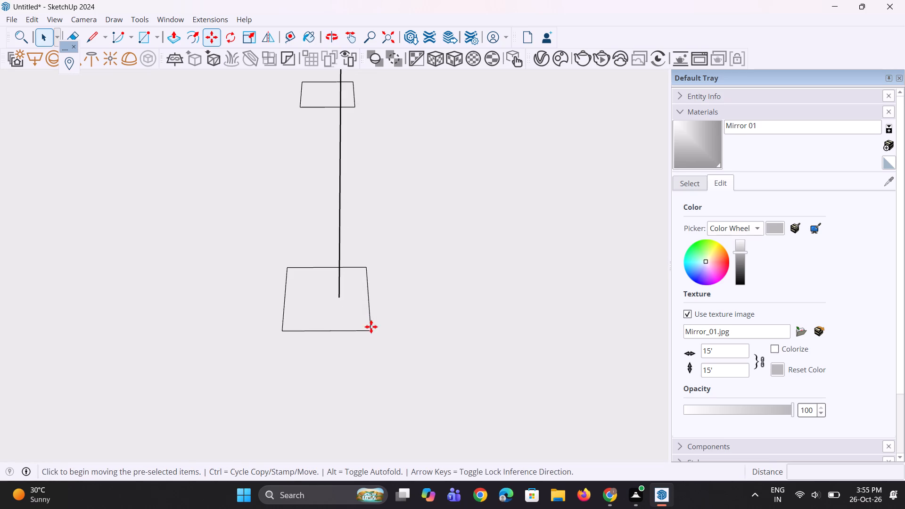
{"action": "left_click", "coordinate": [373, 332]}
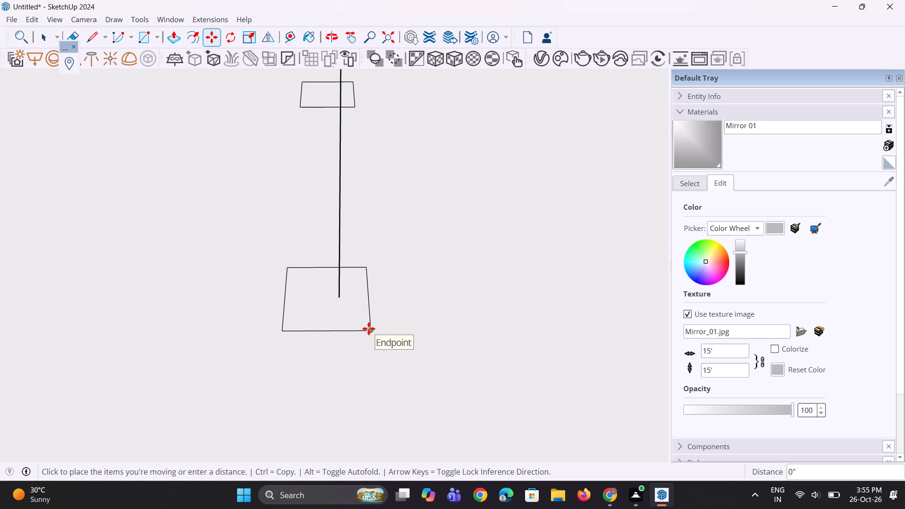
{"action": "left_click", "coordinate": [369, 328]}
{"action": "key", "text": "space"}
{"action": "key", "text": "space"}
Move the middle row of four column rectangles a few inches sideways so its front rectangle sits around the middle vertical line's foot.
{"action": "scroll", "coordinate": [306, 352], "scroll_direction": "down", "scroll_amount": 11}
{"action": "scroll", "coordinate": [338, 342], "scroll_direction": "up", "scroll_amount": 1}
{"action": "middle_click_drag", "start_coordinate": [338, 341], "coordinate": [337, 337]}
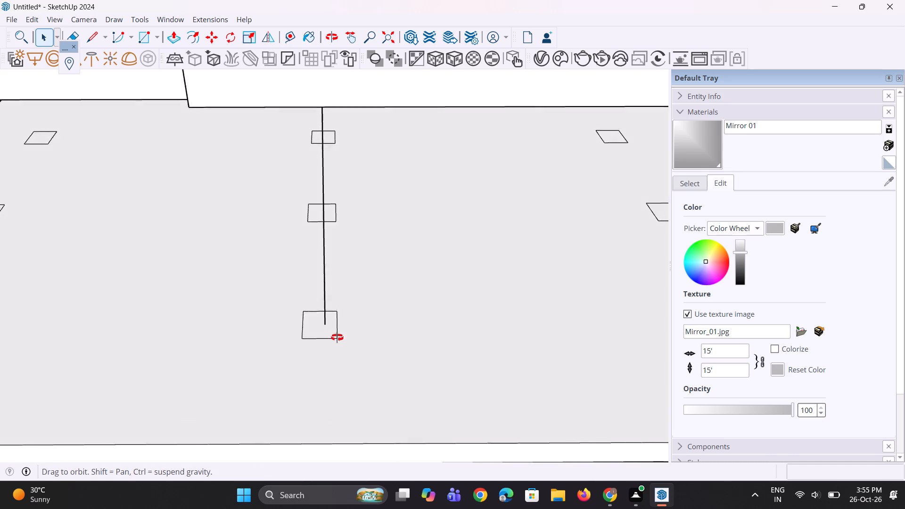
{"action": "middle_click_drag", "start_coordinate": [337, 337], "coordinate": [335, 284]}
{"action": "scroll", "coordinate": [299, 348], "scroll_direction": "down", "scroll_amount": 6}
{"action": "scroll", "coordinate": [332, 328], "scroll_direction": "down", "scroll_amount": 6}
{"action": "scroll", "coordinate": [324, 321], "scroll_direction": "up", "scroll_amount": 1}
{"action": "middle_click_drag", "start_coordinate": [319, 320], "coordinate": [309, 320]}
{"action": "key", "text": "space"}
{"action": "scroll", "coordinate": [320, 314], "scroll_direction": "up", "scroll_amount": 4}
{"action": "key", "text": "space"}
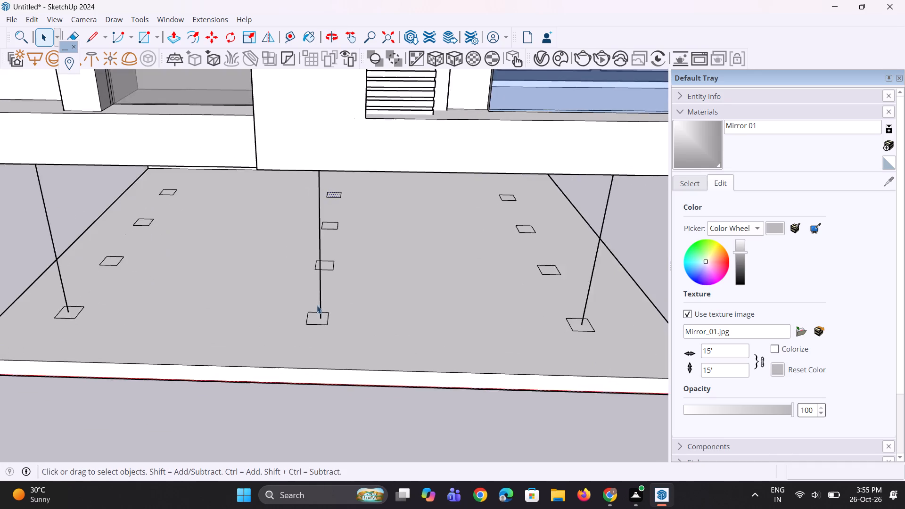
{"action": "scroll", "coordinate": [317, 305], "scroll_direction": "up", "scroll_amount": 4}
{"action": "key", "text": "space"}
{"action": "left_click", "coordinate": [315, 319]}
{"action": "scroll", "coordinate": [346, 223], "scroll_direction": "up", "scroll_amount": 7}
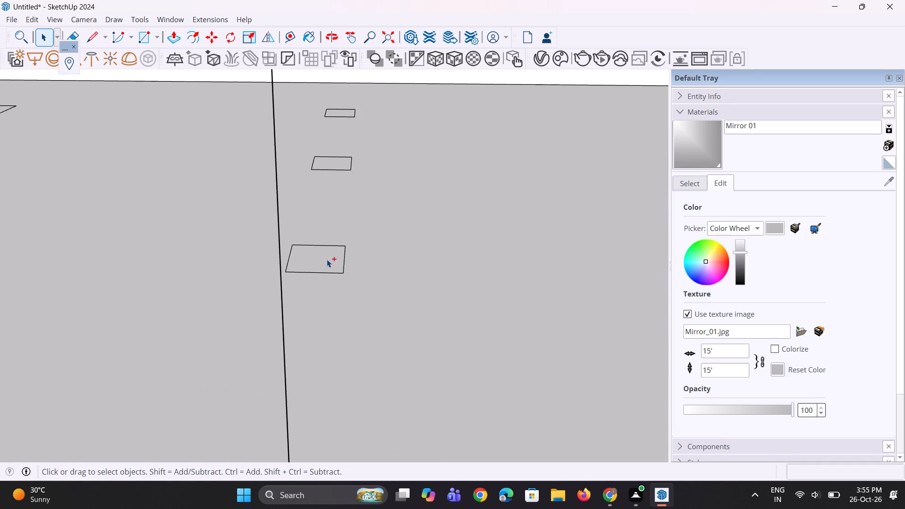
{"action": "left_click", "coordinate": [327, 259], "text": "ctrl"}
{"action": "left_click", "coordinate": [333, 164], "text": "ctrl"}
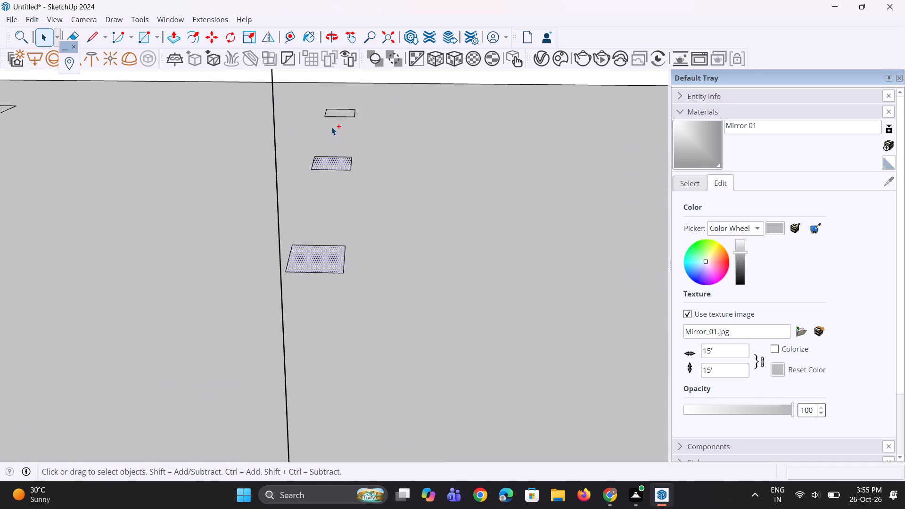
{"action": "scroll", "coordinate": [331, 126], "scroll_direction": "up", "scroll_amount": 4, "text": "ctrl"}
{"action": "left_click", "coordinate": [335, 112], "text": "ctrl"}
{"action": "scroll", "coordinate": [334, 145], "scroll_direction": "down", "scroll_amount": 3}
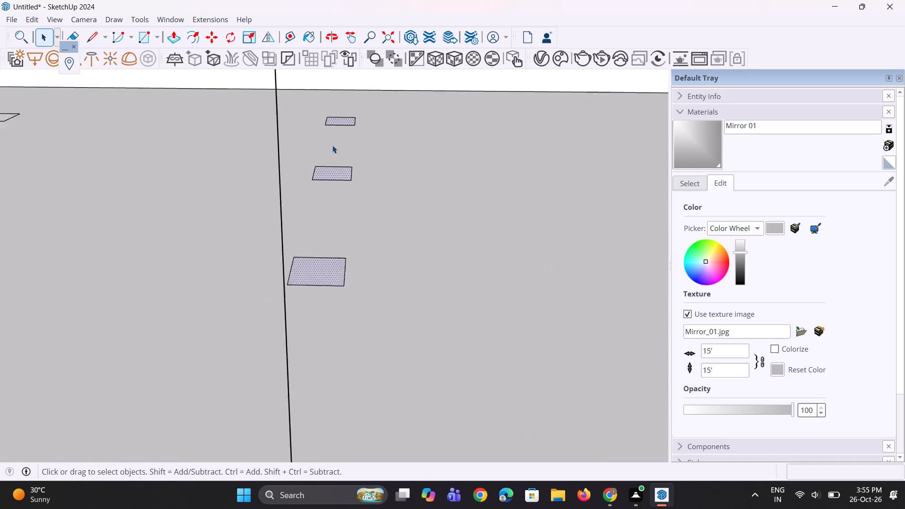
{"action": "scroll", "coordinate": [332, 145], "scroll_direction": "down", "scroll_amount": 13}
{"action": "middle_click_drag", "start_coordinate": [337, 229], "coordinate": [348, 262]}
{"action": "scroll", "coordinate": [353, 217], "scroll_direction": "up", "scroll_amount": 5}
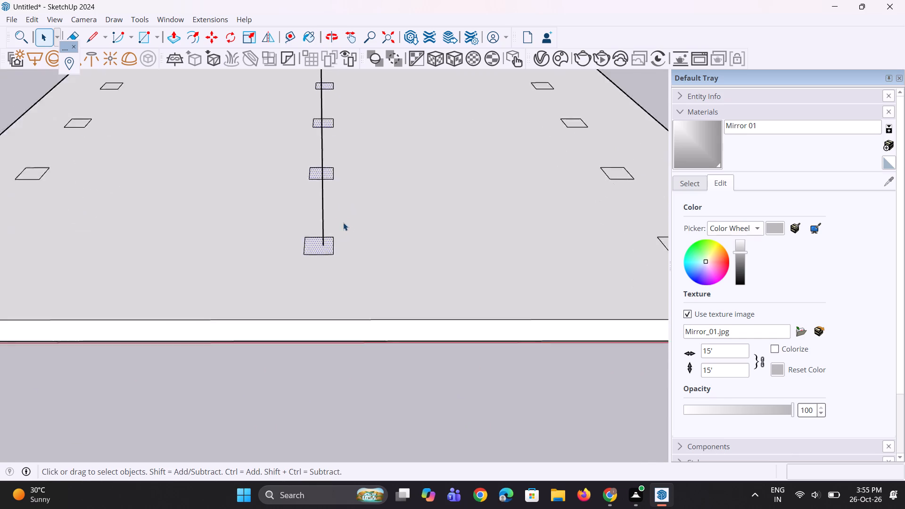
{"action": "scroll", "coordinate": [343, 222], "scroll_direction": "up", "scroll_amount": 2}
{"action": "key", "text": "m"}
{"action": "scroll", "coordinate": [340, 257], "scroll_direction": "up", "scroll_amount": 5}
{"action": "left_click", "coordinate": [330, 266]}
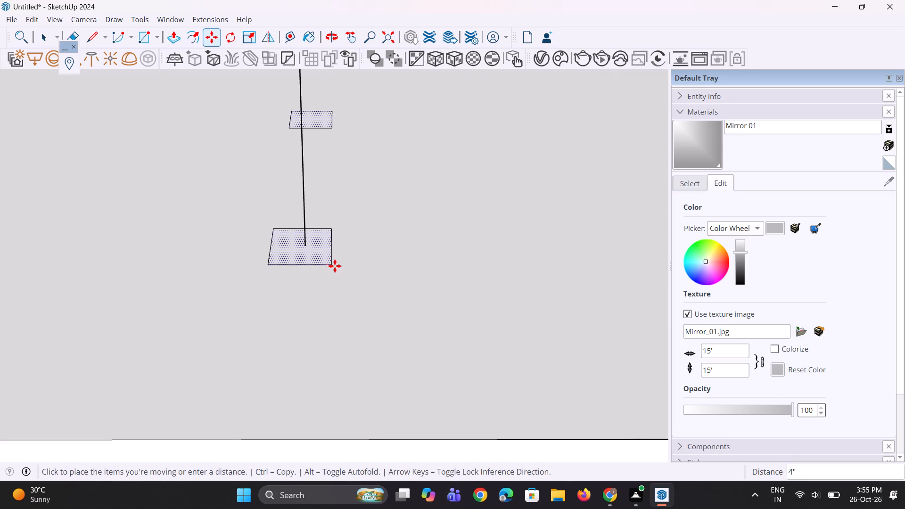
{"action": "left_click", "coordinate": [337, 267]}
Delete the three vertical reference lines standing between the base slab and the overhanging floor slab.
{"action": "scroll", "coordinate": [295, 287], "scroll_direction": "down", "scroll_amount": 6}
{"action": "scroll", "coordinate": [307, 289], "scroll_direction": "up", "scroll_amount": 1}
{"action": "middle_click_drag", "start_coordinate": [307, 286], "coordinate": [285, 226]}
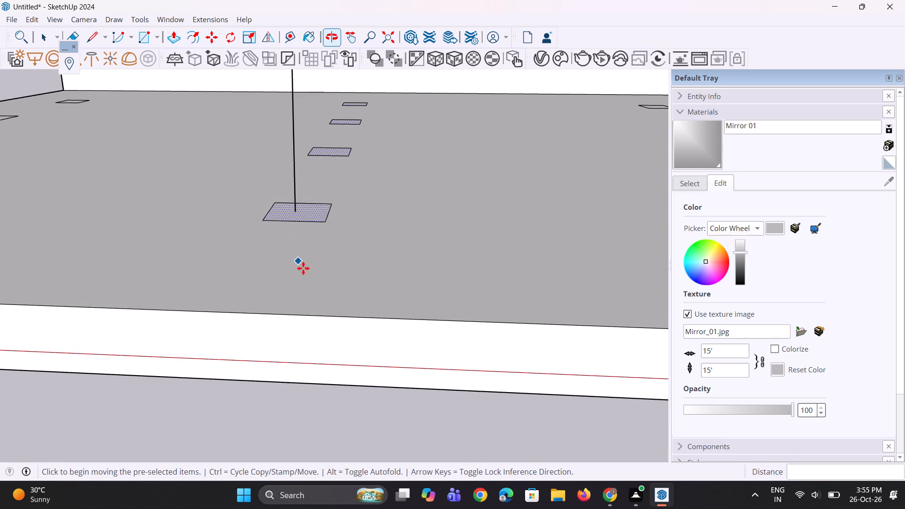
{"action": "scroll", "coordinate": [303, 274], "scroll_direction": "down", "scroll_amount": 11}
{"action": "middle_click_drag", "start_coordinate": [312, 287], "coordinate": [305, 309]}
{"action": "scroll", "coordinate": [299, 316], "scroll_direction": "down", "scroll_amount": 11}
{"action": "key", "text": "space"}
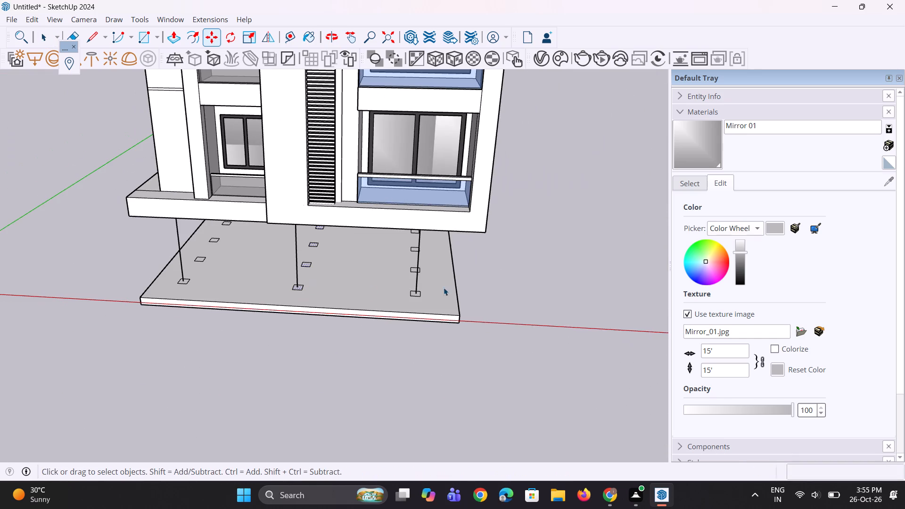
{"action": "key", "text": "space"}
{"action": "left_click", "coordinate": [552, 286]}
{"action": "middle_click_drag", "start_coordinate": [514, 278], "coordinate": [412, 325]}
{"action": "scroll", "coordinate": [410, 295], "scroll_direction": "up", "scroll_amount": 10}
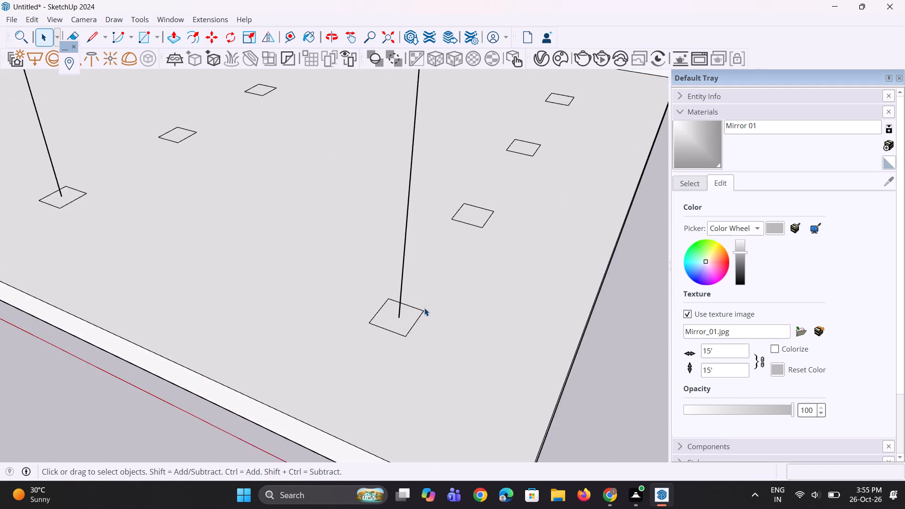
{"action": "scroll", "coordinate": [424, 308], "scroll_direction": "up", "scroll_amount": 4}
{"action": "middle_click_drag", "start_coordinate": [380, 321], "coordinate": [411, 320]}
{"action": "scroll", "coordinate": [405, 349], "scroll_direction": "down", "scroll_amount": 4}
{"action": "left_click", "coordinate": [430, 272]}
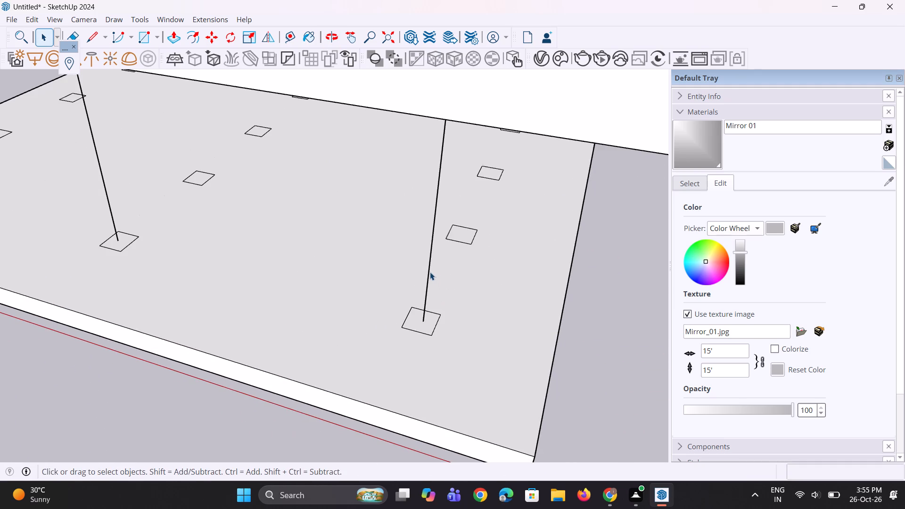
{"action": "key", "text": "Delete"}
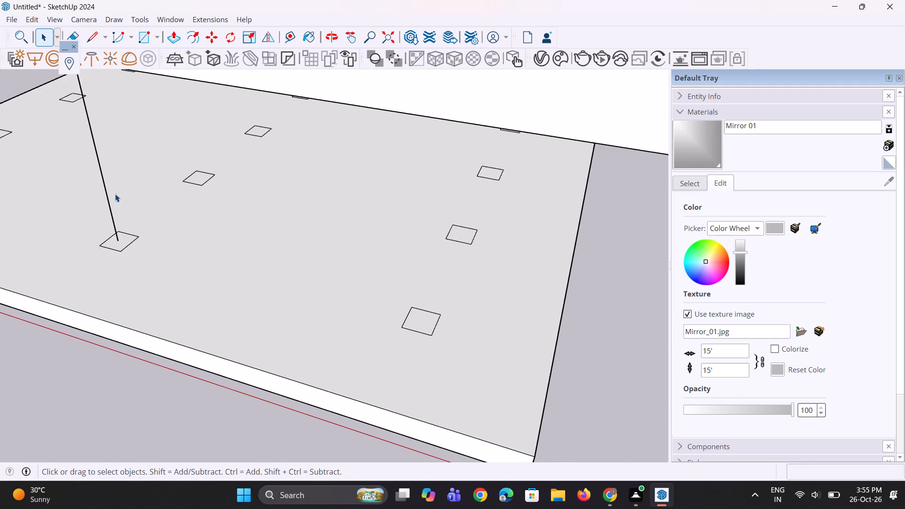
{"action": "left_click", "coordinate": [104, 191]}
{"action": "key", "text": "Delete"}
{"action": "scroll", "coordinate": [231, 253], "scroll_direction": "down", "scroll_amount": 5}
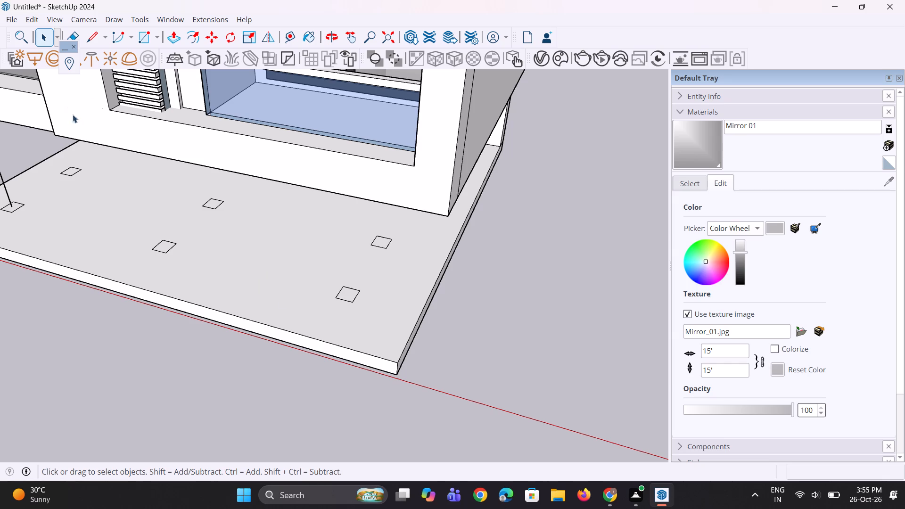
{"action": "scroll", "coordinate": [197, 233], "scroll_direction": "down", "scroll_amount": 5}
{"action": "scroll", "coordinate": [66, 202], "scroll_direction": "up", "scroll_amount": 6}
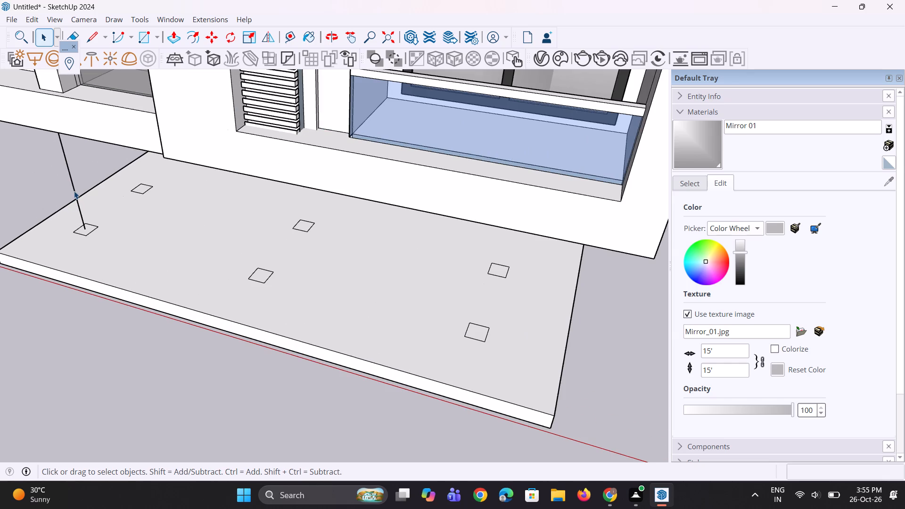
{"action": "left_click", "coordinate": [74, 191]}
{"action": "key", "text": "Delete"}
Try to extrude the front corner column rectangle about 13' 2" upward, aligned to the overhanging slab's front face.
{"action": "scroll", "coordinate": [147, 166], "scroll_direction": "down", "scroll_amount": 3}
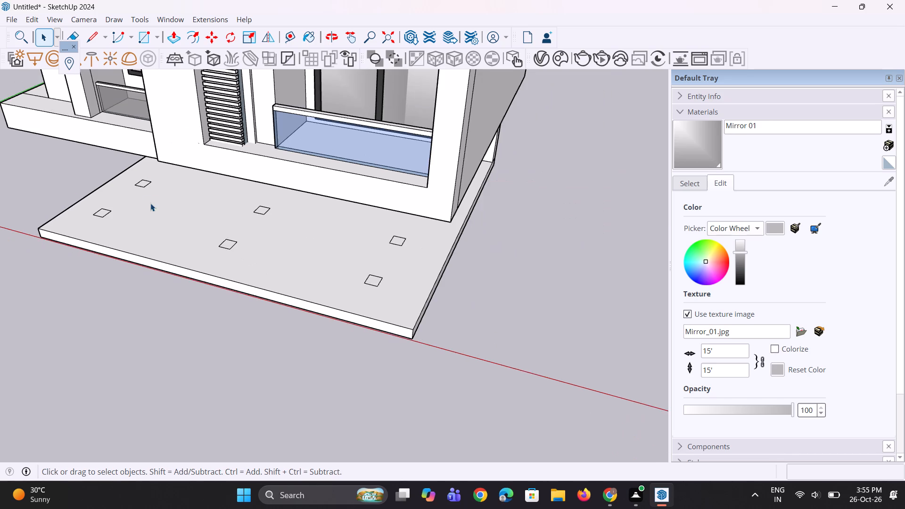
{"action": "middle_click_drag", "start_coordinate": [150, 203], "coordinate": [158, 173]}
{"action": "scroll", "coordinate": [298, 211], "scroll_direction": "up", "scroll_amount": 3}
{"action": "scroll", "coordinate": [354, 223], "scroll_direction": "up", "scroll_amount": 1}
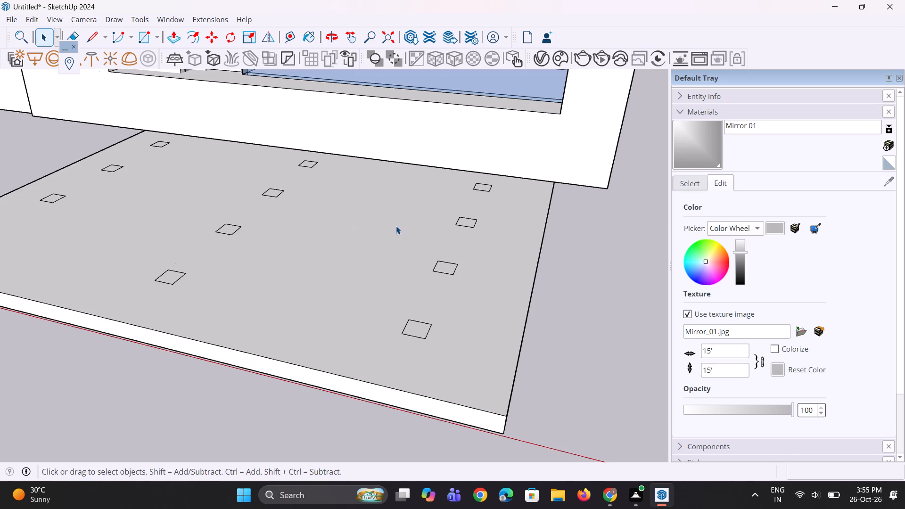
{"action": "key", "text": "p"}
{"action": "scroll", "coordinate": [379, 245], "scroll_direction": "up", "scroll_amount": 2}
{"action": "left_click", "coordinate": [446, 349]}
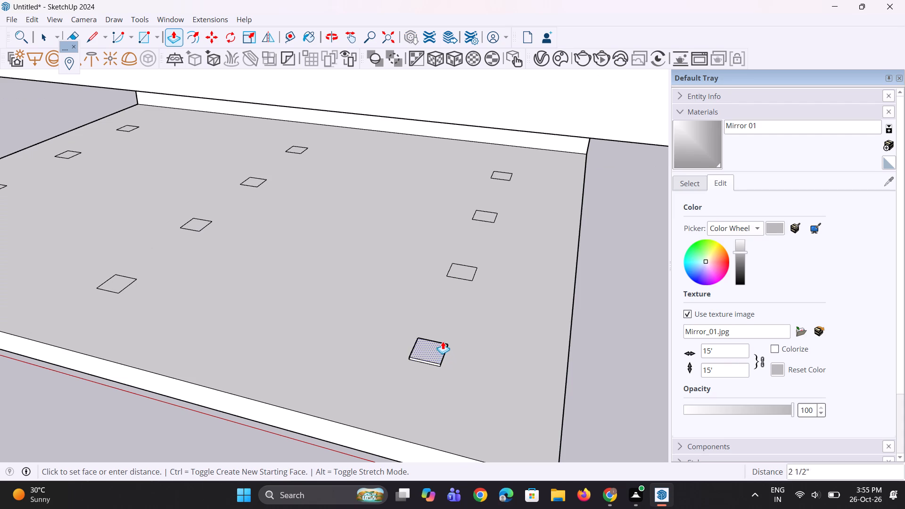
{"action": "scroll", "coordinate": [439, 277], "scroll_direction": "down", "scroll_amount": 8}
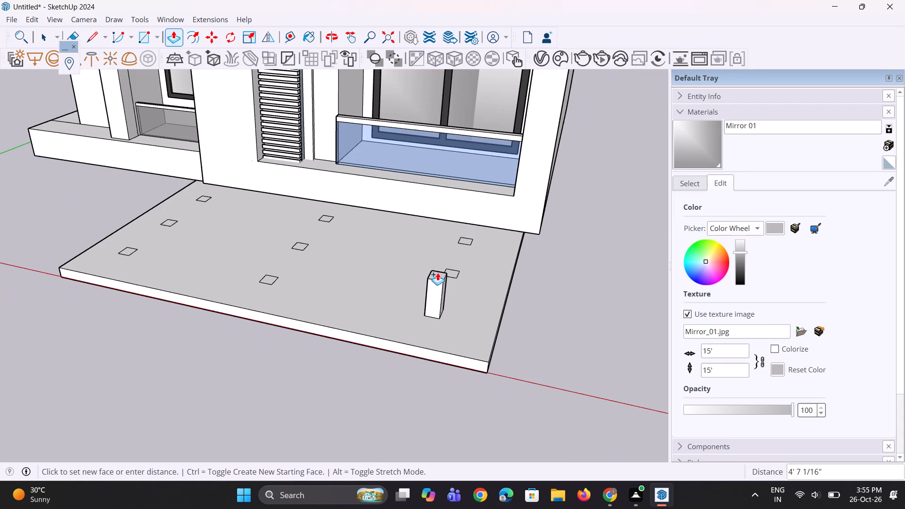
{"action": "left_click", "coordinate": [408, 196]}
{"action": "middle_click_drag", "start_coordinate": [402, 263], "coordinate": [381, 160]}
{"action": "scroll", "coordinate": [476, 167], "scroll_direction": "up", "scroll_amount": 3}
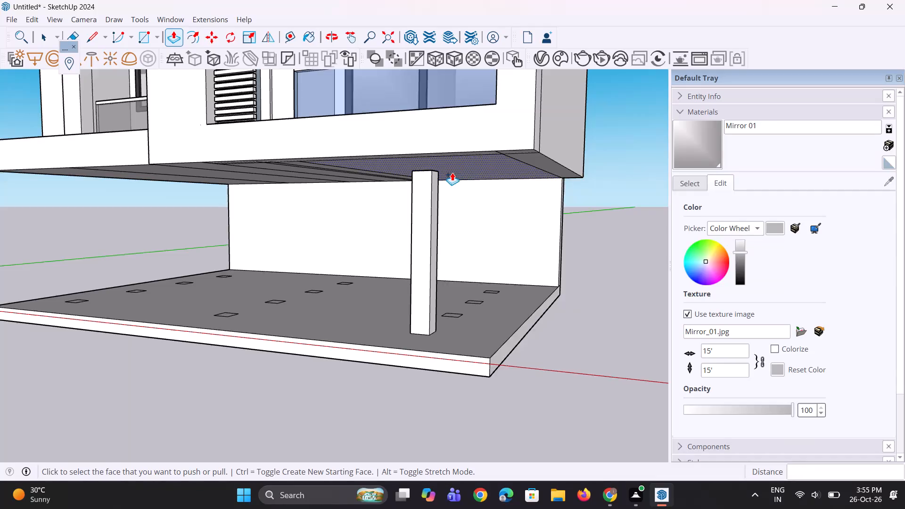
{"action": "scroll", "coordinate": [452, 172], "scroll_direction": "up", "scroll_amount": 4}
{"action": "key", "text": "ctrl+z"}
Extrude the front corner column rectangle about 14' upward to the underside of the overhanging floor slab.
{"action": "scroll", "coordinate": [402, 243], "scroll_direction": "down", "scroll_amount": 4}
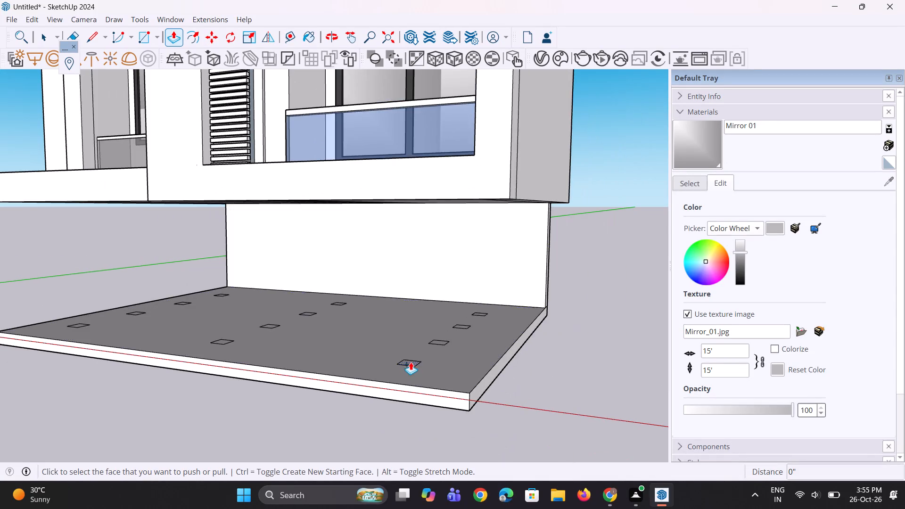
{"action": "scroll", "coordinate": [411, 357], "scroll_direction": "up", "scroll_amount": 2}
{"action": "left_click", "coordinate": [410, 361]}
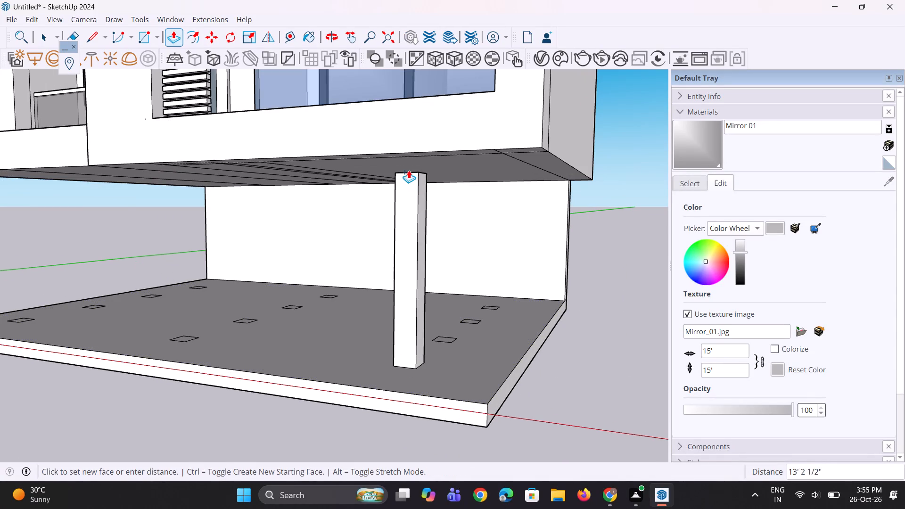
{"action": "left_click", "coordinate": [400, 163]}
{"action": "middle_click_drag", "start_coordinate": [484, 256], "coordinate": [471, 275]}
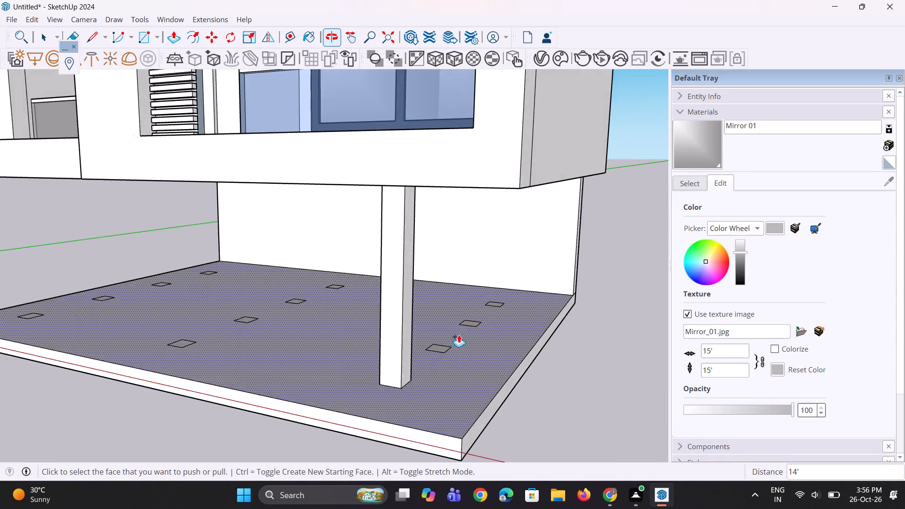
Extrude the other three rectangles in the corner column's row upward by the same 14' height.
{"action": "scroll", "coordinate": [455, 344], "scroll_direction": "up", "scroll_amount": 6}
{"action": "double_click", "coordinate": [431, 351]}
{"action": "scroll", "coordinate": [503, 297], "scroll_direction": "up", "scroll_amount": 2}
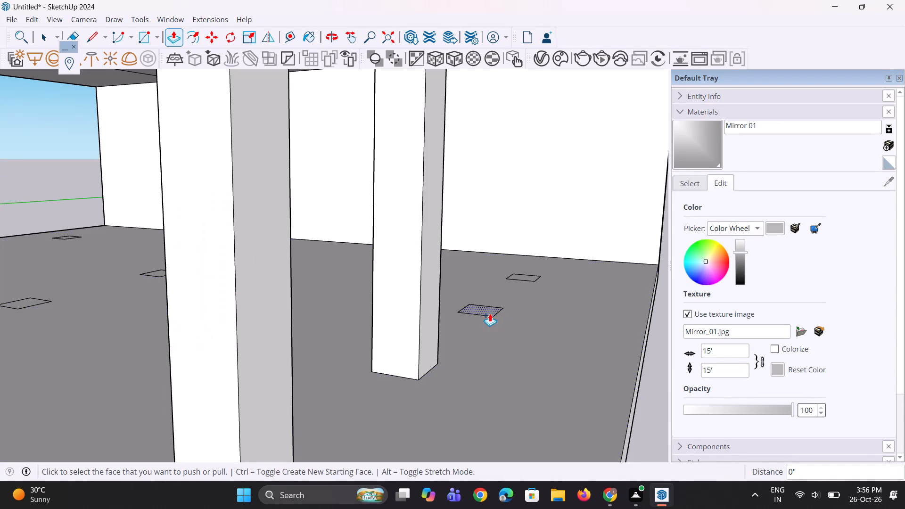
{"action": "double_click", "coordinate": [490, 313]}
{"action": "scroll", "coordinate": [525, 270], "scroll_direction": "up", "scroll_amount": 2}
{"action": "double_click", "coordinate": [532, 281]}
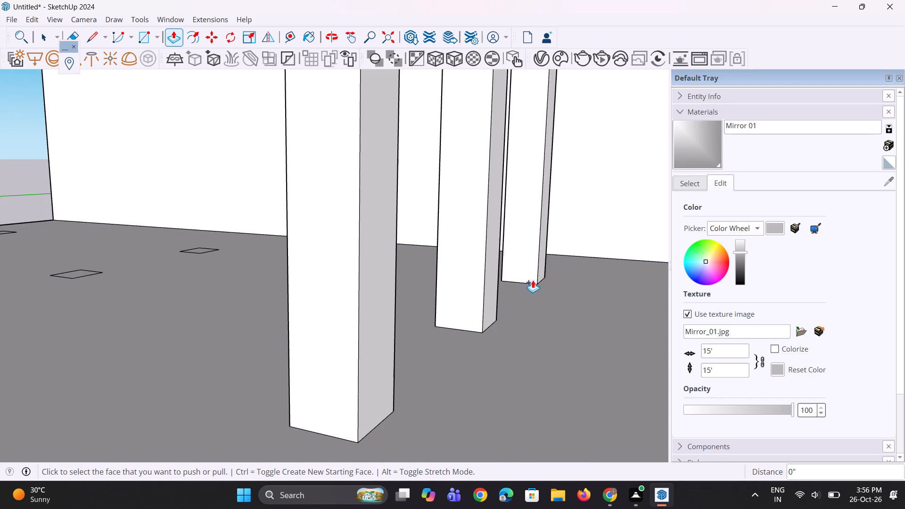
Extrude the four column rectangles of the middle row upward by the same 14' height.
{"action": "scroll", "coordinate": [586, 242], "scroll_direction": "down", "scroll_amount": 11}
{"action": "scroll", "coordinate": [358, 299], "scroll_direction": "up", "scroll_amount": 1}
{"action": "middle_click_drag", "start_coordinate": [358, 303], "coordinate": [384, 341]}
{"action": "scroll", "coordinate": [368, 306], "scroll_direction": "up", "scroll_amount": 6}
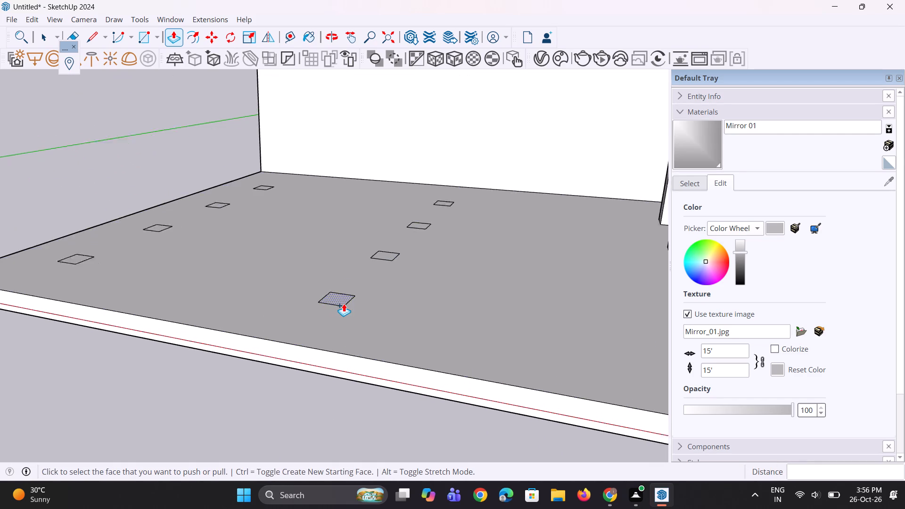
{"action": "double_click", "coordinate": [344, 304]}
{"action": "scroll", "coordinate": [381, 249], "scroll_direction": "up", "scroll_amount": 3}
{"action": "double_click", "coordinate": [388, 252]}
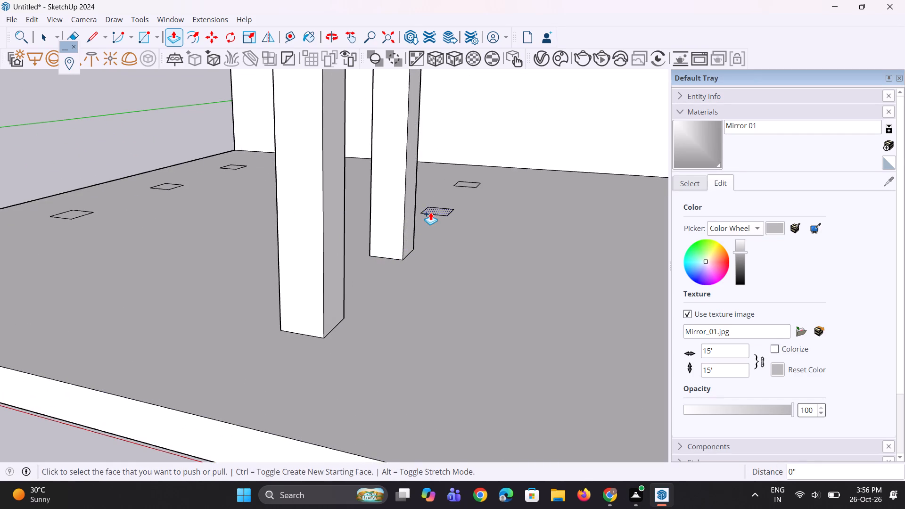
{"action": "double_click", "coordinate": [434, 210]}
{"action": "scroll", "coordinate": [466, 180], "scroll_direction": "up", "scroll_amount": 3}
{"action": "double_click", "coordinate": [469, 184]}
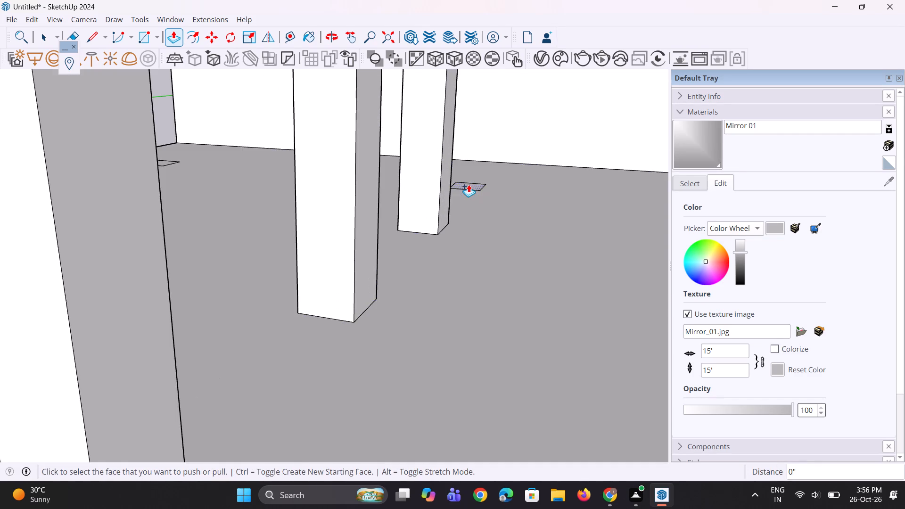
Extrude the four column rectangles of the remaining outer row upward by the same 14' height.
{"action": "scroll", "coordinate": [498, 221], "scroll_direction": "down", "scroll_amount": 10}
{"action": "scroll", "coordinate": [195, 280], "scroll_direction": "up", "scroll_amount": 7}
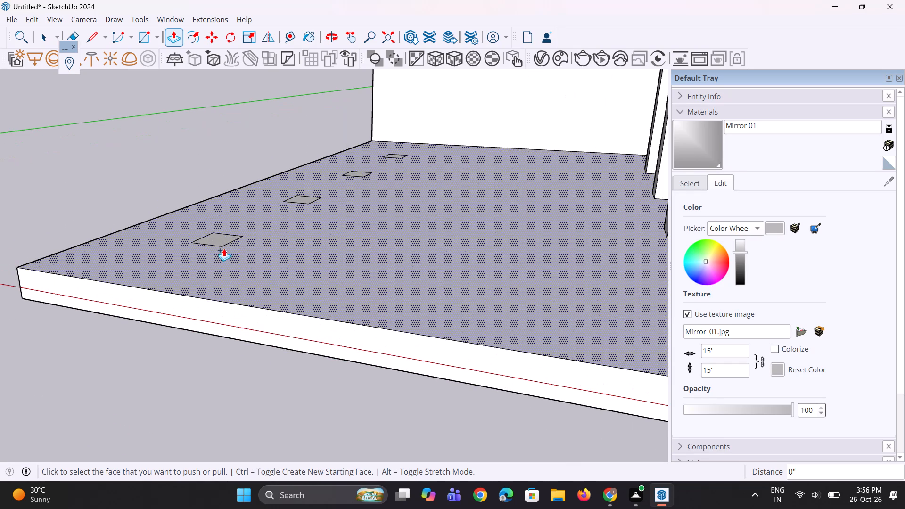
{"action": "double_click", "coordinate": [213, 236]}
{"action": "scroll", "coordinate": [296, 199], "scroll_direction": "up", "scroll_amount": 4}
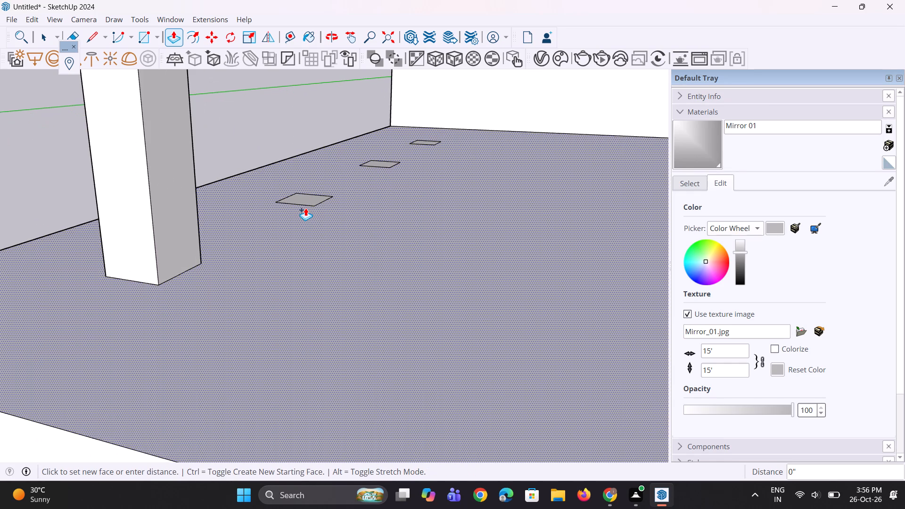
{"action": "left_click", "coordinate": [305, 208]}
{"action": "key", "text": "Escape"}
{"action": "scroll", "coordinate": [306, 198], "scroll_direction": "up", "scroll_amount": 1}
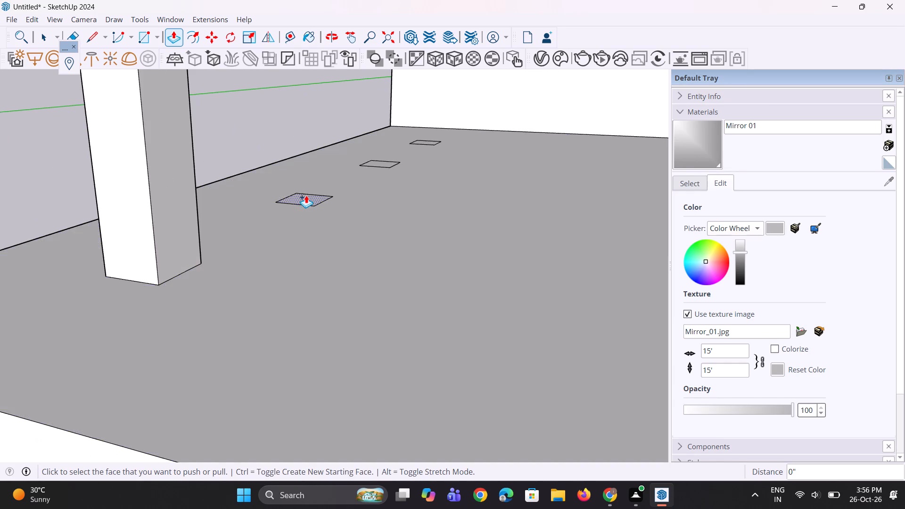
{"action": "double_click", "coordinate": [306, 195]}
{"action": "scroll", "coordinate": [390, 172], "scroll_direction": "up", "scroll_amount": 3}
{"action": "double_click", "coordinate": [391, 161]}
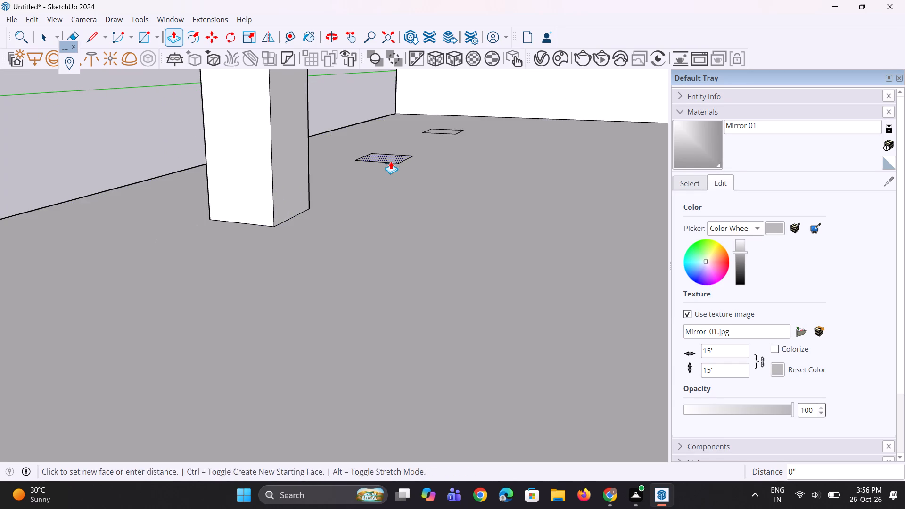
{"action": "scroll", "coordinate": [436, 127], "scroll_direction": "up", "scroll_amount": 2}
{"action": "double_click", "coordinate": [440, 130]}
{"action": "scroll", "coordinate": [321, 207], "scroll_direction": "down", "scroll_amount": 6}
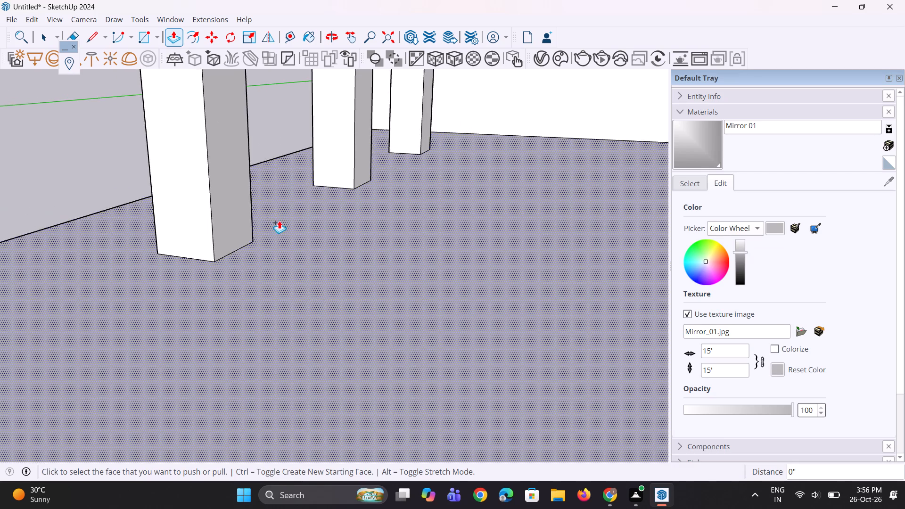
Examine the columns between the base slab and the overhanging floor slab from the last row's side.
{"action": "scroll", "coordinate": [279, 221], "scroll_direction": "down", "scroll_amount": 17}
{"action": "middle_click_drag", "start_coordinate": [248, 279], "coordinate": [360, 234]}
{"action": "scroll", "coordinate": [252, 277], "scroll_direction": "up", "scroll_amount": 1}
{"action": "scroll", "coordinate": [351, 279], "scroll_direction": "down", "scroll_amount": 6}
{"action": "middle_click_drag", "start_coordinate": [367, 262], "coordinate": [382, 265]}
{"action": "key", "text": "space"}
{"action": "scroll", "coordinate": [278, 269], "scroll_direction": "up", "scroll_amount": 7}
{"action": "key", "text": "space"}
{"action": "key", "text": "space"}
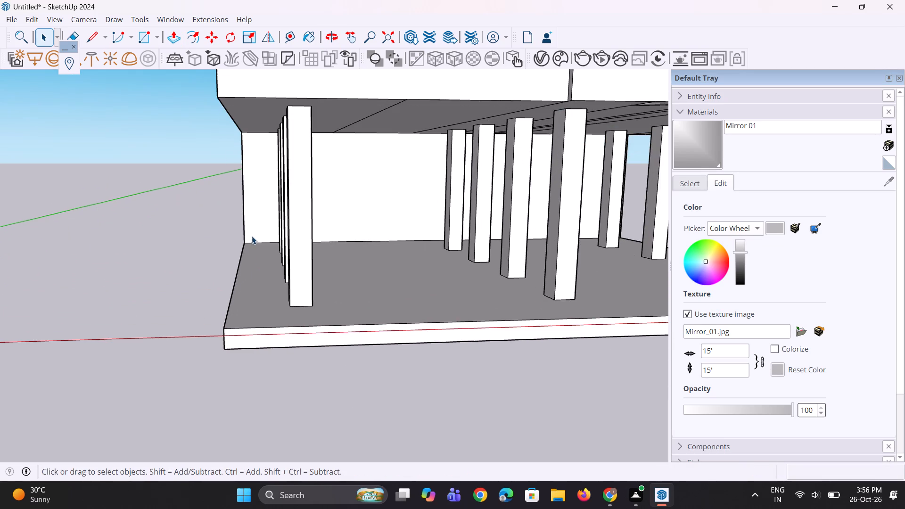
{"action": "scroll", "coordinate": [244, 241], "scroll_direction": "up", "scroll_amount": 2}
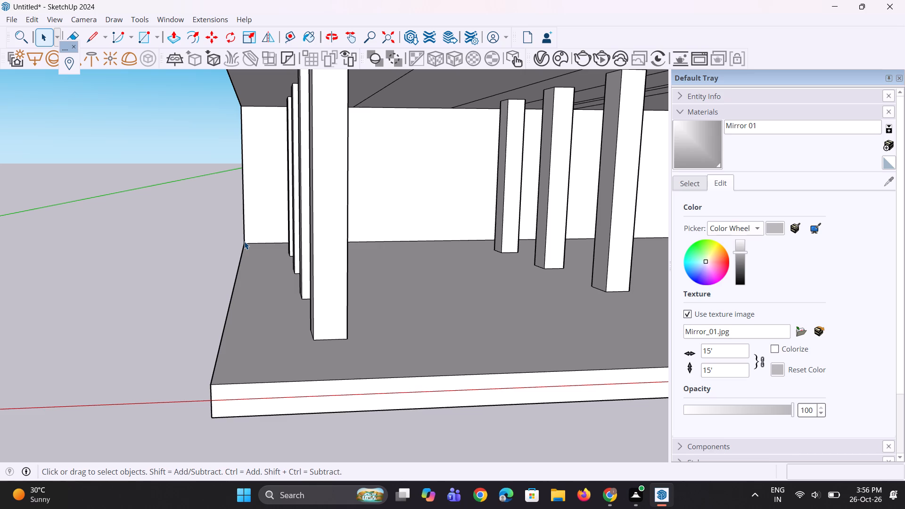
Copy the vertical edge at the rear wall's left end about 1' 6 7/16" inward along the wall's base.
{"action": "scroll", "coordinate": [171, 306], "scroll_direction": "down", "scroll_amount": 1}
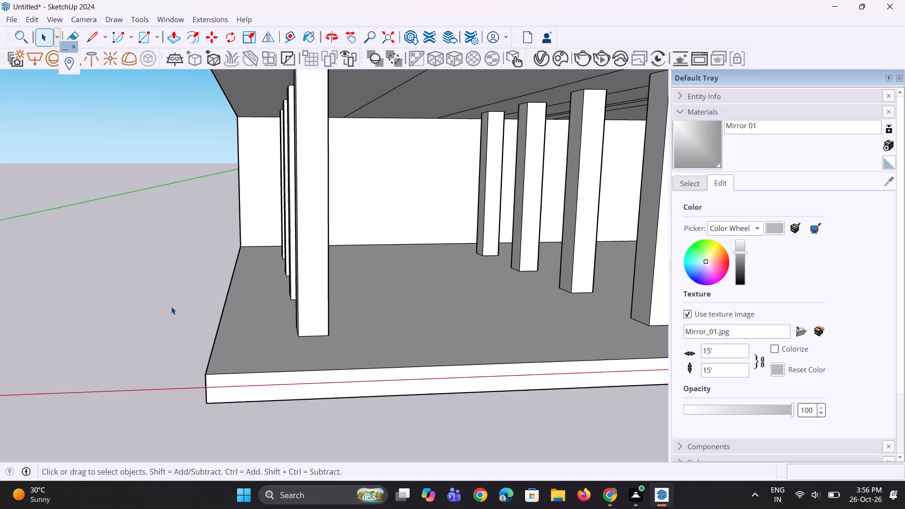
{"action": "scroll", "coordinate": [171, 306], "scroll_direction": "down", "scroll_amount": 1}
{"action": "scroll", "coordinate": [217, 270], "scroll_direction": "up", "scroll_amount": 2}
{"action": "left_click", "coordinate": [238, 221]}
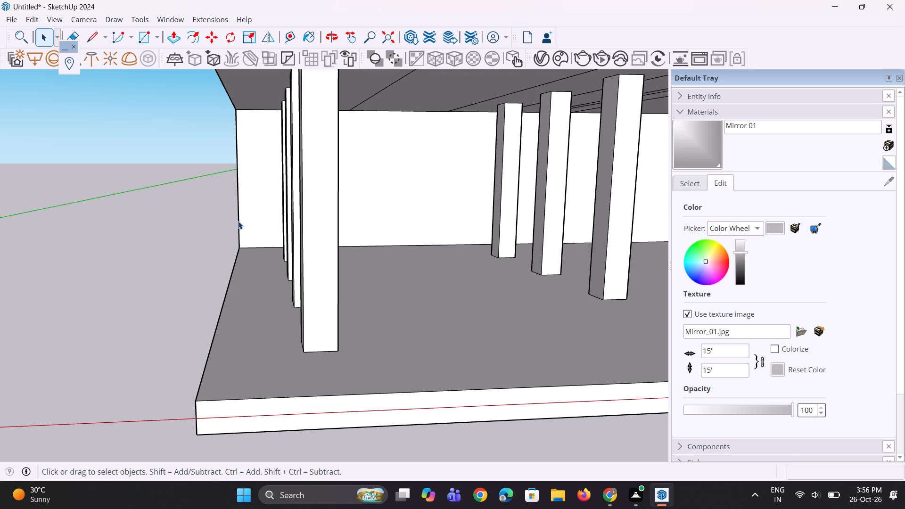
{"action": "middle_click_drag", "start_coordinate": [245, 236], "coordinate": [253, 231]}
{"action": "scroll", "coordinate": [253, 231], "scroll_direction": "up", "scroll_amount": 3}
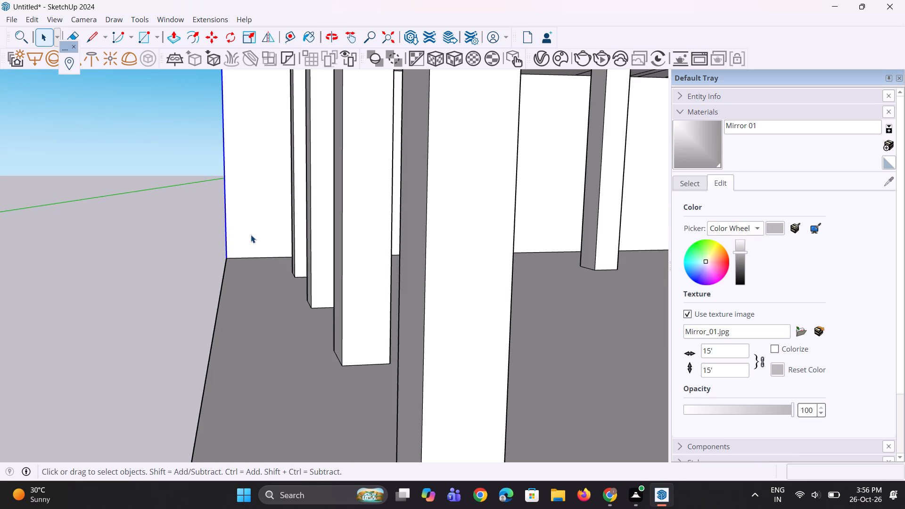
{"action": "key", "text": "m"}
{"action": "scroll", "coordinate": [245, 253], "scroll_direction": "up", "scroll_amount": 1}
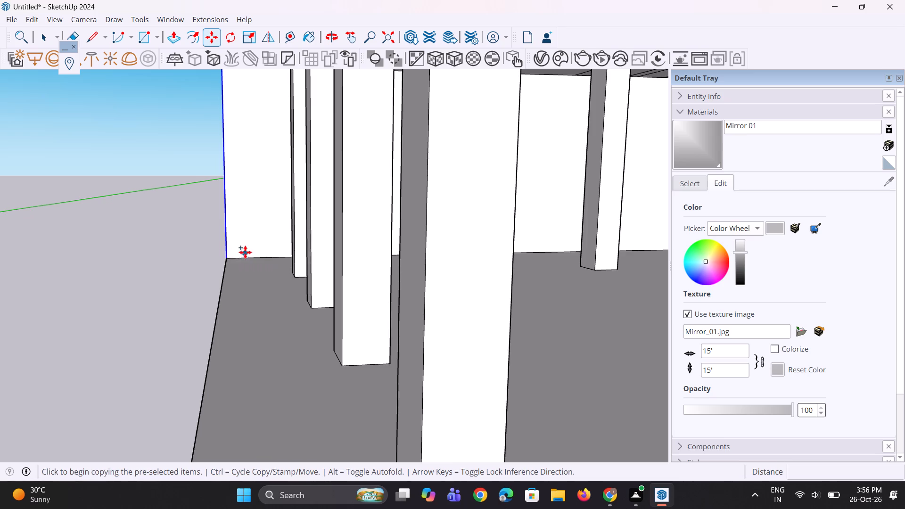
{"action": "scroll", "coordinate": [245, 252], "scroll_direction": "up", "scroll_amount": 1}
{"action": "left_click", "coordinate": [222, 258]}
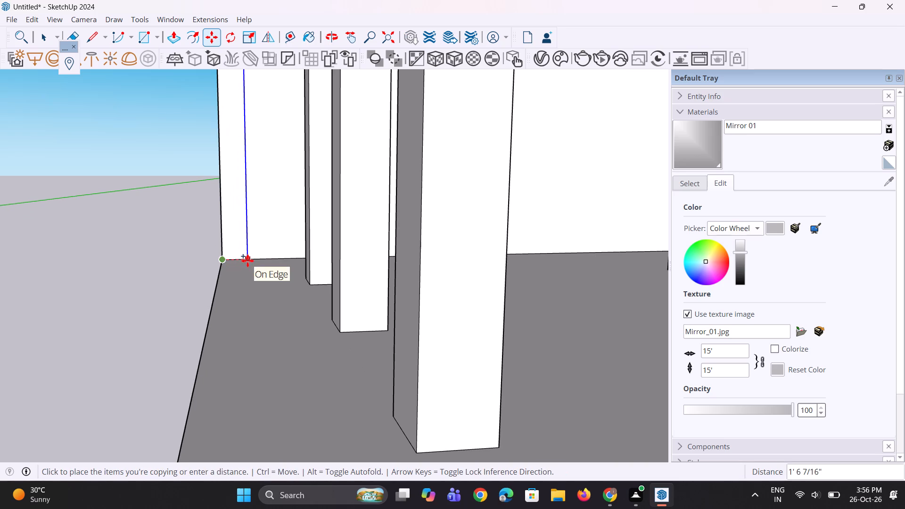
{"action": "left_click", "coordinate": [247, 261]}
{"action": "scroll", "coordinate": [250, 309], "scroll_direction": "down", "scroll_amount": 10}
{"action": "middle_click_drag", "start_coordinate": [263, 303], "coordinate": [281, 299]}
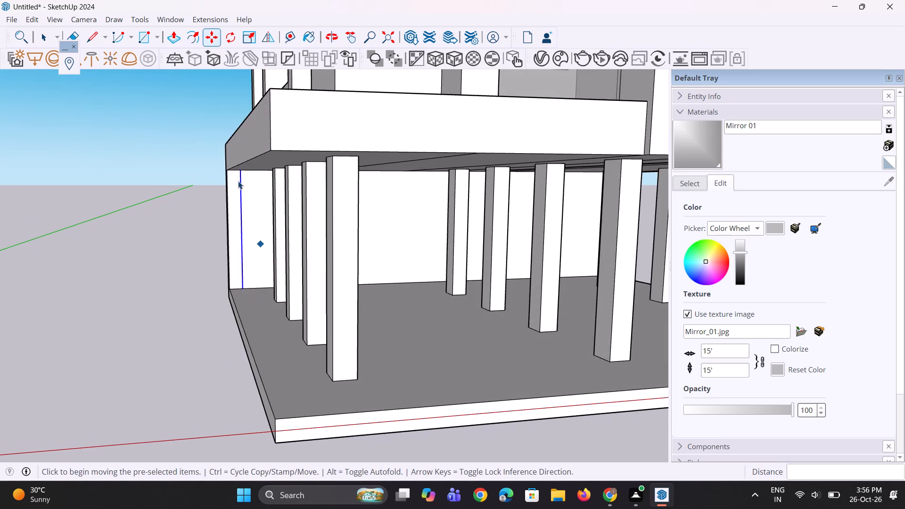
Draw a horizontal line across the narrow strip at the rear wall's left end, partway up from the slab.
{"action": "key", "text": "space"}
{"action": "scroll", "coordinate": [238, 177], "scroll_direction": "up", "scroll_amount": 4}
{"action": "key", "text": "space"}
{"action": "key", "text": "space"}
{"action": "scroll", "coordinate": [255, 222], "scroll_direction": "up", "scroll_amount": 4}
{"action": "key", "text": "l"}
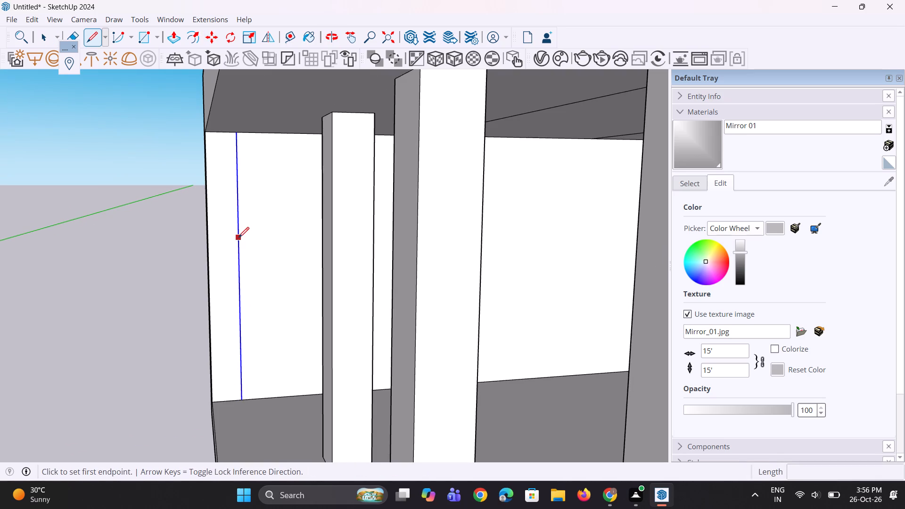
{"action": "left_click", "coordinate": [239, 238]}
{"action": "left_click", "coordinate": [208, 241]}
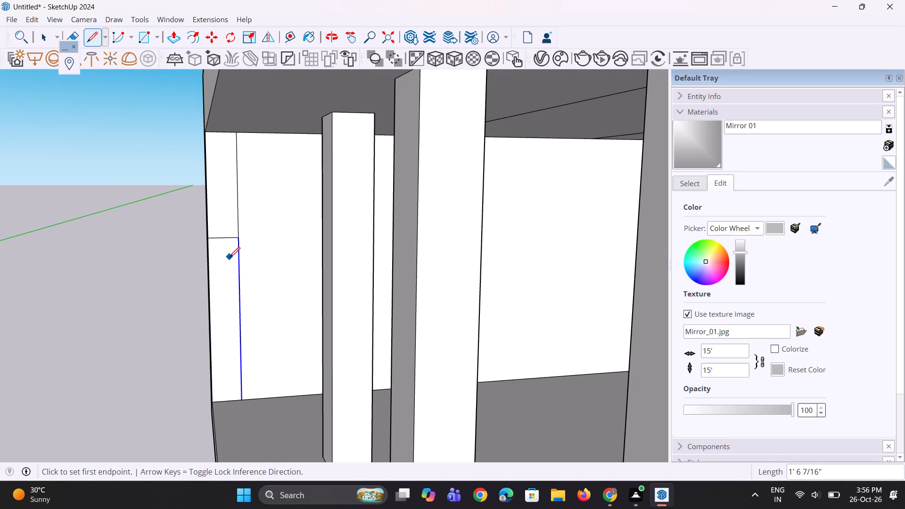
Extrude the strip's lower face 42' 6 5/8" forward to the base slab's front edge, forming a low side wall.
{"action": "key", "text": "p"}
{"action": "left_click", "coordinate": [227, 257]}
{"action": "scroll", "coordinate": [254, 275], "scroll_direction": "down", "scroll_amount": 5}
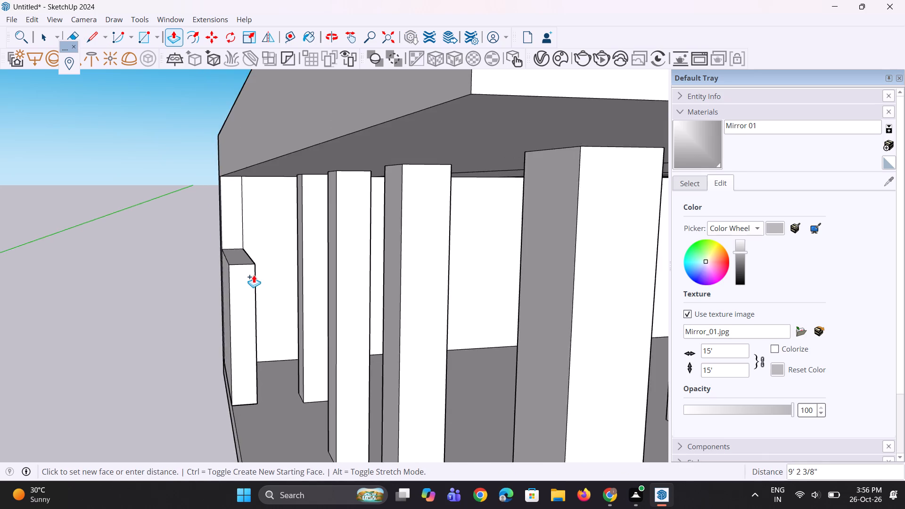
{"action": "scroll", "coordinate": [254, 275], "scroll_direction": "down", "scroll_amount": 9}
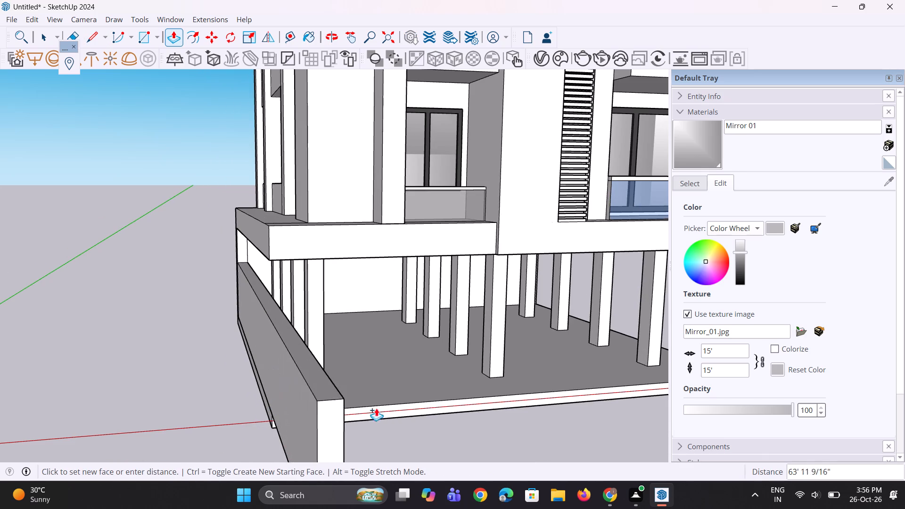
{"action": "left_click", "coordinate": [403, 401]}
Copy the vertical edge at the rear wall's right end about 1' 5 9/16" inward along the wall's base.
{"action": "middle_click_drag", "start_coordinate": [431, 396], "coordinate": [279, 404]}
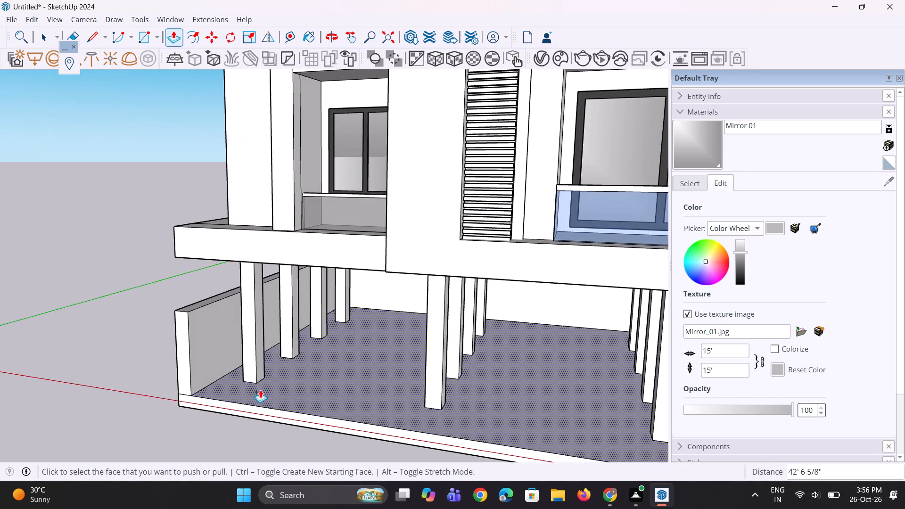
{"action": "scroll", "coordinate": [190, 403], "scroll_direction": "down", "scroll_amount": 5}
{"action": "middle_click_drag", "start_coordinate": [322, 368], "coordinate": [306, 366]}
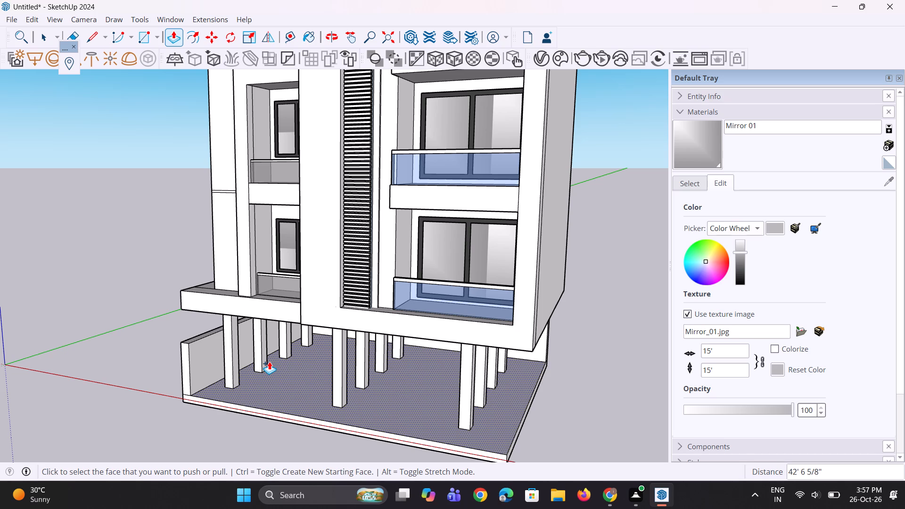
{"action": "scroll", "coordinate": [268, 361], "scroll_direction": "down", "scroll_amount": 8}
{"action": "middle_click_drag", "start_coordinate": [339, 384], "coordinate": [390, 366]}
{"action": "scroll", "coordinate": [353, 385], "scroll_direction": "up", "scroll_amount": 1}
{"action": "scroll", "coordinate": [385, 356], "scroll_direction": "up", "scroll_amount": 3}
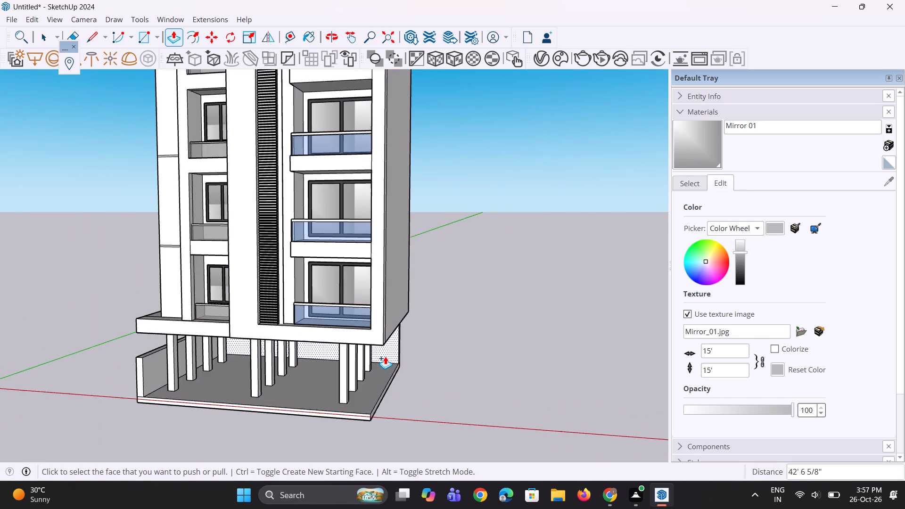
{"action": "scroll", "coordinate": [386, 355], "scroll_direction": "up", "scroll_amount": 3}
{"action": "key", "text": "space"}
{"action": "left_click", "coordinate": [402, 349]}
{"action": "scroll", "coordinate": [397, 374], "scroll_direction": "up", "scroll_amount": 1}
{"action": "middle_click_drag", "start_coordinate": [397, 374], "coordinate": [407, 364]}
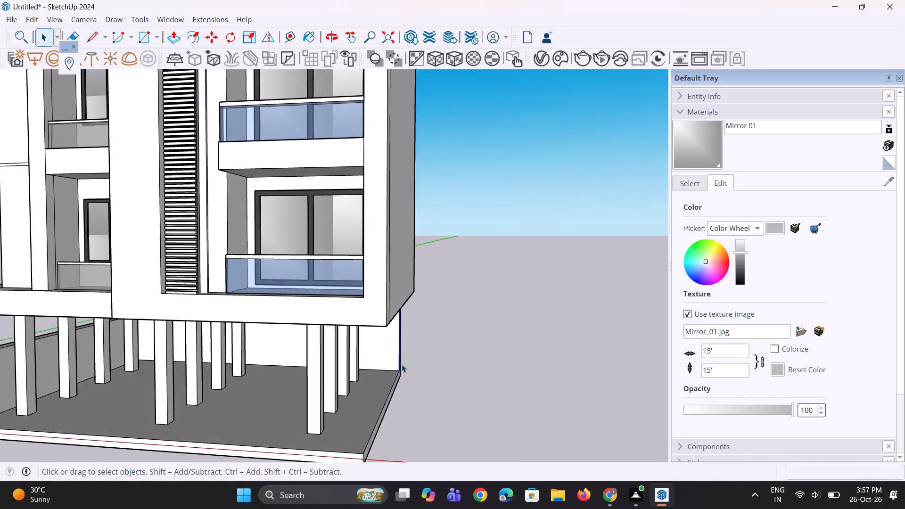
{"action": "scroll", "coordinate": [402, 364], "scroll_direction": "up", "scroll_amount": 3}
{"action": "key", "text": "m"}
{"action": "scroll", "coordinate": [401, 366], "scroll_direction": "up", "scroll_amount": 6}
{"action": "left_click", "coordinate": [400, 376]}
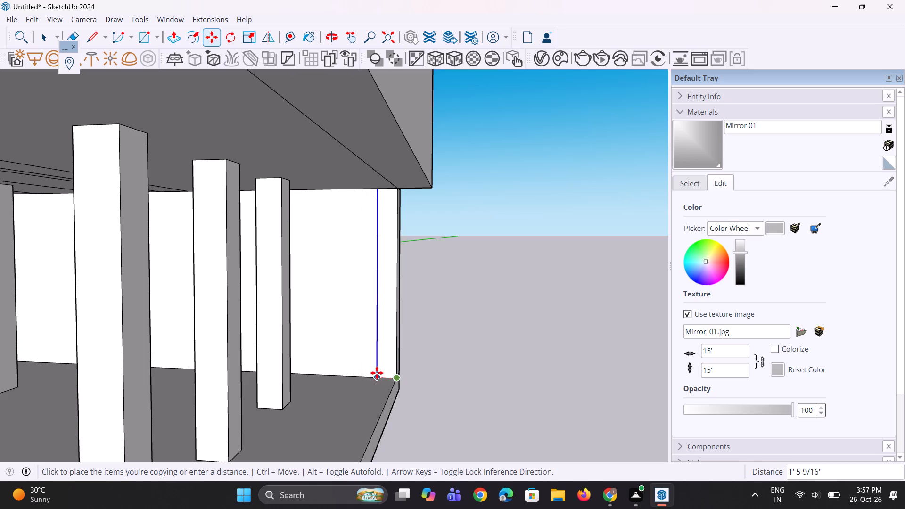
{"action": "left_click", "coordinate": [377, 373]}
{"action": "key", "text": "space"}
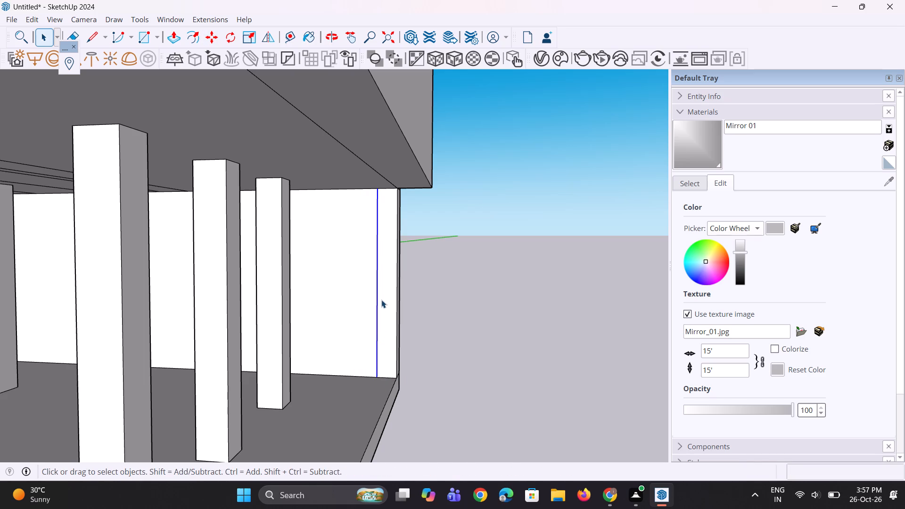
Draw a horizontal line across the narrow strip at the rear wall's right end, partway up from the slab.
{"action": "key", "text": "l"}
{"action": "scroll", "coordinate": [382, 299], "scroll_direction": "up", "scroll_amount": 2}
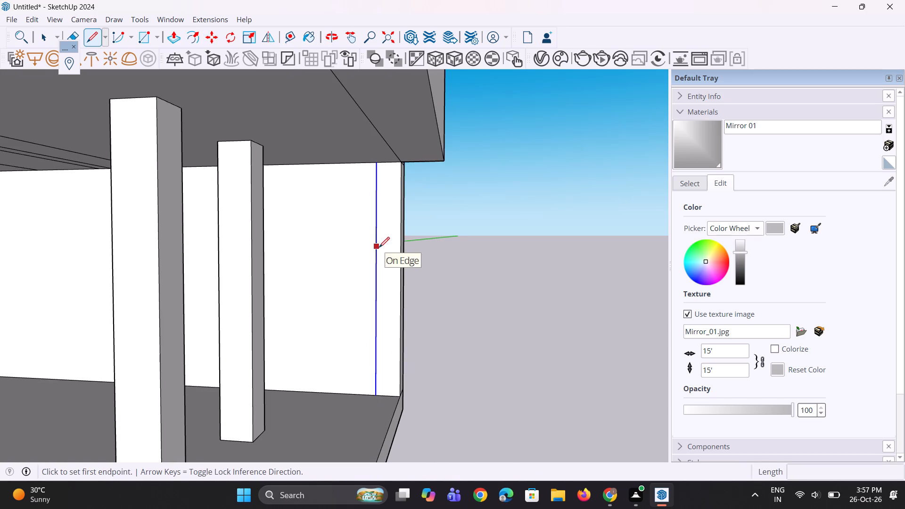
{"action": "left_click", "coordinate": [379, 248]}
{"action": "left_click", "coordinate": [399, 250]}
Extrude the right strip's lower face 42' 6 5/8" forward to the slab's front edge, forming the second low side wall.
{"action": "key", "text": "p"}
{"action": "left_click", "coordinate": [395, 265]}
{"action": "scroll", "coordinate": [370, 297], "scroll_direction": "down", "scroll_amount": 11}
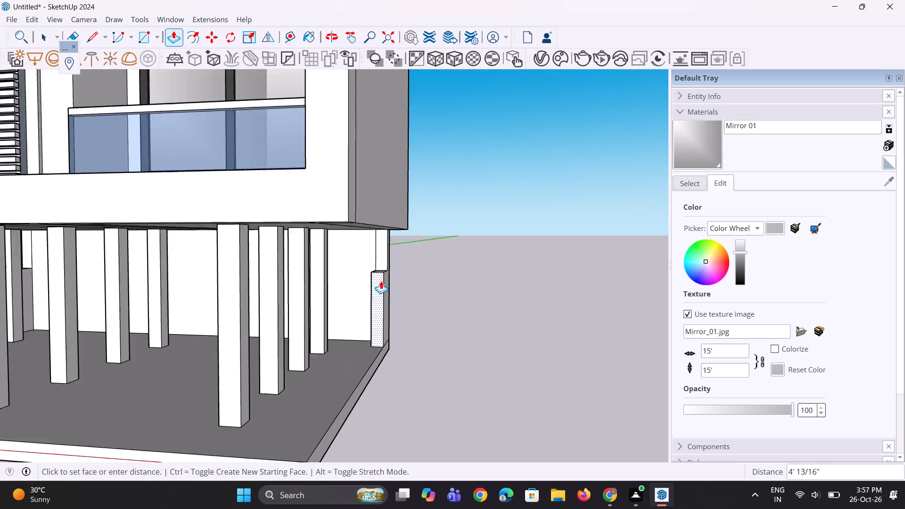
{"action": "scroll", "coordinate": [381, 281], "scroll_direction": "down", "scroll_amount": 6}
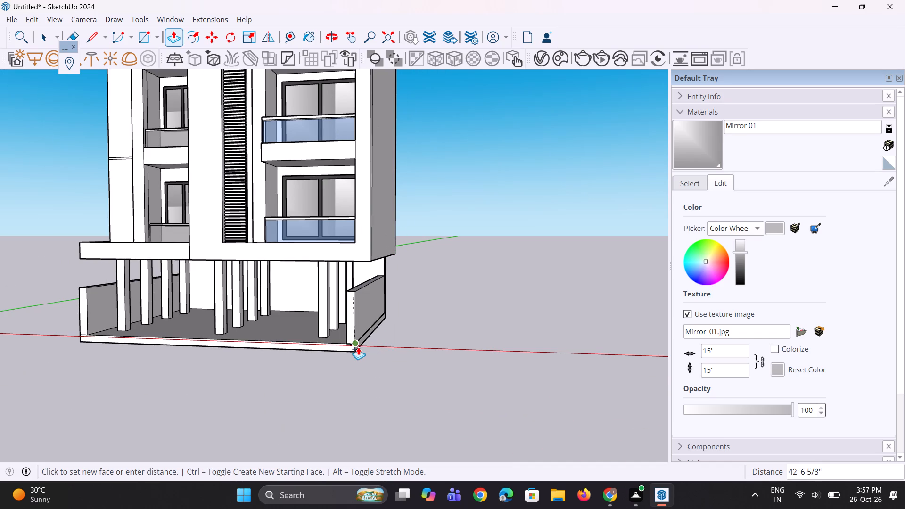
{"action": "left_click", "coordinate": [358, 349]}
Push/Pull the right side wall's top face about 2 9/16" to match the left side wall's height.
{"action": "middle_click_drag", "start_coordinate": [267, 336], "coordinate": [346, 353]}
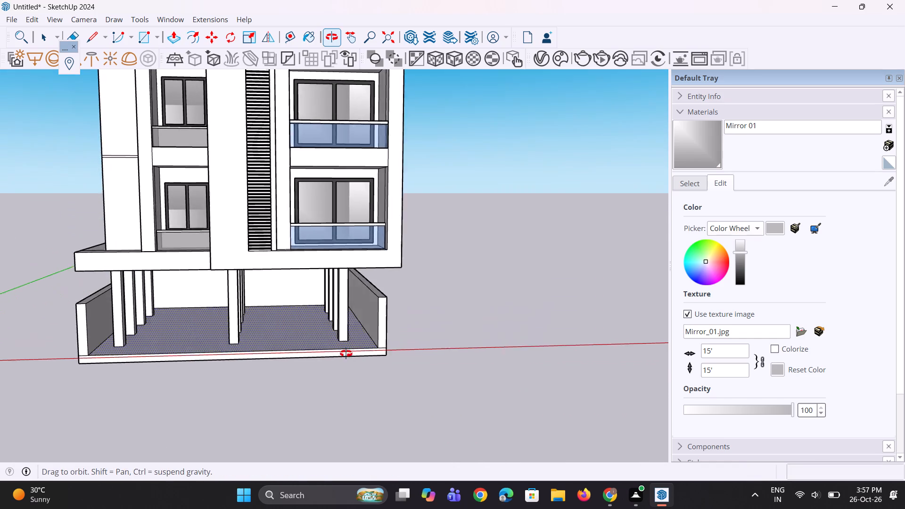
{"action": "middle_click_drag", "start_coordinate": [346, 353], "coordinate": [356, 348]}
{"action": "scroll", "coordinate": [362, 295], "scroll_direction": "up", "scroll_amount": 1}
{"action": "left_click", "coordinate": [378, 286]}
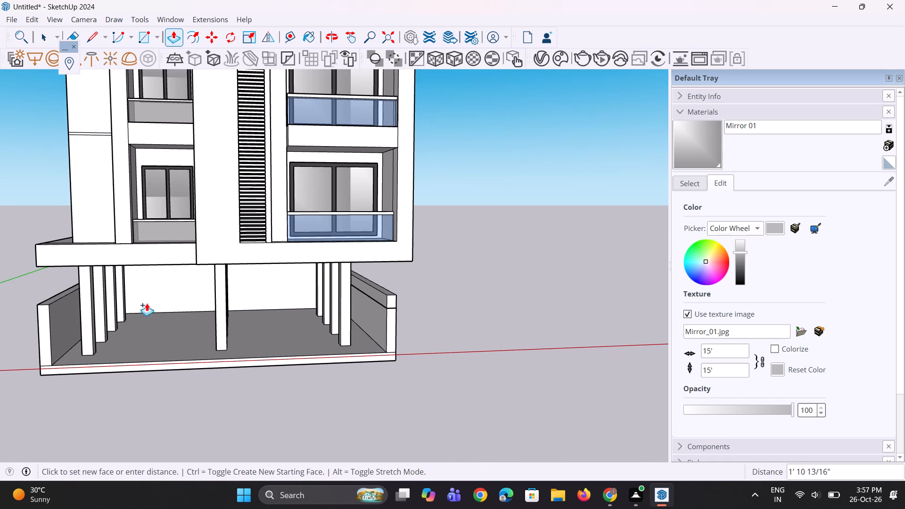
{"action": "left_click", "coordinate": [49, 306]}
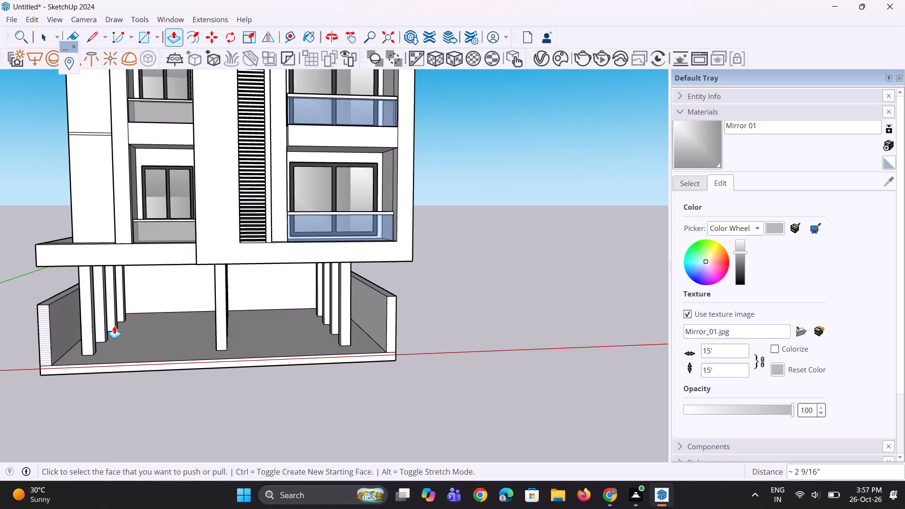
Extend the base slab's front face outward by about 1' 7/16" beyond the side walls.
{"action": "scroll", "coordinate": [272, 324], "scroll_direction": "up", "scroll_amount": 1}
{"action": "middle_click_drag", "start_coordinate": [272, 324], "coordinate": [333, 293]}
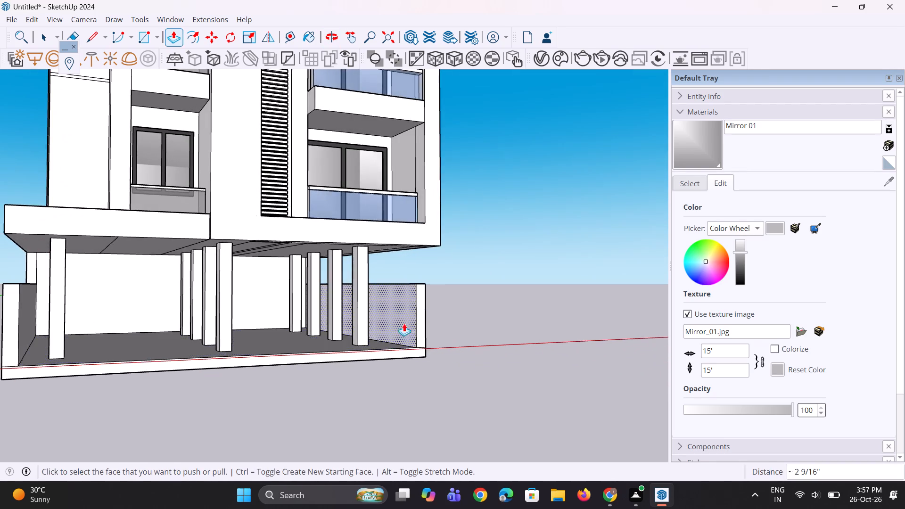
{"action": "scroll", "coordinate": [416, 331], "scroll_direction": "down", "scroll_amount": 6}
{"action": "middle_click_drag", "start_coordinate": [388, 339], "coordinate": [274, 343]}
{"action": "scroll", "coordinate": [190, 335], "scroll_direction": "up", "scroll_amount": 4}
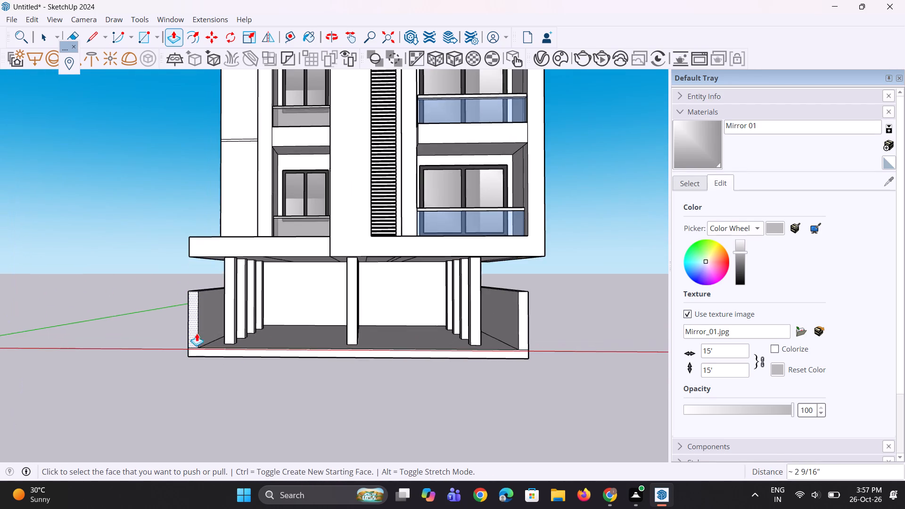
{"action": "scroll", "coordinate": [252, 352], "scroll_direction": "up", "scroll_amount": 7}
{"action": "middle_click_drag", "start_coordinate": [219, 355], "coordinate": [196, 383]}
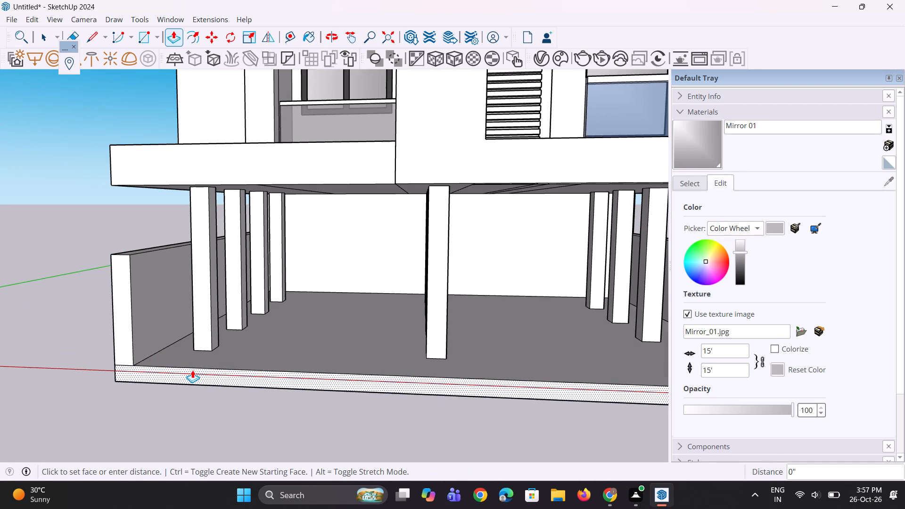
{"action": "left_click", "coordinate": [192, 370]}
{"action": "left_click", "coordinate": [189, 376]}
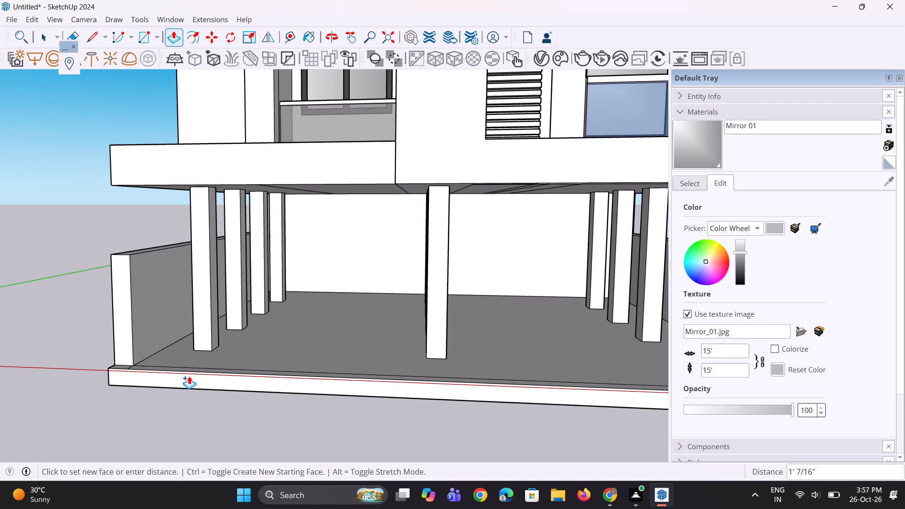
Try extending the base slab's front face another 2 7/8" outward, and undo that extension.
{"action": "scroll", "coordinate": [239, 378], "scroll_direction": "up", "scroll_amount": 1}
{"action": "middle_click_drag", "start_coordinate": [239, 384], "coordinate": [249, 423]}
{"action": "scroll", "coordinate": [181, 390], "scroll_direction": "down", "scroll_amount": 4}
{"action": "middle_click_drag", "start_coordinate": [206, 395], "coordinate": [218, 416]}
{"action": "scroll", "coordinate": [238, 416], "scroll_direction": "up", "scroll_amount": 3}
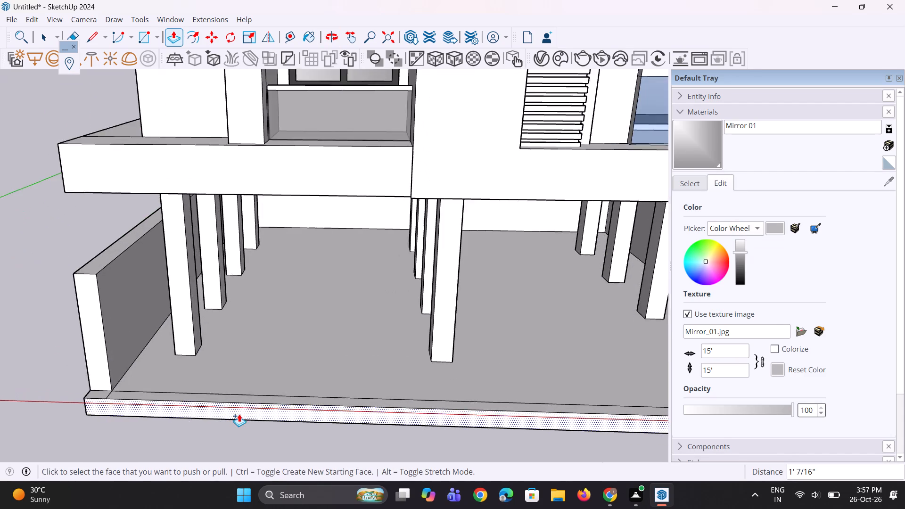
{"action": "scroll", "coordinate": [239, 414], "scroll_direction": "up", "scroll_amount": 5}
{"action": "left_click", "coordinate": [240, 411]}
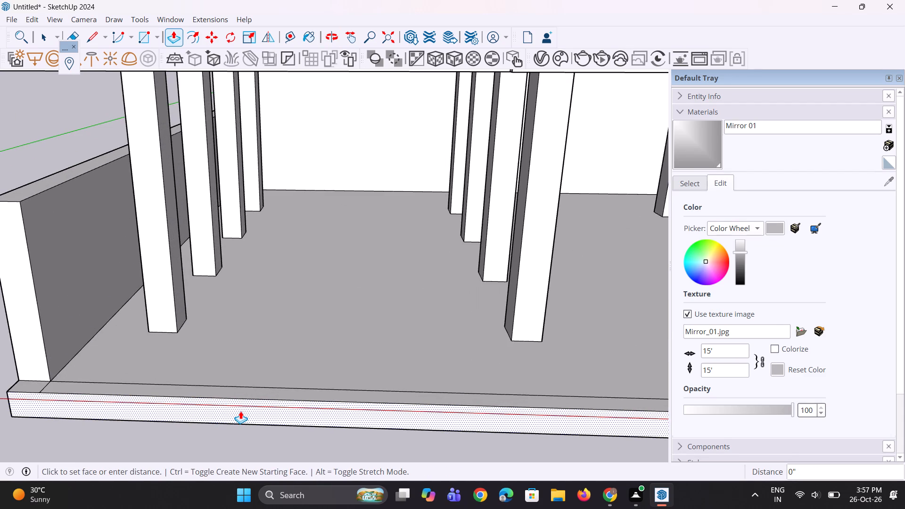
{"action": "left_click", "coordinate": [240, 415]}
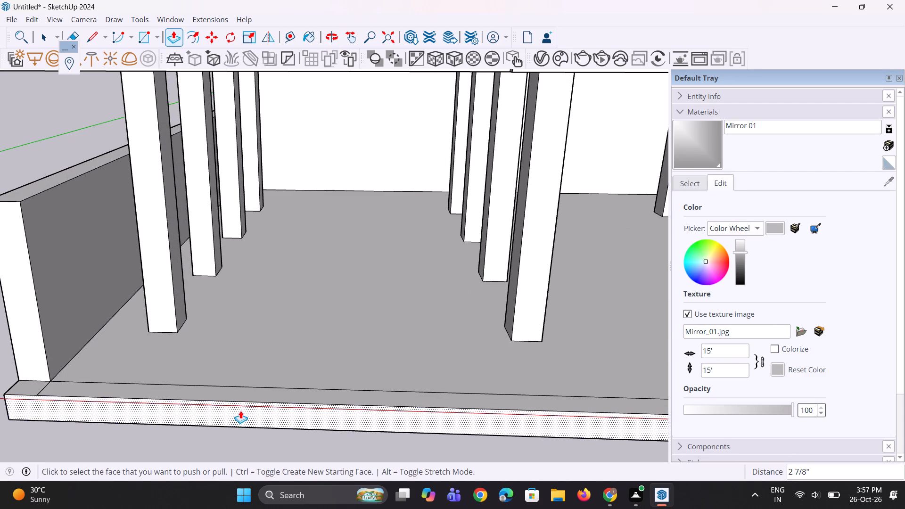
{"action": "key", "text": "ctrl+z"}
Extend the base slab's front face outward by about another 2 1/16".
{"action": "scroll", "coordinate": [238, 386], "scroll_direction": "up", "scroll_amount": 1}
{"action": "middle_click_drag", "start_coordinate": [236, 388], "coordinate": [217, 432]}
{"action": "scroll", "coordinate": [215, 431], "scroll_direction": "up", "scroll_amount": 4}
{"action": "scroll", "coordinate": [119, 338], "scroll_direction": "down", "scroll_amount": 10}
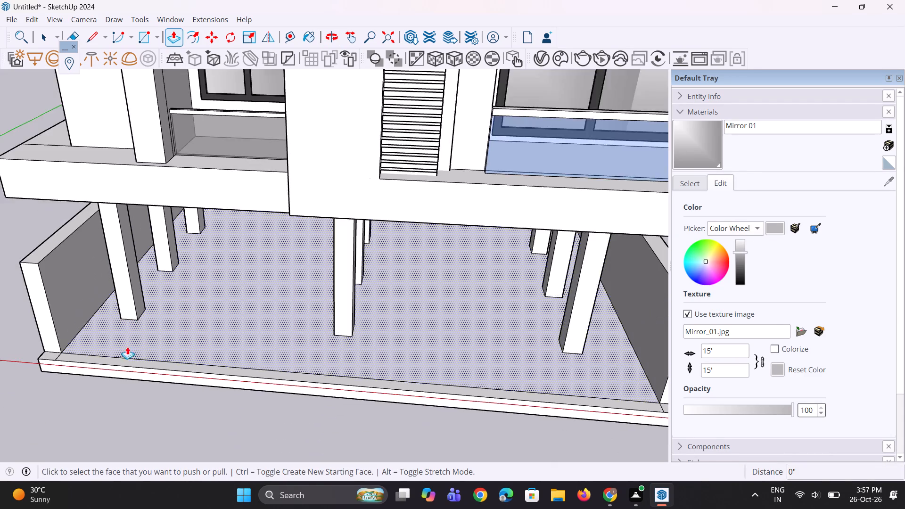
{"action": "scroll", "coordinate": [99, 367], "scroll_direction": "up", "scroll_amount": 6}
{"action": "left_click", "coordinate": [97, 368]}
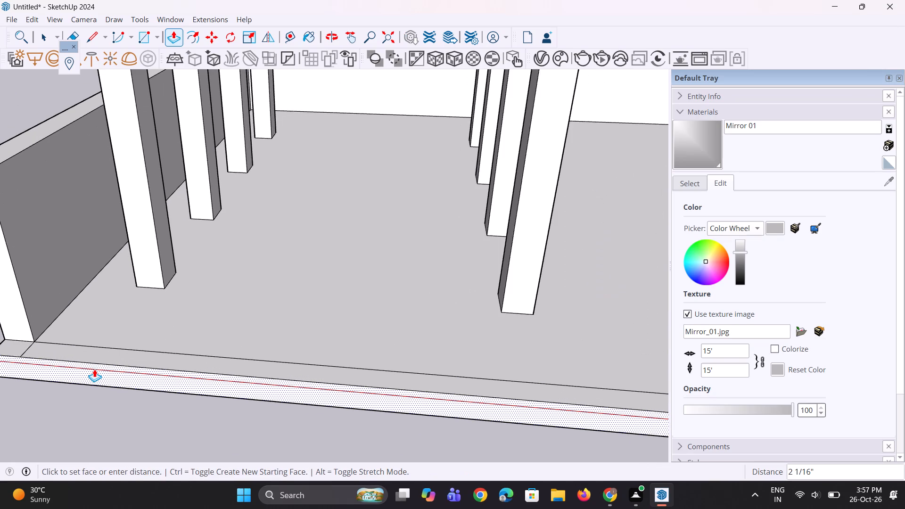
{"action": "left_click", "coordinate": [93, 369]}
{"action": "key", "text": "space"}
{"action": "key", "text": "space"}
{"action": "left_click", "coordinate": [62, 408]}
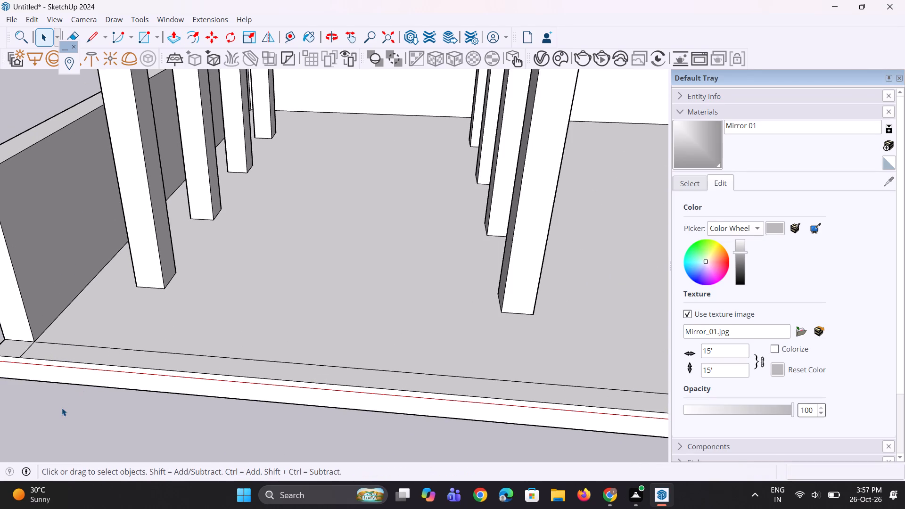
Erase the short leftover edge crossing the slab's front strip at the left side wall's inner corner.
{"action": "scroll", "coordinate": [18, 335], "scroll_direction": "up", "scroll_amount": 1}
{"action": "scroll", "coordinate": [26, 348], "scroll_direction": "down", "scroll_amount": 3}
{"action": "scroll", "coordinate": [21, 335], "scroll_direction": "up", "scroll_amount": 8}
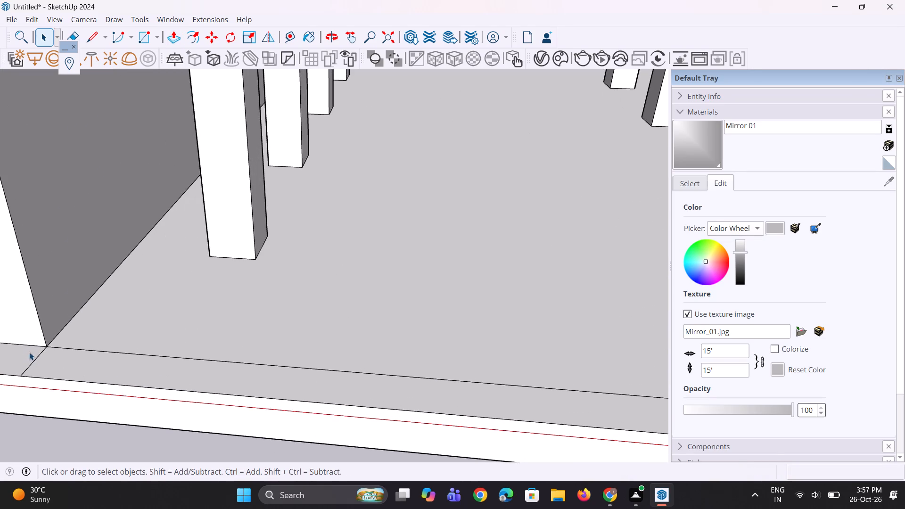
{"action": "key", "text": "e"}
{"action": "left_click_drag", "start_coordinate": [27, 355], "coordinate": [34, 367]}
{"action": "scroll", "coordinate": [49, 360], "scroll_direction": "down", "scroll_amount": 10}
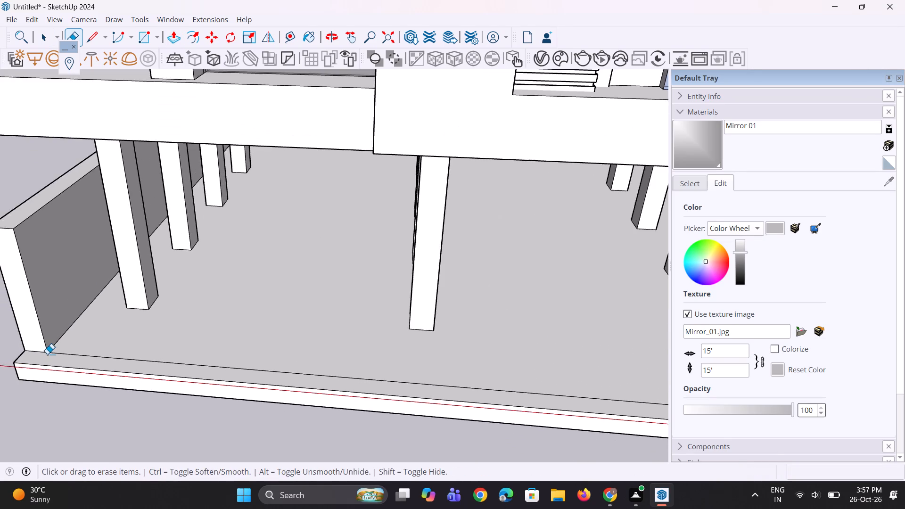
Erase the short leftover edge crossing the slab's front strip at the right side wall's inner corner.
{"action": "scroll", "coordinate": [47, 354], "scroll_direction": "down", "scroll_amount": 6}
{"action": "scroll", "coordinate": [568, 403], "scroll_direction": "up", "scroll_amount": 3}
{"action": "scroll", "coordinate": [507, 403], "scroll_direction": "up", "scroll_amount": 8}
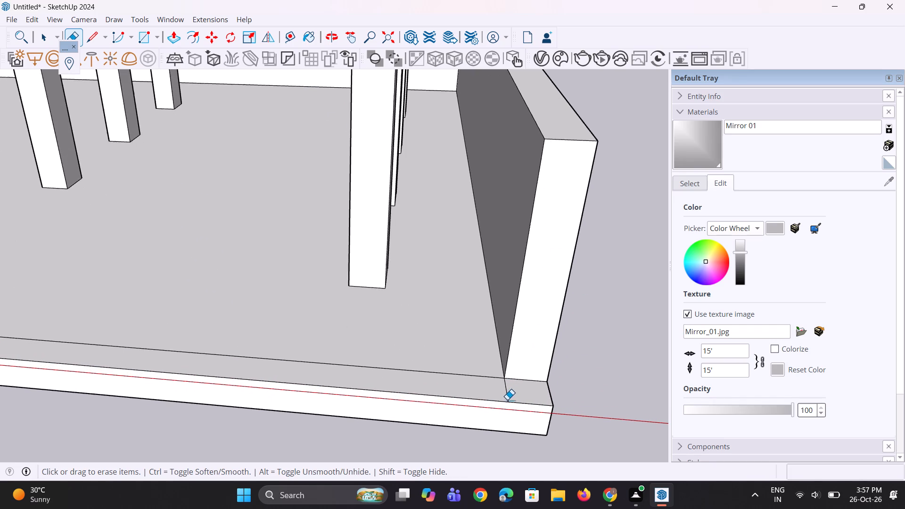
{"action": "left_click_drag", "start_coordinate": [507, 400], "coordinate": [516, 400]}
Extend the left side wall's front end face about 1' 3 1/16" outward, flush with the slab's front face.
{"action": "scroll", "coordinate": [563, 419], "scroll_direction": "down", "scroll_amount": 6}
{"action": "middle_click_drag", "start_coordinate": [491, 387], "coordinate": [506, 360]}
{"action": "scroll", "coordinate": [485, 385], "scroll_direction": "up", "scroll_amount": 1}
{"action": "scroll", "coordinate": [469, 406], "scroll_direction": "down", "scroll_amount": 5}
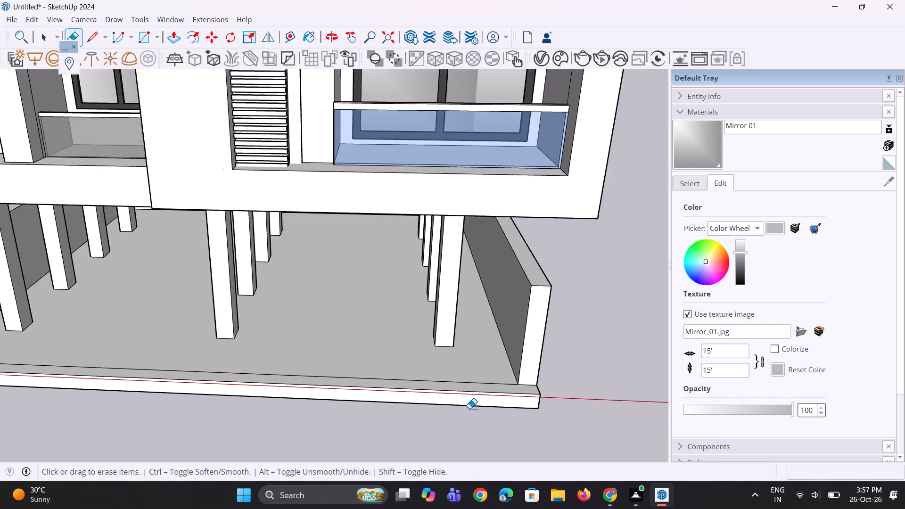
{"action": "scroll", "coordinate": [469, 409], "scroll_direction": "down", "scroll_amount": 6}
{"action": "scroll", "coordinate": [372, 297], "scroll_direction": "down", "scroll_amount": 4}
{"action": "scroll", "coordinate": [364, 333], "scroll_direction": "up", "scroll_amount": 1}
{"action": "middle_click_drag", "start_coordinate": [364, 334], "coordinate": [409, 312]}
{"action": "scroll", "coordinate": [306, 355], "scroll_direction": "up", "scroll_amount": 3}
{"action": "scroll", "coordinate": [248, 354], "scroll_direction": "up", "scroll_amount": 2}
{"action": "scroll", "coordinate": [144, 341], "scroll_direction": "up", "scroll_amount": 1}
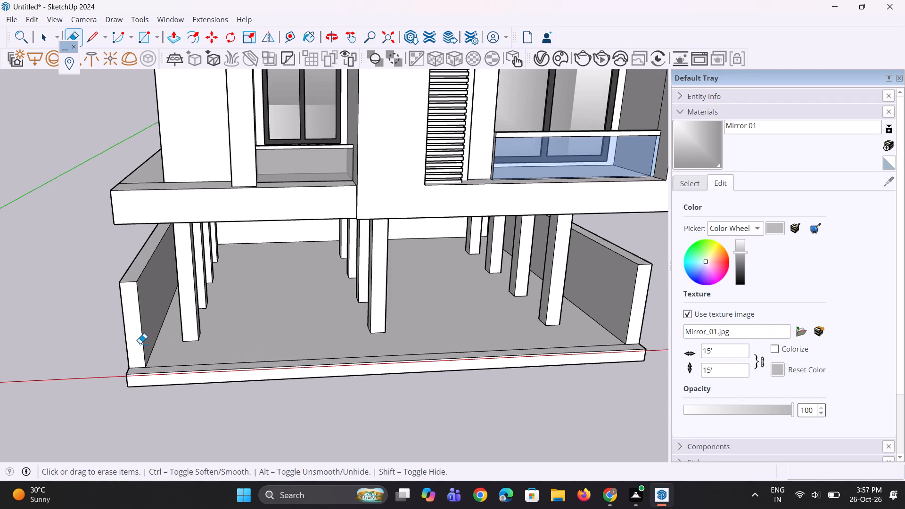
{"action": "scroll", "coordinate": [140, 344], "scroll_direction": "up", "scroll_amount": 2}
{"action": "key", "text": "space"}
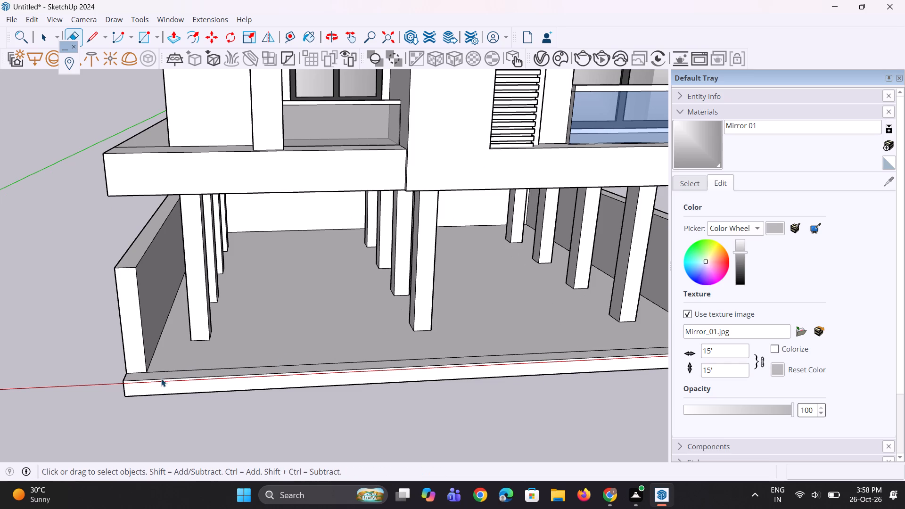
{"action": "scroll", "coordinate": [160, 379], "scroll_direction": "up", "scroll_amount": 2}
{"action": "key", "text": "space"}
{"action": "key", "text": "space"}
{"action": "scroll", "coordinate": [149, 376], "scroll_direction": "up", "scroll_amount": 4}
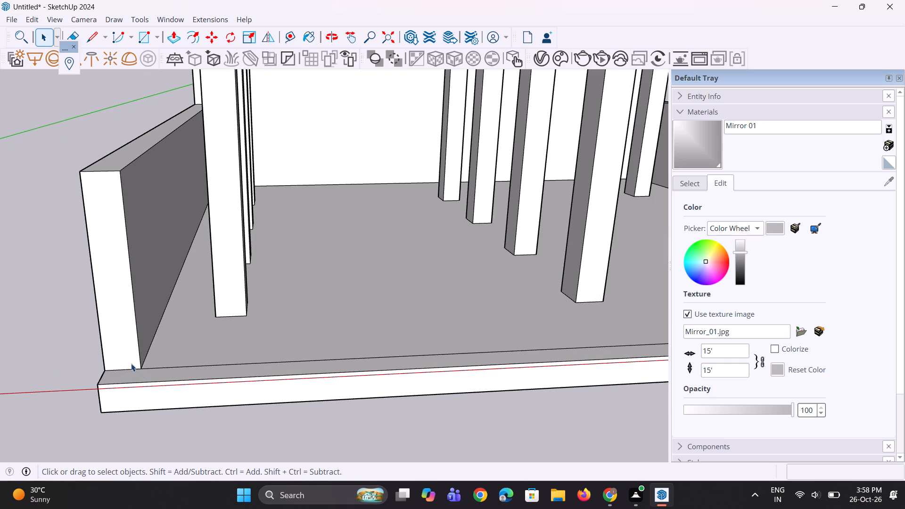
{"action": "key", "text": "p"}
{"action": "left_click", "coordinate": [120, 350]}
{"action": "left_click", "coordinate": [164, 388]}
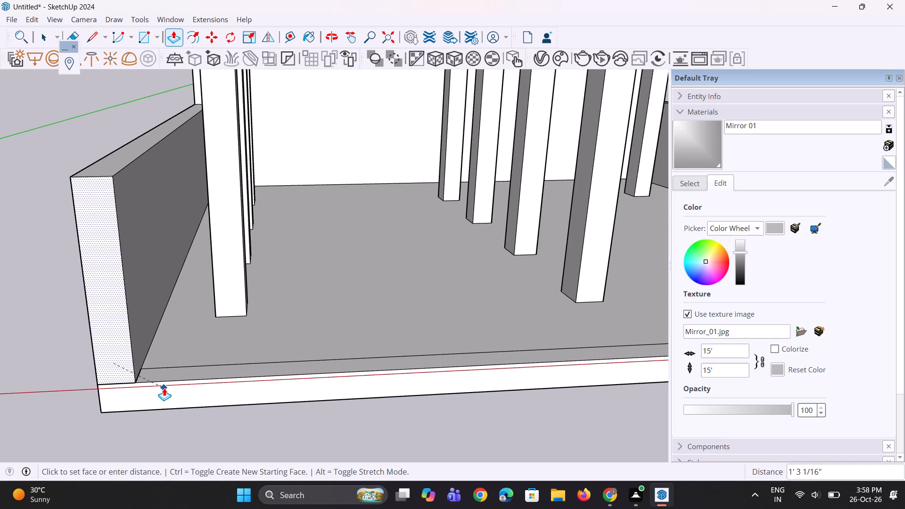
Copy the left side wall's short inner base edge about 11 11/16" inward along the slab's front strip.
{"action": "middle_click_drag", "start_coordinate": [165, 360], "coordinate": [147, 386]}
{"action": "key", "text": "space"}
{"action": "key", "text": "space"}
{"action": "left_click", "coordinate": [132, 382]}
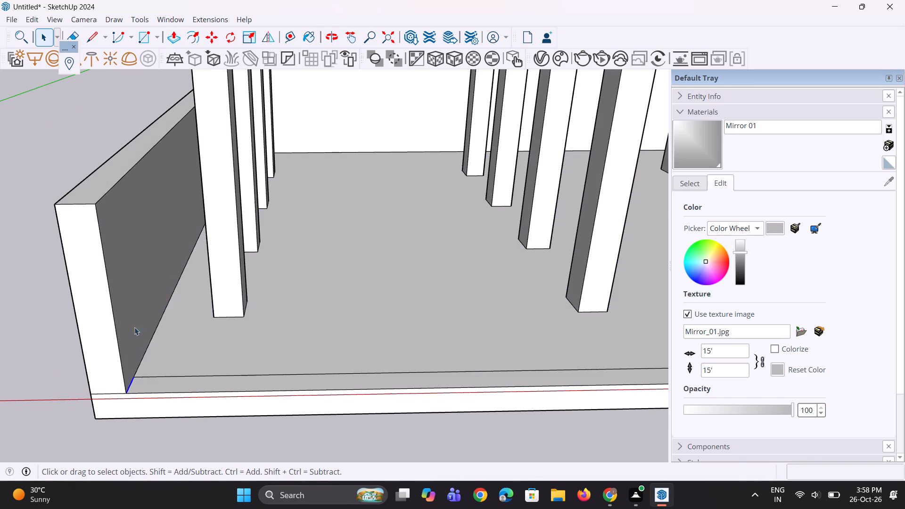
{"action": "scroll", "coordinate": [121, 312], "scroll_direction": "down", "scroll_amount": 2}
{"action": "middle_click_drag", "start_coordinate": [140, 400], "coordinate": [140, 415]}
{"action": "scroll", "coordinate": [123, 388], "scroll_direction": "up", "scroll_amount": 1}
{"action": "key", "text": "m"}
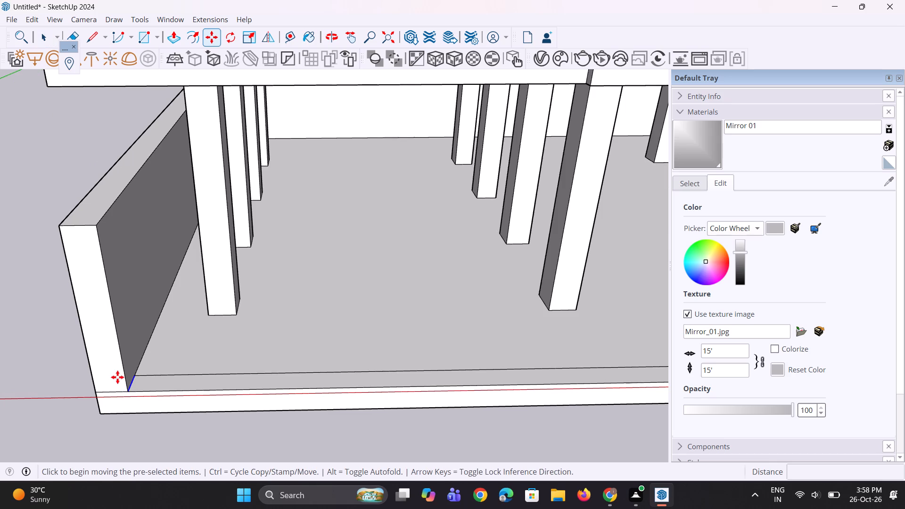
{"action": "scroll", "coordinate": [128, 393], "scroll_direction": "up", "scroll_amount": 2}
{"action": "left_click", "coordinate": [127, 391]}
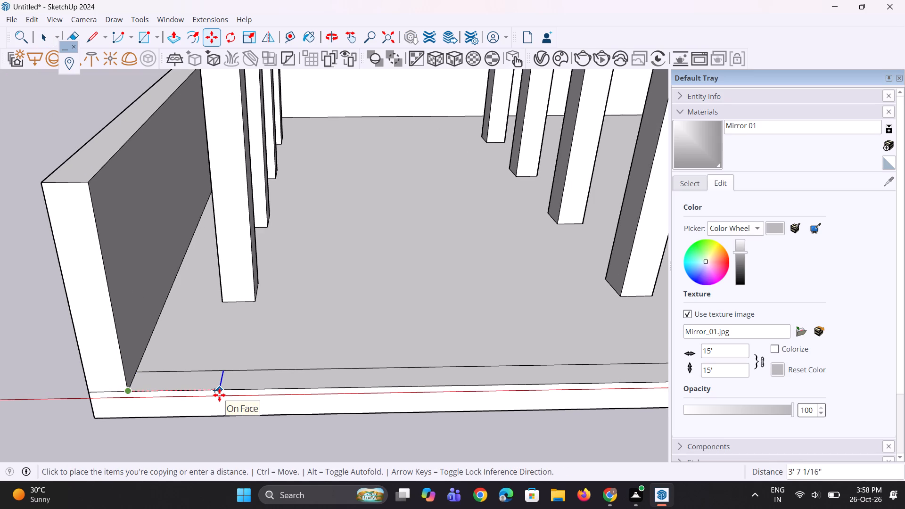
{"action": "scroll", "coordinate": [219, 395], "scroll_direction": "down", "scroll_amount": 3}
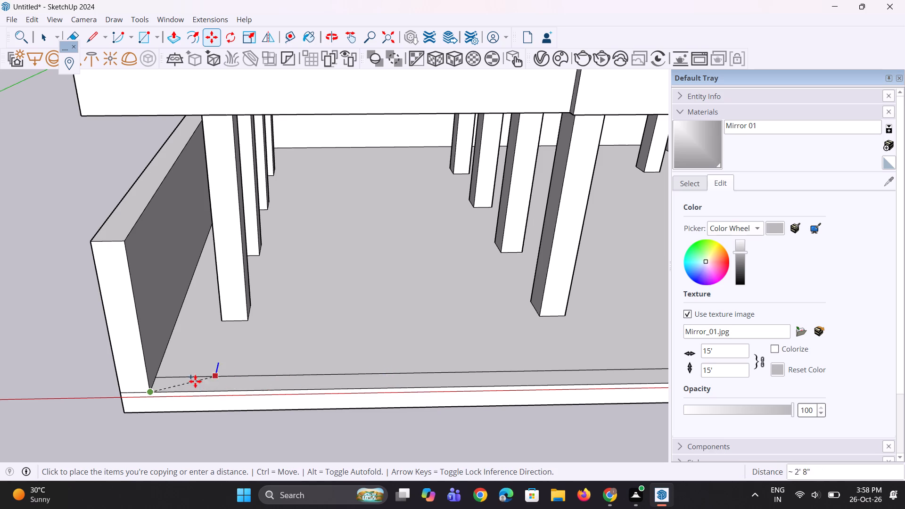
{"action": "scroll", "coordinate": [192, 385], "scroll_direction": "up", "scroll_amount": 4}
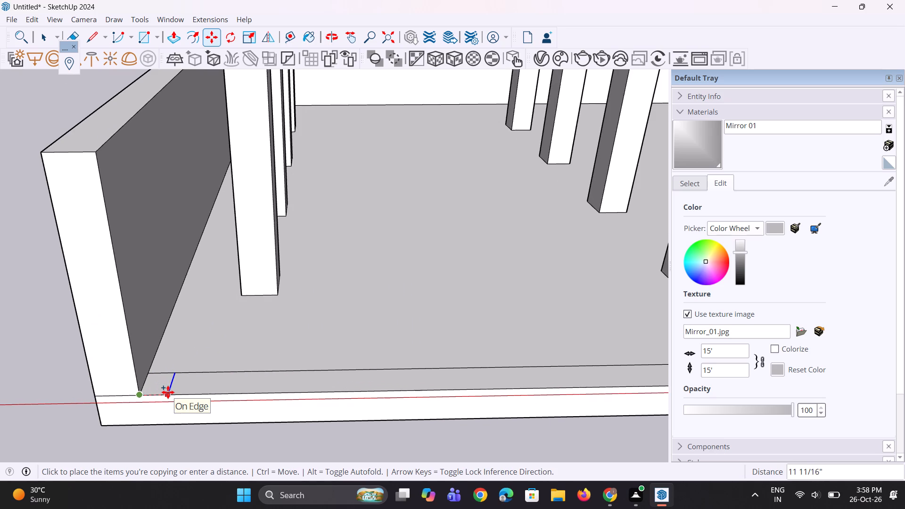
{"action": "left_click", "coordinate": [168, 392]}
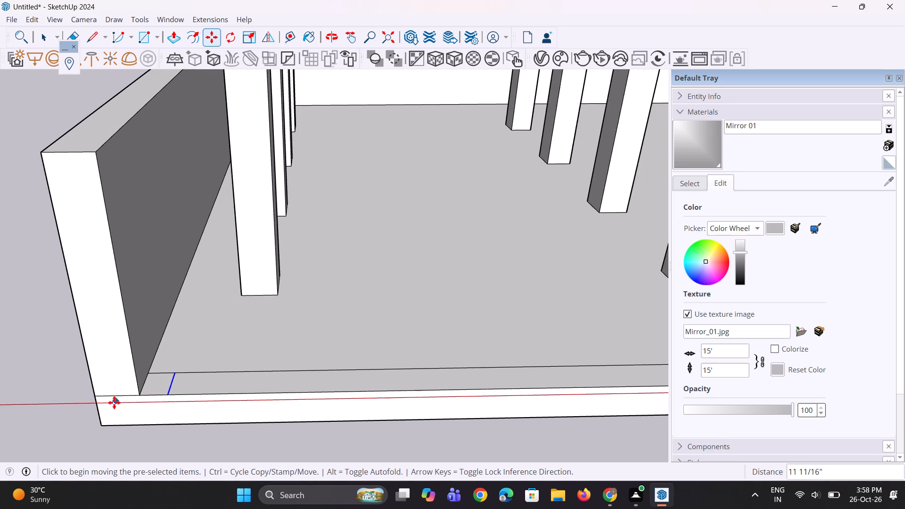
Copy the new dividing edge about 16' 10 13/16" farther along the slab's front strip.
{"action": "scroll", "coordinate": [112, 403], "scroll_direction": "down", "scroll_amount": 3}
{"action": "scroll", "coordinate": [143, 402], "scroll_direction": "up", "scroll_amount": 3}
{"action": "key", "text": "m"}
{"action": "scroll", "coordinate": [167, 397], "scroll_direction": "up", "scroll_amount": 3}
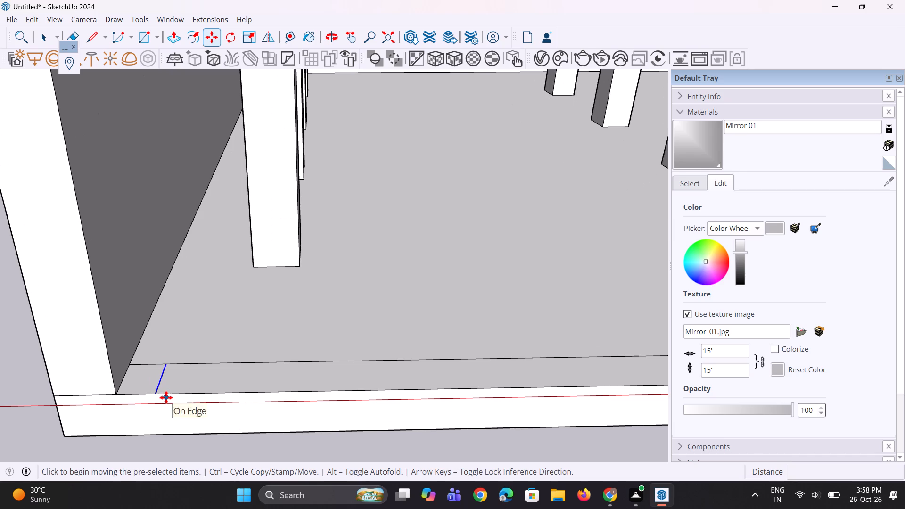
{"action": "left_click", "coordinate": [158, 394]}
{"action": "scroll", "coordinate": [288, 401], "scroll_direction": "down", "scroll_amount": 7}
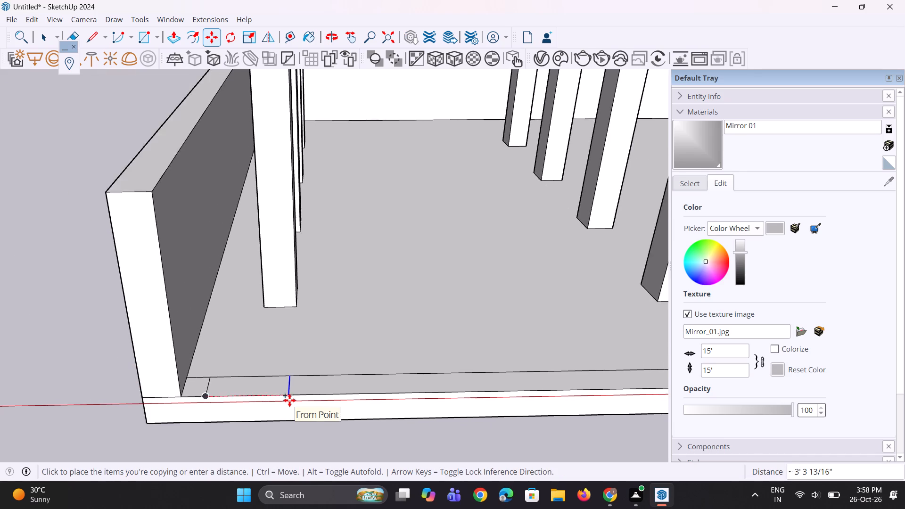
{"action": "scroll", "coordinate": [289, 400], "scroll_direction": "down", "scroll_amount": 6}
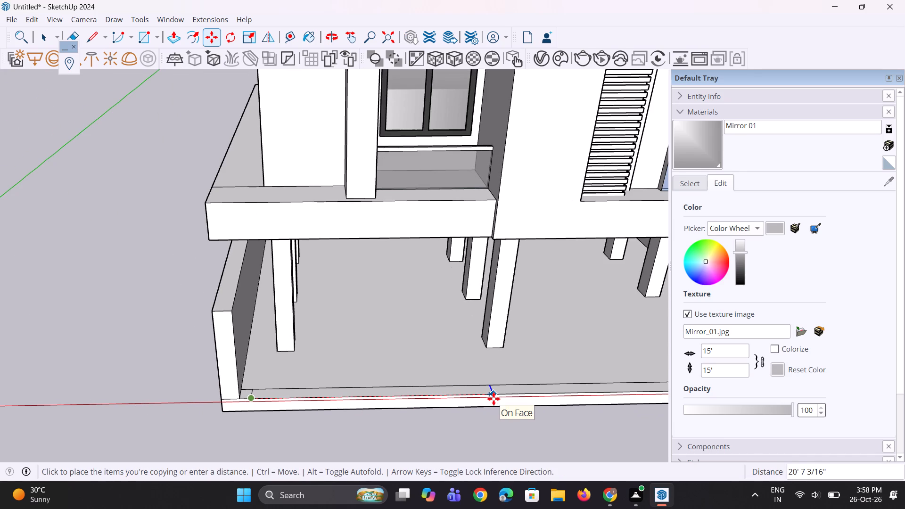
{"action": "left_click", "coordinate": [450, 396]}
Copy the small face beside the left side wall about 17' 10 1/2" along the front strip, against the farther dividing edge.
{"action": "middle_click_drag", "start_coordinate": [334, 402], "coordinate": [261, 419]}
{"action": "scroll", "coordinate": [187, 375], "scroll_direction": "down", "scroll_amount": 5}
{"action": "middle_click_drag", "start_coordinate": [218, 381], "coordinate": [261, 383]}
{"action": "key", "text": "space"}
{"action": "scroll", "coordinate": [327, 412], "scroll_direction": "up", "scroll_amount": 3}
{"action": "key", "text": "space"}
{"action": "scroll", "coordinate": [343, 415], "scroll_direction": "up", "scroll_amount": 1}
{"action": "key", "text": "m"}
{"action": "scroll", "coordinate": [341, 415], "scroll_direction": "up", "scroll_amount": 4}
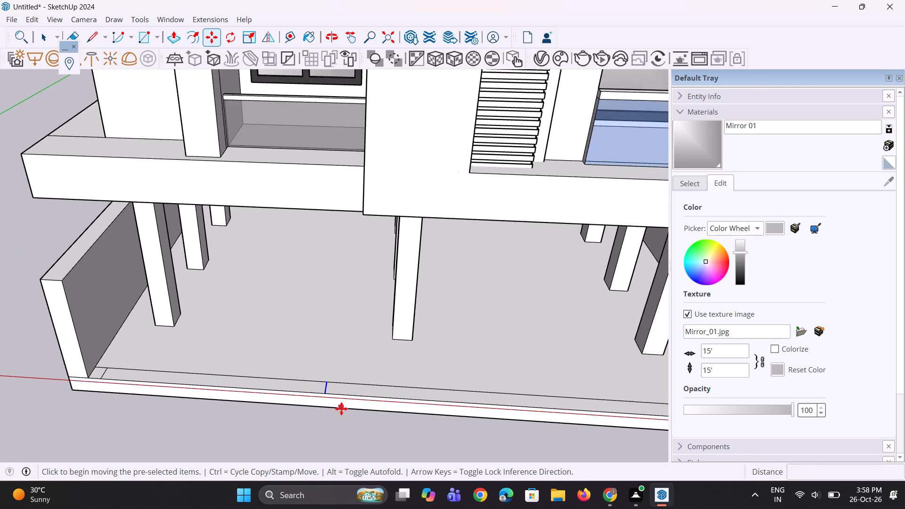
{"action": "scroll", "coordinate": [341, 409], "scroll_direction": "up", "scroll_amount": 2}
{"action": "key", "text": "space"}
{"action": "key", "text": "space"}
{"action": "scroll", "coordinate": [173, 397], "scroll_direction": "down", "scroll_amount": 4}
{"action": "scroll", "coordinate": [41, 383], "scroll_direction": "up", "scroll_amount": 3}
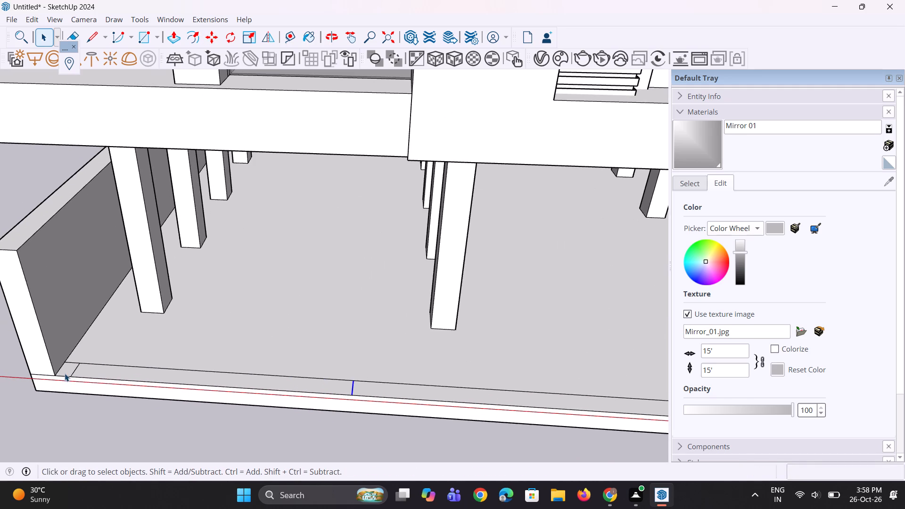
{"action": "left_click", "coordinate": [65, 372]}
{"action": "scroll", "coordinate": [69, 378], "scroll_direction": "up", "scroll_amount": 2}
{"action": "key", "text": "m"}
{"action": "scroll", "coordinate": [60, 387], "scroll_direction": "up", "scroll_amount": 2}
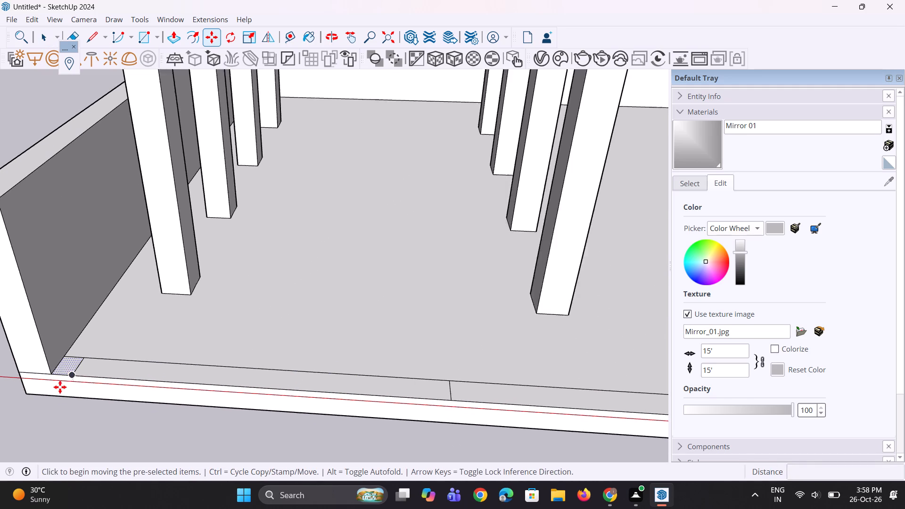
{"action": "left_click", "coordinate": [53, 375]}
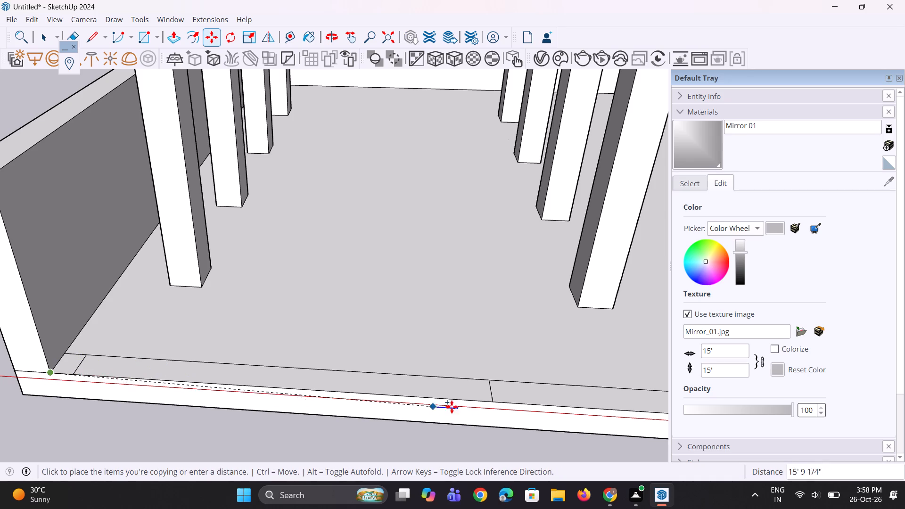
{"action": "left_click", "coordinate": [495, 403]}
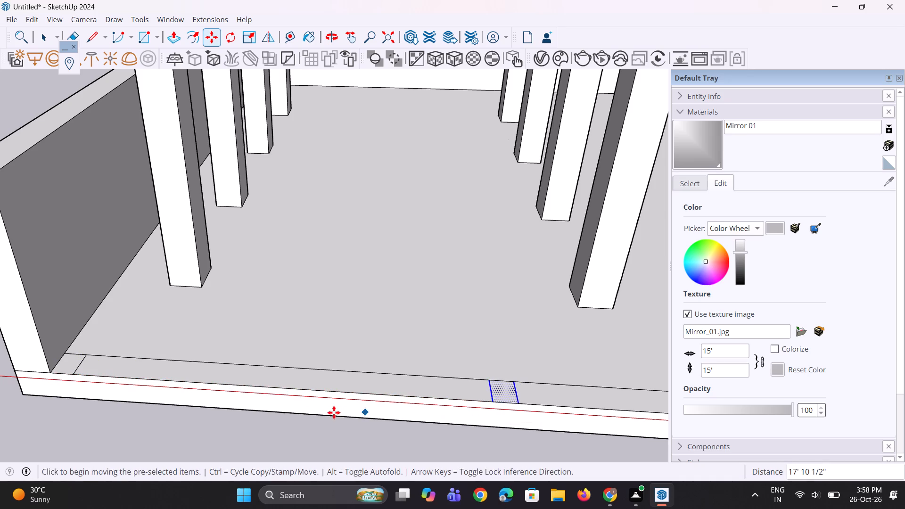
Move the copied small face about 1' 7 5/16" farther from the left side wall along the front strip.
{"action": "middle_click_drag", "start_coordinate": [332, 411], "coordinate": [329, 399]}
{"action": "scroll", "coordinate": [330, 408], "scroll_direction": "up", "scroll_amount": 1}
{"action": "key", "text": "space"}
{"action": "left_click", "coordinate": [224, 419]}
{"action": "scroll", "coordinate": [280, 402], "scroll_direction": "down", "scroll_amount": 11}
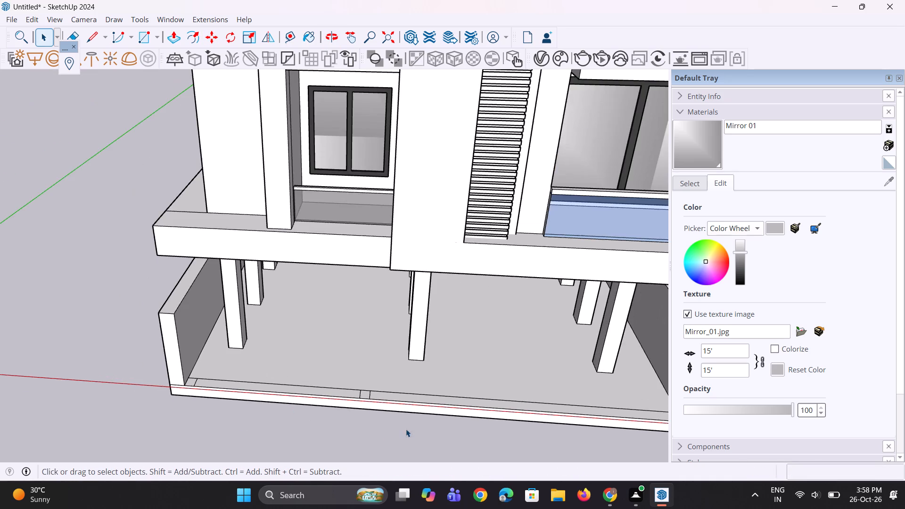
{"action": "middle_click_drag", "start_coordinate": [402, 432], "coordinate": [388, 447]}
{"action": "scroll", "coordinate": [358, 395], "scroll_direction": "up", "scroll_amount": 9}
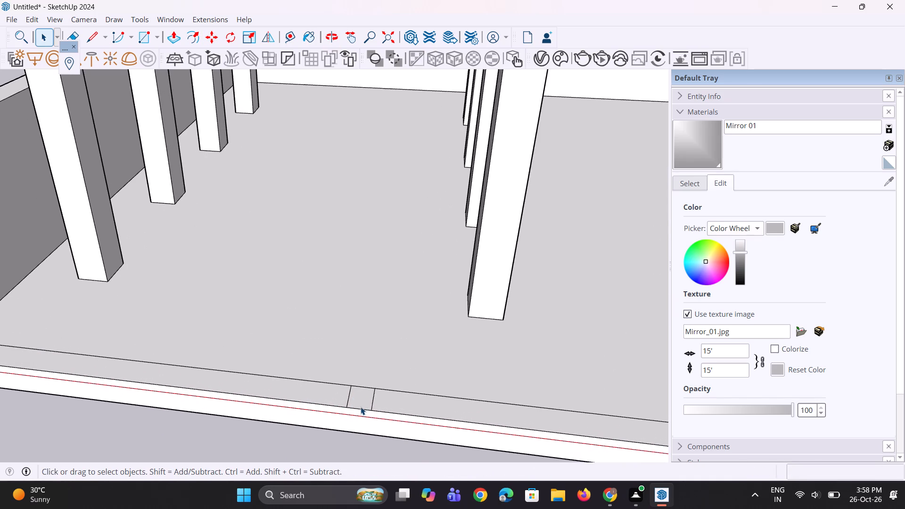
{"action": "left_click", "coordinate": [361, 406]}
{"action": "key", "text": "m"}
{"action": "left_click", "coordinate": [361, 401]}
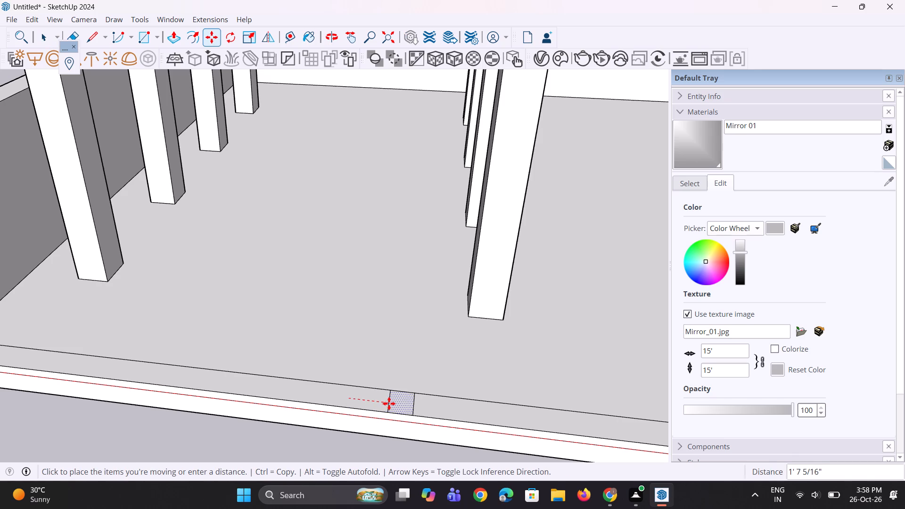
{"action": "left_click", "coordinate": [391, 404]}
{"action": "scroll", "coordinate": [394, 404], "scroll_direction": "down", "scroll_amount": 5}
{"action": "key", "text": "space"}
{"action": "key", "text": "space"}
{"action": "left_click", "coordinate": [319, 430]}
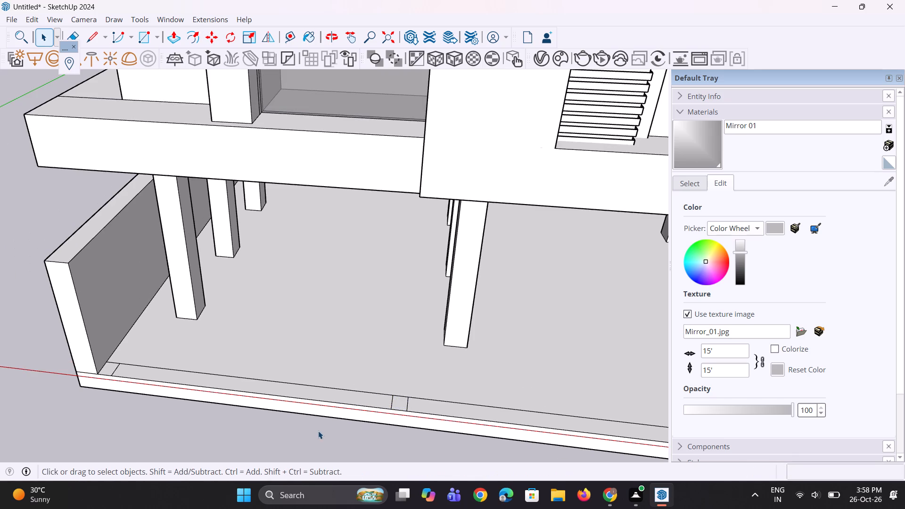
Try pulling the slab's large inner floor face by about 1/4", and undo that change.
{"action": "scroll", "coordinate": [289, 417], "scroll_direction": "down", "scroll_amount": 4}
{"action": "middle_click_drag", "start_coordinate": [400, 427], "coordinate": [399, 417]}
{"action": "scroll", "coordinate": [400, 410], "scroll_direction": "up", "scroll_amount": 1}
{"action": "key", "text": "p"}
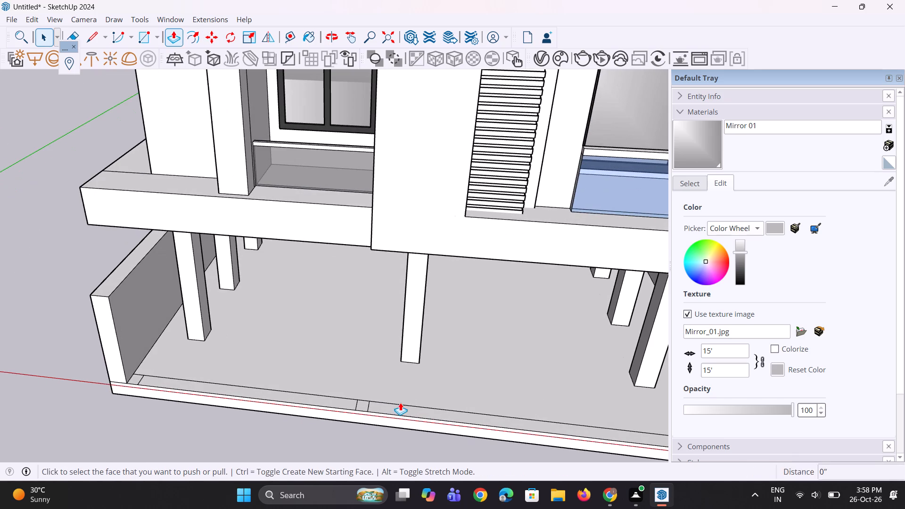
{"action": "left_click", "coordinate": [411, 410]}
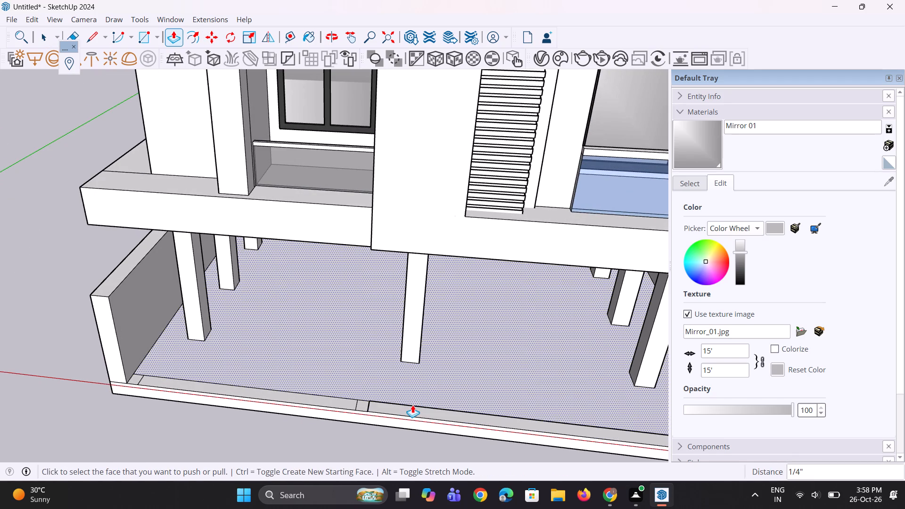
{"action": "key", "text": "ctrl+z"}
Pull up the front strip section beyond the copied small face into a front wall about 8' 8 3/16" high.
{"action": "scroll", "coordinate": [412, 408], "scroll_direction": "up", "scroll_amount": 5, "text": "ctrl"}
{"action": "left_click", "coordinate": [409, 412]}
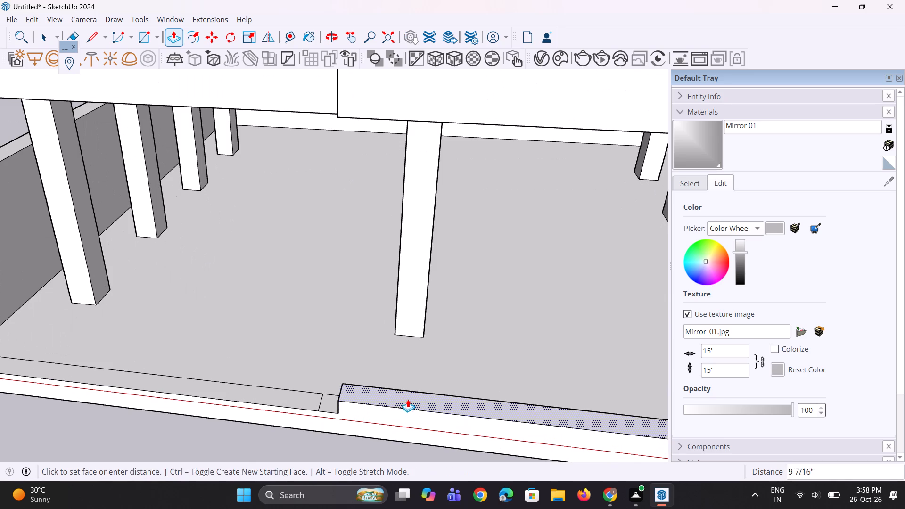
{"action": "scroll", "coordinate": [310, 353], "scroll_direction": "down", "scroll_amount": 3}
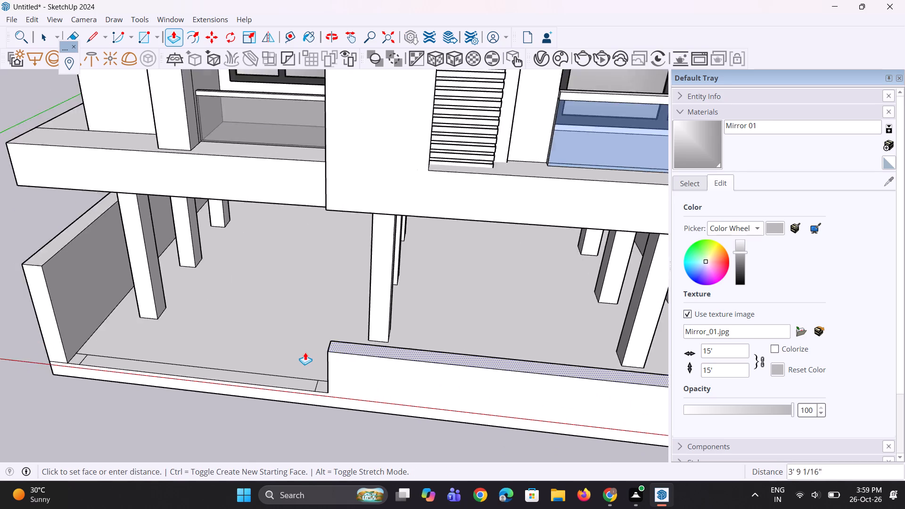
{"action": "scroll", "coordinate": [305, 352], "scroll_direction": "down", "scroll_amount": 8}
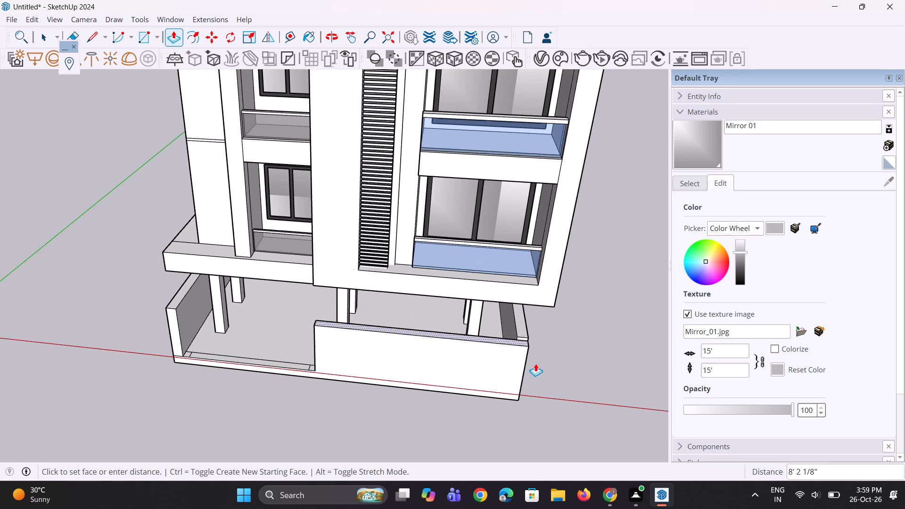
{"action": "middle_click_drag", "start_coordinate": [530, 364], "coordinate": [215, 332]}
{"action": "left_click", "coordinate": [339, 392]}
Pull up the small face beside the left side wall into a post about 8' 8 3/16" high, level with that wall's top.
{"action": "middle_click_drag", "start_coordinate": [367, 456], "coordinate": [752, 446]}
{"action": "scroll", "coordinate": [460, 419], "scroll_direction": "down", "scroll_amount": 5}
{"action": "middle_click_drag", "start_coordinate": [395, 396], "coordinate": [403, 387]}
{"action": "scroll", "coordinate": [300, 402], "scroll_direction": "up", "scroll_amount": 5}
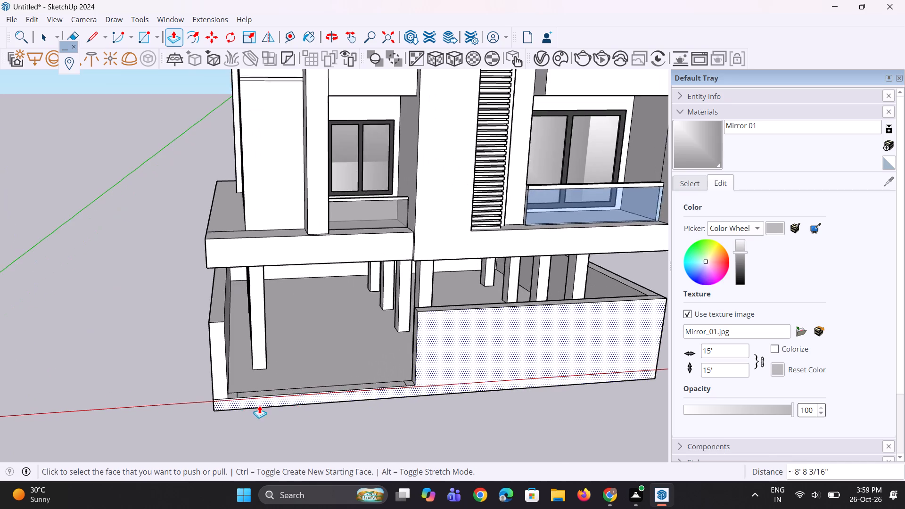
{"action": "scroll", "coordinate": [259, 405], "scroll_direction": "up", "scroll_amount": 2}
{"action": "middle_click_drag", "start_coordinate": [233, 404], "coordinate": [225, 409]}
{"action": "scroll", "coordinate": [225, 409], "scroll_direction": "up", "scroll_amount": 3}
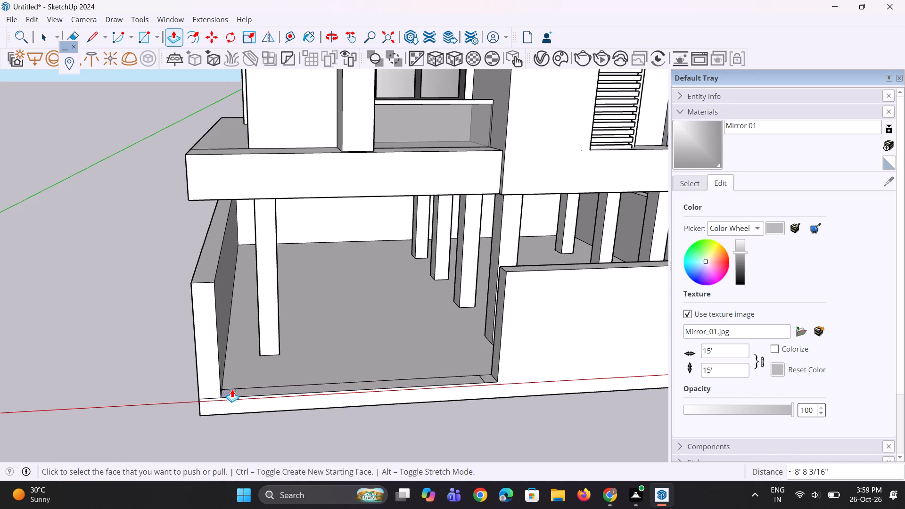
{"action": "left_click", "coordinate": [232, 389]}
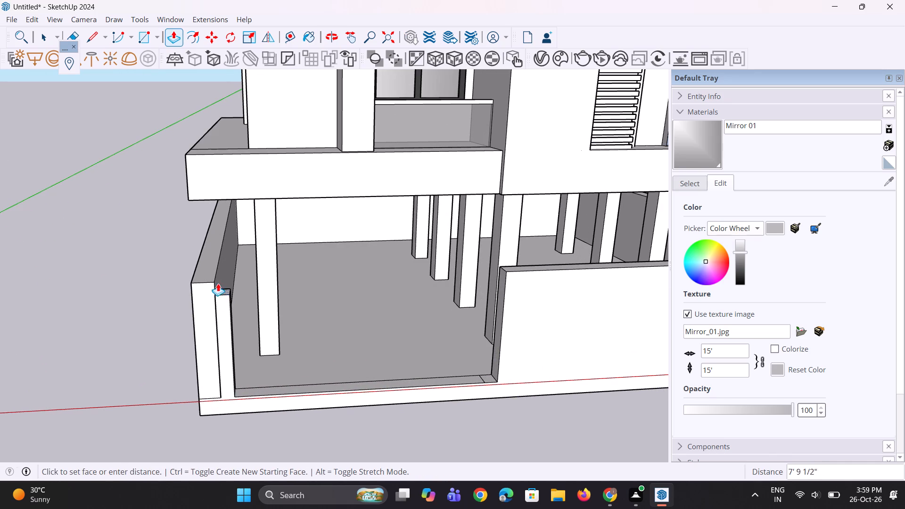
{"action": "left_click", "coordinate": [208, 281]}
Pull up the small face at the front wall's open end by the same 8' 8 3/16" to form the matching post.
{"action": "scroll", "coordinate": [505, 385], "scroll_direction": "up", "scroll_amount": 1}
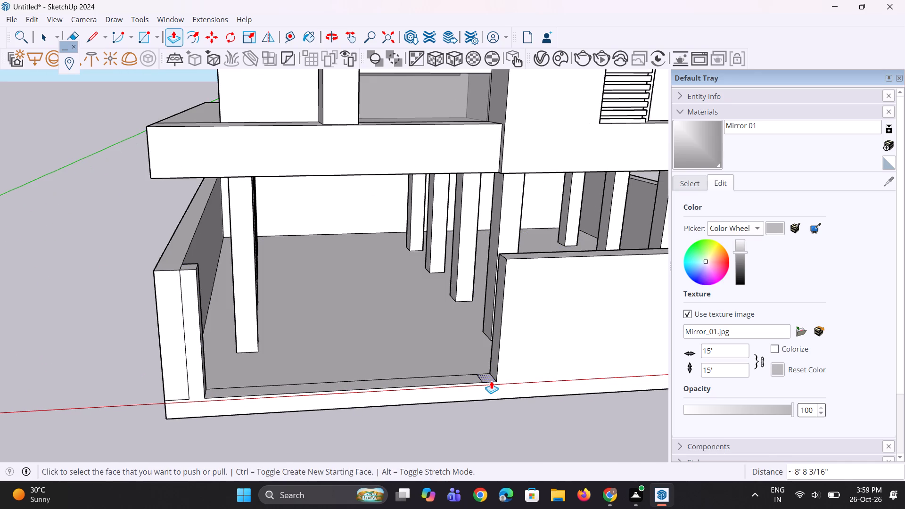
{"action": "double_click", "coordinate": [489, 379]}
{"action": "scroll", "coordinate": [489, 379], "scroll_direction": "up", "scroll_amount": 1}
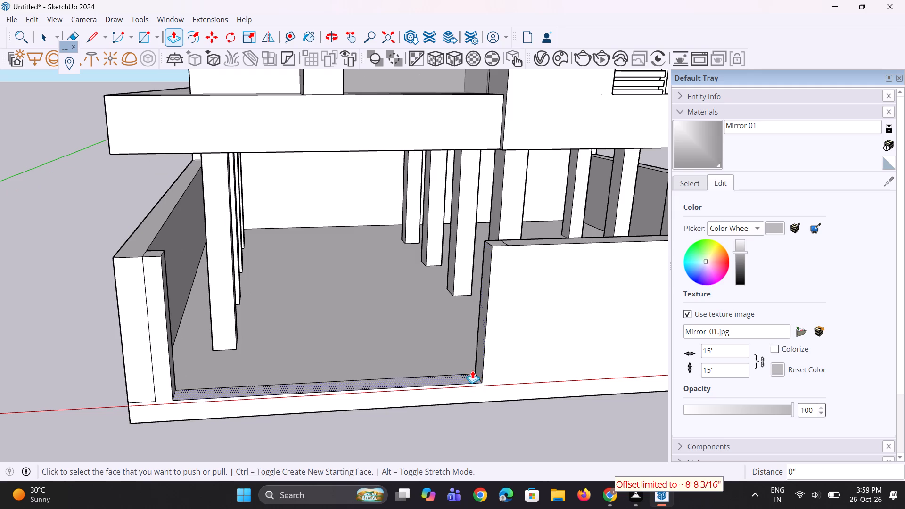
{"action": "key", "text": "ctrl+z"}
{"action": "scroll", "coordinate": [471, 370], "scroll_direction": "up", "scroll_amount": 3, "text": "ctrl"}
{"action": "double_click", "coordinate": [492, 382]}
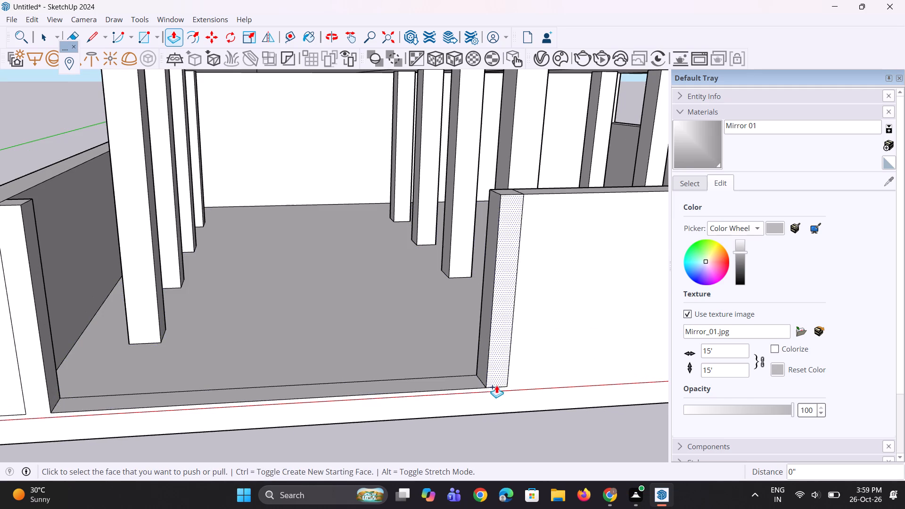
Draw an upright rectangle about 18' 7" wide across the entrance opening, from the base between the two gate posts up to their tops.
{"action": "middle_click", "coordinate": [479, 394]}
{"action": "scroll", "coordinate": [515, 406], "scroll_direction": "down", "scroll_amount": 6}
{"action": "scroll", "coordinate": [496, 394], "scroll_direction": "up", "scroll_amount": 1}
{"action": "middle_click_drag", "start_coordinate": [478, 368], "coordinate": [464, 343]}
{"action": "key", "text": "space"}
{"action": "key", "text": "space"}
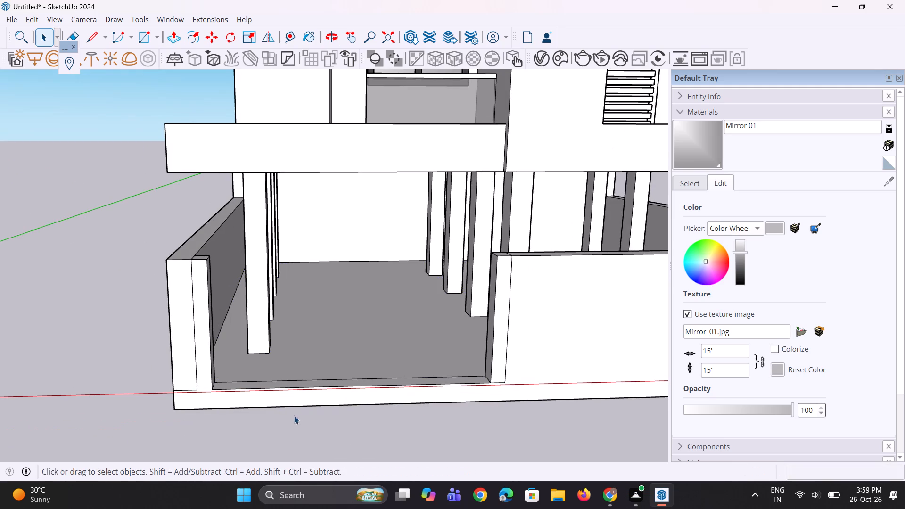
{"action": "key", "text": "r"}
{"action": "scroll", "coordinate": [251, 418], "scroll_direction": "up", "scroll_amount": 2}
{"action": "left_click_drag", "start_coordinate": [210, 386], "coordinate": [219, 386]}
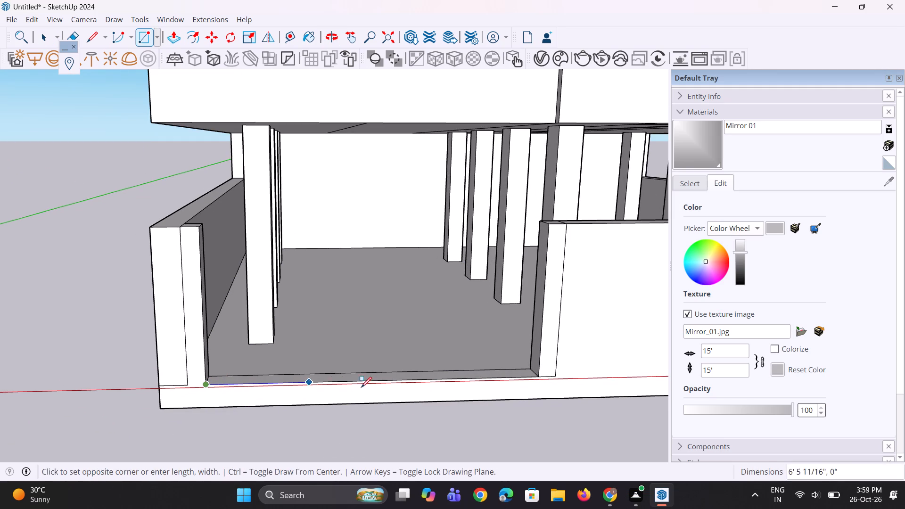
{"action": "left_click", "coordinate": [548, 228]}
{"action": "middle_click_drag", "start_coordinate": [512, 285], "coordinate": [491, 257]}
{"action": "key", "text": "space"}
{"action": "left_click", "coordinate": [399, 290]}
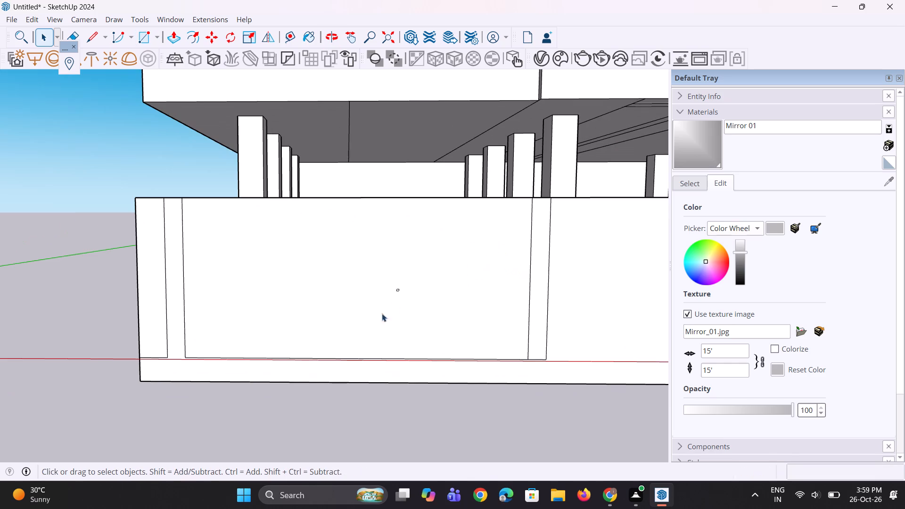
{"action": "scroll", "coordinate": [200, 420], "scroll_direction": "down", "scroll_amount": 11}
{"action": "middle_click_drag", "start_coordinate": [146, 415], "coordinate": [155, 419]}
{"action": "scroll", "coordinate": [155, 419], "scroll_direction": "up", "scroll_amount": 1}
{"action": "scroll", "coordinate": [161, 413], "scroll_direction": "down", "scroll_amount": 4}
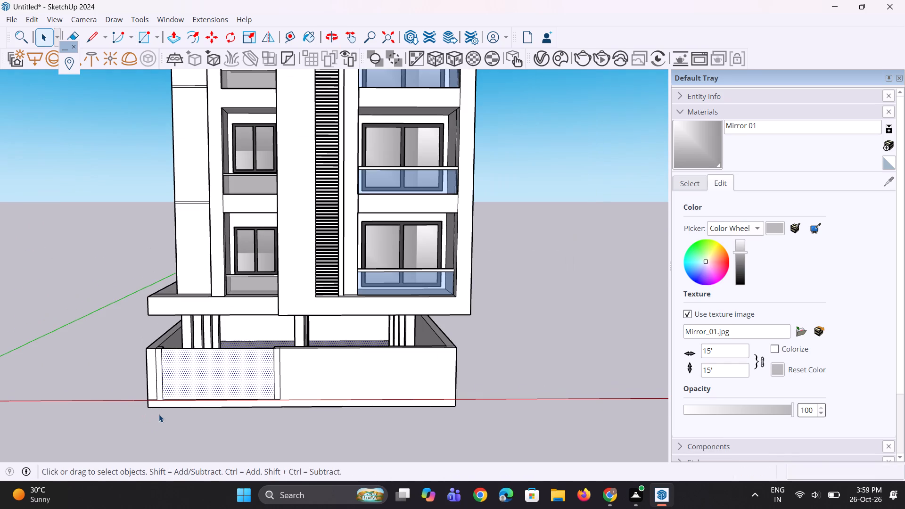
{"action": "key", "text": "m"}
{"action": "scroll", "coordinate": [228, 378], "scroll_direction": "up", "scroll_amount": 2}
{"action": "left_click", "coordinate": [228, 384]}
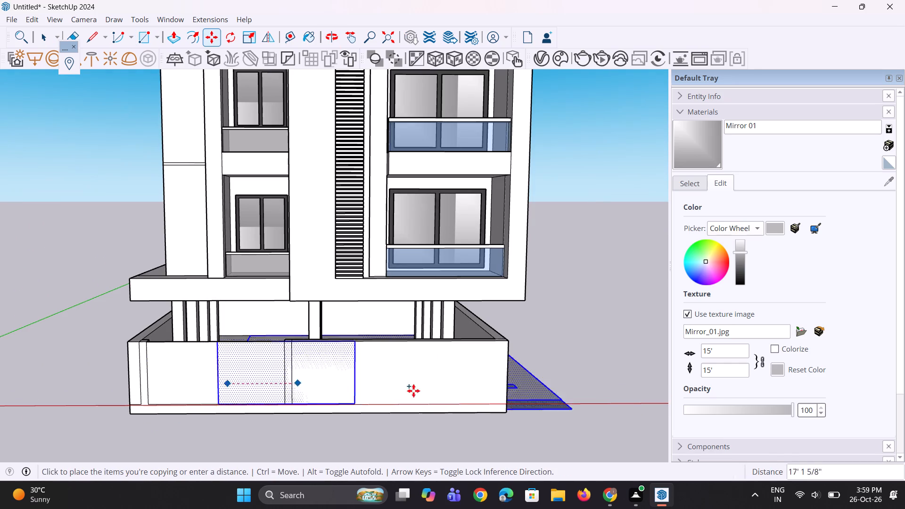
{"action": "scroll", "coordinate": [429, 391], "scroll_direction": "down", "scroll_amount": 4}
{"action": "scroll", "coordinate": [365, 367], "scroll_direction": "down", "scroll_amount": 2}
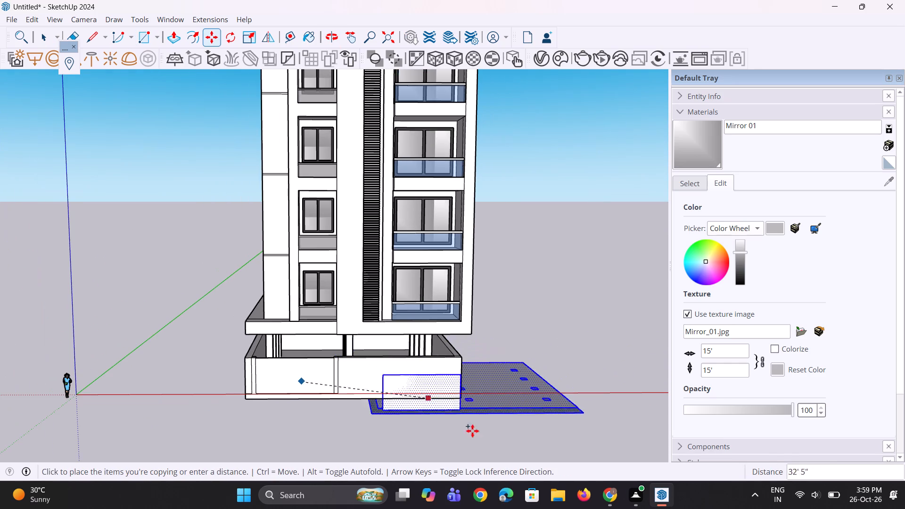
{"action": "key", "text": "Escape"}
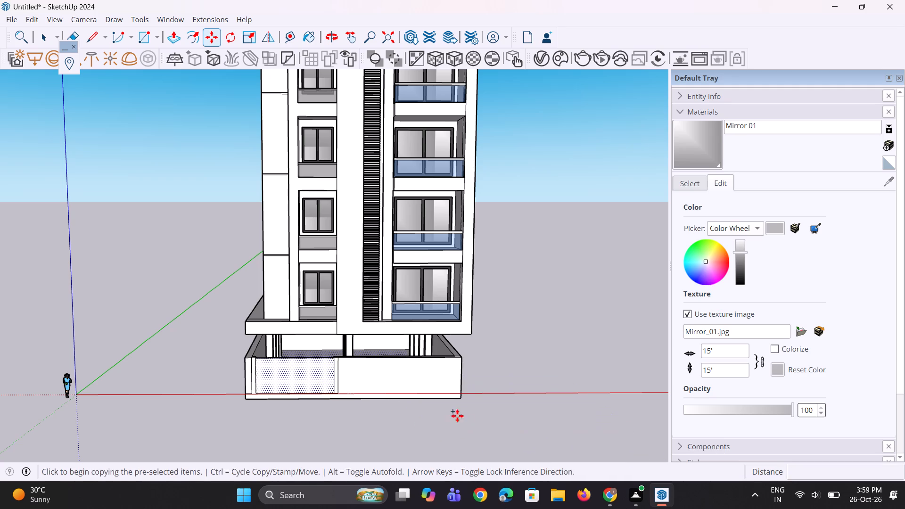
Copy only the entrance opening's rectangular face about 62' sideways, onto the open ground beside the building.
{"action": "middle_click_drag", "start_coordinate": [406, 408], "coordinate": [406, 431]}
{"action": "key", "text": "space"}
{"action": "left_click", "coordinate": [283, 416]}
{"action": "key", "text": "space"}
{"action": "left_click", "coordinate": [307, 378]}
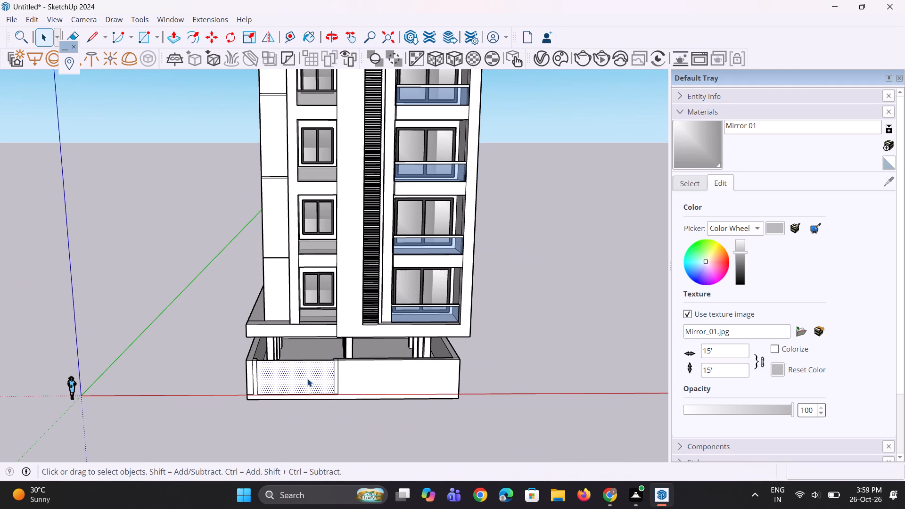
{"action": "key", "text": "m"}
{"action": "left_click_drag", "start_coordinate": [304, 385], "coordinate": [311, 386]}
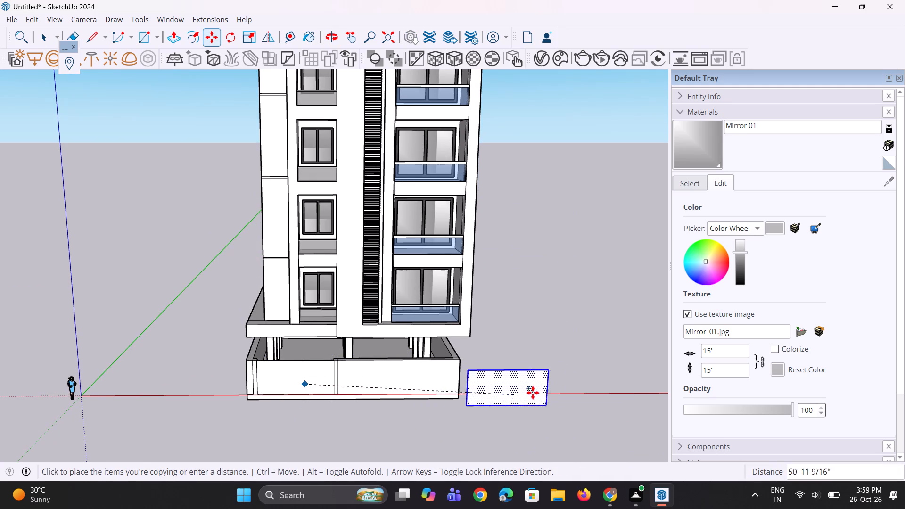
{"action": "left_click", "coordinate": [559, 382]}
{"action": "middle_click_drag", "start_coordinate": [497, 464], "coordinate": [495, 448]}
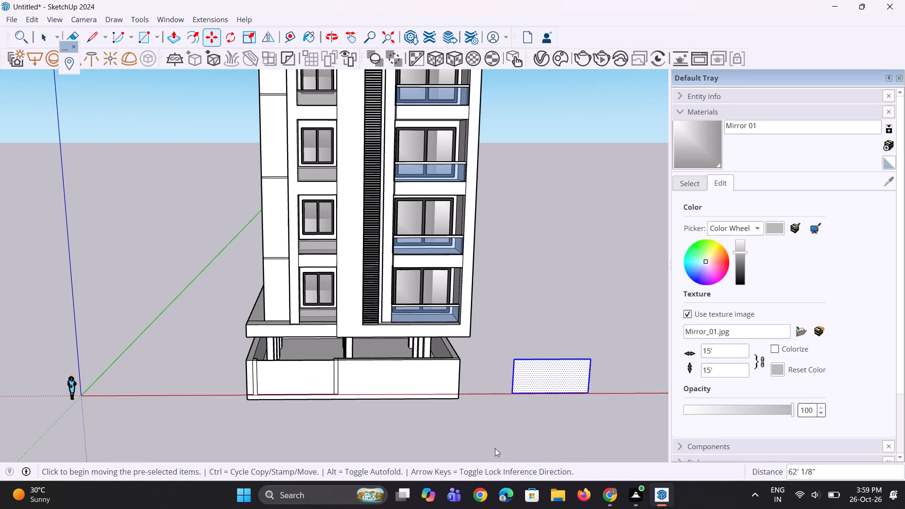
{"action": "middle_click_drag", "start_coordinate": [495, 448], "coordinate": [493, 426]}
{"action": "key", "text": "space"}
{"action": "key", "text": "space"}
{"action": "scroll", "coordinate": [356, 420], "scroll_direction": "down", "scroll_amount": 3}
{"action": "scroll", "coordinate": [345, 409], "scroll_direction": "up", "scroll_amount": 5}
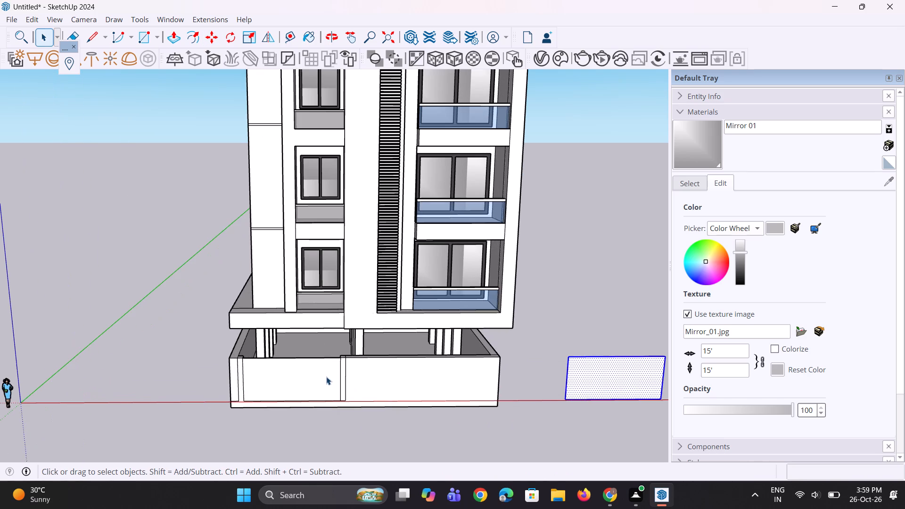
Delete the original face filling the entrance opening and its leftover top edge between the gate posts.
{"action": "left_click", "coordinate": [326, 377]}
{"action": "key", "text": "Delete"}
{"action": "scroll", "coordinate": [315, 381], "scroll_direction": "up", "scroll_amount": 6}
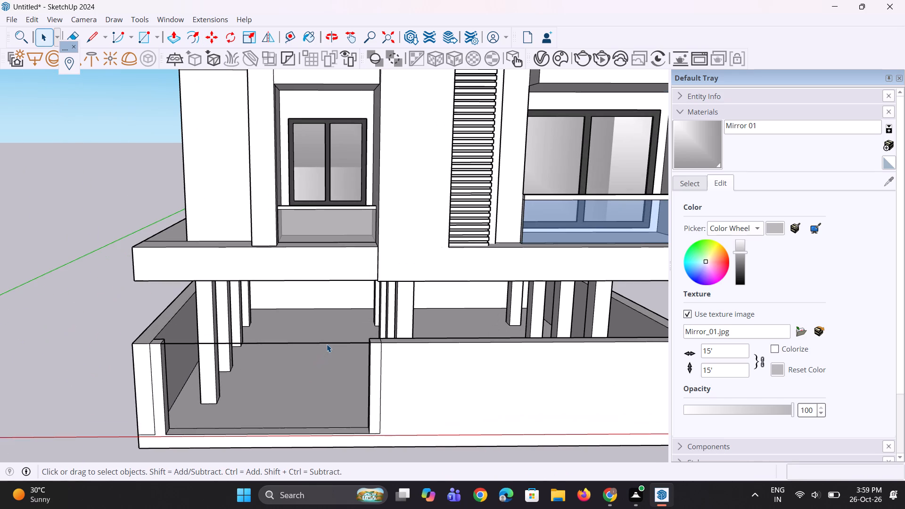
{"action": "left_click", "coordinate": [327, 344]}
{"action": "key", "text": "Delete"}
{"action": "scroll", "coordinate": [276, 379], "scroll_direction": "down", "scroll_amount": 4}
{"action": "scroll", "coordinate": [219, 383], "scroll_direction": "down", "scroll_amount": 5}
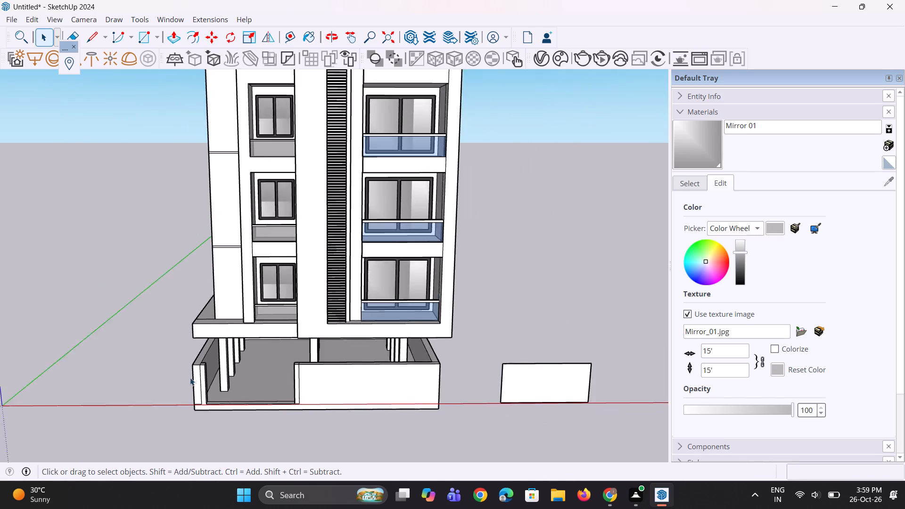
Push/Pull the copied face beside the building by 3" to make a solid gate panel.
{"action": "middle_click_drag", "start_coordinate": [247, 366], "coordinate": [250, 391]}
{"action": "scroll", "coordinate": [326, 353], "scroll_direction": "up", "scroll_amount": 3}
{"action": "scroll", "coordinate": [551, 386], "scroll_direction": "up", "scroll_amount": 4}
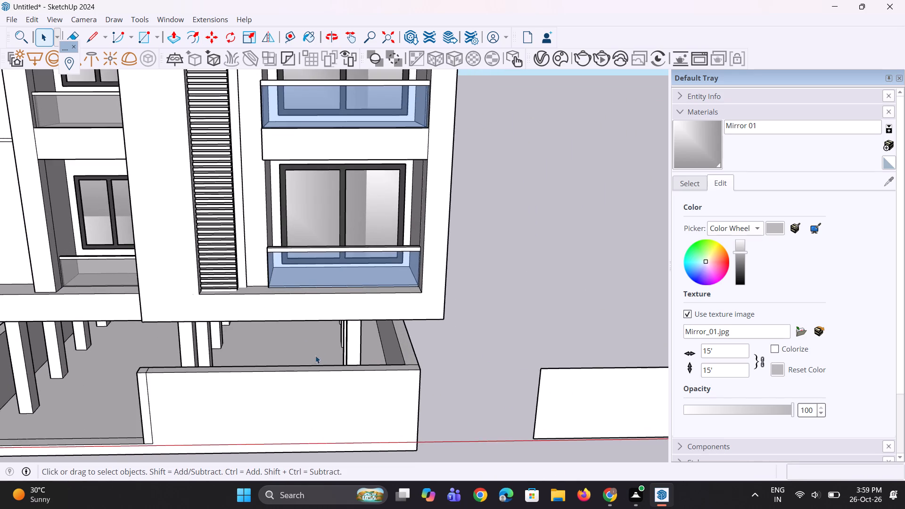
{"action": "scroll", "coordinate": [311, 356], "scroll_direction": "down", "scroll_amount": 4}
{"action": "scroll", "coordinate": [821, 393], "scroll_direction": "up", "scroll_amount": 3}
{"action": "scroll", "coordinate": [631, 381], "scroll_direction": "up", "scroll_amount": 6}
{"action": "scroll", "coordinate": [478, 406], "scroll_direction": "up", "scroll_amount": 1}
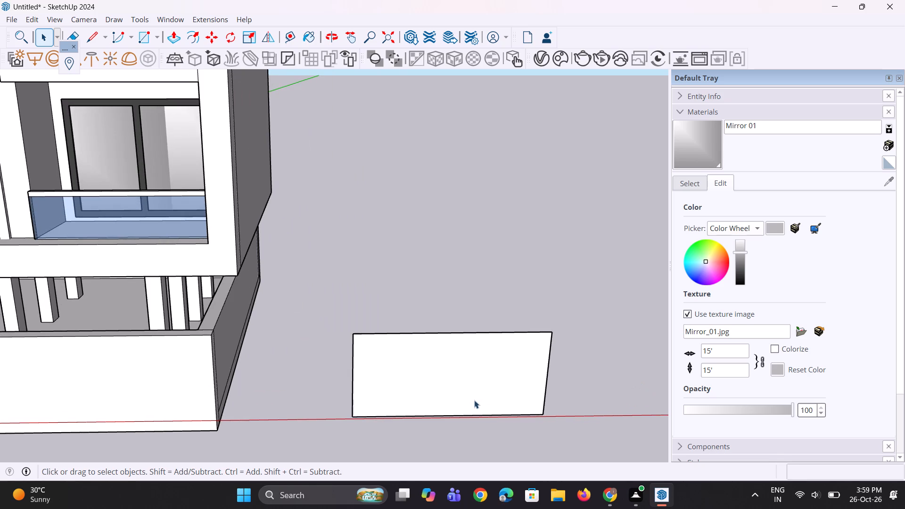
{"action": "key", "text": "p"}
{"action": "scroll", "coordinate": [456, 404], "scroll_direction": "up", "scroll_amount": 4}
{"action": "left_click", "coordinate": [448, 362]}
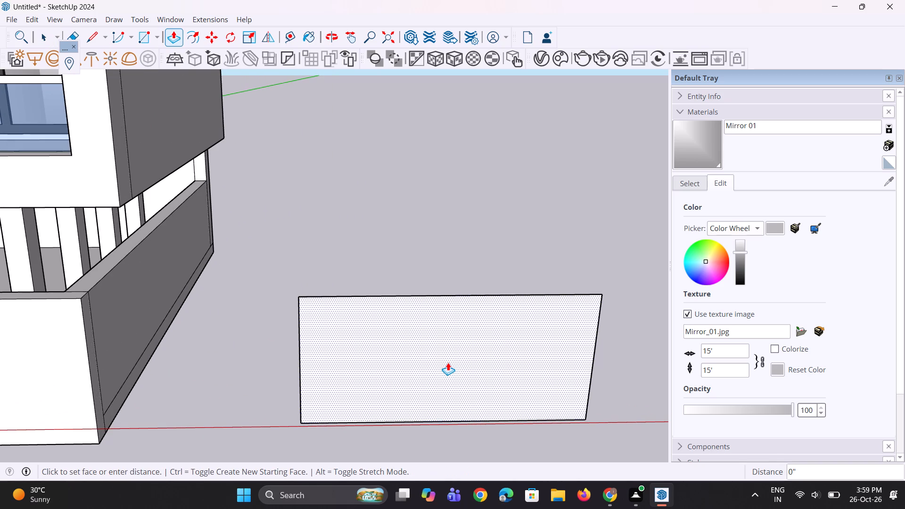
{"action": "type", "text": "3\""}
{"action": "key", "text": "Return"}
{"action": "middle_click_drag", "start_coordinate": [448, 391], "coordinate": [505, 398]}
{"action": "key", "text": "space"}
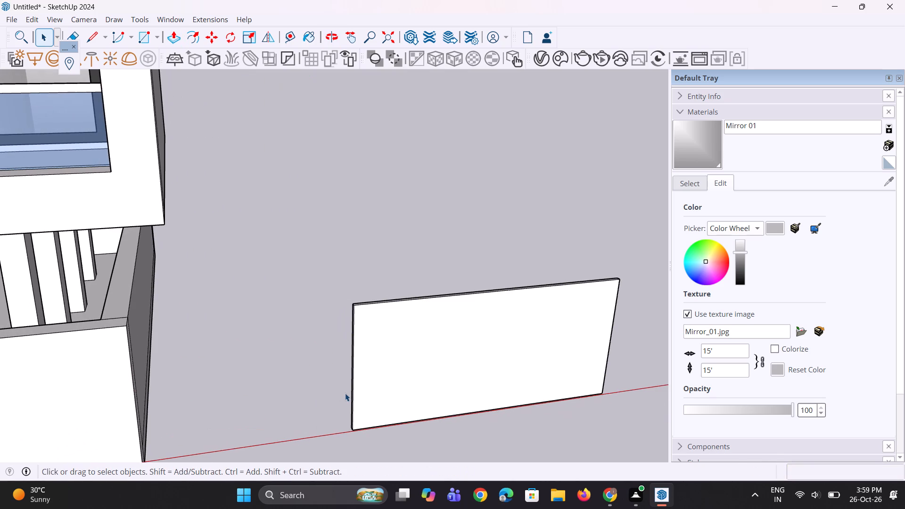
{"action": "left_click", "coordinate": [345, 393]}
{"action": "scroll", "coordinate": [324, 398], "scroll_direction": "down", "scroll_amount": 3}
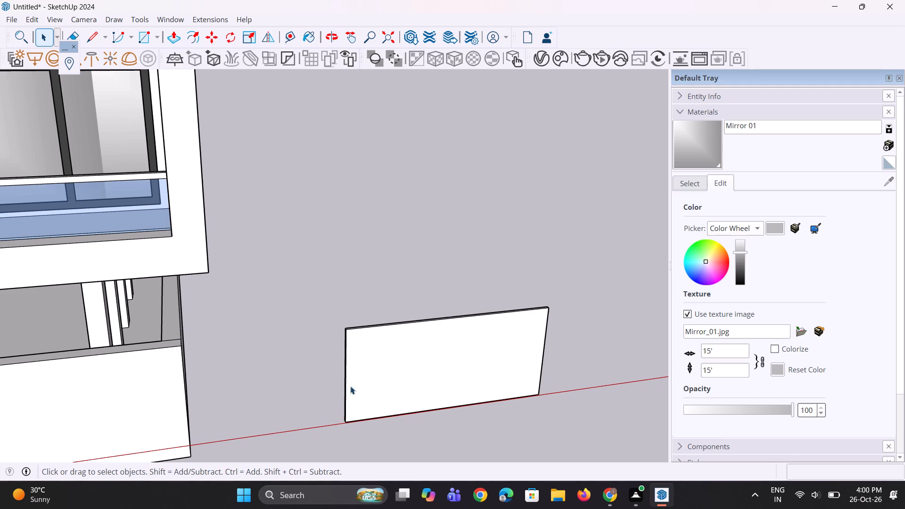
Offset the gate panel's front face outline inward by about 5 3/8".
{"action": "left_click", "coordinate": [480, 358]}
{"action": "middle_click_drag", "start_coordinate": [495, 359], "coordinate": [457, 325]}
{"action": "scroll", "coordinate": [423, 347], "scroll_direction": "up", "scroll_amount": 2}
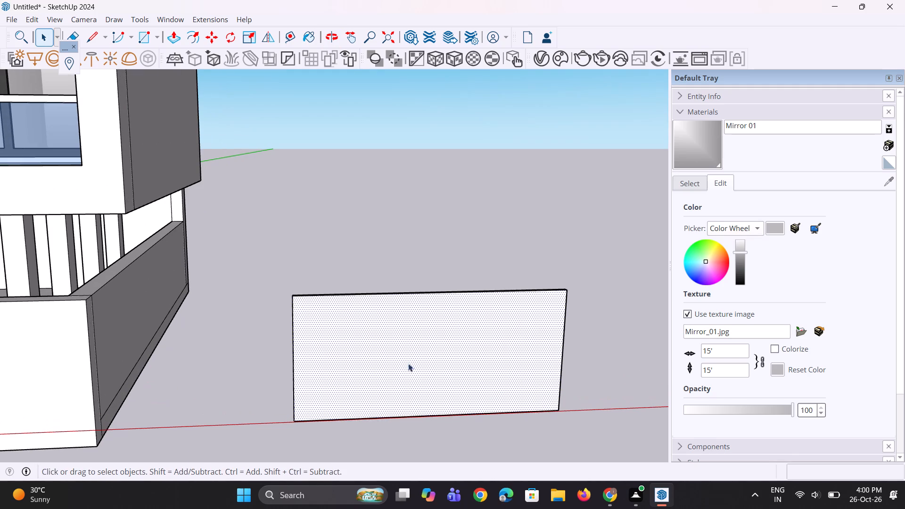
{"action": "key", "text": "f"}
{"action": "left_click", "coordinate": [301, 362]}
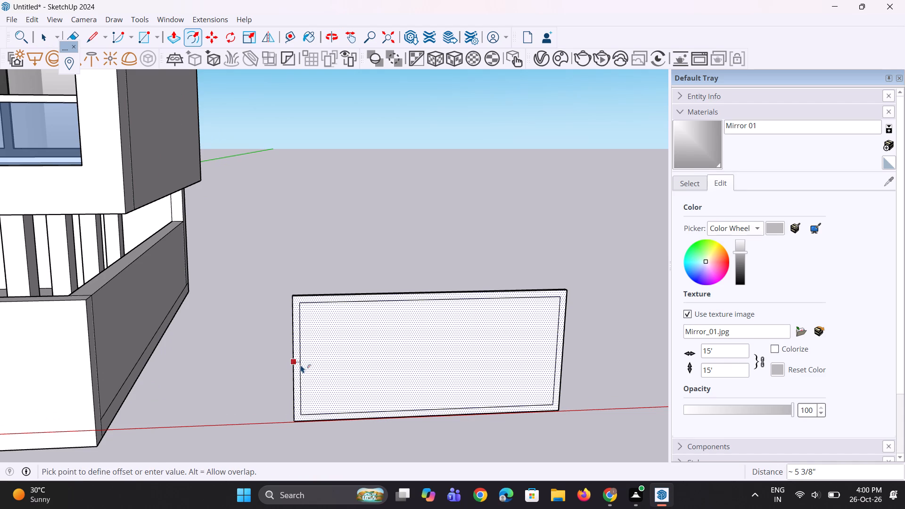
{"action": "left_click", "coordinate": [300, 366]}
{"action": "middle_click_drag", "start_coordinate": [374, 414], "coordinate": [382, 381]}
{"action": "key", "text": "space"}
{"action": "key", "text": "space"}
{"action": "left_click", "coordinate": [291, 443]}
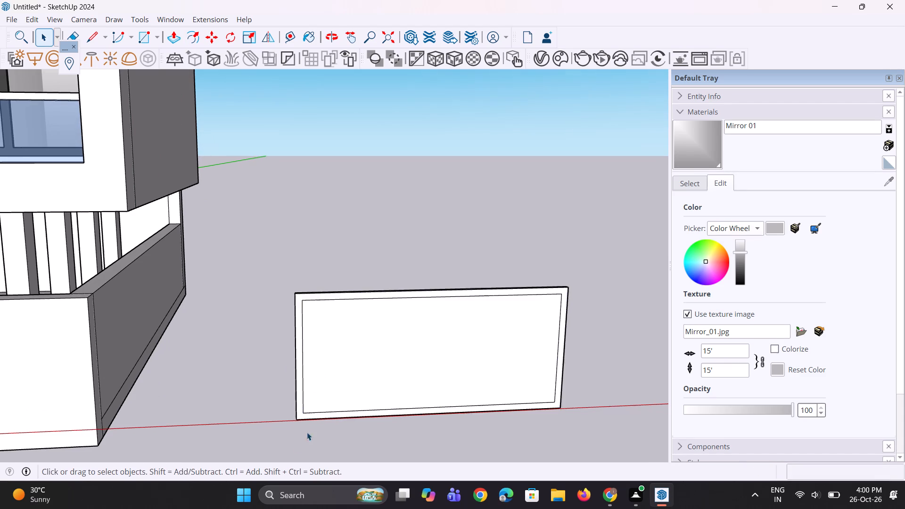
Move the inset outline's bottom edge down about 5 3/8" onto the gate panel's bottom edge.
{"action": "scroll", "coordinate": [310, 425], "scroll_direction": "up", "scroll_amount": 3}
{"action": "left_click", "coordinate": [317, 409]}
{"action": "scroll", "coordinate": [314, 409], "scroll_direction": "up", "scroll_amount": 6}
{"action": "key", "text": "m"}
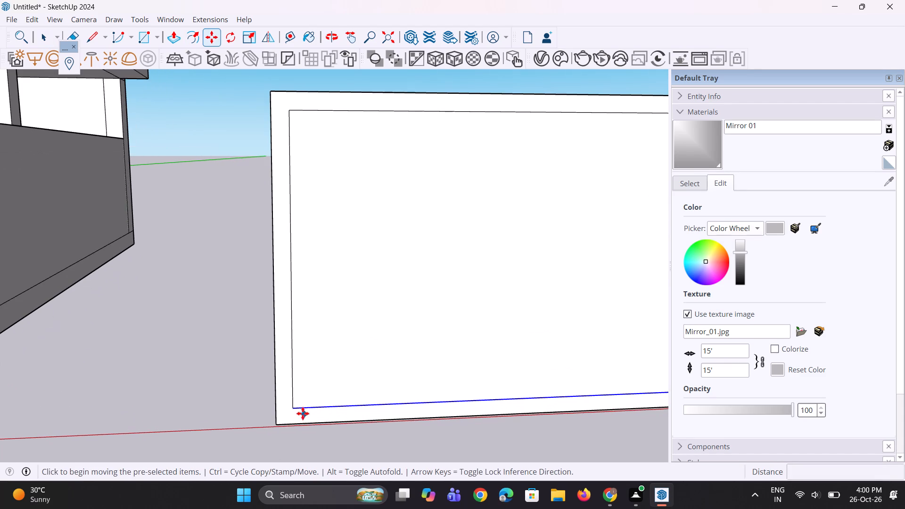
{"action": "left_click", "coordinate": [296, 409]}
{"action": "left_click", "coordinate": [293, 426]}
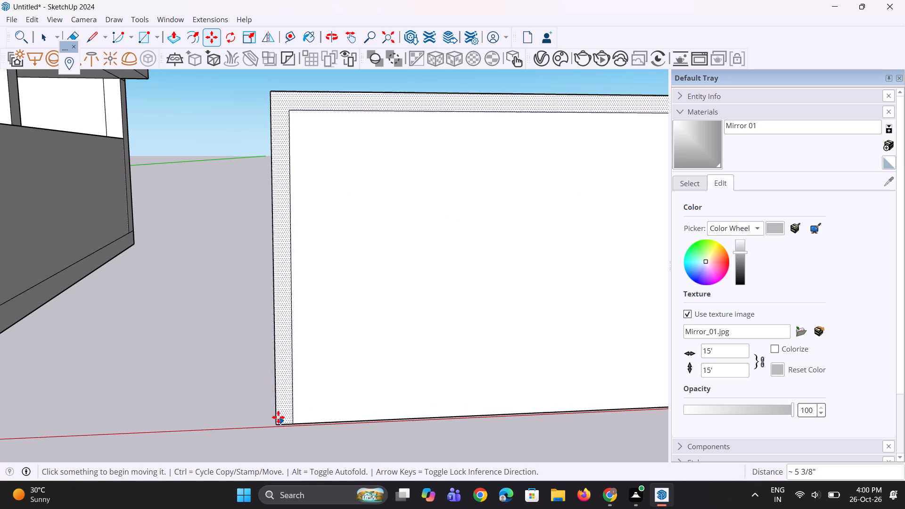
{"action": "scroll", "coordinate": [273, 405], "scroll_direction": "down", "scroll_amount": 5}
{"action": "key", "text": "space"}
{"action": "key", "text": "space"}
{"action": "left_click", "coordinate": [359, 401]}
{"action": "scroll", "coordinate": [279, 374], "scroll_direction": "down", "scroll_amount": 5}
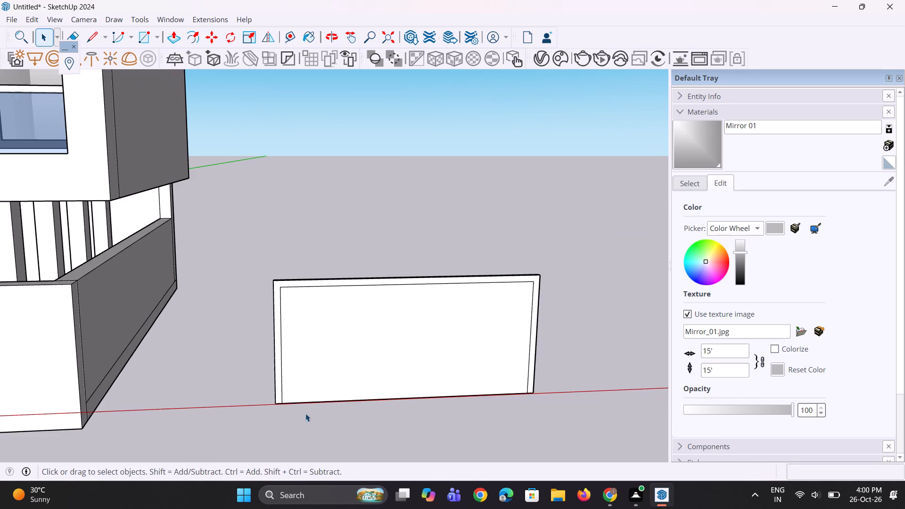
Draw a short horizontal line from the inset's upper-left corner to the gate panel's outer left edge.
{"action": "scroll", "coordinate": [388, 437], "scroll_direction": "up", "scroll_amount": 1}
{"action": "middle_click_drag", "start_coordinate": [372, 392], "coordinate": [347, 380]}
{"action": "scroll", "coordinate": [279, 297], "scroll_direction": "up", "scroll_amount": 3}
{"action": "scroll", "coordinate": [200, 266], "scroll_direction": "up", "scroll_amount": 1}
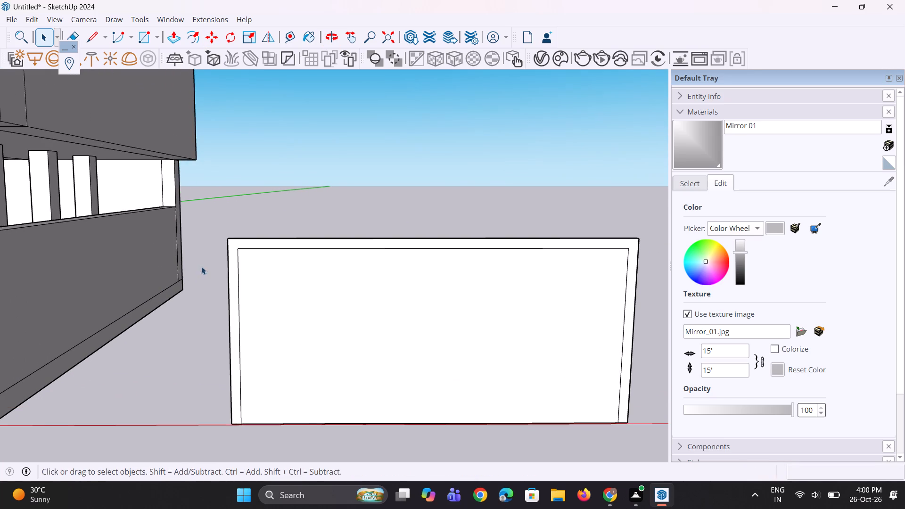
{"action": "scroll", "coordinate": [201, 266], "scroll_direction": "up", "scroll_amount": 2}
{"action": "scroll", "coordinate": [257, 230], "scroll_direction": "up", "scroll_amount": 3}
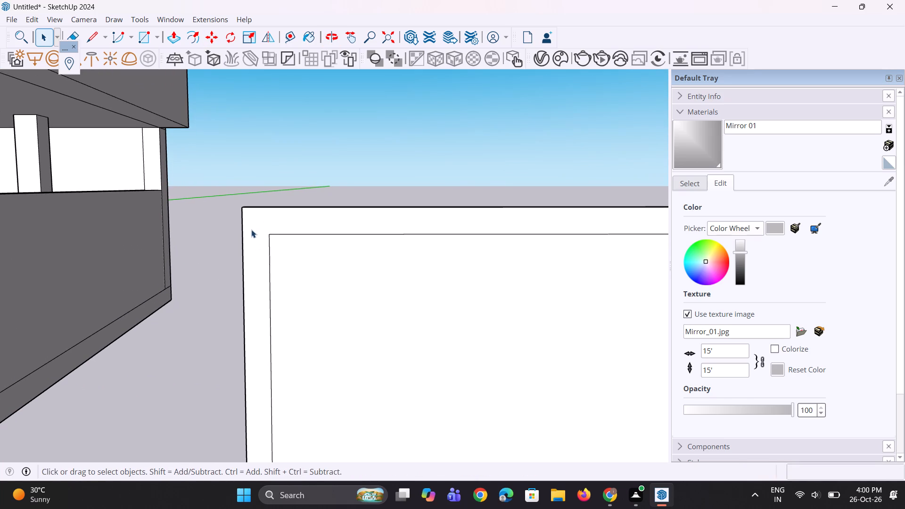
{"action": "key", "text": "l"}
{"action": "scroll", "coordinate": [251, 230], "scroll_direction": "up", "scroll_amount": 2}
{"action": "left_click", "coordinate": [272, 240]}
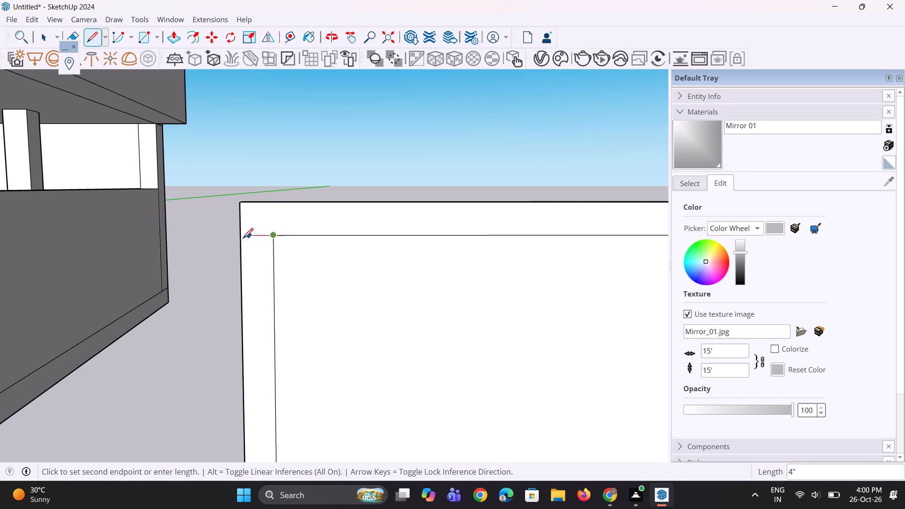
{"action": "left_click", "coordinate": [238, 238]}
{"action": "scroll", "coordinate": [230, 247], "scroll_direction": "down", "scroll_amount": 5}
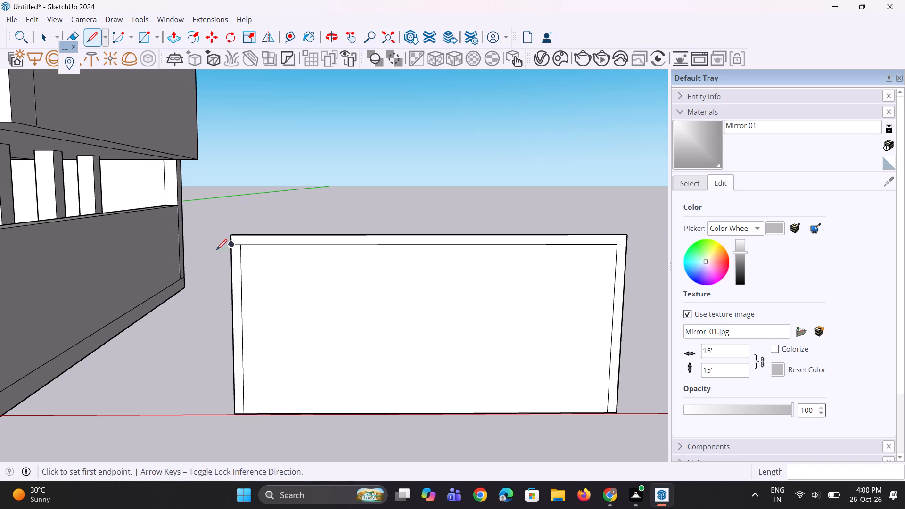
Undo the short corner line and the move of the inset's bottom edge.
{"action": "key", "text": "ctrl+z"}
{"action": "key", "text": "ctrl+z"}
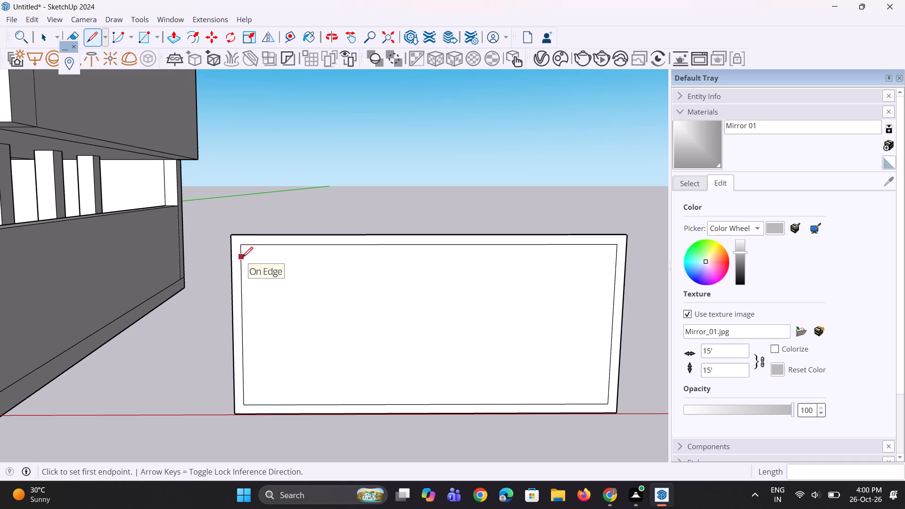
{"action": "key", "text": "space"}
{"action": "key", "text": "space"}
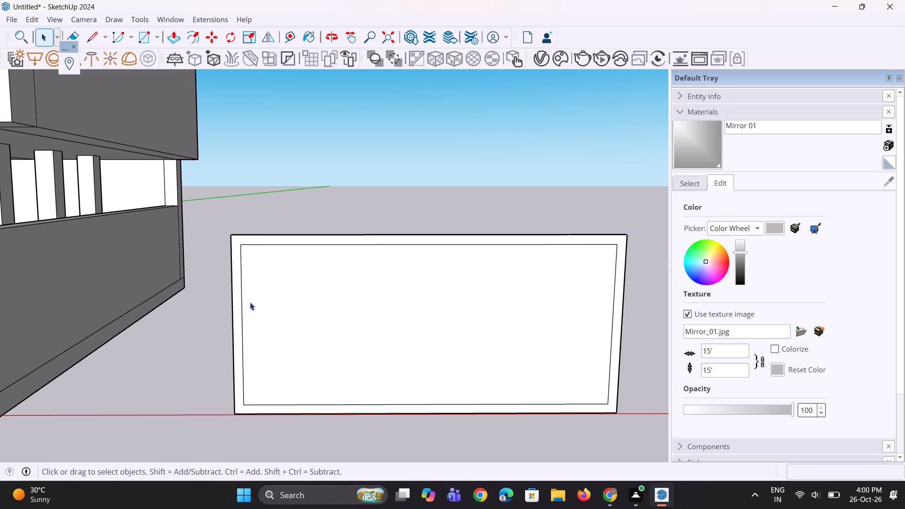
Draw horizontal lines about 5 3/8" long from the inset's upper-left and lower-left corners to the gate panel's outer left edge.
{"action": "left_click", "coordinate": [243, 298]}
{"action": "left_click", "coordinate": [234, 301]}
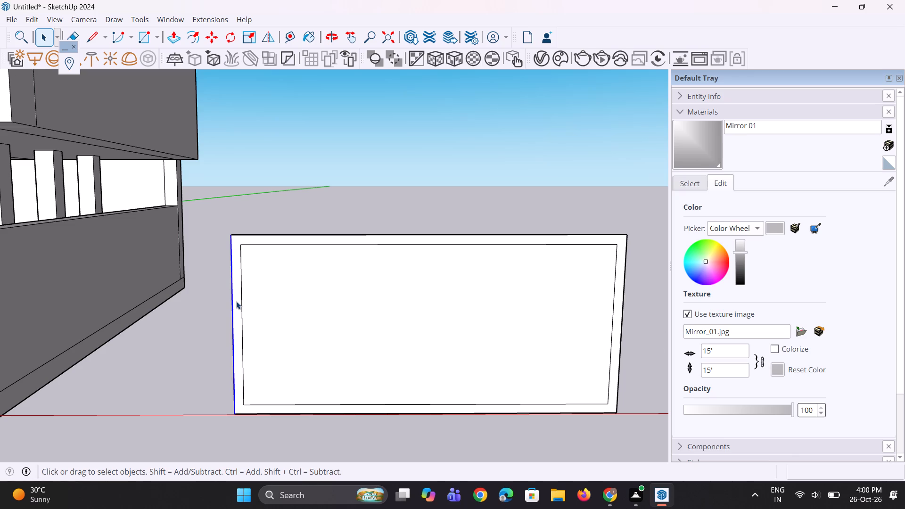
{"action": "scroll", "coordinate": [236, 301], "scroll_direction": "up", "scroll_amount": 3}
{"action": "key", "text": "l"}
{"action": "scroll", "coordinate": [249, 247], "scroll_direction": "up", "scroll_amount": 1}
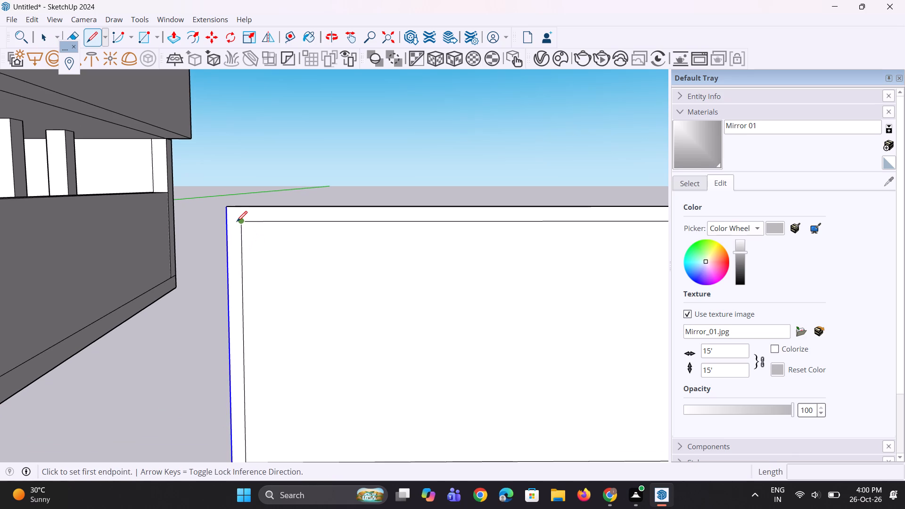
{"action": "left_click", "coordinate": [243, 222]}
{"action": "left_click", "coordinate": [229, 222]}
{"action": "scroll", "coordinate": [229, 217], "scroll_direction": "down", "scroll_amount": 4}
{"action": "scroll", "coordinate": [245, 395], "scroll_direction": "up", "scroll_amount": 6}
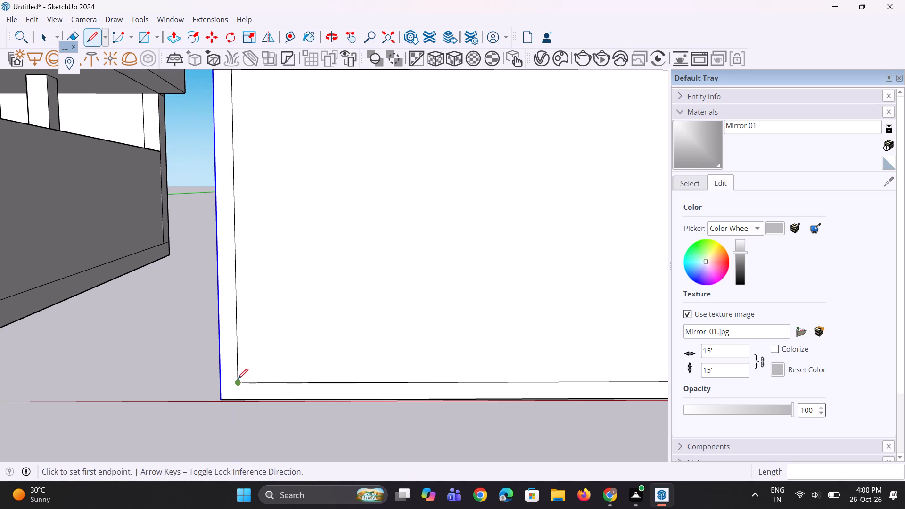
{"action": "left_click", "coordinate": [238, 379]}
{"action": "left_click", "coordinate": [221, 382]}
{"action": "scroll", "coordinate": [245, 362], "scroll_direction": "down", "scroll_amount": 5}
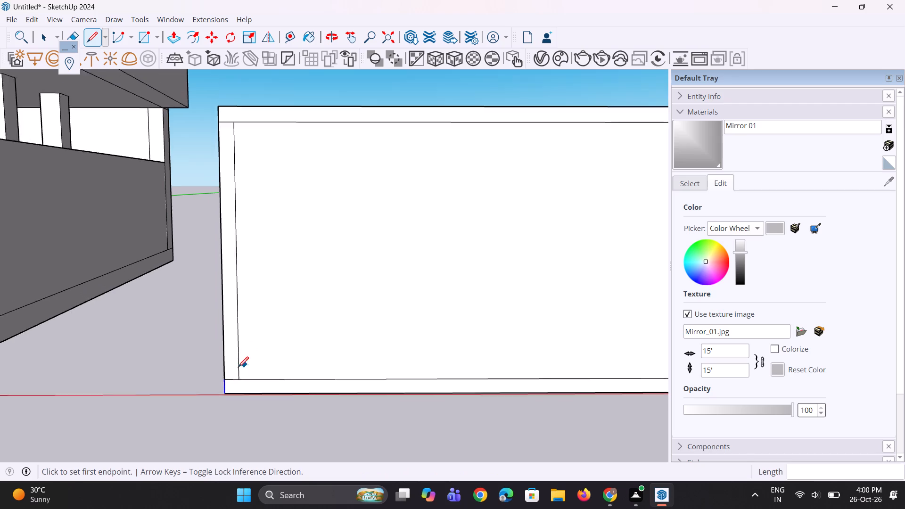
Copy the gate panel's left vertical strip about 18' 1 1/2" to the right edge, dividing the distance by 2 to add a middle strip.
{"action": "key", "text": "space"}
{"action": "key", "text": "space"}
{"action": "left_click", "coordinate": [234, 362]}
{"action": "scroll", "coordinate": [233, 387], "scroll_direction": "down", "scroll_amount": 5}
{"action": "key", "text": "m"}
{"action": "scroll", "coordinate": [233, 379], "scroll_direction": "up", "scroll_amount": 5}
{"action": "left_click", "coordinate": [242, 379]}
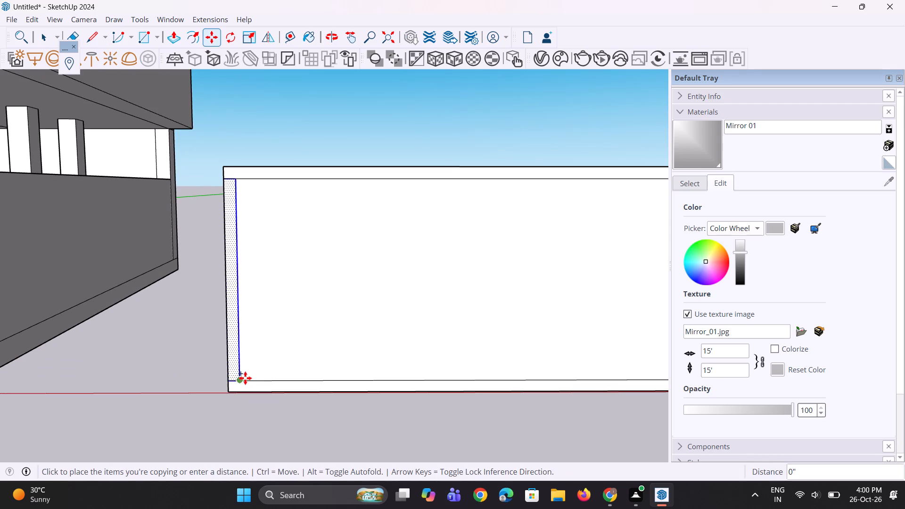
{"action": "scroll", "coordinate": [295, 377], "scroll_direction": "down", "scroll_amount": 6}
{"action": "scroll", "coordinate": [526, 379], "scroll_direction": "up", "scroll_amount": 3}
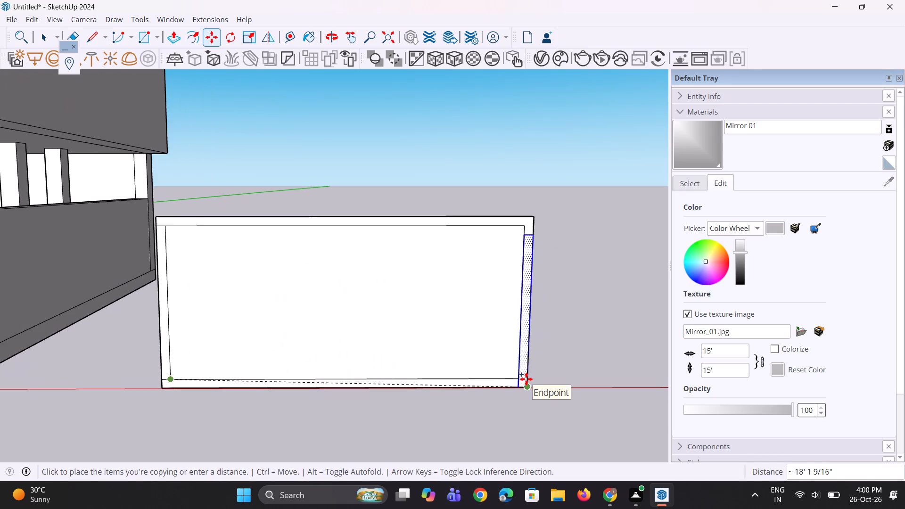
{"action": "scroll", "coordinate": [526, 379], "scroll_direction": "up", "scroll_amount": 3}
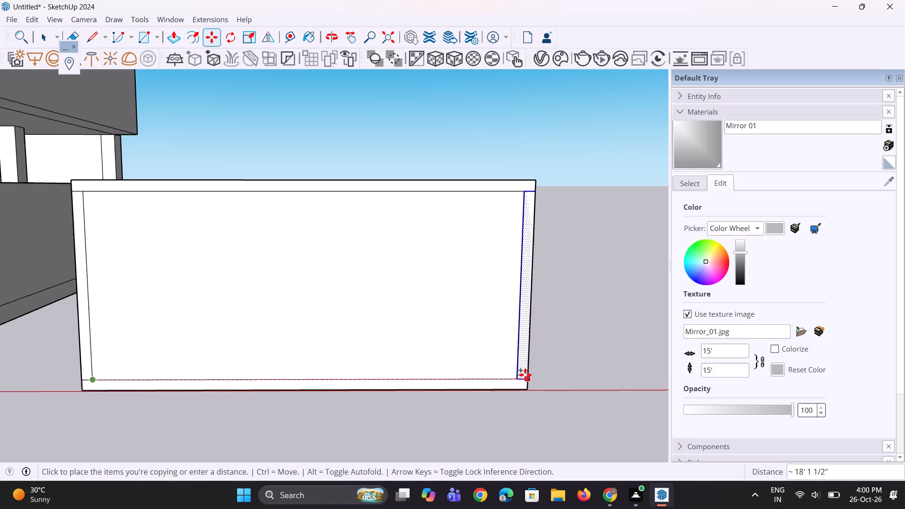
{"action": "scroll", "coordinate": [525, 375], "scroll_direction": "up", "scroll_amount": 1}
{"action": "left_click", "coordinate": [526, 375]}
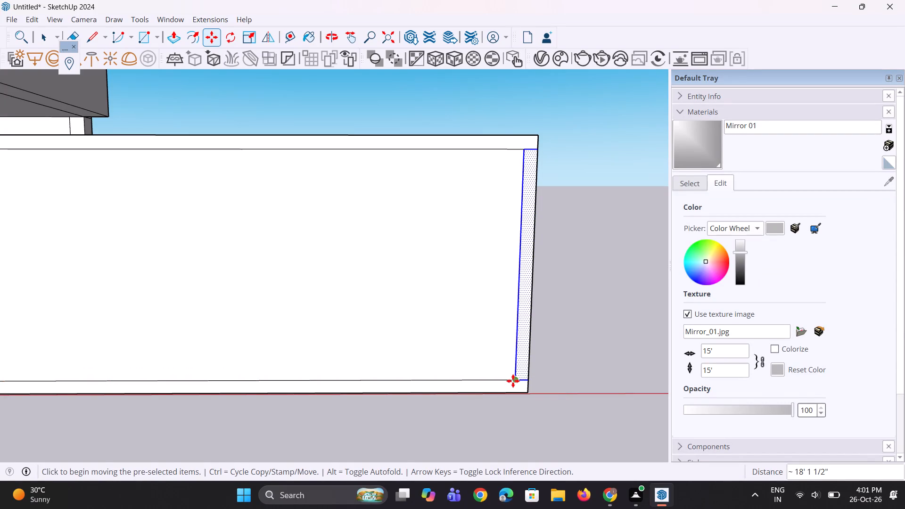
{"action": "type", "text": "/2"}
{"action": "key", "text": "Return"}
{"action": "key", "text": "space"}
{"action": "scroll", "coordinate": [525, 314], "scroll_direction": "down", "scroll_amount": 7}
{"action": "key", "text": "space"}
{"action": "key", "text": "space"}
Move the middle vertical strip about 5' 11 15/16" along the bottom rail toward the gate panel's right end.
{"action": "scroll", "coordinate": [379, 346], "scroll_direction": "up", "scroll_amount": 3}
{"action": "left_click", "coordinate": [353, 347]}
{"action": "scroll", "coordinate": [354, 361], "scroll_direction": "up", "scroll_amount": 2}
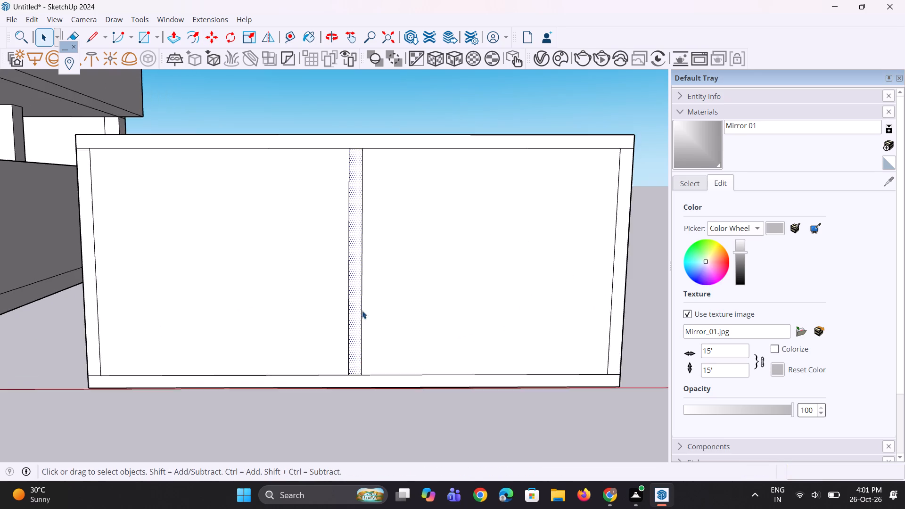
{"action": "scroll", "coordinate": [362, 311], "scroll_direction": "up", "scroll_amount": 4}
{"action": "key", "text": "m"}
{"action": "scroll", "coordinate": [400, 321], "scroll_direction": "up", "scroll_amount": 2}
{"action": "left_click", "coordinate": [339, 419]}
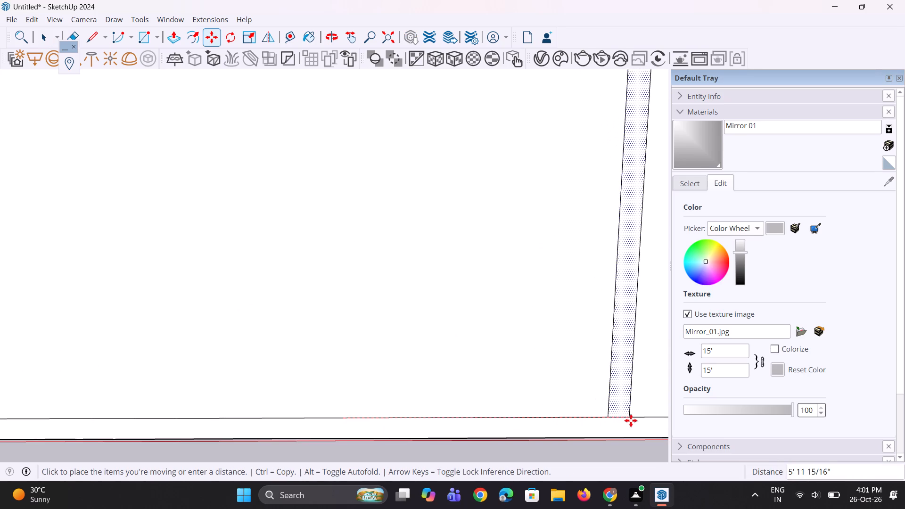
{"action": "left_click", "coordinate": [631, 420]}
Move the intermediate vertical strip part of the way back toward the panel's centre, keeping it aligned with the rails.
{"action": "scroll", "coordinate": [375, 400], "scroll_direction": "down", "scroll_amount": 11}
{"action": "scroll", "coordinate": [420, 397], "scroll_direction": "up", "scroll_amount": 1}
{"action": "middle_click_drag", "start_coordinate": [420, 394], "coordinate": [420, 385]}
{"action": "scroll", "coordinate": [454, 388], "scroll_direction": "up", "scroll_amount": 2}
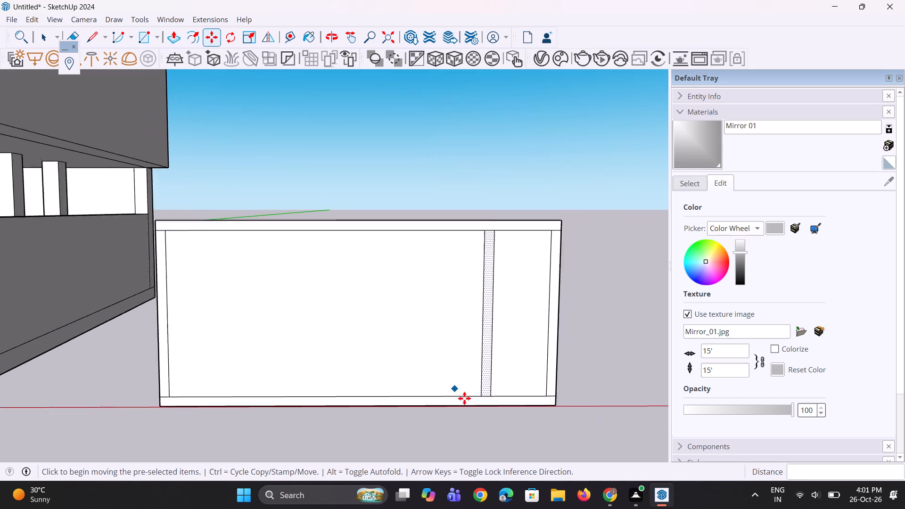
{"action": "scroll", "coordinate": [464, 398], "scroll_direction": "up", "scroll_amount": 4}
{"action": "left_click", "coordinate": [491, 397]}
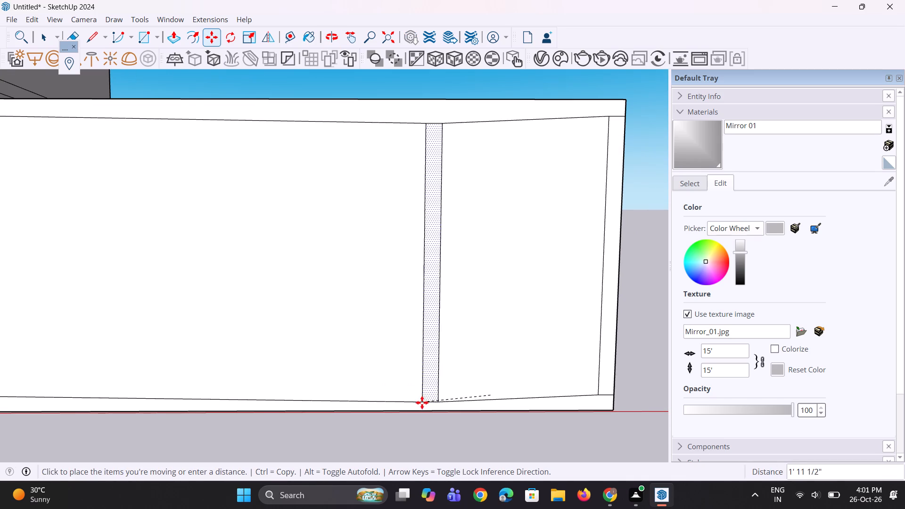
{"action": "left_click", "coordinate": [407, 396]}
{"action": "scroll", "coordinate": [445, 410], "scroll_direction": "down", "scroll_amount": 11}
{"action": "scroll", "coordinate": [459, 403], "scroll_direction": "up", "scroll_amount": 3}
{"action": "key", "text": "space"}
{"action": "scroll", "coordinate": [415, 408], "scroll_direction": "down", "scroll_amount": 3}
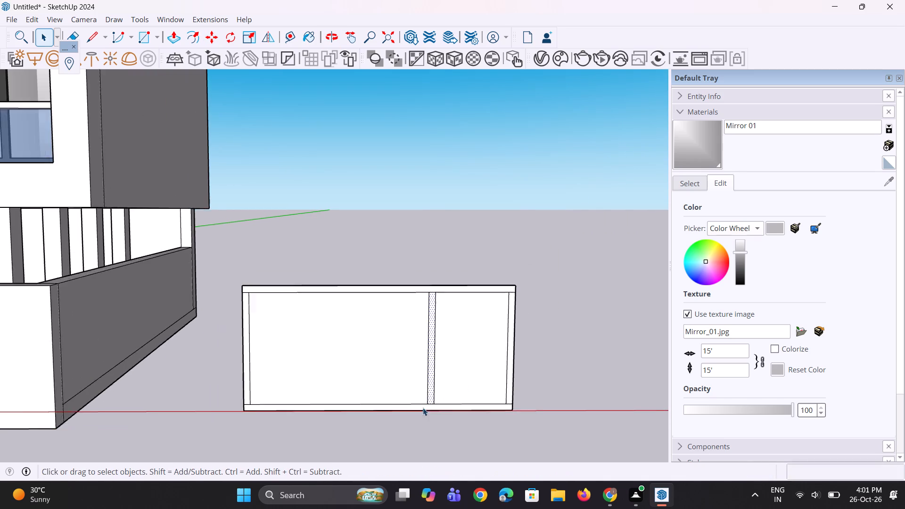
{"action": "left_click", "coordinate": [541, 378]}
Erase the short seam lines where the three vertical strips meet the gate panel's top rail.
{"action": "scroll", "coordinate": [370, 323], "scroll_direction": "up", "scroll_amount": 3}
{"action": "scroll", "coordinate": [470, 314], "scroll_direction": "up", "scroll_amount": 3}
{"action": "middle_click", "coordinate": [477, 327]}
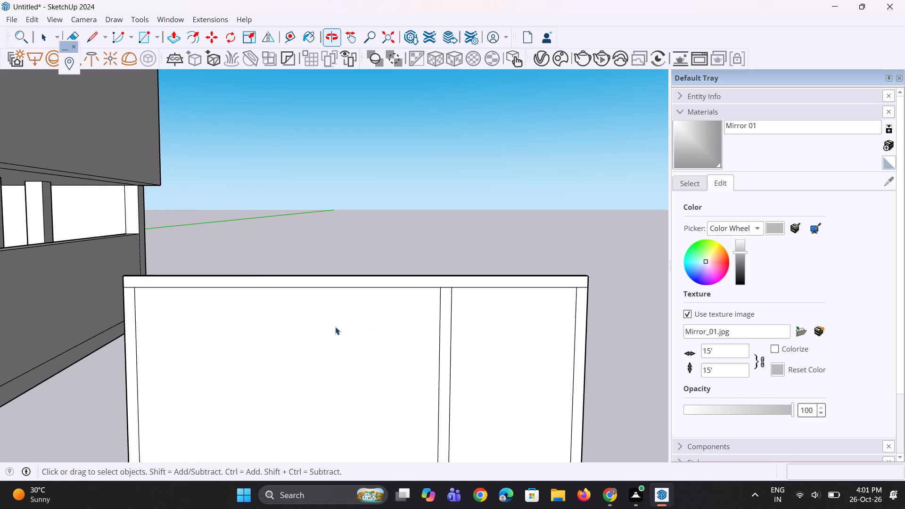
{"action": "scroll", "coordinate": [151, 288], "scroll_direction": "up", "scroll_amount": 8}
{"action": "key", "text": "e"}
{"action": "scroll", "coordinate": [125, 317], "scroll_direction": "down", "scroll_amount": 3}
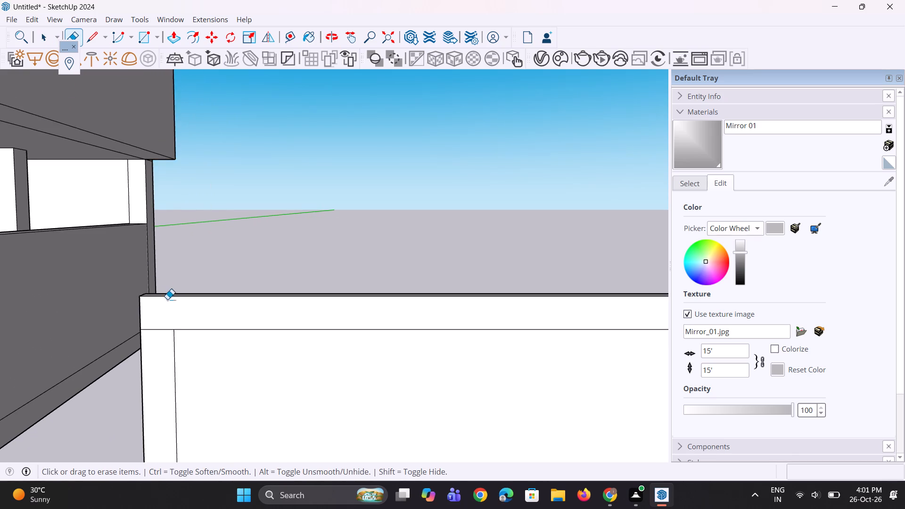
{"action": "scroll", "coordinate": [167, 307], "scroll_direction": "up", "scroll_amount": 3}
{"action": "left_click_drag", "start_coordinate": [165, 325], "coordinate": [165, 343]}
{"action": "scroll", "coordinate": [145, 326], "scroll_direction": "down", "scroll_amount": 15}
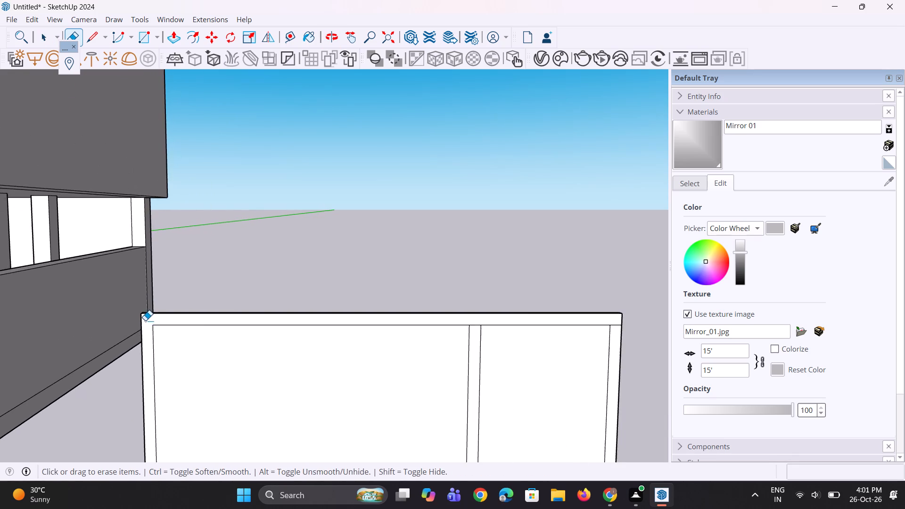
{"action": "scroll", "coordinate": [523, 325], "scroll_direction": "up", "scroll_amount": 10}
{"action": "left_click_drag", "start_coordinate": [455, 326], "coordinate": [461, 339]}
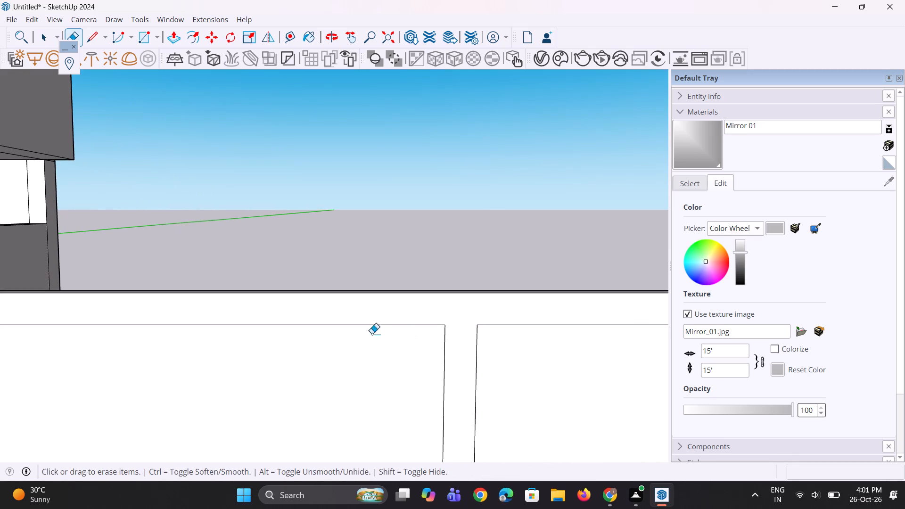
{"action": "scroll", "coordinate": [371, 334], "scroll_direction": "down", "scroll_amount": 5}
{"action": "scroll", "coordinate": [433, 334], "scroll_direction": "down", "scroll_amount": 4}
{"action": "scroll", "coordinate": [630, 328], "scroll_direction": "up", "scroll_amount": 7}
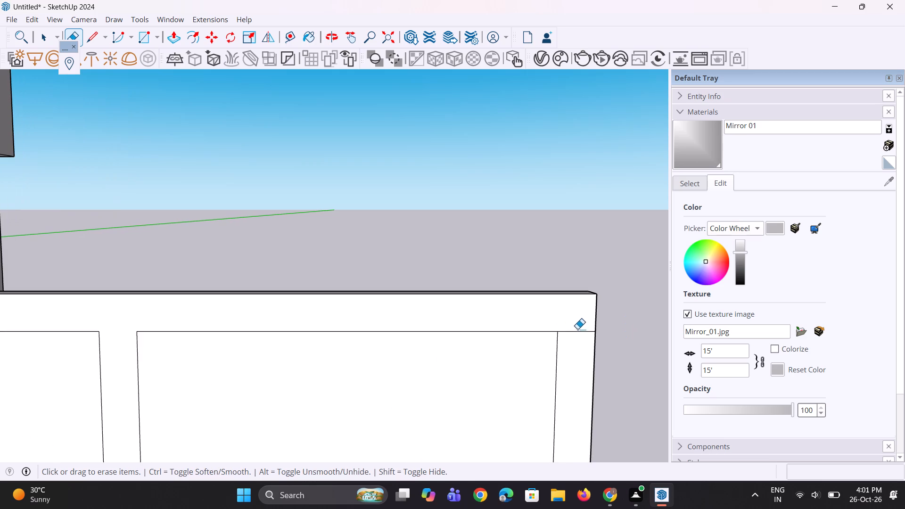
{"action": "left_click_drag", "start_coordinate": [576, 355], "coordinate": [585, 373]}
{"action": "left_click_drag", "start_coordinate": [573, 326], "coordinate": [576, 341]}
{"action": "scroll", "coordinate": [578, 311], "scroll_direction": "down", "scroll_amount": 6}
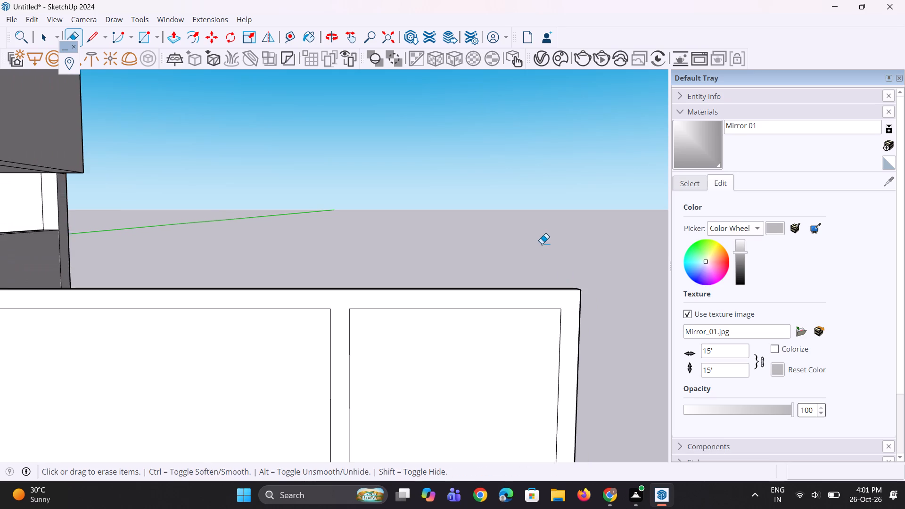
Erase the short seam lines where the right and intermediate strips meet the gate panel's bottom rail.
{"action": "scroll", "coordinate": [542, 244], "scroll_direction": "down", "scroll_amount": 9}
{"action": "scroll", "coordinate": [539, 350], "scroll_direction": "up", "scroll_amount": 13}
{"action": "left_click_drag", "start_coordinate": [547, 344], "coordinate": [554, 361]}
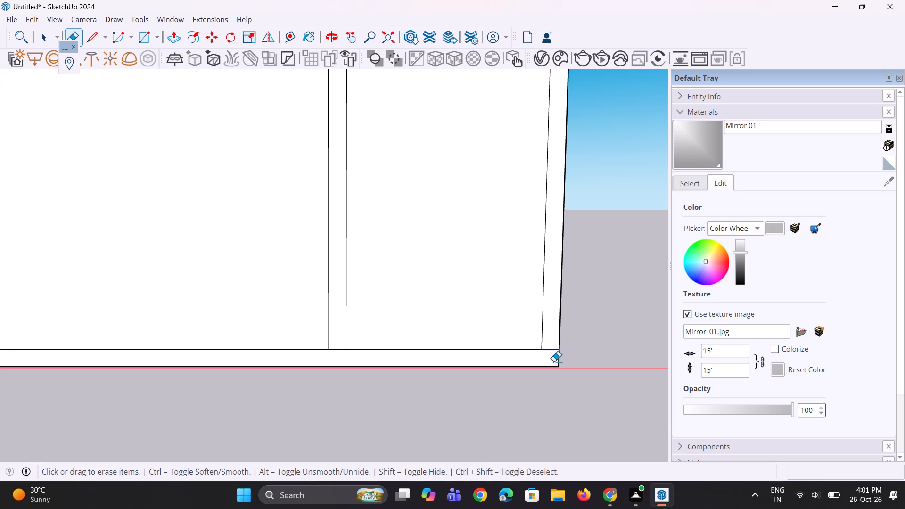
{"action": "left_click_drag", "start_coordinate": [554, 361], "coordinate": [554, 364]}
{"action": "scroll", "coordinate": [410, 361], "scroll_direction": "up", "scroll_amount": 3}
{"action": "left_click_drag", "start_coordinate": [320, 345], "coordinate": [322, 353]}
{"action": "scroll", "coordinate": [525, 365], "scroll_direction": "down", "scroll_amount": 4}
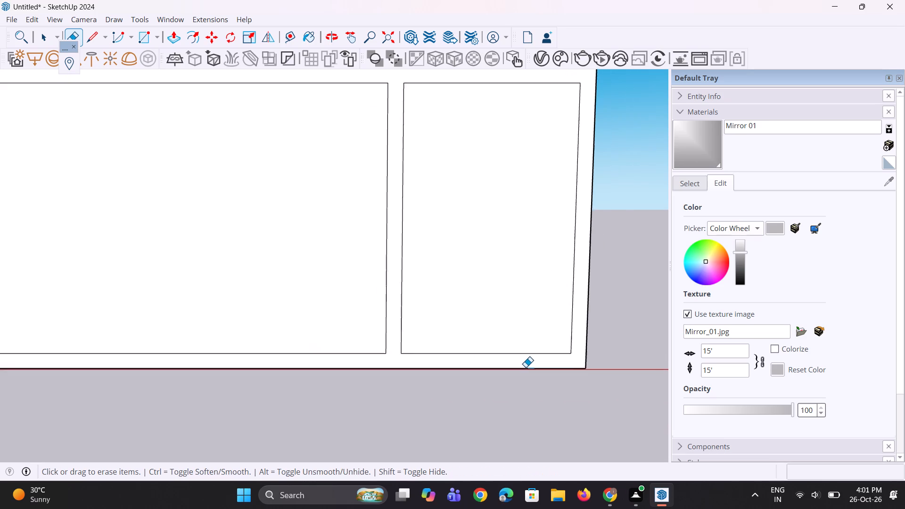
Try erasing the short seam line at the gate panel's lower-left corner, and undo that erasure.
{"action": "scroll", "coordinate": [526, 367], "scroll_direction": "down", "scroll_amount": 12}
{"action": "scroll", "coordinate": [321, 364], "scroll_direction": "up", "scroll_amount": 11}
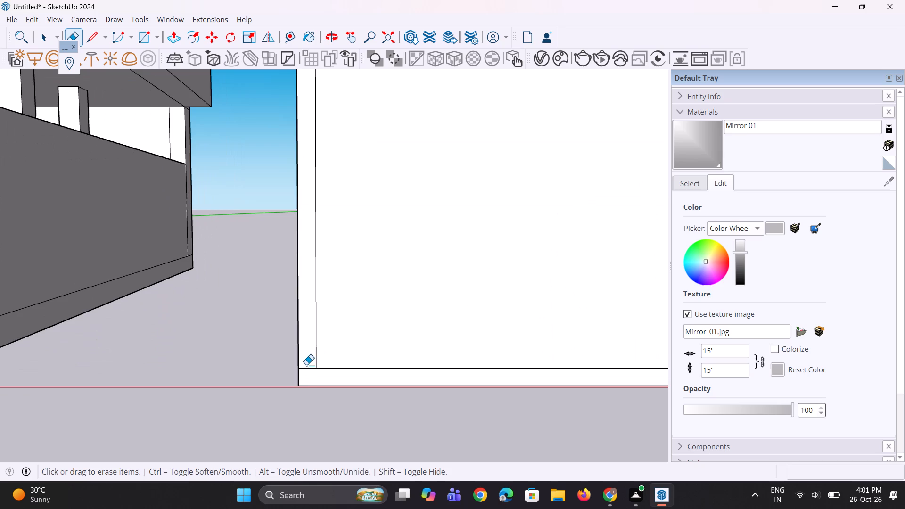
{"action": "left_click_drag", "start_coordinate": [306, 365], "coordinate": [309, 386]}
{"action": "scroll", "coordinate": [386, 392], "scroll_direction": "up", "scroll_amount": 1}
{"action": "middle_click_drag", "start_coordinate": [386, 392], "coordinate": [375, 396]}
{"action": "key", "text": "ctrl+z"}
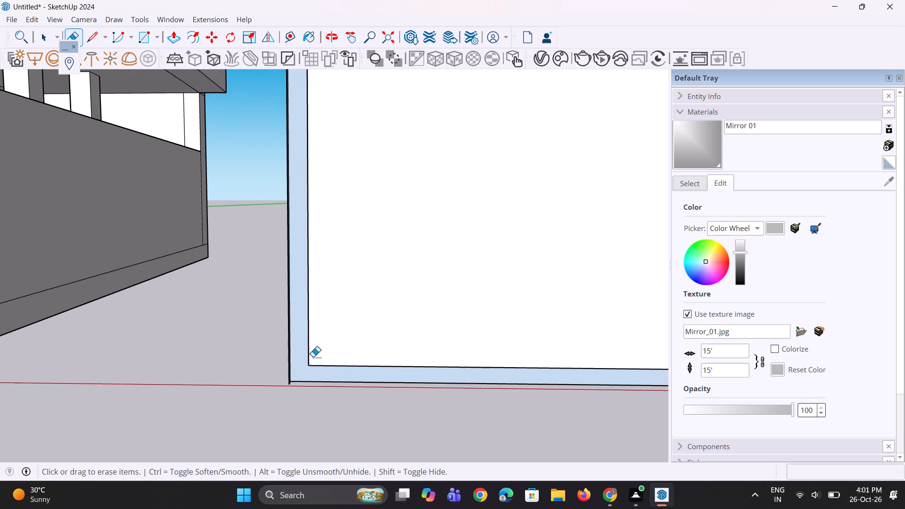
Erase the short seam line between the left strip and bottom rail so the frame forms one continuous face.
{"action": "scroll", "coordinate": [313, 357], "scroll_direction": "up", "scroll_amount": 6, "text": "ctrl"}
{"action": "left_click_drag", "start_coordinate": [295, 368], "coordinate": [295, 384]}
{"action": "scroll", "coordinate": [295, 385], "scroll_direction": "down", "scroll_amount": 5}
{"action": "scroll", "coordinate": [309, 399], "scroll_direction": "up", "scroll_amount": 2}
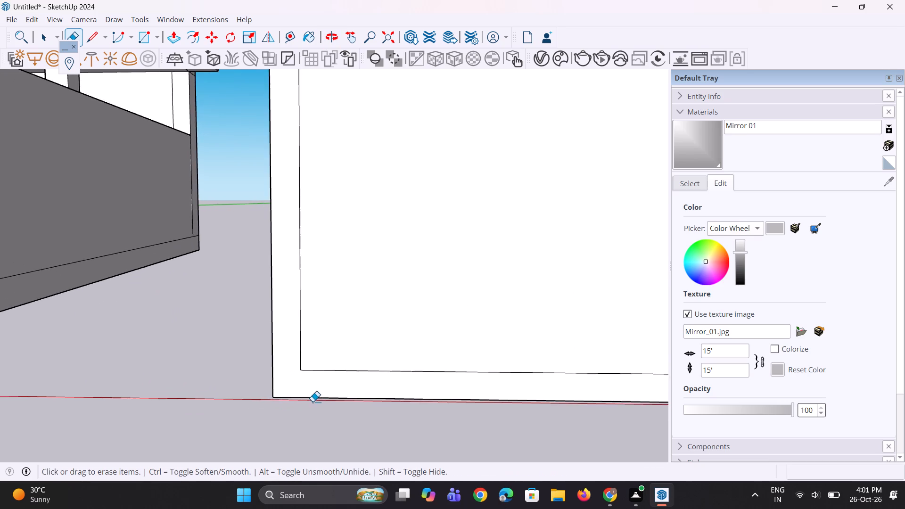
Push/Pull the gate panel's frame face outward 3" and clear the selection.
{"action": "scroll", "coordinate": [296, 407], "scroll_direction": "down", "scroll_amount": 9}
{"action": "key", "text": "p"}
{"action": "left_click", "coordinate": [323, 393]}
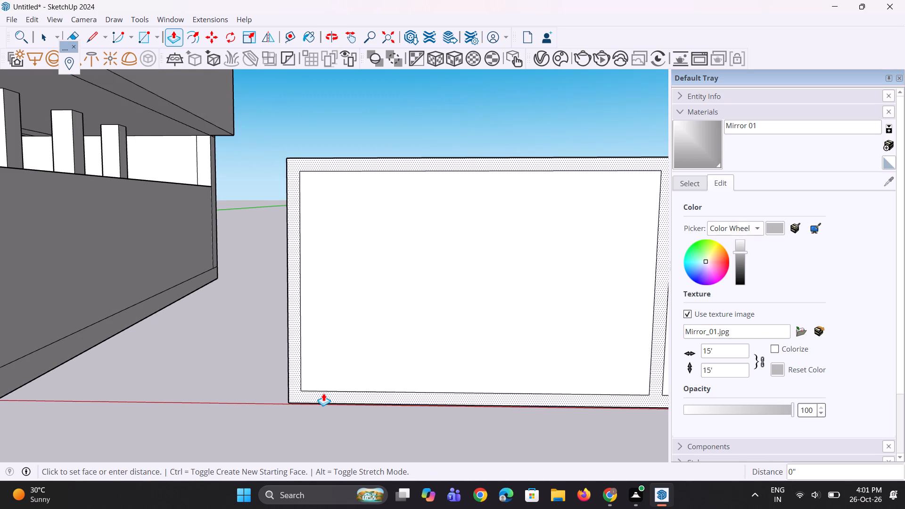
{"action": "key", "text": "3"}
{"action": "key", "text": "shift+quotedbl"}
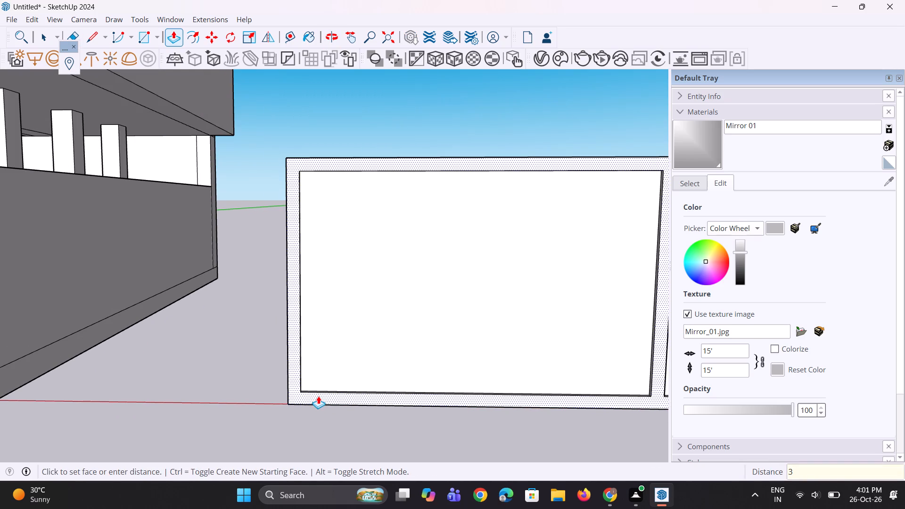
{"action": "key", "text": "Return"}
{"action": "middle_click_drag", "start_coordinate": [317, 397], "coordinate": [253, 404]}
{"action": "key", "text": "space"}
{"action": "left_click", "coordinate": [253, 404]}
{"action": "scroll", "coordinate": [296, 412], "scroll_direction": "down", "scroll_amount": 6}
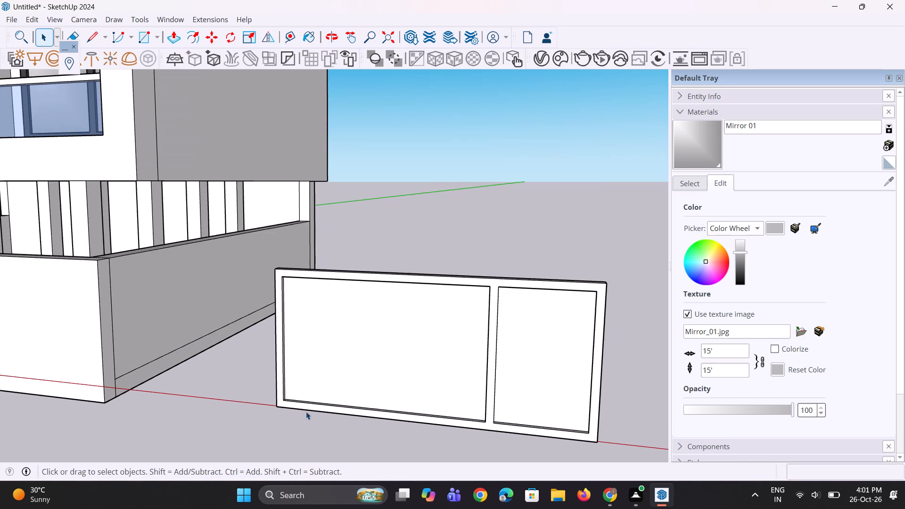
Paint the front face of the gate frame with dark grey Color M07 from the Colors collection.
{"action": "middle_click_drag", "start_coordinate": [351, 402], "coordinate": [376, 383]}
{"action": "scroll", "coordinate": [362, 377], "scroll_direction": "down", "scroll_amount": 5}
{"action": "scroll", "coordinate": [365, 393], "scroll_direction": "up", "scroll_amount": 1}
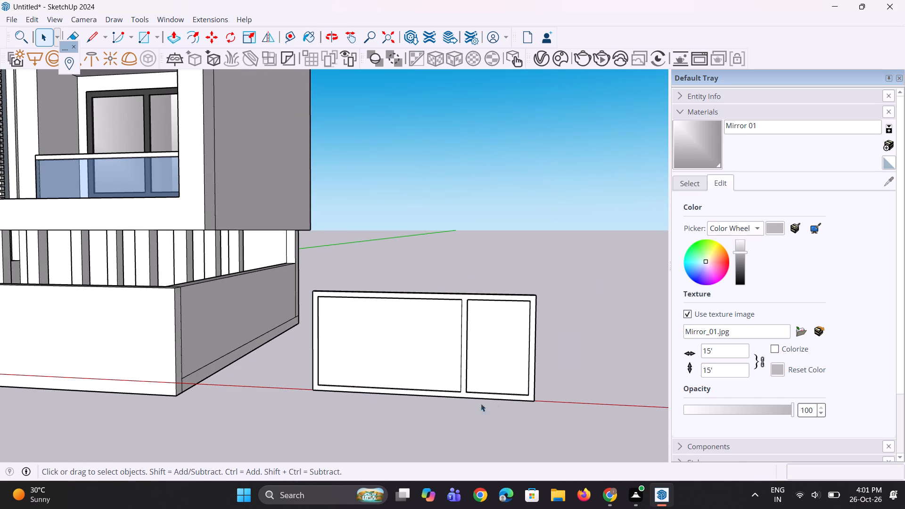
{"action": "scroll", "coordinate": [677, 312], "scroll_direction": "up", "scroll_amount": 1}
{"action": "scroll", "coordinate": [716, 306], "scroll_direction": "up", "scroll_amount": 1}
{"action": "left_click_drag", "start_coordinate": [691, 180], "coordinate": [691, 184]}
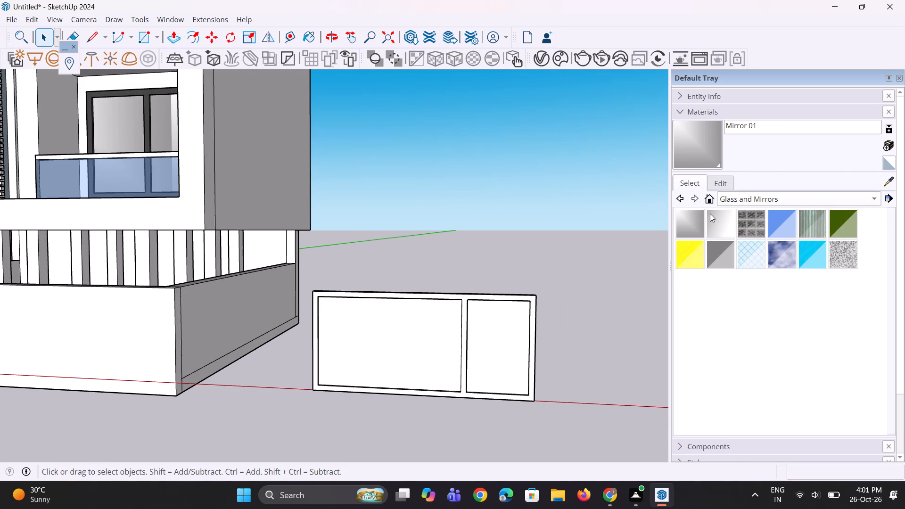
{"action": "left_click", "coordinate": [741, 198]}
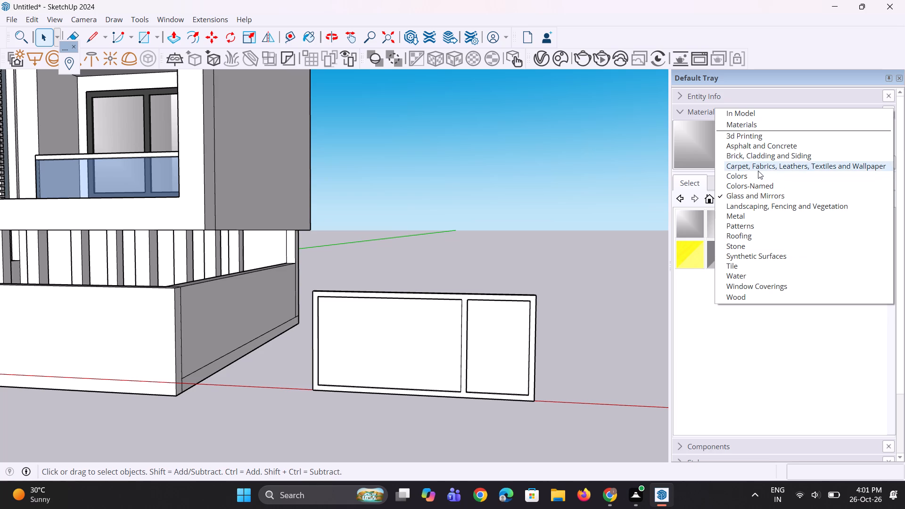
{"action": "left_click", "coordinate": [752, 177]}
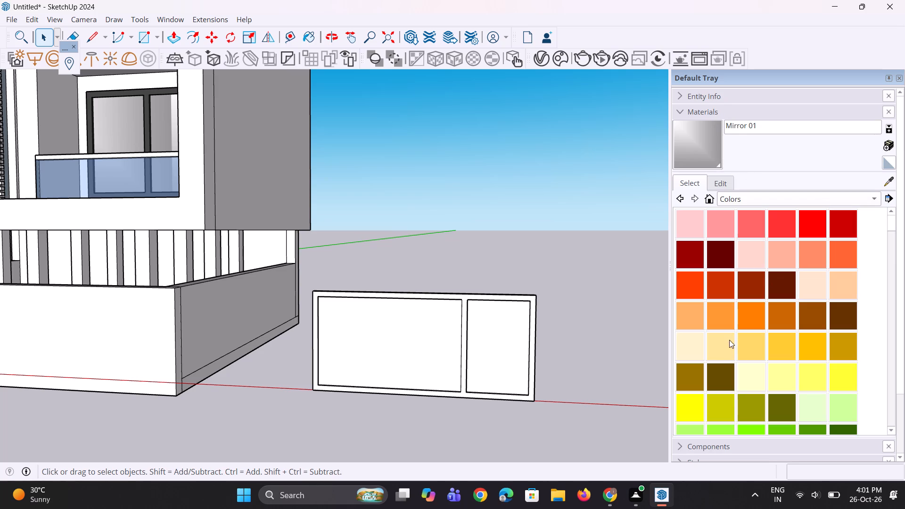
{"action": "scroll", "coordinate": [716, 348], "scroll_direction": "down", "scroll_amount": 16}
{"action": "left_click", "coordinate": [719, 280]}
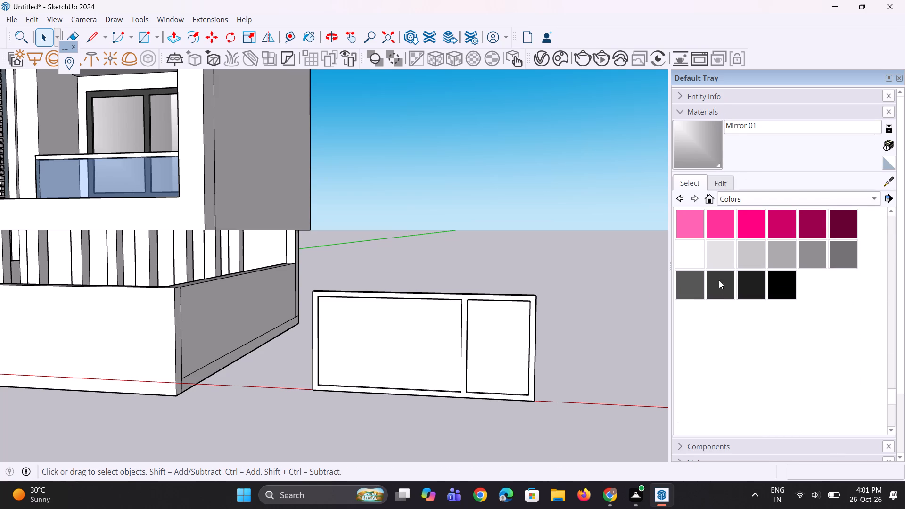
{"action": "scroll", "coordinate": [463, 313], "scroll_direction": "up", "scroll_amount": 7}
{"action": "left_click", "coordinate": [466, 300]}
Paint the left side face of the gate frame's middle divider with dark grey Color M07.
{"action": "middle_click_drag", "start_coordinate": [464, 309], "coordinate": [527, 305]}
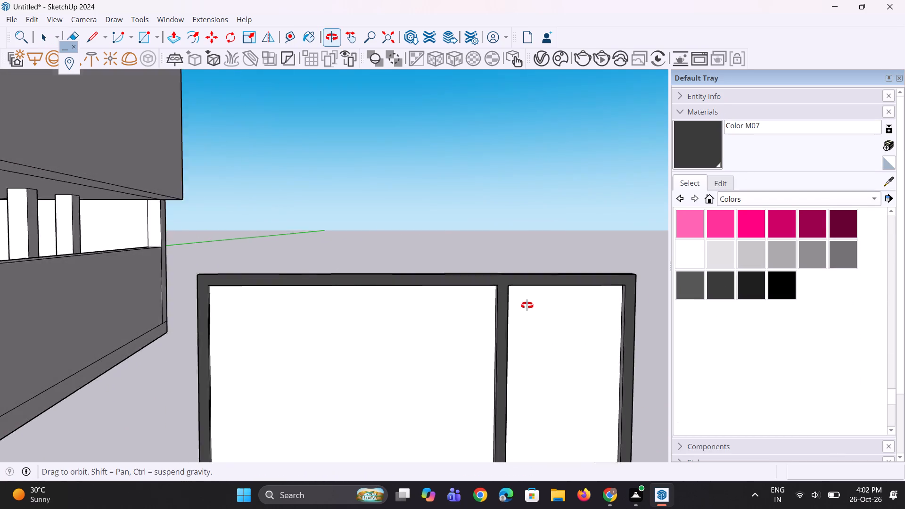
{"action": "middle_click_drag", "start_coordinate": [527, 305], "coordinate": [568, 284]}
{"action": "scroll", "coordinate": [506, 291], "scroll_direction": "up", "scroll_amount": 8}
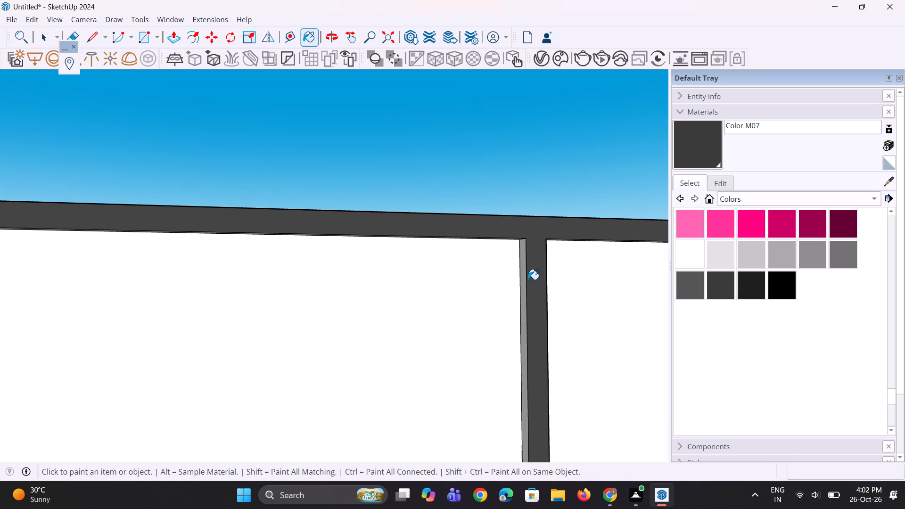
{"action": "left_click", "coordinate": [519, 277]}
{"action": "scroll", "coordinate": [528, 279], "scroll_direction": "up", "scroll_amount": 4}
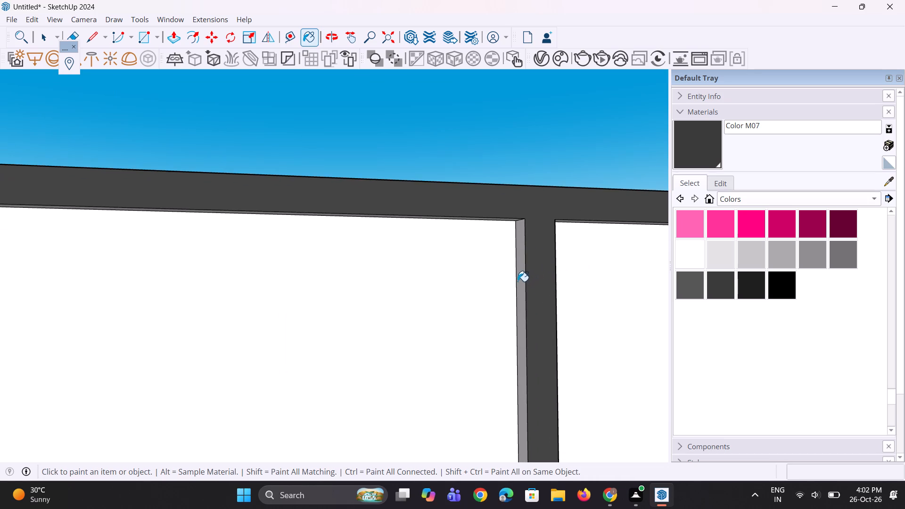
{"action": "left_click", "coordinate": [522, 284]}
Paint the divider's right side face, the top rail's underside in both bays and the left stile's inner face with Color M07.
{"action": "middle_click_drag", "start_coordinate": [540, 301], "coordinate": [278, 293]}
{"action": "scroll", "coordinate": [496, 278], "scroll_direction": "up", "scroll_amount": 3}
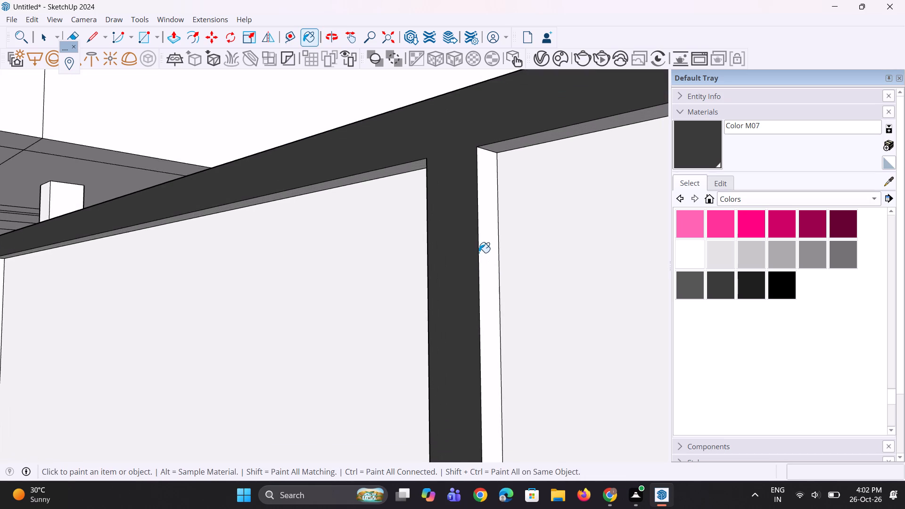
{"action": "left_click", "coordinate": [485, 255]}
{"action": "left_click", "coordinate": [521, 141]}
{"action": "scroll", "coordinate": [418, 169], "scroll_direction": "up", "scroll_amount": 1}
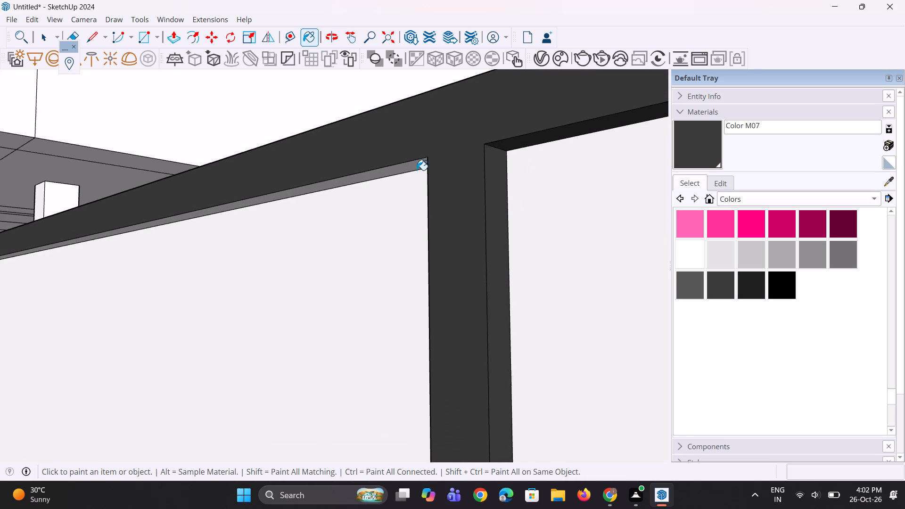
{"action": "scroll", "coordinate": [417, 170], "scroll_direction": "up", "scroll_amount": 1}
{"action": "left_click", "coordinate": [416, 165]}
{"action": "scroll", "coordinate": [408, 153], "scroll_direction": "down", "scroll_amount": 10}
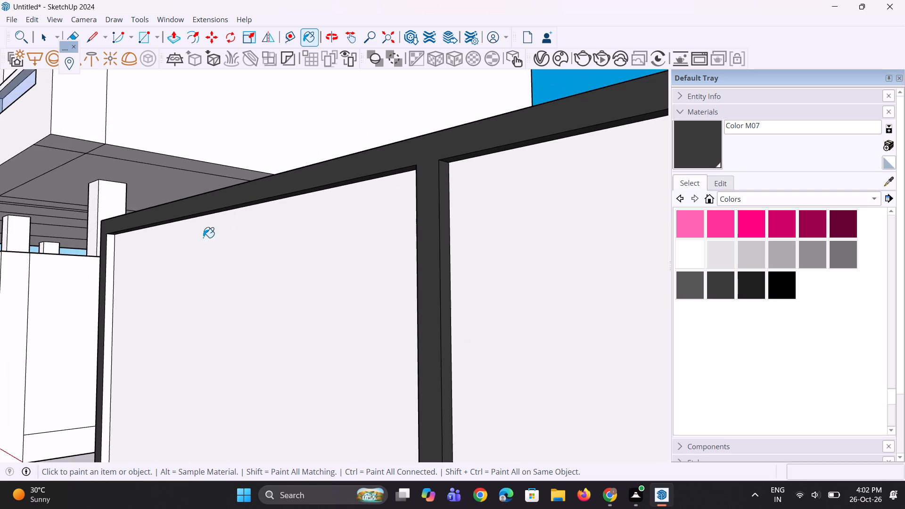
{"action": "scroll", "coordinate": [138, 275], "scroll_direction": "up", "scroll_amount": 4}
{"action": "left_click", "coordinate": [102, 309]}
Paint the right stile's inner face and the bottom rail's upper faces in both bays with Color M07.
{"action": "middle_click_drag", "start_coordinate": [123, 299], "coordinate": [166, 297]}
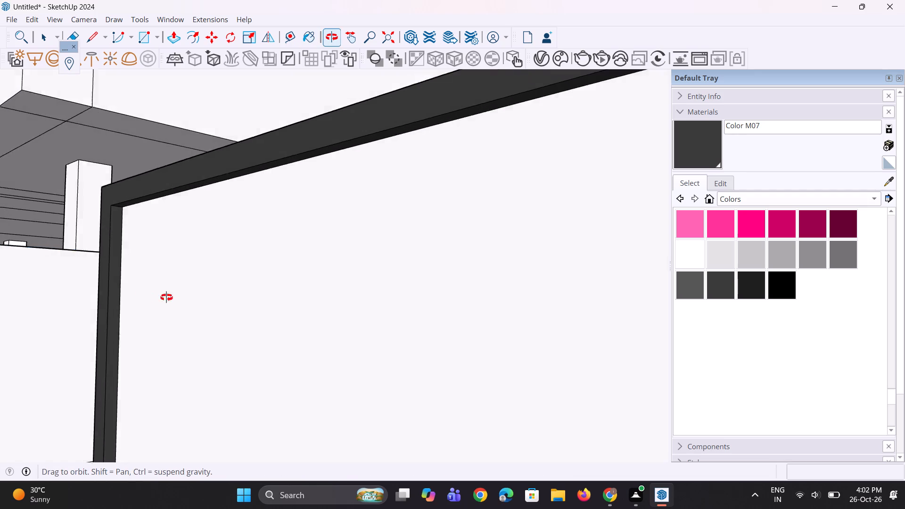
{"action": "middle_click_drag", "start_coordinate": [166, 297], "coordinate": [250, 288]}
{"action": "scroll", "coordinate": [180, 263], "scroll_direction": "down", "scroll_amount": 9}
{"action": "middle_click_drag", "start_coordinate": [374, 323], "coordinate": [521, 408]}
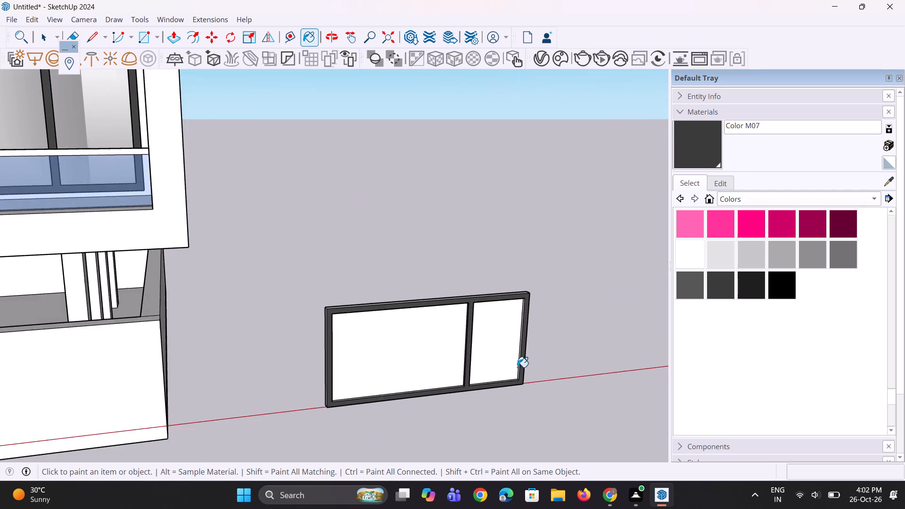
{"action": "scroll", "coordinate": [516, 365], "scroll_direction": "up", "scroll_amount": 14}
{"action": "left_click", "coordinate": [522, 365]}
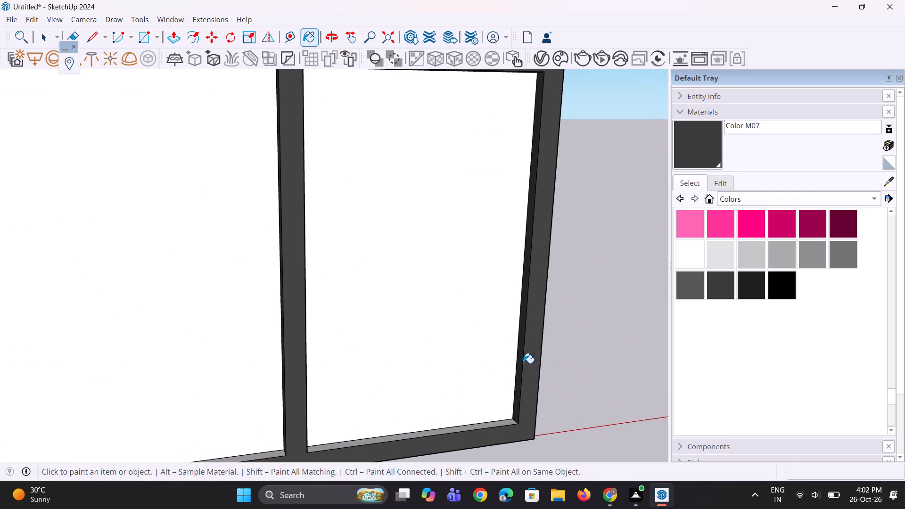
{"action": "left_click", "coordinate": [481, 423]}
{"action": "left_click", "coordinate": [480, 425]}
{"action": "scroll", "coordinate": [492, 397], "scroll_direction": "down", "scroll_amount": 5}
{"action": "scroll", "coordinate": [360, 430], "scroll_direction": "up", "scroll_amount": 4}
{"action": "left_click", "coordinate": [355, 433]}
Paint the gate frame's underside and its two outer end faces with Color M07.
{"action": "middle_click_drag", "start_coordinate": [404, 407], "coordinate": [472, 395]}
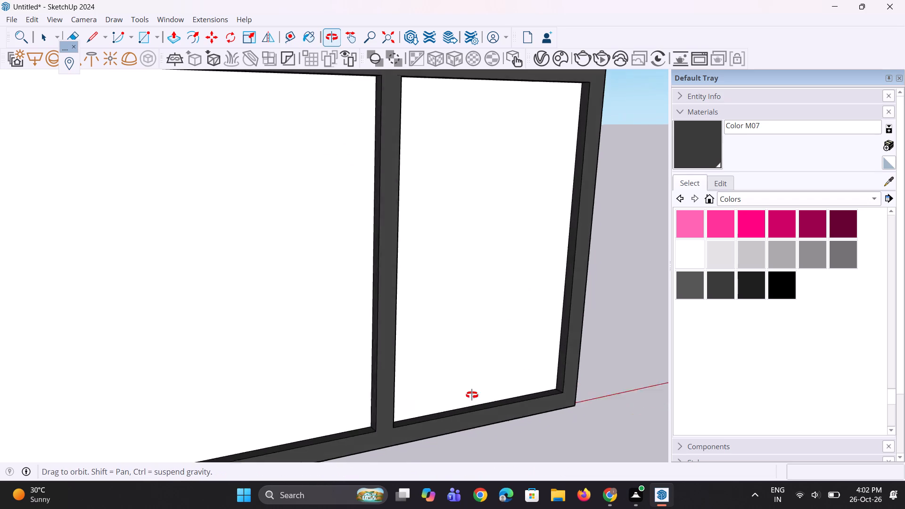
{"action": "middle_click_drag", "start_coordinate": [472, 395], "coordinate": [488, 168]}
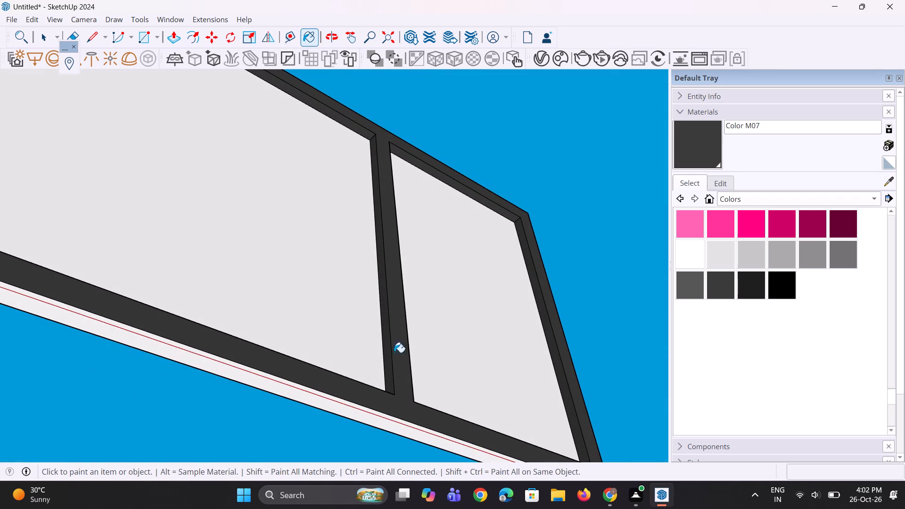
{"action": "scroll", "coordinate": [373, 398], "scroll_direction": "up", "scroll_amount": 3}
{"action": "left_click", "coordinate": [368, 414]}
{"action": "scroll", "coordinate": [361, 375], "scroll_direction": "down", "scroll_amount": 11}
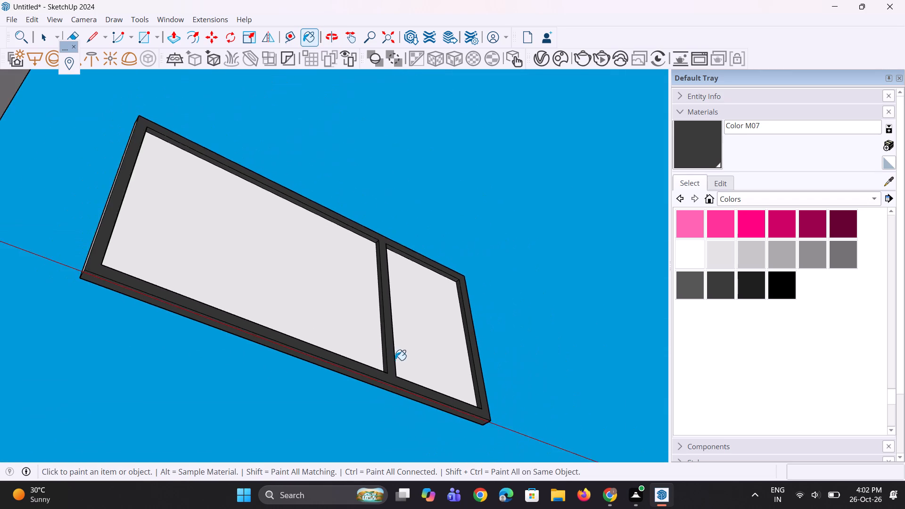
{"action": "scroll", "coordinate": [395, 360], "scroll_direction": "down", "scroll_amount": 5}
{"action": "middle_click_drag", "start_coordinate": [284, 349], "coordinate": [344, 502]}
{"action": "scroll", "coordinate": [240, 357], "scroll_direction": "up", "scroll_amount": 2}
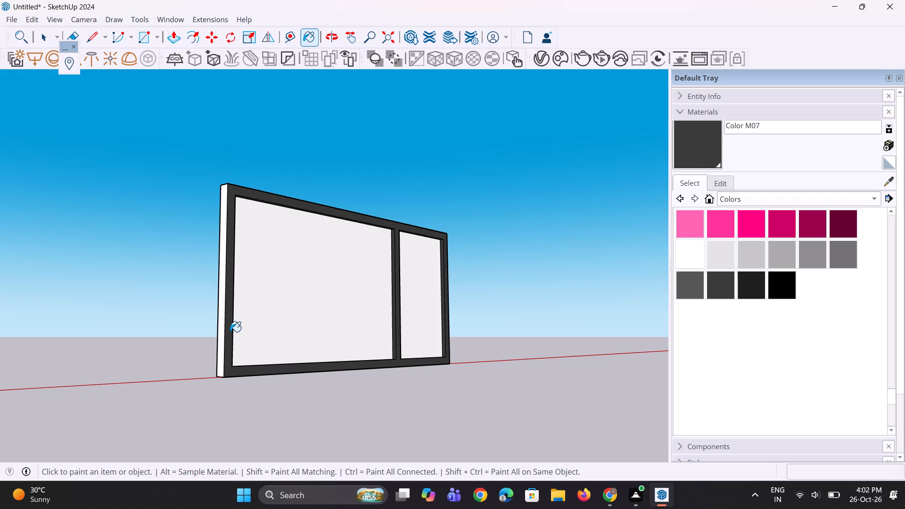
{"action": "left_click", "coordinate": [219, 326]}
{"action": "middle_click_drag", "start_coordinate": [464, 308], "coordinate": [117, 341]}
{"action": "middle_click_drag", "start_coordinate": [428, 329], "coordinate": [338, 348]}
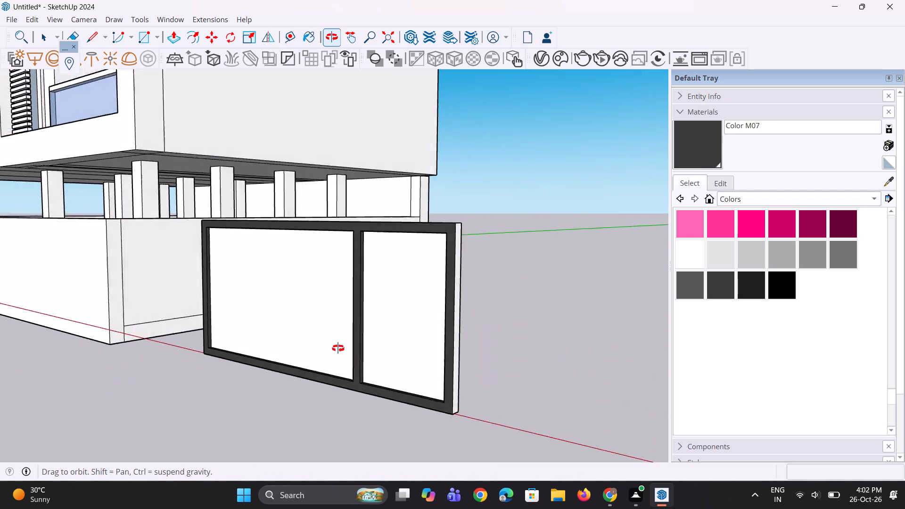
{"action": "middle_click_drag", "start_coordinate": [338, 348], "coordinate": [337, 348]}
{"action": "scroll", "coordinate": [418, 319], "scroll_direction": "up", "scroll_amount": 2}
{"action": "left_click", "coordinate": [394, 275]}
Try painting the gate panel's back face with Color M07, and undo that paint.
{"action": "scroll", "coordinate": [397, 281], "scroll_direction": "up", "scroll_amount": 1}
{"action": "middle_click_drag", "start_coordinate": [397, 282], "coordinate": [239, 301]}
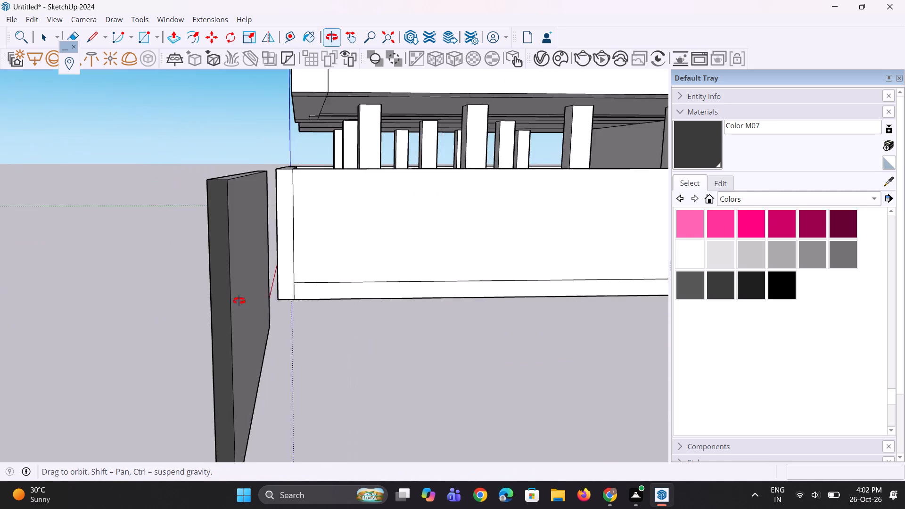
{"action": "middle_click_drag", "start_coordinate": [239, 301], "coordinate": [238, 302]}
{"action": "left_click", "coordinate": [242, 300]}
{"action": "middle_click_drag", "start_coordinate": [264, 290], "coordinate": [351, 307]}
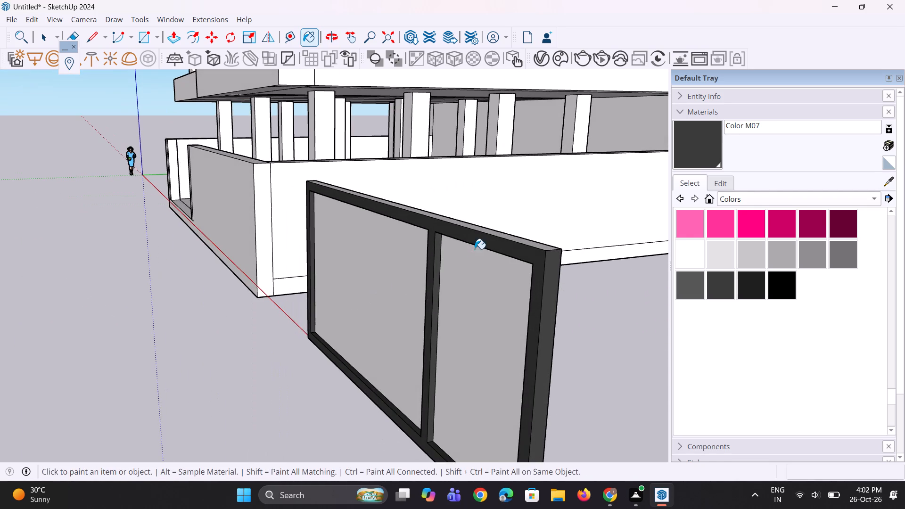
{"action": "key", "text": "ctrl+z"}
Paint the top face of the gate frame with Color M07.
{"action": "scroll", "coordinate": [504, 242], "scroll_direction": "up", "scroll_amount": 2}
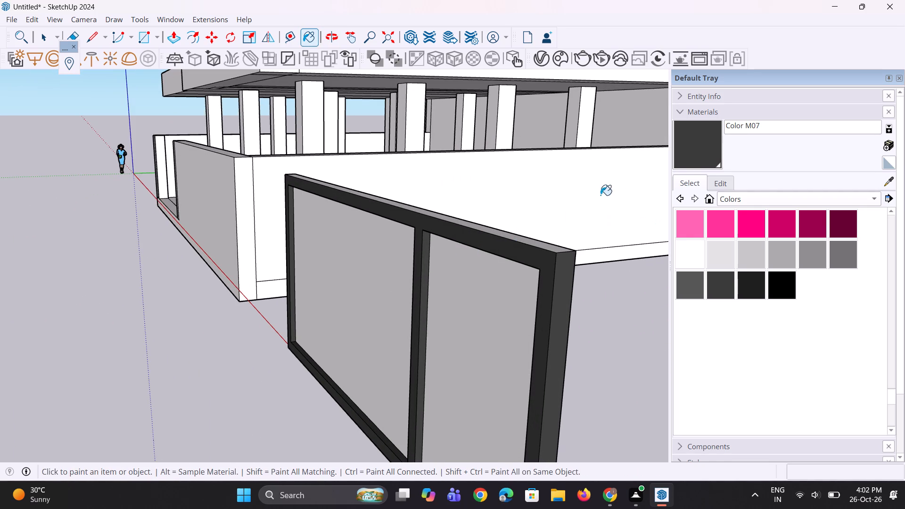
{"action": "left_click", "coordinate": [538, 245]}
Paint the infill faces of both gate bays with Wood Veneer 01 from the Wood collection.
{"action": "middle_click_drag", "start_coordinate": [193, 298], "coordinate": [411, 282]}
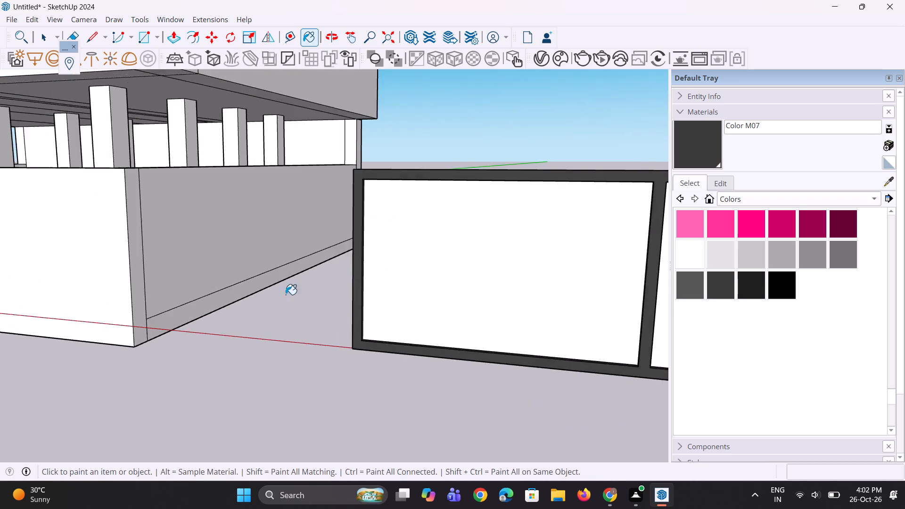
{"action": "scroll", "coordinate": [256, 304], "scroll_direction": "down", "scroll_amount": 5}
{"action": "middle_click_drag", "start_coordinate": [406, 301], "coordinate": [452, 289]}
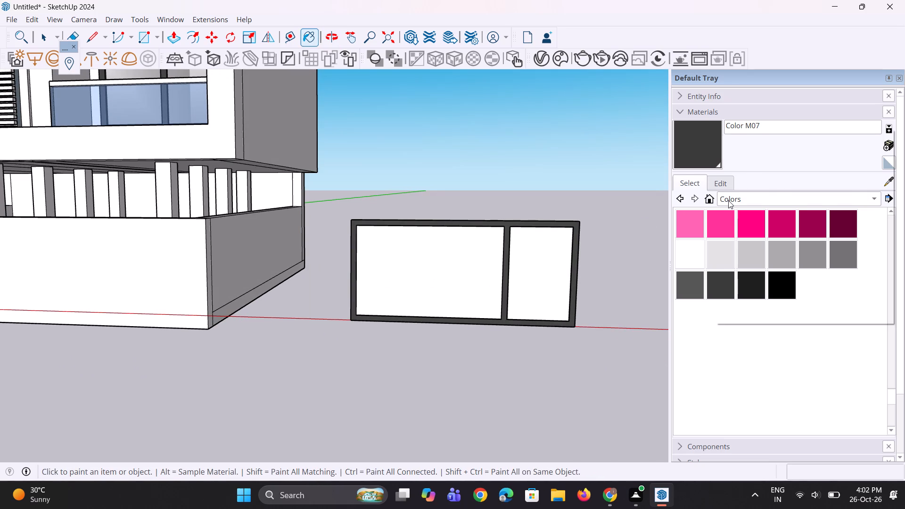
{"action": "left_click", "coordinate": [728, 200]}
{"action": "left_click", "coordinate": [734, 315]}
{"action": "left_click_drag", "start_coordinate": [809, 247], "coordinate": [804, 256]}
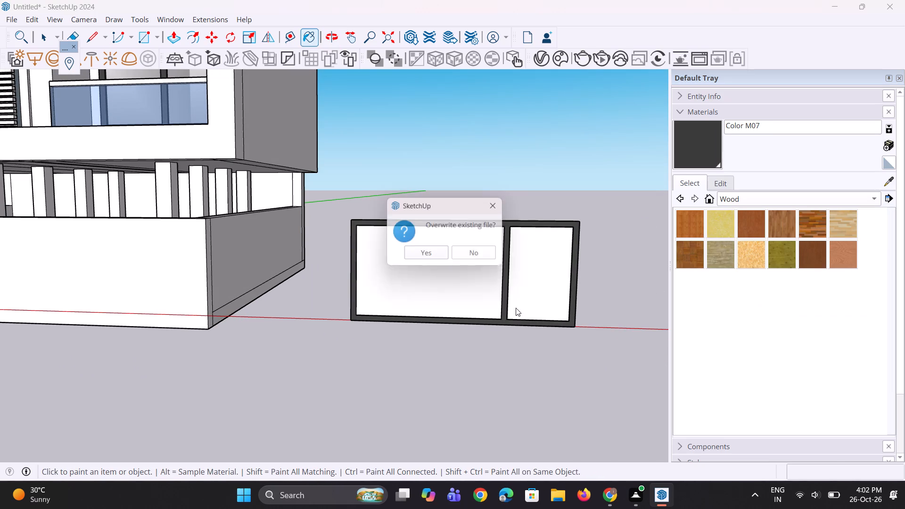
{"action": "scroll", "coordinate": [514, 309], "scroll_direction": "up", "scroll_amount": 2}
{"action": "left_click", "coordinate": [494, 207]}
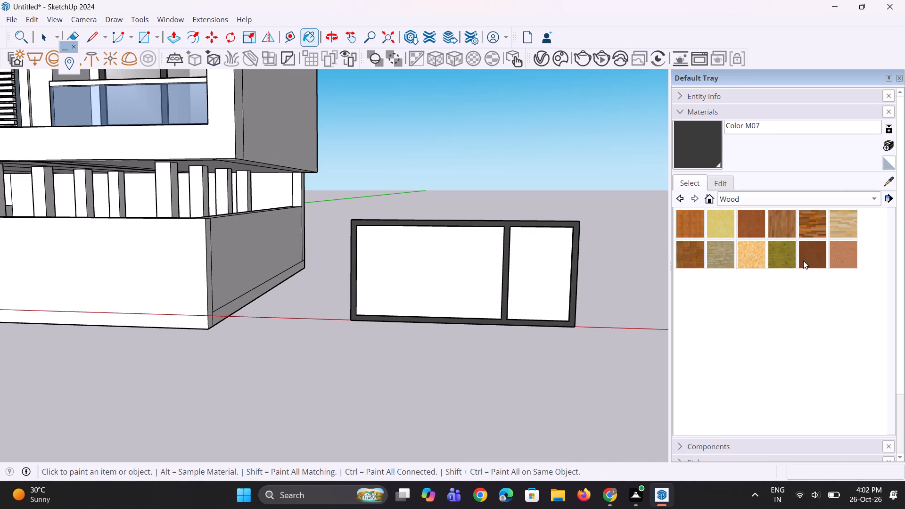
{"action": "left_click", "coordinate": [803, 261]}
{"action": "scroll", "coordinate": [563, 296], "scroll_direction": "up", "scroll_amount": 1}
{"action": "left_click", "coordinate": [544, 285]}
{"action": "left_click", "coordinate": [455, 289]}
Draw a bracket-shaped handle path beside the divider on the narrow bay: about 4" out from the face, vertically down, and back toward it.
{"action": "scroll", "coordinate": [438, 314], "scroll_direction": "up", "scroll_amount": 1}
{"action": "middle_click_drag", "start_coordinate": [444, 314], "coordinate": [474, 317]}
{"action": "scroll", "coordinate": [384, 333], "scroll_direction": "down", "scroll_amount": 6}
{"action": "scroll", "coordinate": [353, 335], "scroll_direction": "up", "scroll_amount": 1}
{"action": "middle_click_drag", "start_coordinate": [354, 335], "coordinate": [376, 340]}
{"action": "scroll", "coordinate": [455, 291], "scroll_direction": "up", "scroll_amount": 7}
{"action": "key", "text": "space"}
{"action": "middle_click_drag", "start_coordinate": [447, 330], "coordinate": [461, 353]}
{"action": "scroll", "coordinate": [542, 327], "scroll_direction": "up", "scroll_amount": 8}
{"action": "middle_click_drag", "start_coordinate": [485, 304], "coordinate": [497, 313]}
{"action": "scroll", "coordinate": [484, 313], "scroll_direction": "up", "scroll_amount": 1}
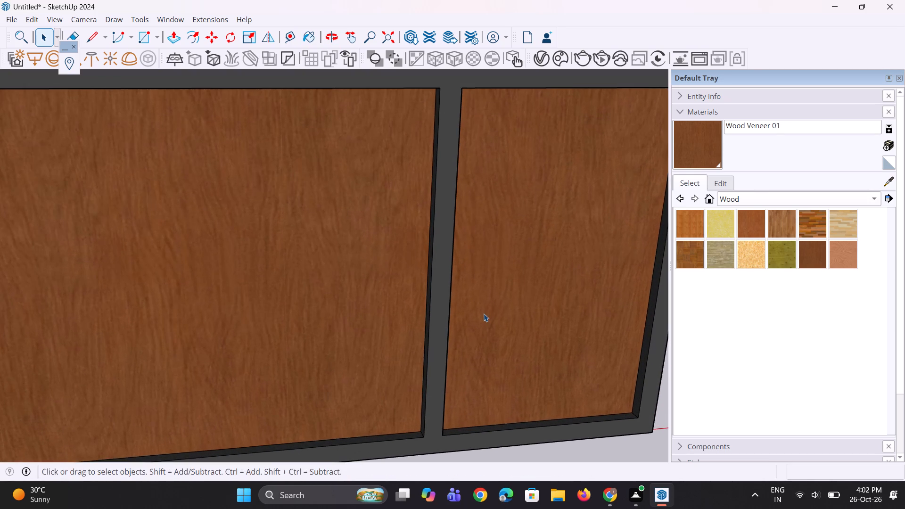
{"action": "key", "text": "l"}
{"action": "scroll", "coordinate": [488, 271], "scroll_direction": "up", "scroll_amount": 5}
{"action": "scroll", "coordinate": [452, 330], "scroll_direction": "down", "scroll_amount": 10}
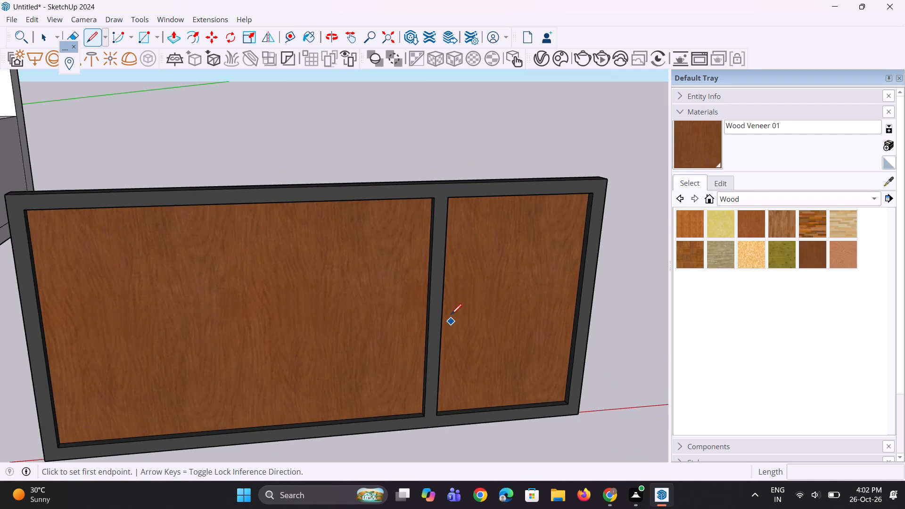
{"action": "scroll", "coordinate": [455, 250], "scroll_direction": "up", "scroll_amount": 8}
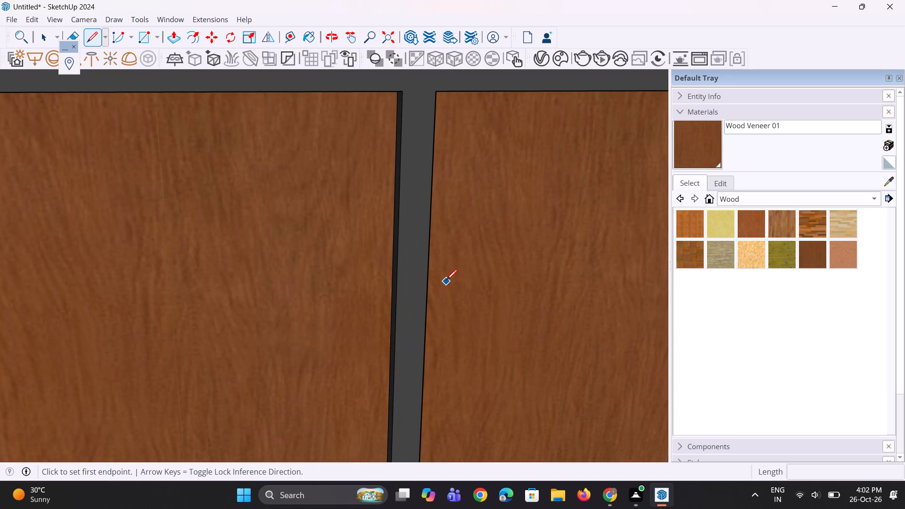
{"action": "left_click", "coordinate": [457, 275]}
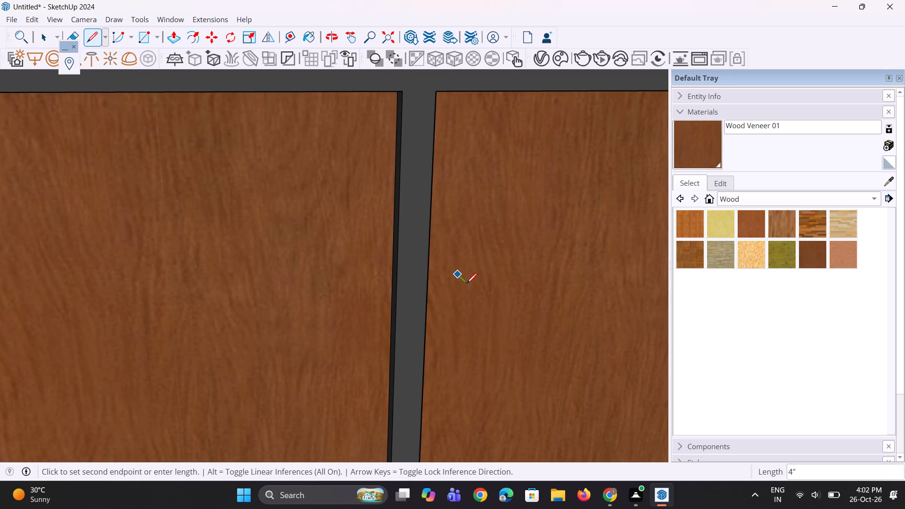
{"action": "left_click", "coordinate": [466, 284]}
{"action": "scroll", "coordinate": [460, 345], "scroll_direction": "down", "scroll_amount": 4}
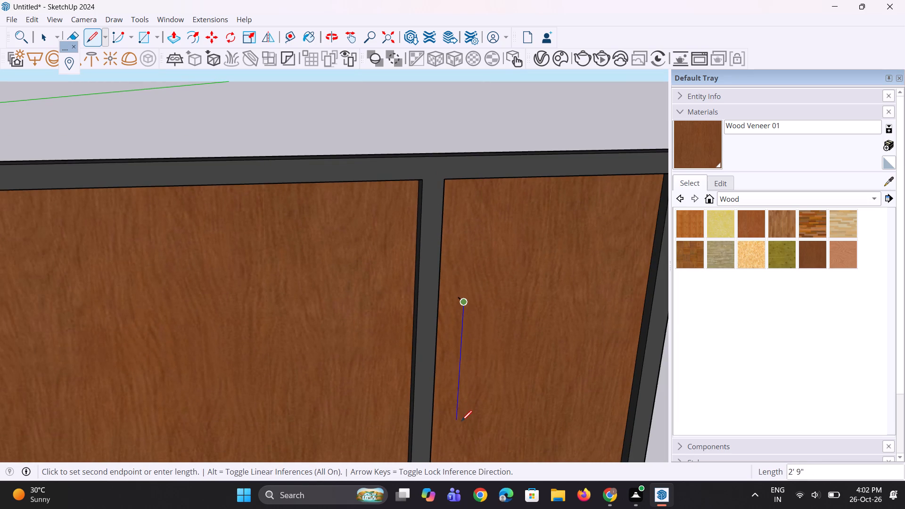
{"action": "left_click", "coordinate": [455, 441]}
{"action": "left_click", "coordinate": [443, 430]}
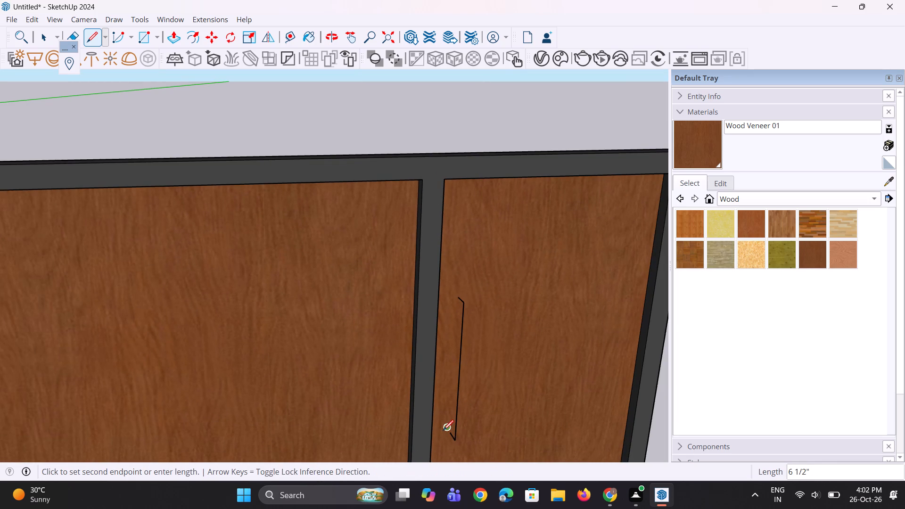
{"action": "scroll", "coordinate": [471, 439], "scroll_direction": "up", "scroll_amount": 1}
{"action": "middle_click_drag", "start_coordinate": [471, 437], "coordinate": [474, 424]}
{"action": "key", "text": "n"}
{"action": "key", "text": "space"}
{"action": "key", "text": "space"}
{"action": "left_click", "coordinate": [506, 96]}
Draw a rectangle about 2 1/4" by 3 1/16" on the narrow bay's face around the handle path's upper end.
{"action": "middle_click_drag", "start_coordinate": [512, 365], "coordinate": [604, 337]}
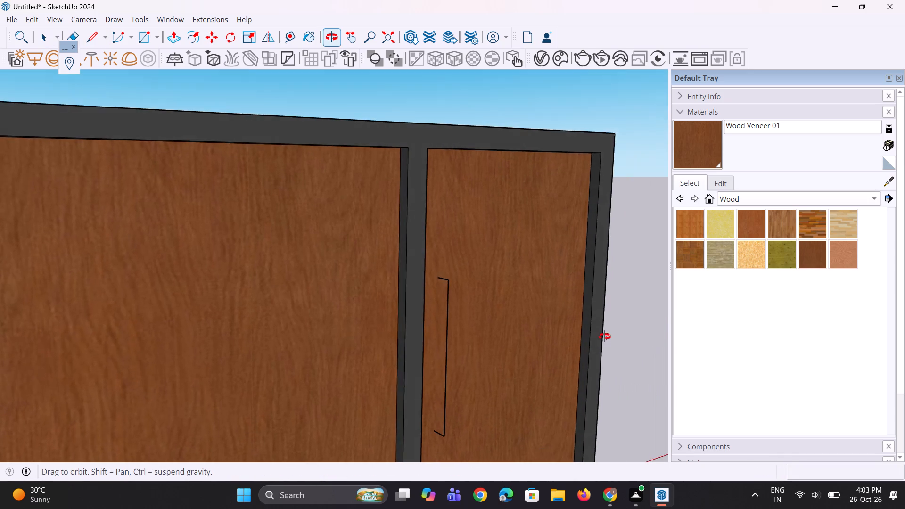
{"action": "middle_click_drag", "start_coordinate": [604, 337], "coordinate": [471, 295]}
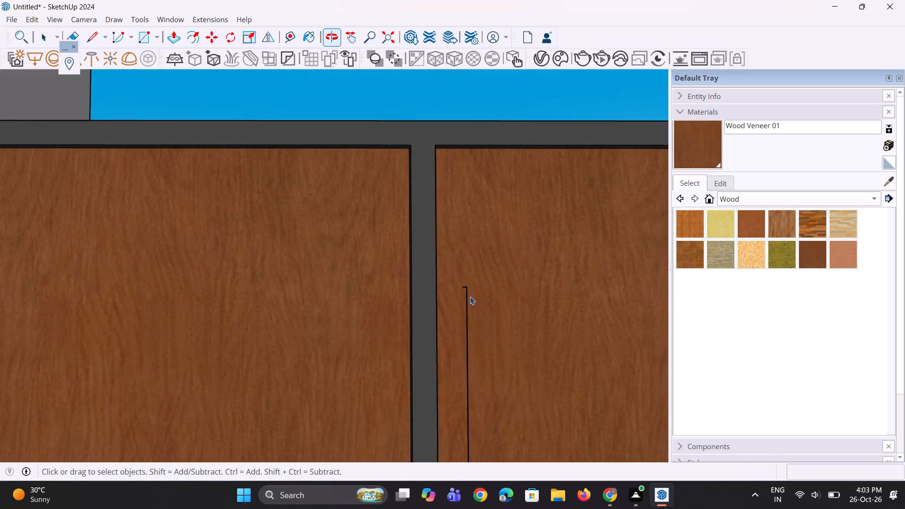
{"action": "scroll", "coordinate": [469, 289], "scroll_direction": "up", "scroll_amount": 7}
{"action": "key", "text": "r"}
{"action": "scroll", "coordinate": [456, 294], "scroll_direction": "up", "scroll_amount": 2}
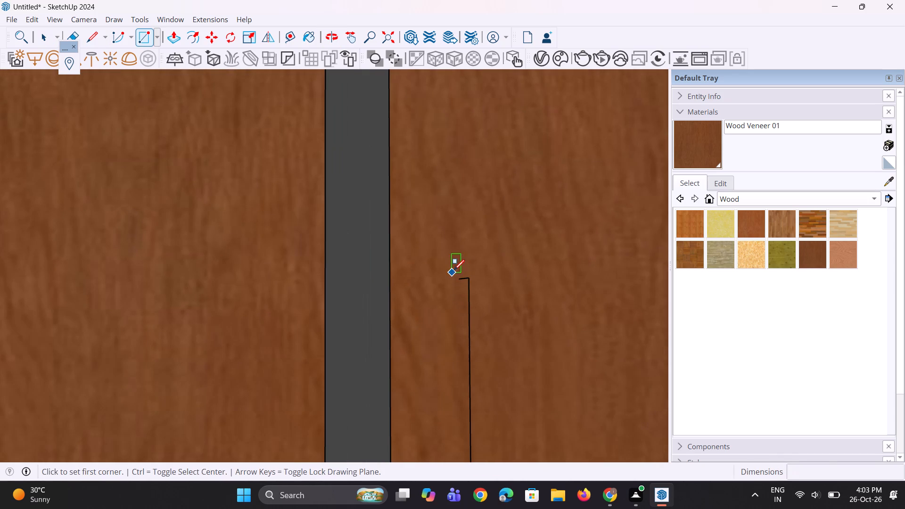
{"action": "left_click", "coordinate": [446, 272]}
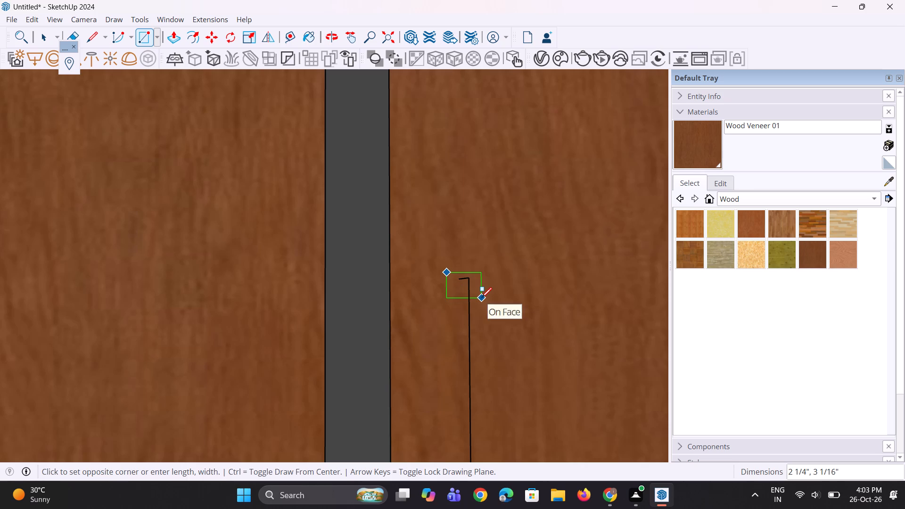
{"action": "left_click", "coordinate": [481, 298]}
{"action": "scroll", "coordinate": [484, 311], "scroll_direction": "up", "scroll_amount": 1}
{"action": "middle_click_drag", "start_coordinate": [484, 311], "coordinate": [441, 330]}
{"action": "scroll", "coordinate": [481, 300], "scroll_direction": "up", "scroll_amount": 4}
{"action": "key", "text": "space"}
{"action": "key", "text": "space"}
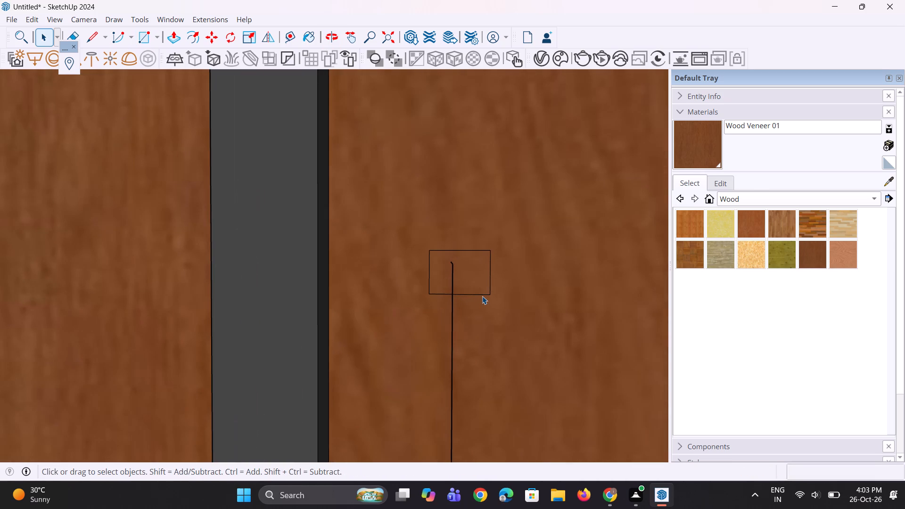
Move the bottom edge of the small rectangle up about 1/2" to shorten the profile.
{"action": "left_click", "coordinate": [482, 296]}
{"action": "scroll", "coordinate": [485, 296], "scroll_direction": "up", "scroll_amount": 7}
{"action": "key", "text": "m"}
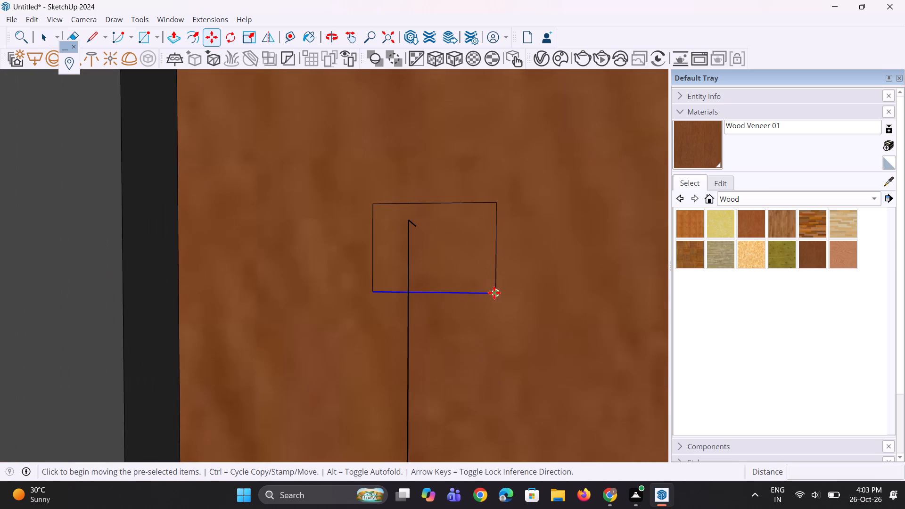
{"action": "left_click", "coordinate": [494, 293]}
{"action": "left_click", "coordinate": [496, 273]}
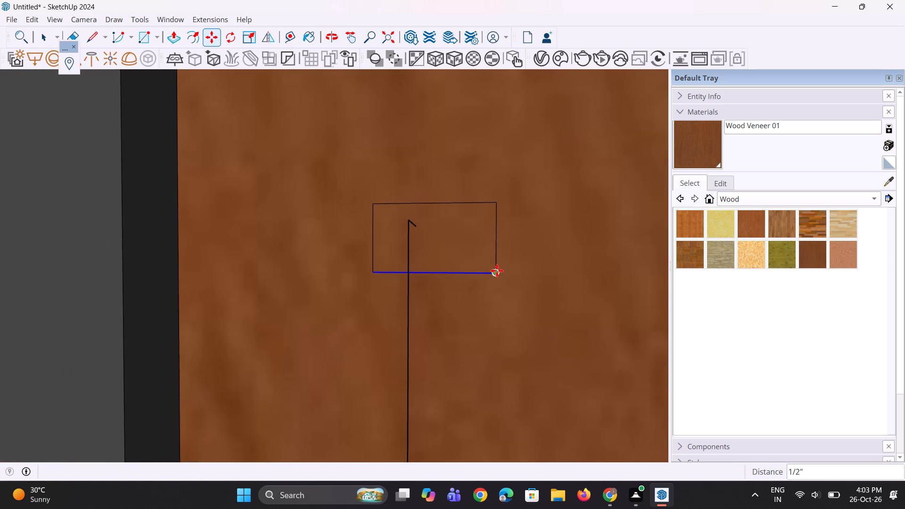
Move the small rectangle face about 5/16" sideways toward the gate divider, shifting it around the handle path's upper end.
{"action": "key", "text": "space"}
{"action": "left_click", "coordinate": [498, 263]}
{"action": "scroll", "coordinate": [498, 263], "scroll_direction": "up", "scroll_amount": 3}
{"action": "left_click", "coordinate": [466, 255]}
{"action": "key", "text": "m"}
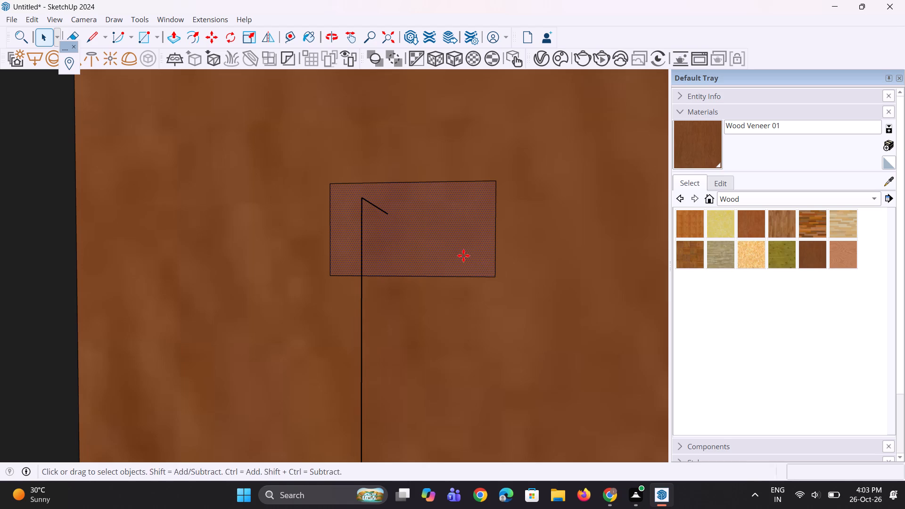
{"action": "left_click", "coordinate": [463, 255]}
{"action": "left_click", "coordinate": [445, 255]}
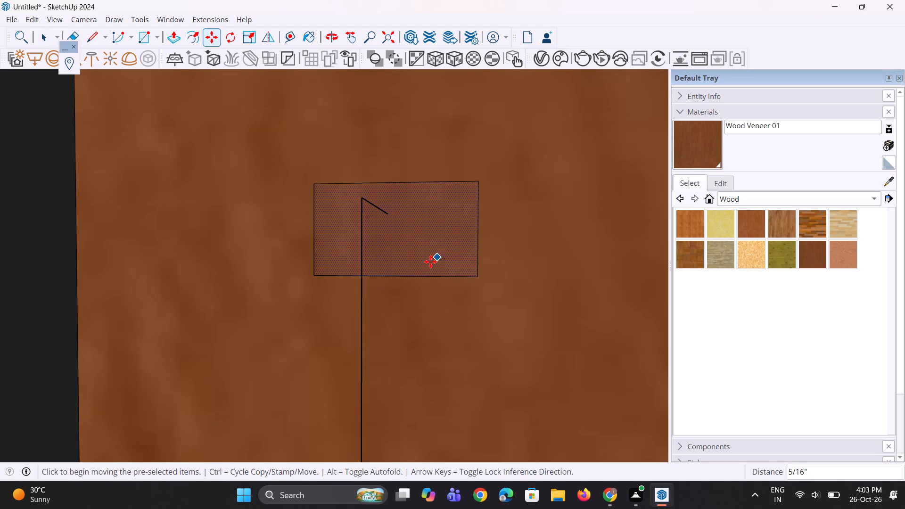
Extrude the small rectangle along the three-segment handle path with Follow Me to form the solid handle.
{"action": "scroll", "coordinate": [291, 264], "scroll_direction": "down", "scroll_amount": 3}
{"action": "middle_click_drag", "start_coordinate": [312, 259], "coordinate": [371, 306]}
{"action": "key", "text": "space"}
{"action": "key", "text": "space"}
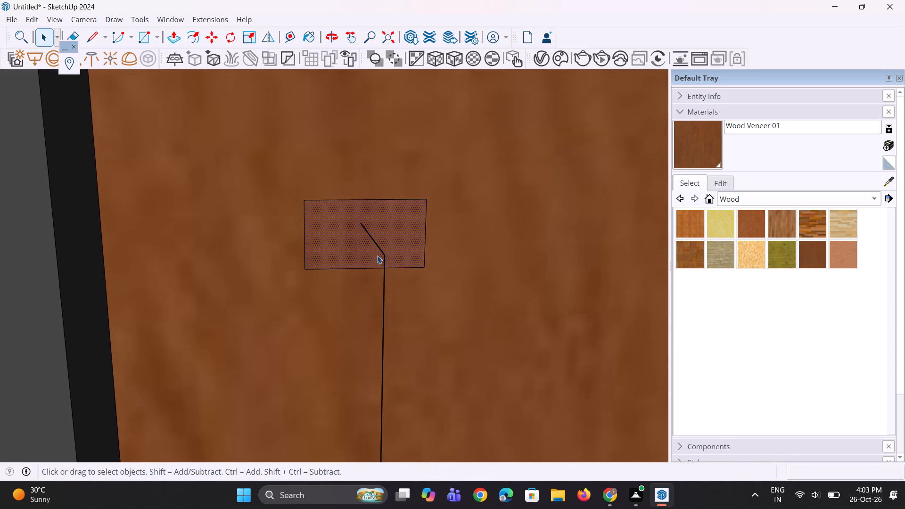
{"action": "left_click", "coordinate": [380, 252]}
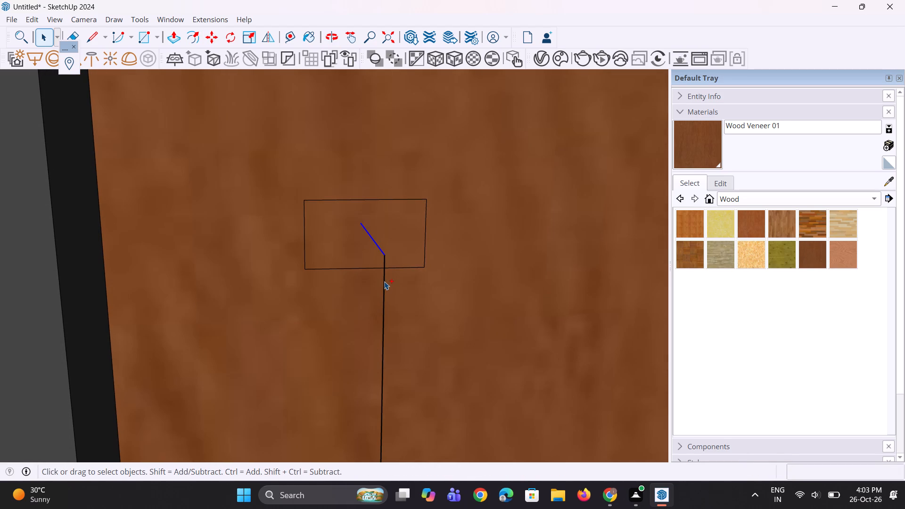
{"action": "left_click", "coordinate": [385, 282], "text": "ctrl"}
{"action": "scroll", "coordinate": [374, 250], "scroll_direction": "down", "scroll_amount": 19}
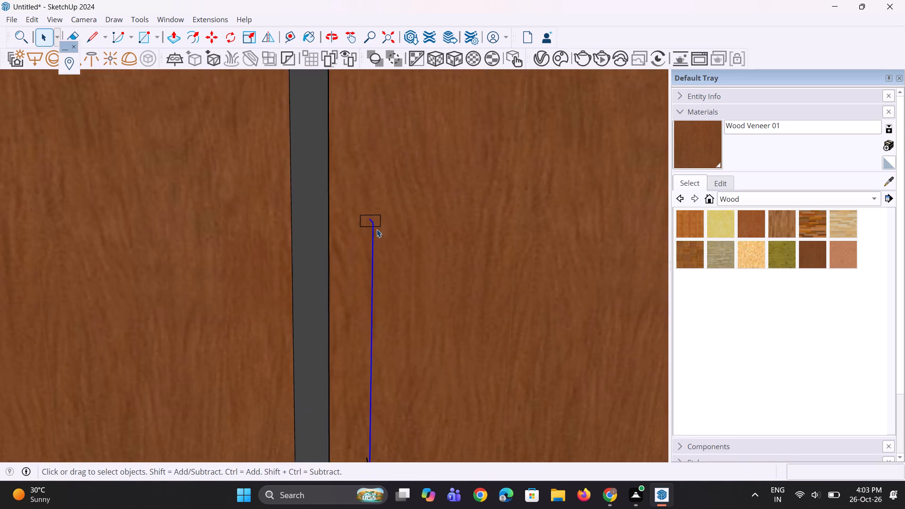
{"action": "scroll", "coordinate": [368, 230], "scroll_direction": "down", "scroll_amount": 9}
{"action": "scroll", "coordinate": [348, 334], "scroll_direction": "up", "scroll_amount": 14}
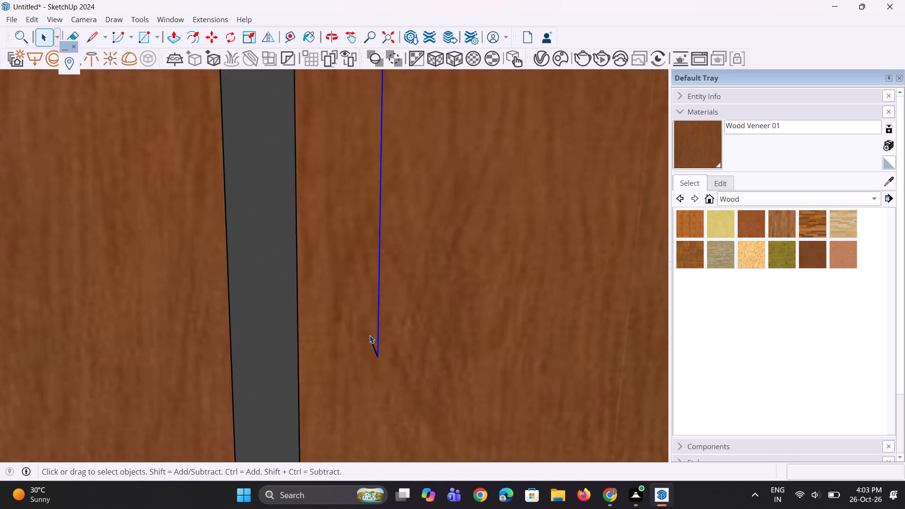
{"action": "scroll", "coordinate": [370, 335], "scroll_direction": "up", "scroll_amount": 11}
{"action": "left_click", "coordinate": [385, 366], "text": "ctrl"}
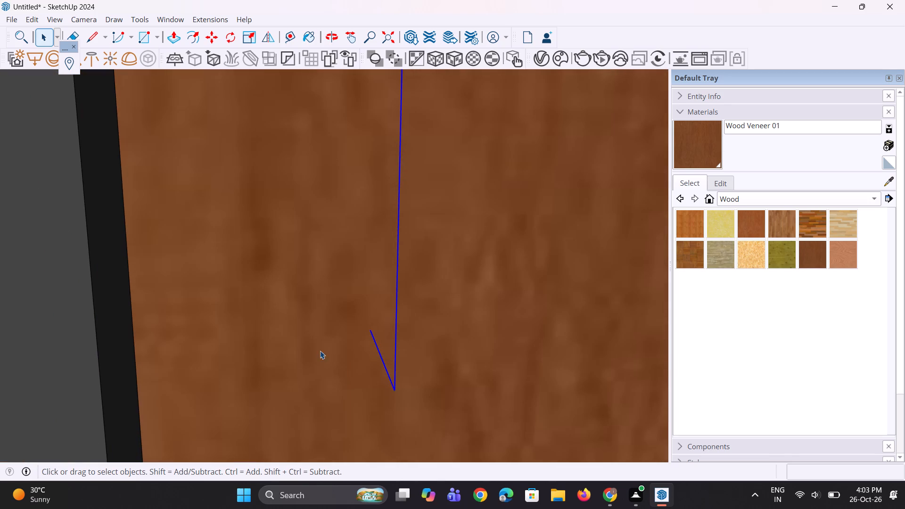
{"action": "left_click", "coordinate": [17, 32]}
{"action": "key", "text": "f"}
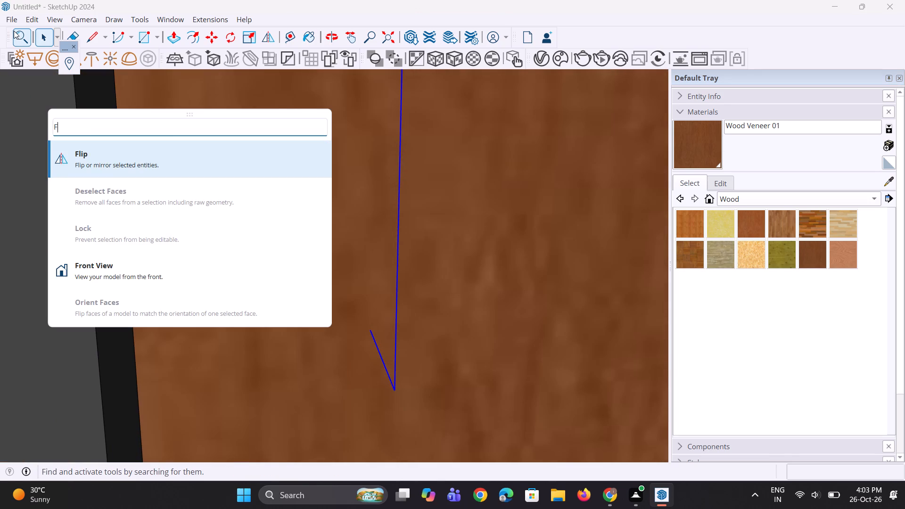
{"action": "key", "text": "o"}
{"action": "key", "text": "l"}
{"action": "key", "text": "l"}
{"action": "left_click", "coordinate": [108, 165]}
{"action": "scroll", "coordinate": [277, 375], "scroll_direction": "down", "scroll_amount": 6}
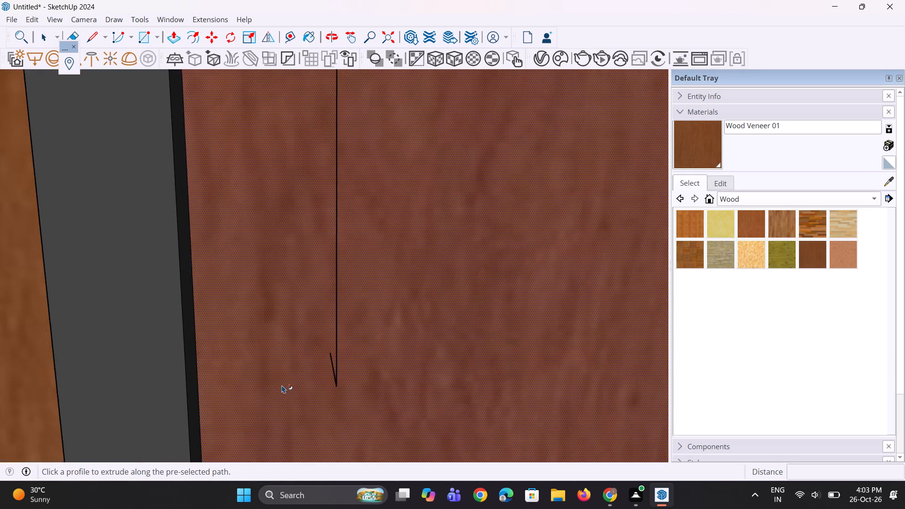
{"action": "scroll", "coordinate": [282, 385], "scroll_direction": "down", "scroll_amount": 20}
{"action": "scroll", "coordinate": [291, 269], "scroll_direction": "up", "scroll_amount": 3}
{"action": "scroll", "coordinate": [289, 230], "scroll_direction": "up", "scroll_amount": 4}
{"action": "left_click", "coordinate": [292, 230]}
{"action": "middle_click_drag", "start_coordinate": [307, 310], "coordinate": [193, 285]}
{"action": "scroll", "coordinate": [307, 310], "scroll_direction": "up", "scroll_amount": 1}
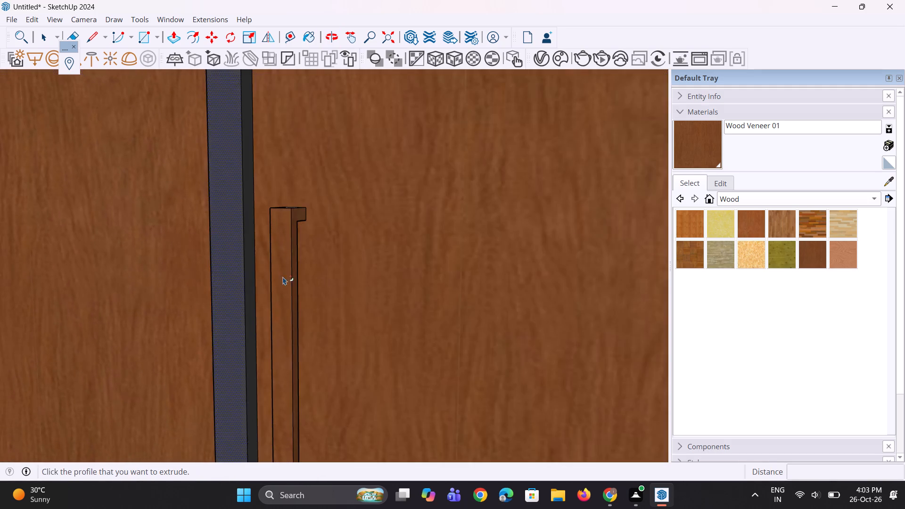
{"action": "middle_click_drag", "start_coordinate": [255, 227], "coordinate": [207, 172]}
{"action": "scroll", "coordinate": [252, 211], "scroll_direction": "up", "scroll_amount": 1}
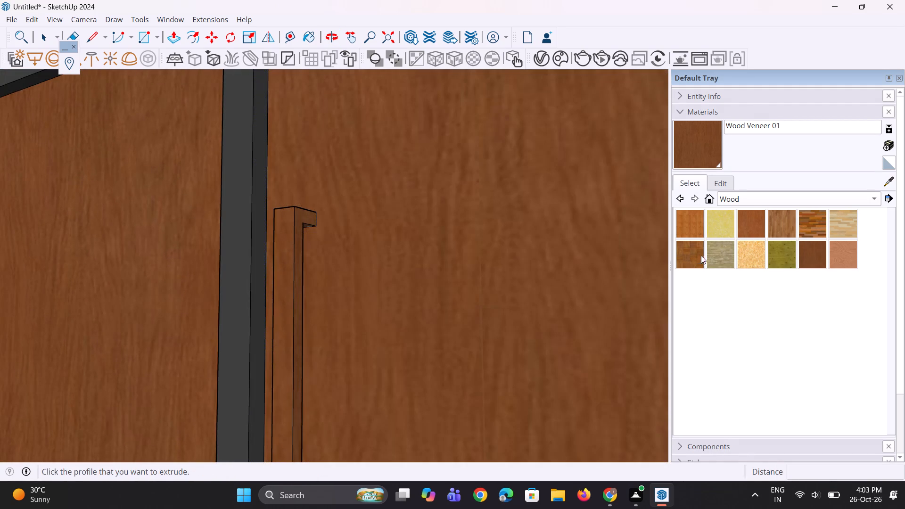
Paint the handle's front, both side faces and the underside of its upper arm with Color M07 from the Colors collection.
{"action": "left_click", "coordinate": [721, 199]}
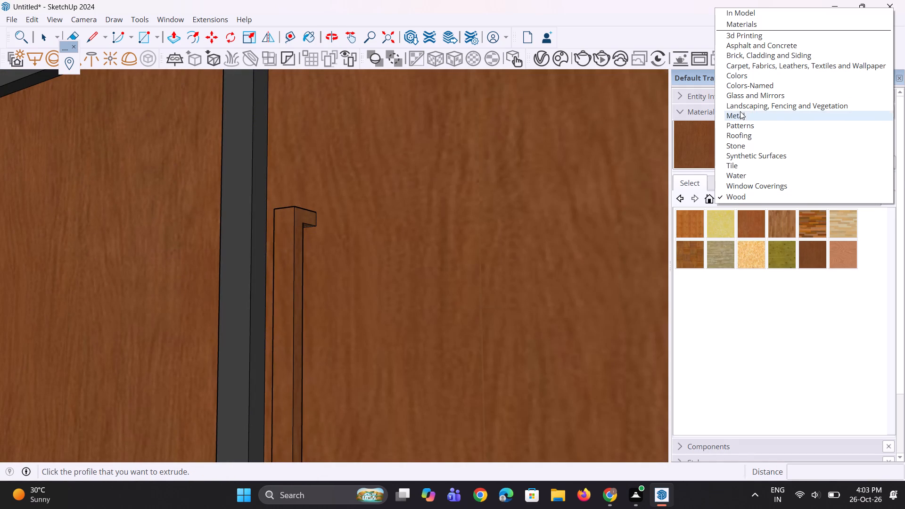
{"action": "left_click", "coordinate": [749, 78]}
{"action": "scroll", "coordinate": [715, 382], "scroll_direction": "down", "scroll_amount": 18}
{"action": "left_click", "coordinate": [715, 224]}
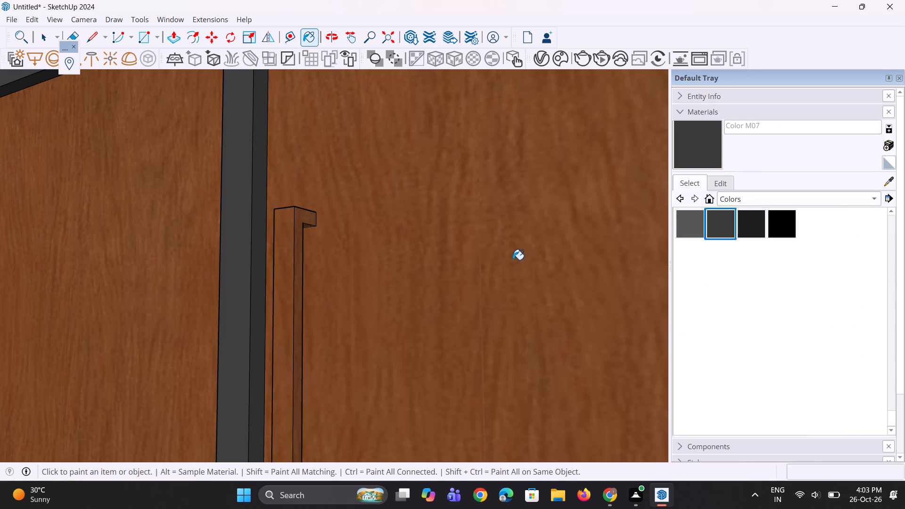
{"action": "scroll", "coordinate": [364, 268], "scroll_direction": "up", "scroll_amount": 1}
{"action": "left_click", "coordinate": [278, 278]}
{"action": "scroll", "coordinate": [290, 273], "scroll_direction": "up", "scroll_amount": 3}
{"action": "left_click", "coordinate": [292, 267]}
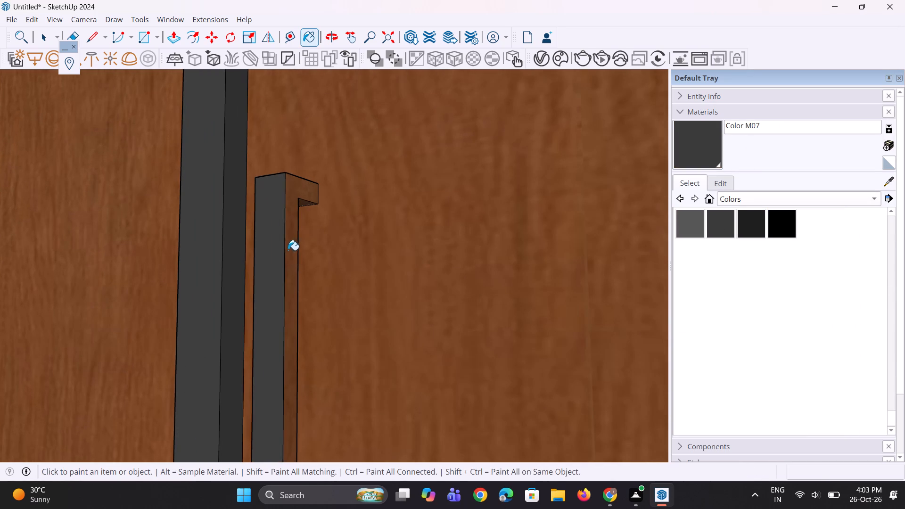
{"action": "middle_click_drag", "start_coordinate": [243, 216], "coordinate": [672, 232]}
{"action": "left_click", "coordinate": [376, 213]}
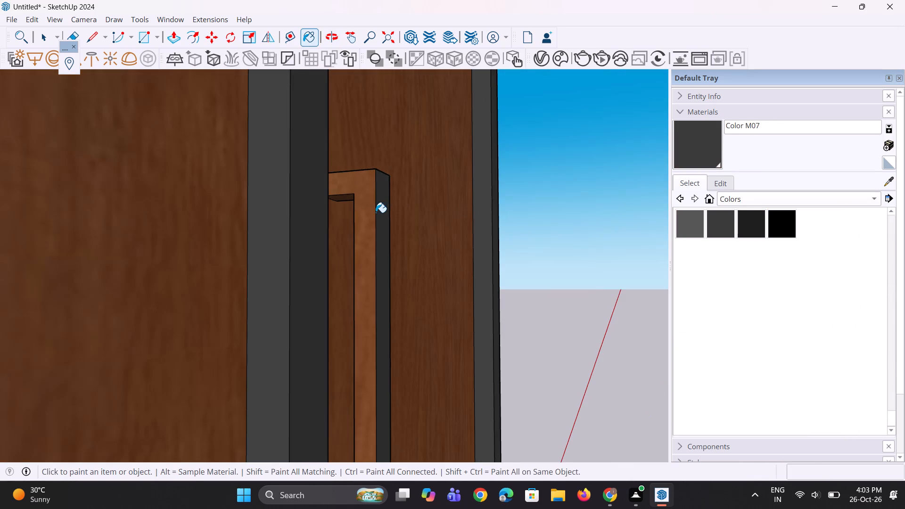
{"action": "scroll", "coordinate": [346, 207], "scroll_direction": "up", "scroll_amount": 2}
{"action": "left_click", "coordinate": [366, 206]}
{"action": "scroll", "coordinate": [340, 205], "scroll_direction": "up", "scroll_amount": 6}
{"action": "left_click", "coordinate": [347, 188]}
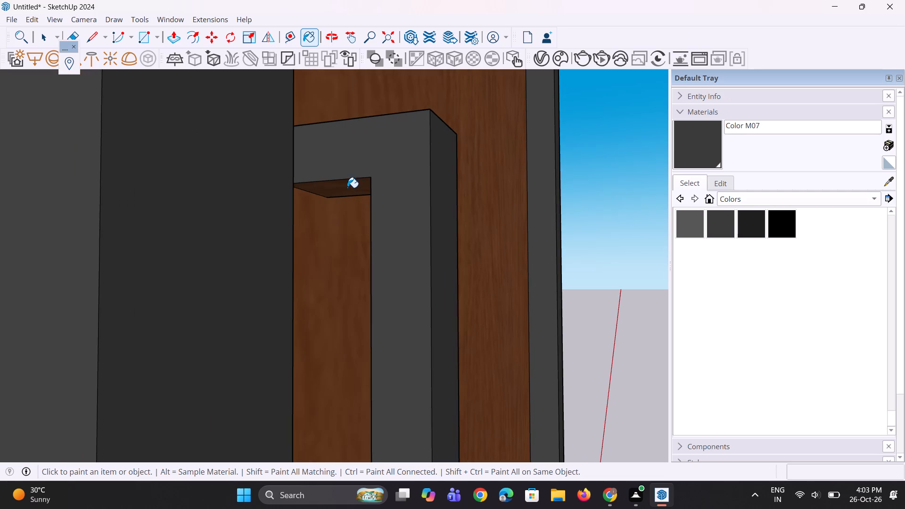
Paint the handle's remaining inner, bottom and top faces with Color M07.
{"action": "middle_click_drag", "start_coordinate": [383, 251], "coordinate": [0, 220]}
{"action": "scroll", "coordinate": [0, 220], "scroll_direction": "up", "scroll_amount": 1}
{"action": "middle_click_drag", "start_coordinate": [268, 246], "coordinate": [70, 232]}
{"action": "middle_click_drag", "start_coordinate": [247, 244], "coordinate": [150, 233]}
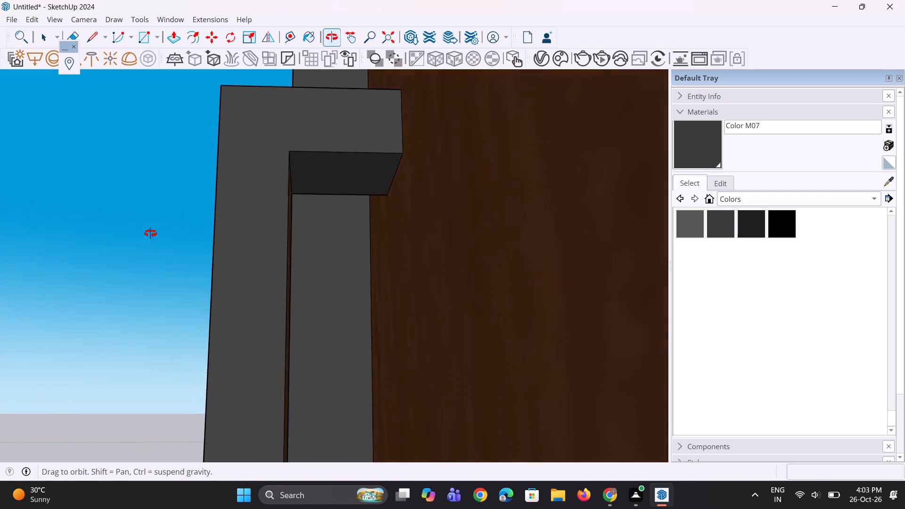
{"action": "middle_click_drag", "start_coordinate": [150, 233], "coordinate": [148, 231]}
{"action": "scroll", "coordinate": [255, 286], "scroll_direction": "up", "scroll_amount": 5}
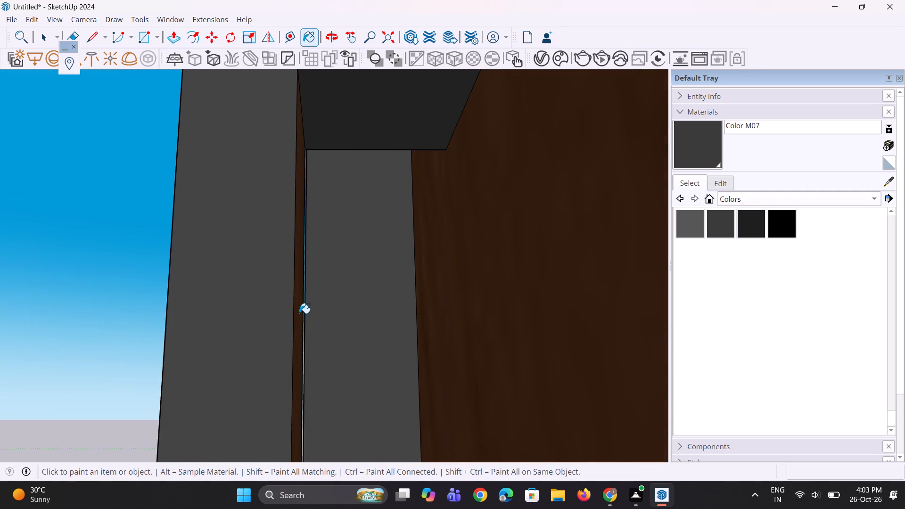
{"action": "left_click", "coordinate": [299, 313]}
{"action": "middle_click_drag", "start_coordinate": [240, 313], "coordinate": [437, 321]}
{"action": "scroll", "coordinate": [431, 228], "scroll_direction": "down", "scroll_amount": 10}
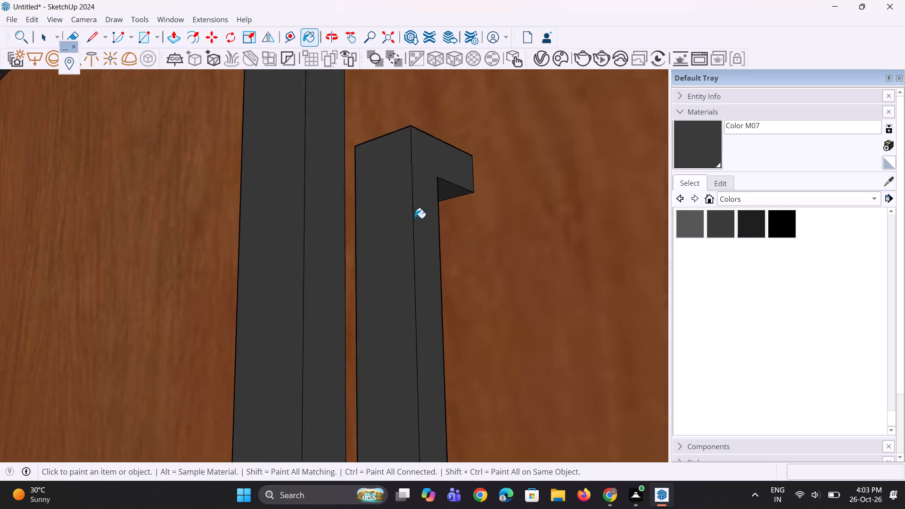
{"action": "scroll", "coordinate": [415, 218], "scroll_direction": "down", "scroll_amount": 20}
{"action": "scroll", "coordinate": [415, 218], "scroll_direction": "down", "scroll_amount": 6}
{"action": "scroll", "coordinate": [418, 264], "scroll_direction": "up", "scroll_amount": 4}
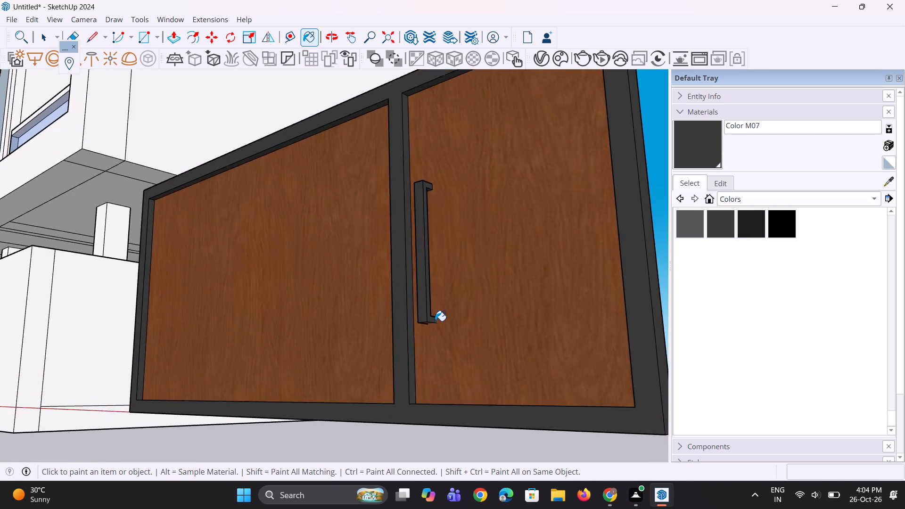
{"action": "scroll", "coordinate": [435, 321], "scroll_direction": "up", "scroll_amount": 15}
{"action": "middle_click_drag", "start_coordinate": [425, 331], "coordinate": [442, 294]}
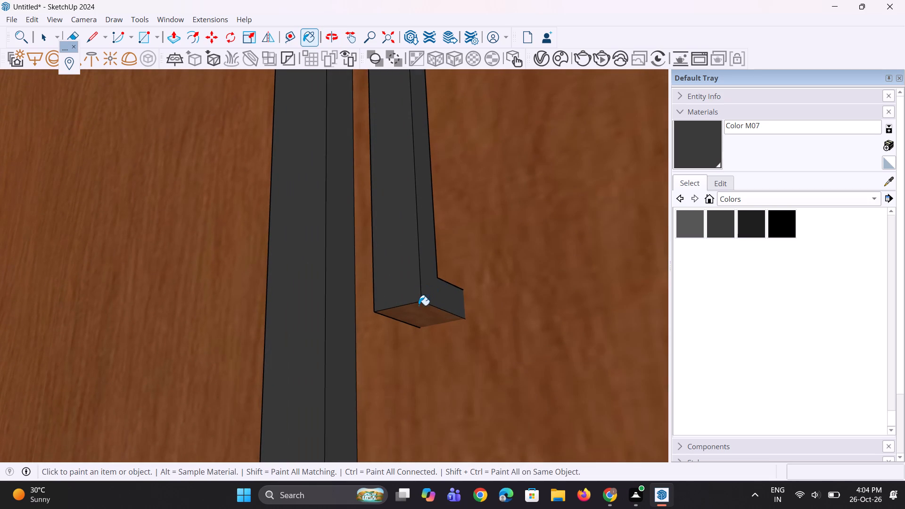
{"action": "left_click", "coordinate": [418, 314]}
{"action": "middle_click_drag", "start_coordinate": [409, 320], "coordinate": [525, 371]}
{"action": "scroll", "coordinate": [467, 355], "scroll_direction": "down", "scroll_amount": 17}
{"action": "middle_click_drag", "start_coordinate": [404, 184], "coordinate": [432, 379]}
{"action": "scroll", "coordinate": [405, 206], "scroll_direction": "up", "scroll_amount": 1}
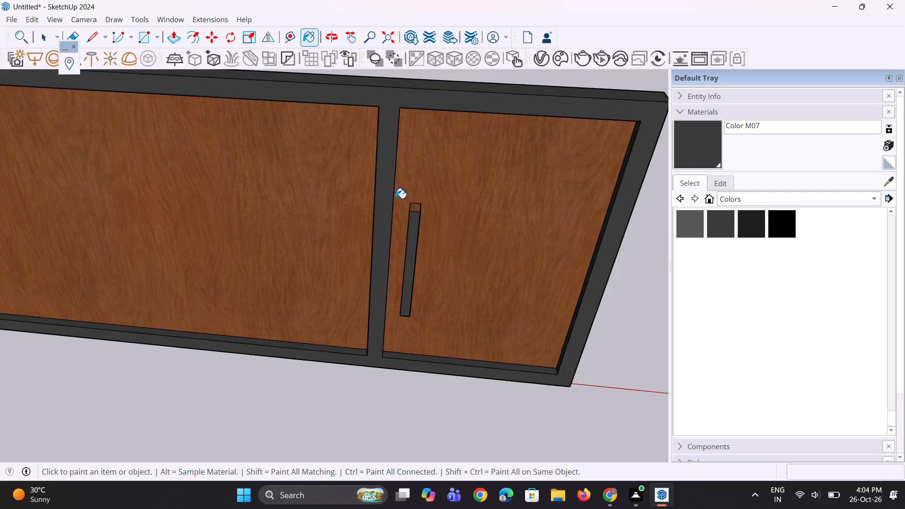
{"action": "scroll", "coordinate": [395, 198], "scroll_direction": "up", "scroll_amount": 4}
{"action": "left_click", "coordinate": [419, 206]}
{"action": "middle_click_drag", "start_coordinate": [400, 288], "coordinate": [468, 218]}
{"action": "scroll", "coordinate": [422, 272], "scroll_direction": "up", "scroll_amount": 1}
{"action": "scroll", "coordinate": [323, 325], "scroll_direction": "down", "scroll_amount": 10}
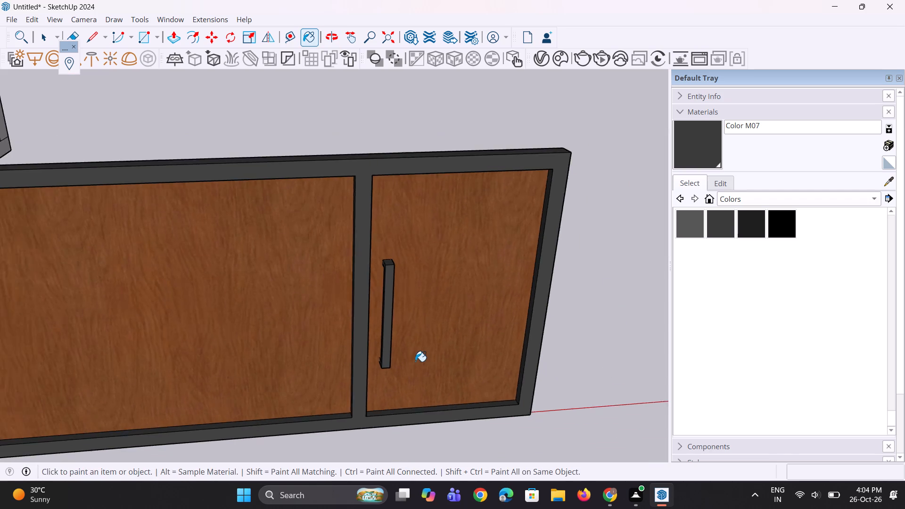
Select the whole gate with its frame, wood infill and handle, and make it a group.
{"action": "scroll", "coordinate": [415, 361], "scroll_direction": "down", "scroll_amount": 3}
{"action": "middle_click_drag", "start_coordinate": [429, 369], "coordinate": [414, 290]}
{"action": "scroll", "coordinate": [464, 304], "scroll_direction": "down", "scroll_amount": 5}
{"action": "key", "text": "space"}
{"action": "key", "text": "space"}
{"action": "key", "text": "space"}
{"action": "scroll", "coordinate": [352, 309], "scroll_direction": "up", "scroll_amount": 5}
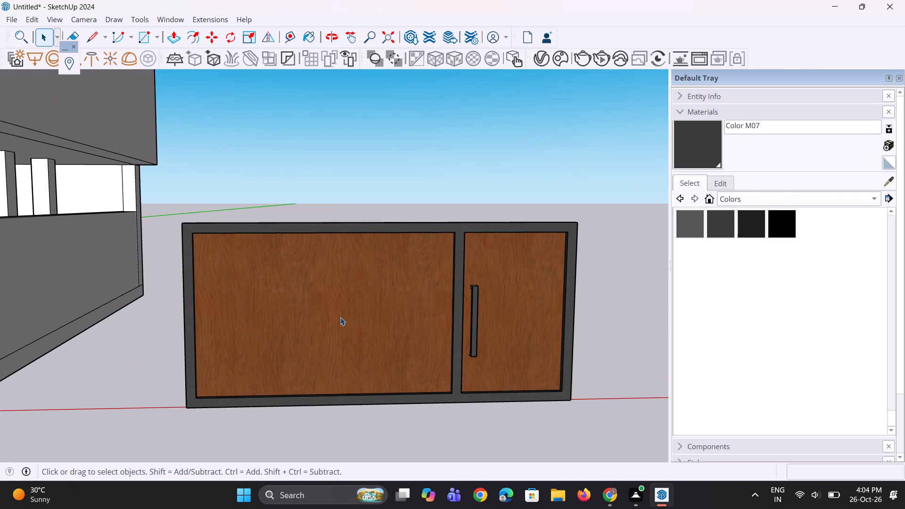
{"action": "left_click", "coordinate": [157, 198]}
{"action": "middle_click_drag", "start_coordinate": [204, 252], "coordinate": [214, 243]}
{"action": "left_click_drag", "start_coordinate": [161, 193], "coordinate": [264, 405]}
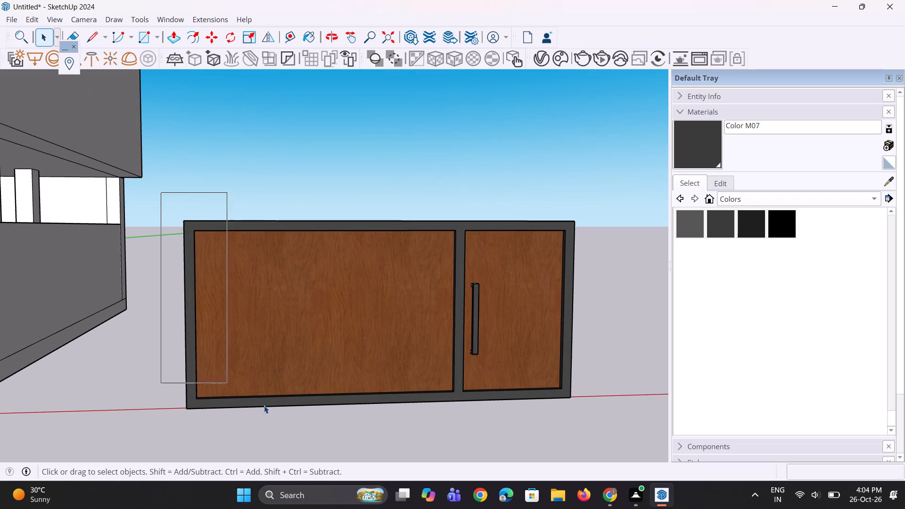
{"action": "left_click_drag", "start_coordinate": [264, 405], "coordinate": [658, 437]}
{"action": "right_click_drag", "start_coordinate": [458, 339], "coordinate": [458, 328]}
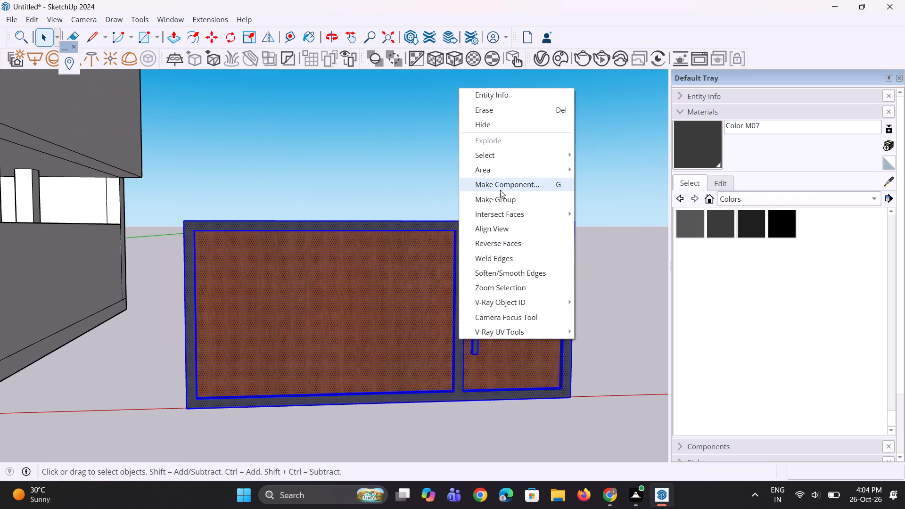
{"action": "left_click", "coordinate": [500, 200]}
Move the gate group by its lower corner at the narrow bay about 62' along the red axis into the opening between the gate posts.
{"action": "scroll", "coordinate": [487, 330], "scroll_direction": "down", "scroll_amount": 10}
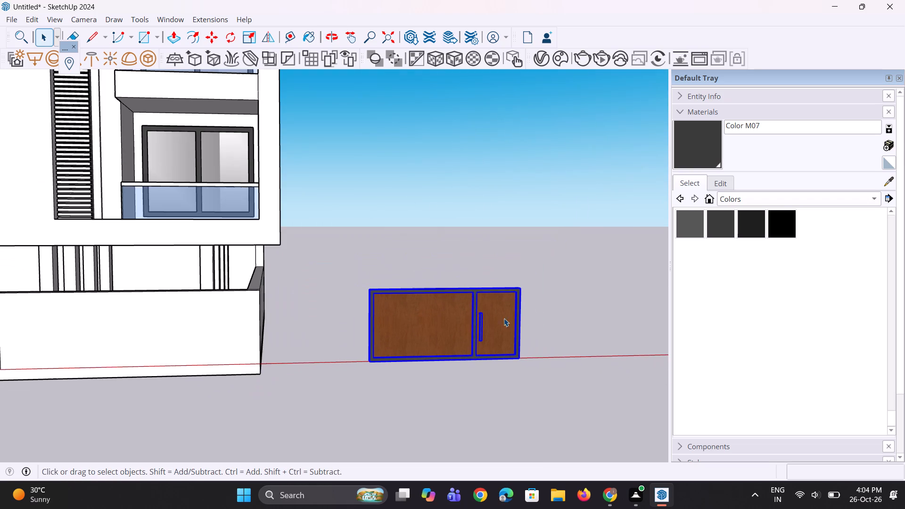
{"action": "left_click", "coordinate": [540, 258]}
{"action": "scroll", "coordinate": [535, 342], "scroll_direction": "up", "scroll_amount": 2}
{"action": "key", "text": "m"}
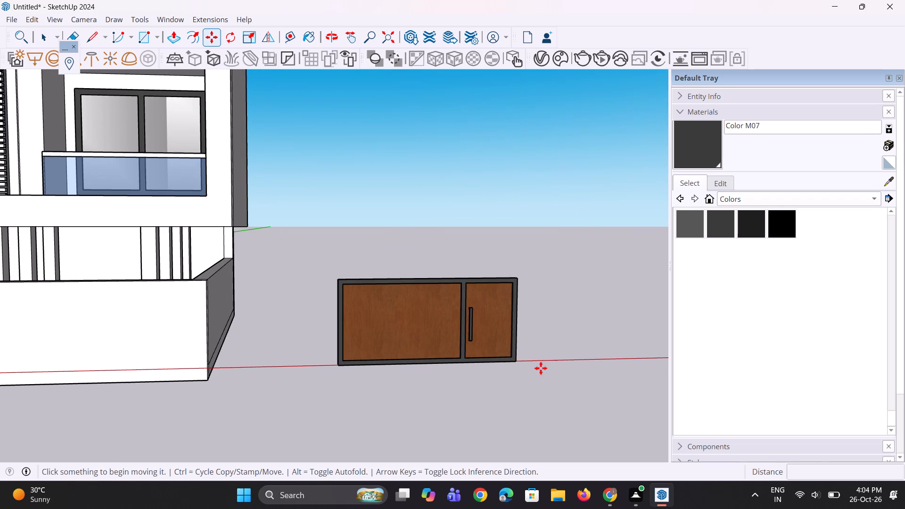
{"action": "left_click", "coordinate": [517, 362]}
{"action": "scroll", "coordinate": [591, 368], "scroll_direction": "down", "scroll_amount": 6}
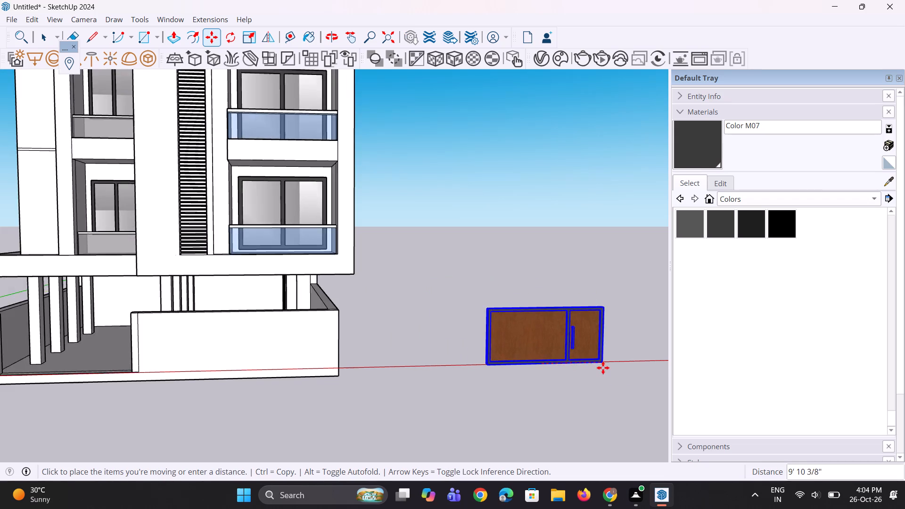
{"action": "scroll", "coordinate": [603, 368], "scroll_direction": "down", "scroll_amount": 3}
{"action": "scroll", "coordinate": [340, 389], "scroll_direction": "up", "scroll_amount": 4}
{"action": "scroll", "coordinate": [253, 354], "scroll_direction": "up", "scroll_amount": 2}
{"action": "scroll", "coordinate": [183, 355], "scroll_direction": "up", "scroll_amount": 1}
{"action": "middle_click_drag", "start_coordinate": [189, 361], "coordinate": [208, 386]}
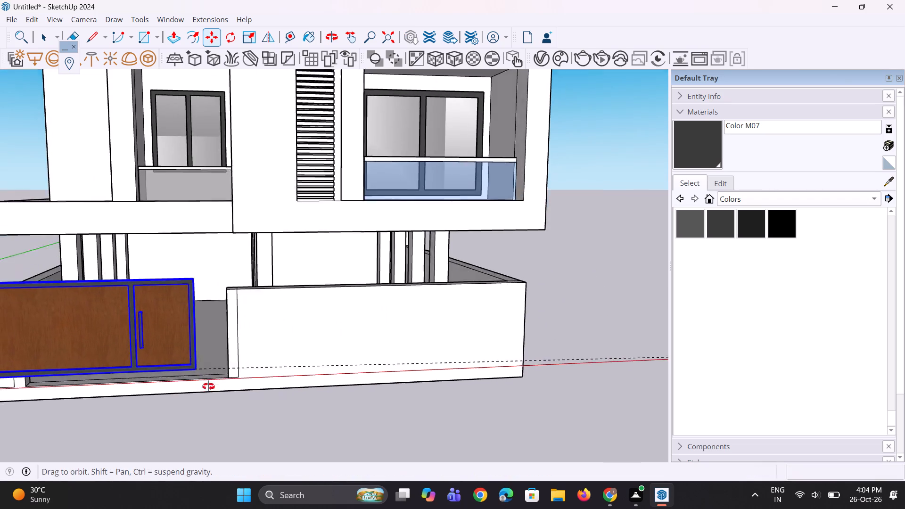
{"action": "middle_click_drag", "start_coordinate": [208, 386], "coordinate": [214, 395]}
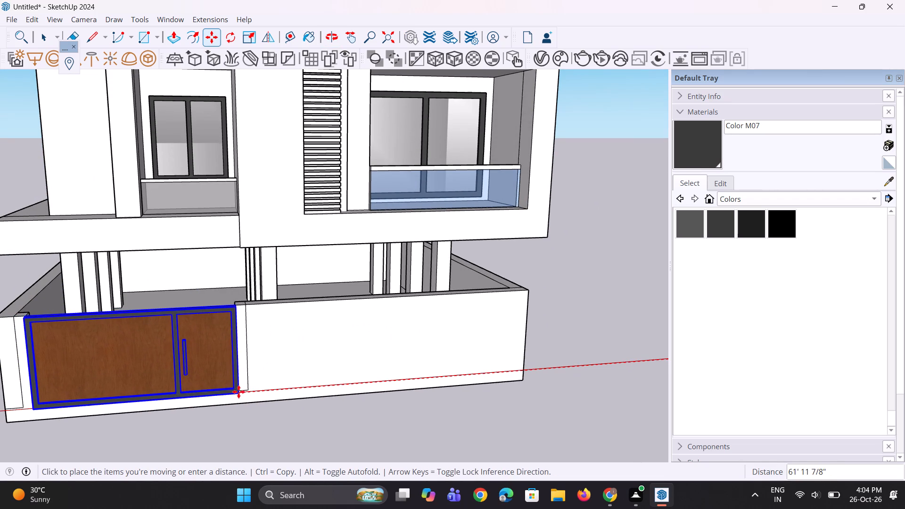
{"action": "scroll", "coordinate": [236, 383], "scroll_direction": "up", "scroll_amount": 6}
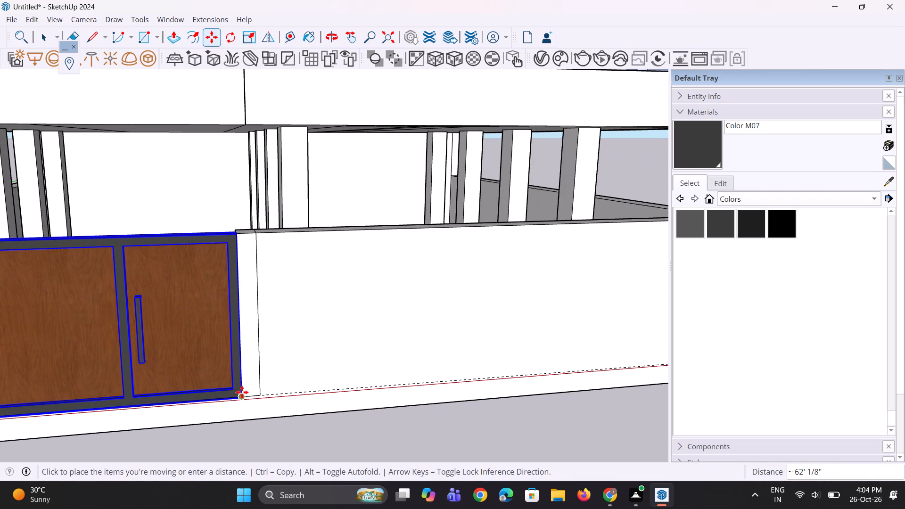
{"action": "left_click", "coordinate": [242, 393]}
{"action": "middle_click_drag", "start_coordinate": [277, 390], "coordinate": [311, 417]}
{"action": "key", "text": "space"}
{"action": "left_click", "coordinate": [531, 437]}
{"action": "key", "text": "space"}
{"action": "scroll", "coordinate": [500, 289], "scroll_direction": "down", "scroll_amount": 5}
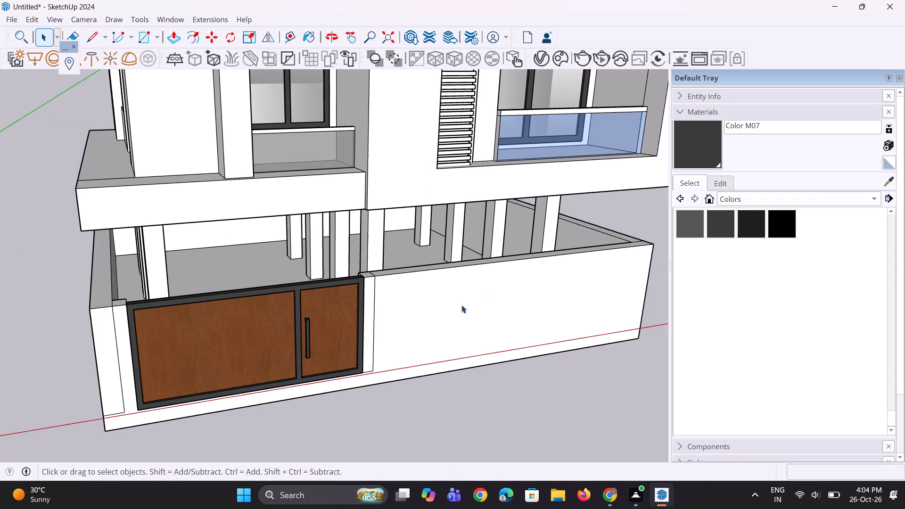
Move the gate group by its lower corner at the narrow bay onto the base corner of the adjoining gate post.
{"action": "middle_click_drag", "start_coordinate": [378, 317], "coordinate": [372, 363]}
{"action": "scroll", "coordinate": [371, 364], "scroll_direction": "down", "scroll_amount": 1}
{"action": "scroll", "coordinate": [367, 366], "scroll_direction": "up", "scroll_amount": 8}
{"action": "left_click", "coordinate": [308, 372]}
{"action": "scroll", "coordinate": [320, 406], "scroll_direction": "up", "scroll_amount": 2}
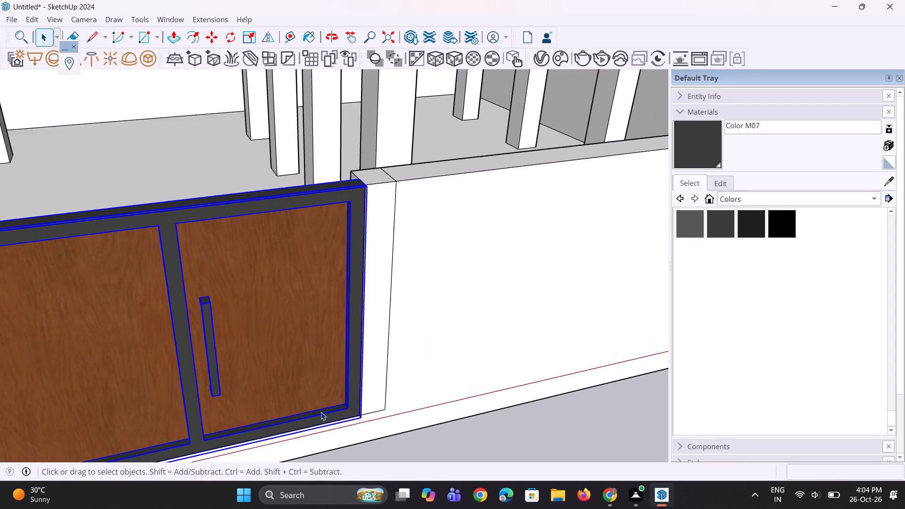
{"action": "scroll", "coordinate": [321, 412], "scroll_direction": "up", "scroll_amount": 3}
{"action": "key", "text": "m"}
{"action": "scroll", "coordinate": [318, 418], "scroll_direction": "up", "scroll_amount": 3}
{"action": "left_click", "coordinate": [391, 413]}
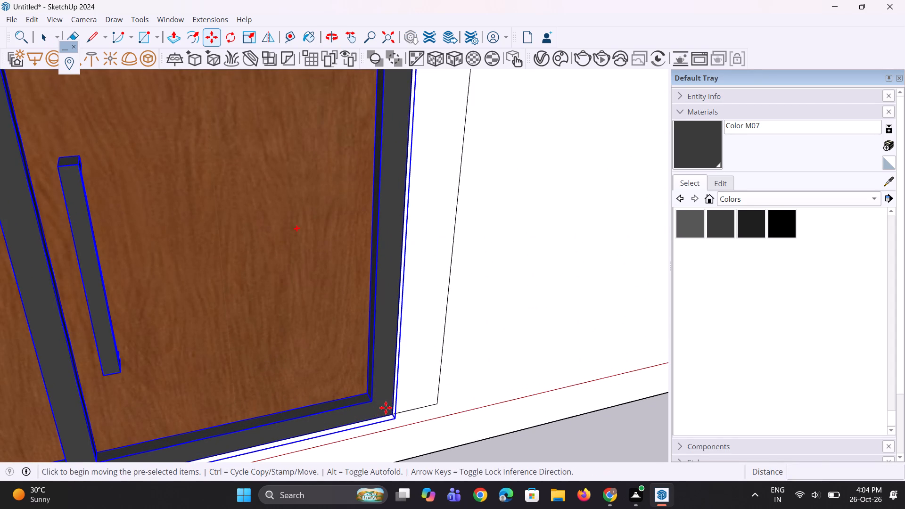
{"action": "left_click", "coordinate": [383, 403]}
{"action": "scroll", "coordinate": [392, 422], "scroll_direction": "down", "scroll_amount": 17}
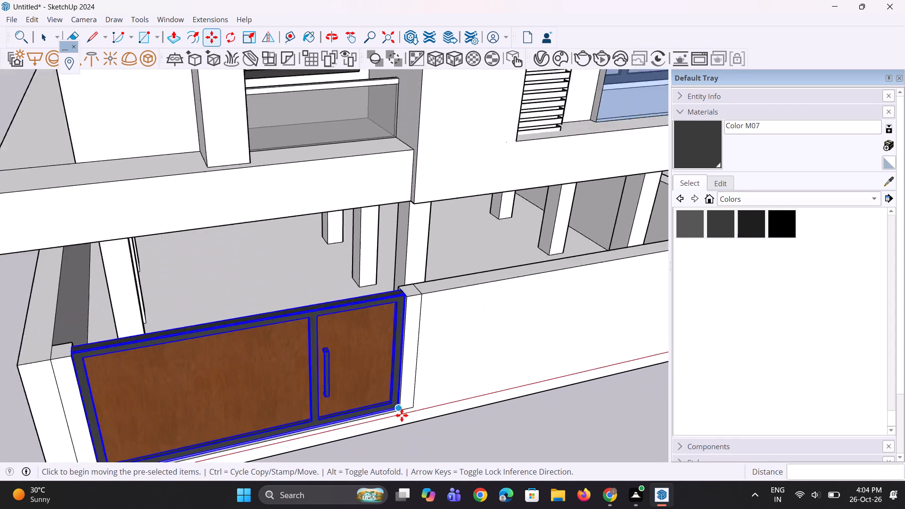
{"action": "scroll", "coordinate": [402, 415], "scroll_direction": "down", "scroll_amount": 2}
{"action": "middle_click_drag", "start_coordinate": [397, 417], "coordinate": [369, 324]}
{"action": "key", "text": "space"}
{"action": "key", "text": "space"}
{"action": "left_click_drag", "start_coordinate": [393, 417], "coordinate": [395, 423]}
{"action": "left_click", "coordinate": [395, 428]}
Open the V-Ray Asset Editor to look over the scene's assets, and minimize it.
{"action": "scroll", "coordinate": [263, 345], "scroll_direction": "down", "scroll_amount": 5}
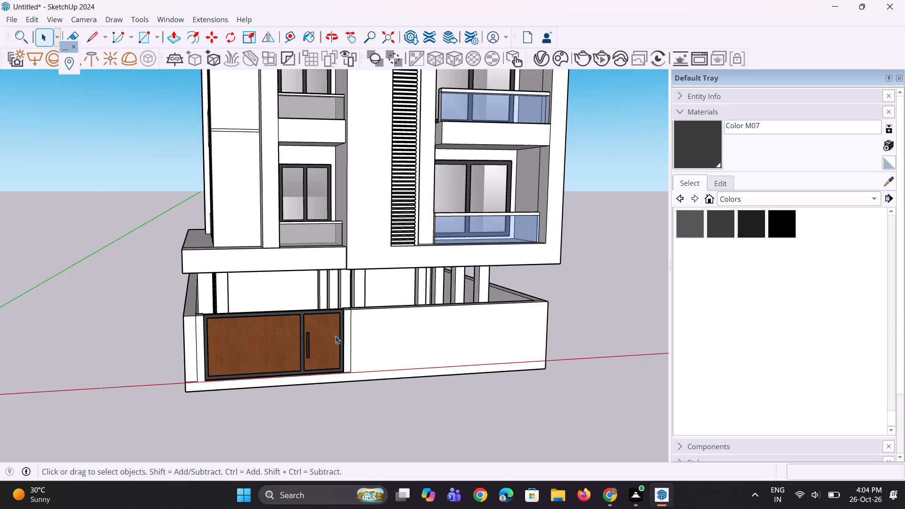
{"action": "middle_click_drag", "start_coordinate": [335, 336], "coordinate": [257, 341]}
{"action": "scroll", "coordinate": [179, 328], "scroll_direction": "up", "scroll_amount": 10}
{"action": "scroll", "coordinate": [280, 453], "scroll_direction": "up", "scroll_amount": 1}
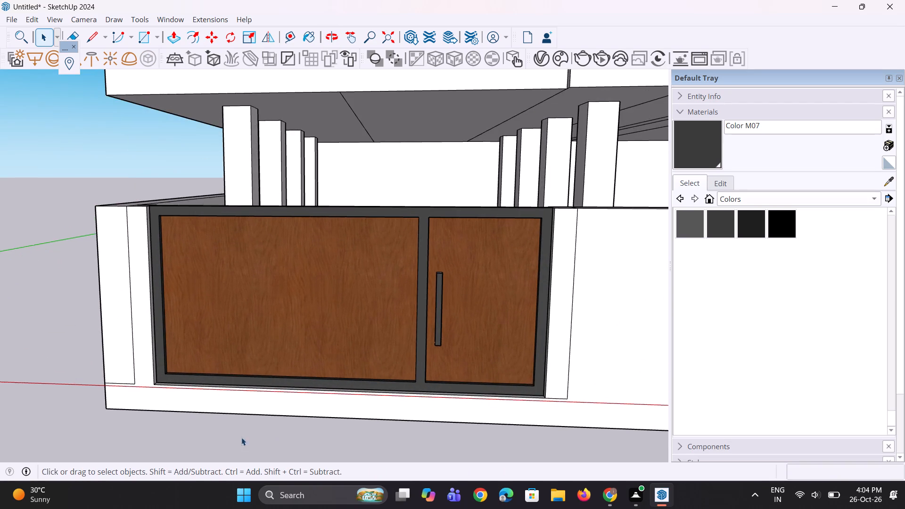
{"action": "scroll", "coordinate": [213, 461], "scroll_direction": "up", "scroll_amount": 1}
{"action": "scroll", "coordinate": [246, 420], "scroll_direction": "down", "scroll_amount": 1}
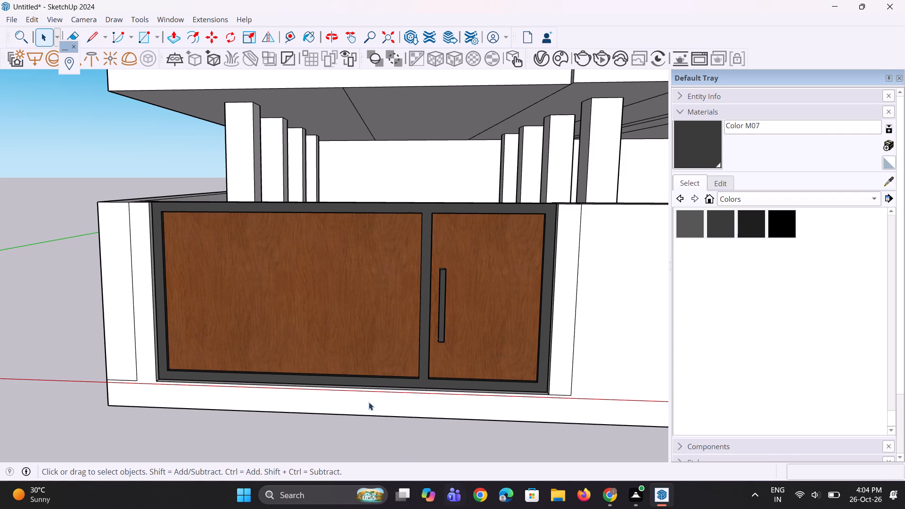
{"action": "scroll", "coordinate": [214, 249], "scroll_direction": "down", "scroll_amount": 9}
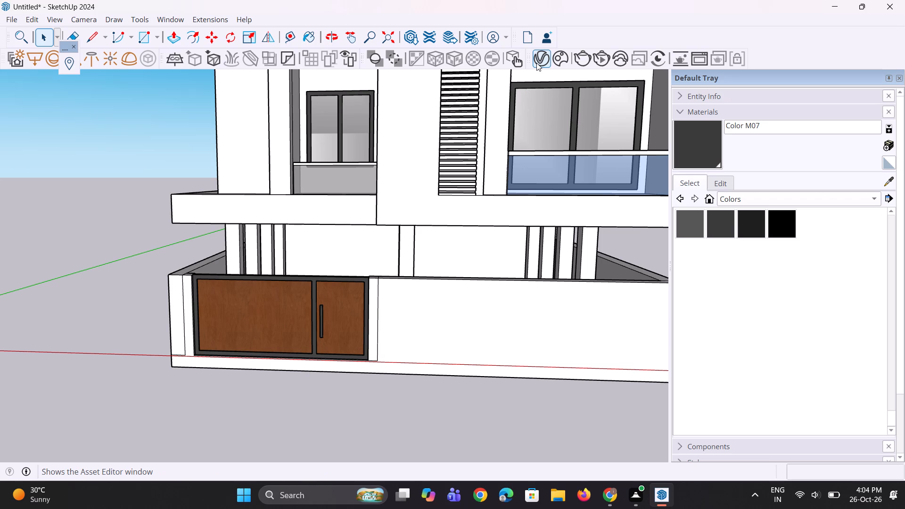
{"action": "left_click", "coordinate": [536, 63]}
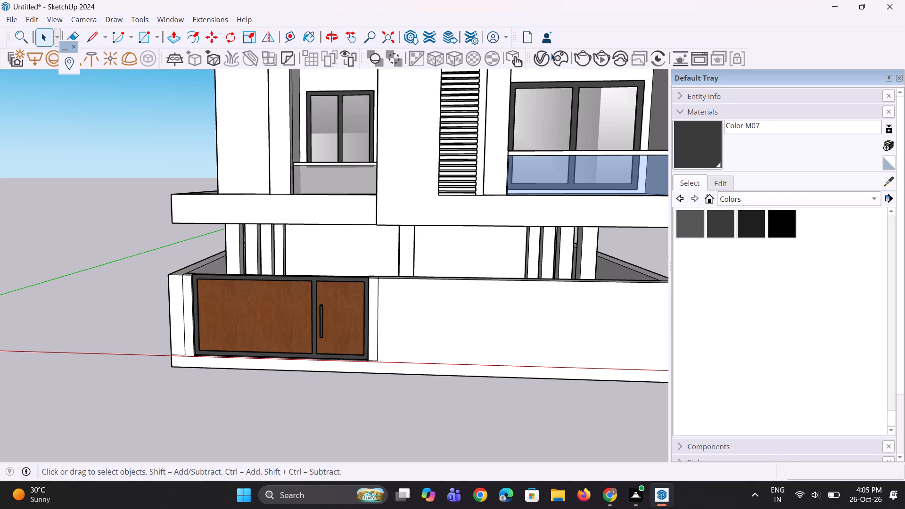
{"action": "left_click", "coordinate": [543, 59]}
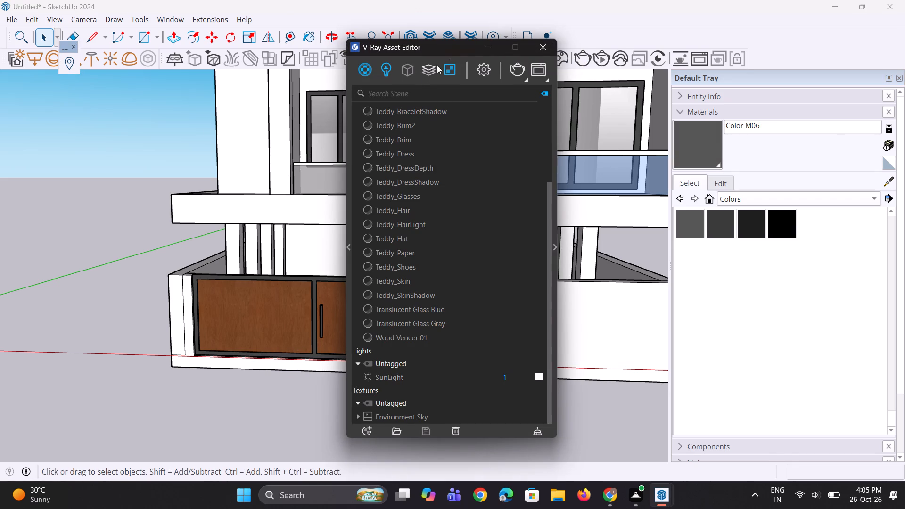
{"action": "left_click", "coordinate": [489, 41]}
Save the model in the Documents folder under the file name CDCDCDCD.
{"action": "scroll", "coordinate": [224, 408], "scroll_direction": "down", "scroll_amount": 11}
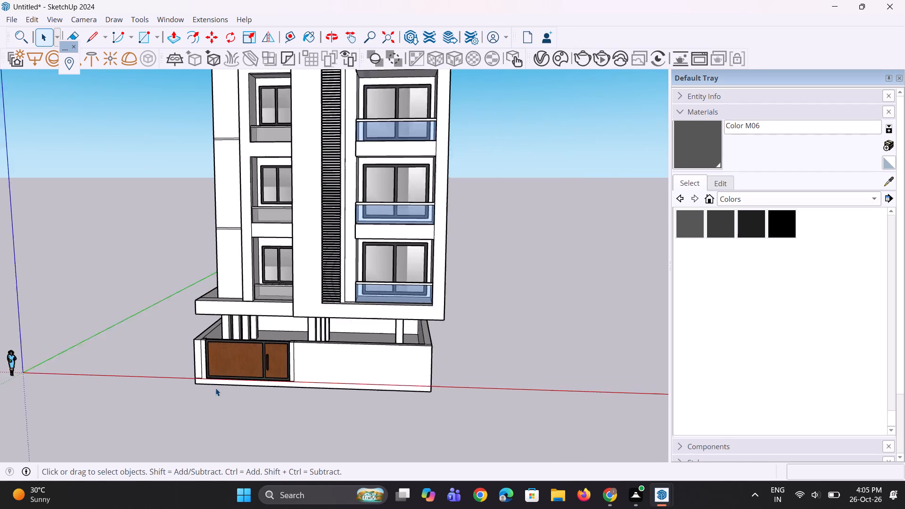
{"action": "scroll", "coordinate": [270, 367], "scroll_direction": "down", "scroll_amount": 4}
{"action": "scroll", "coordinate": [297, 270], "scroll_direction": "up", "scroll_amount": 2}
{"action": "key", "text": "ctrl+s"}
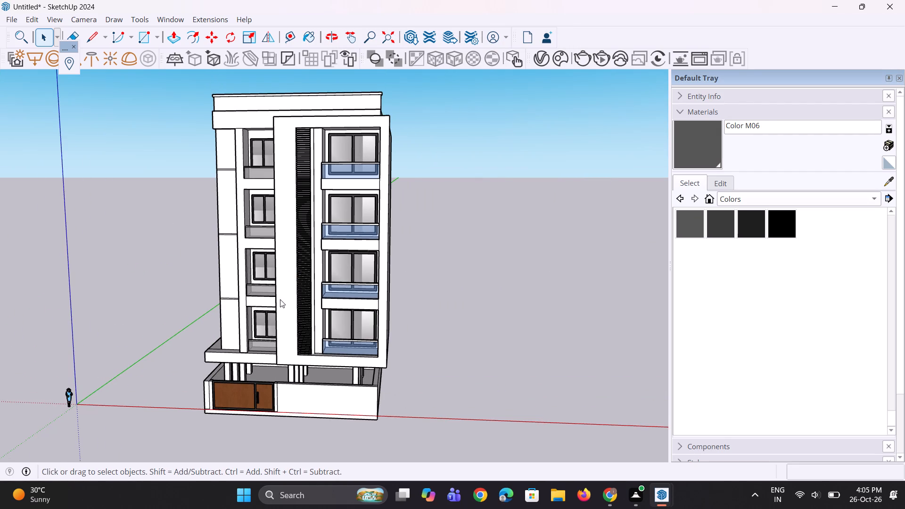
{"action": "type", "text": "ABAB"}
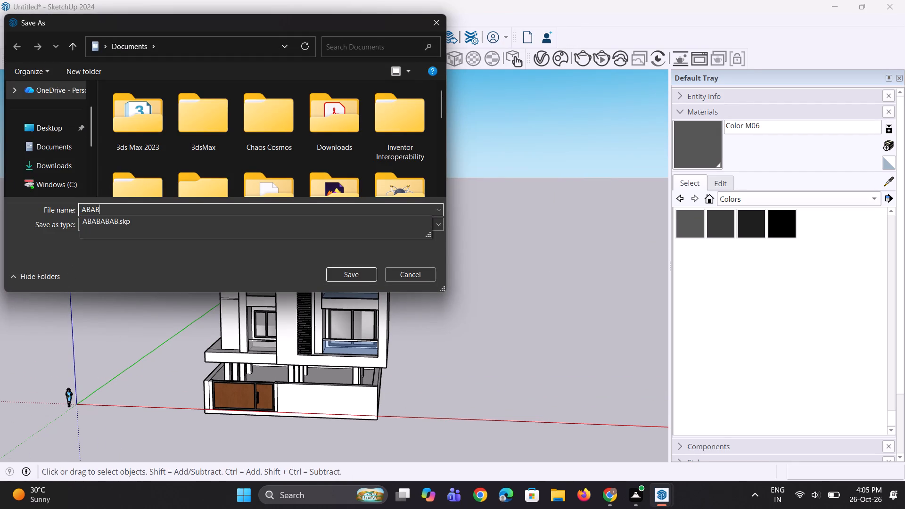
{"action": "key", "text": "BackSpace"}
{"action": "key", "text": "BackSpace"}
{"action": "key", "text": "BackSpace"}
{"action": "key", "text": "BackSpace"}
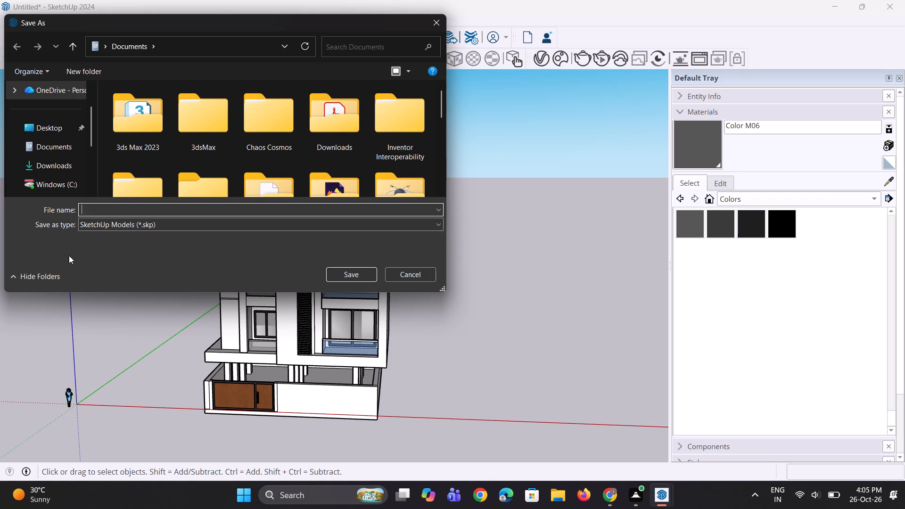
{"action": "type", "text": "CDCDCDCD"}
{"action": "key", "text": "Return"}
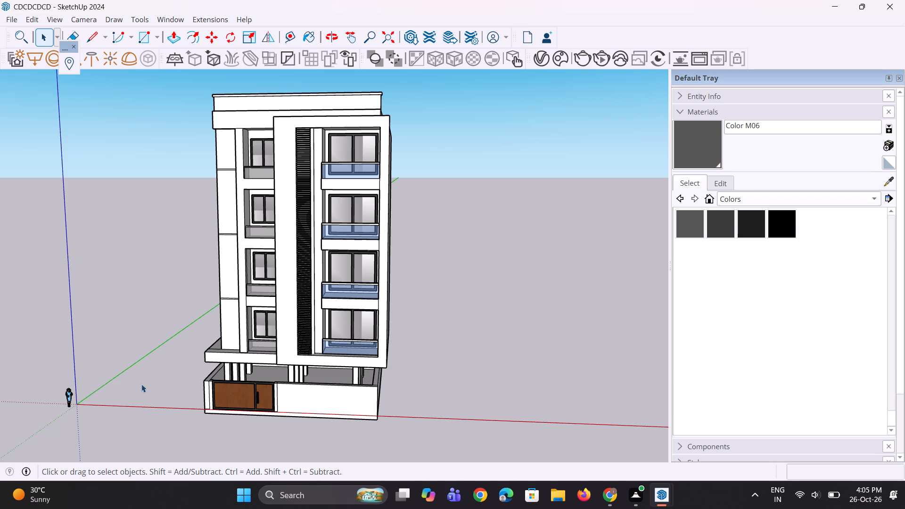
Copy the front roof parapet's vertical end edge on the side nearest the origin about 8 13/16" inward along its inner face.
{"action": "scroll", "coordinate": [170, 371], "scroll_direction": "down", "scroll_amount": 3}
{"action": "middle_click_drag", "start_coordinate": [213, 437], "coordinate": [240, 377]}
{"action": "scroll", "coordinate": [264, 428], "scroll_direction": "up", "scroll_amount": 7}
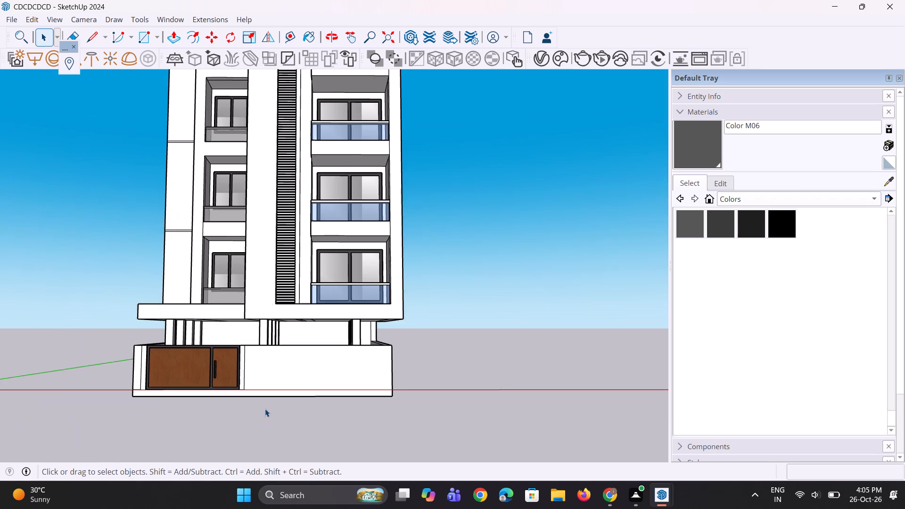
{"action": "middle_click_drag", "start_coordinate": [265, 409], "coordinate": [162, 449]}
{"action": "scroll", "coordinate": [219, 429], "scroll_direction": "down", "scroll_amount": 9}
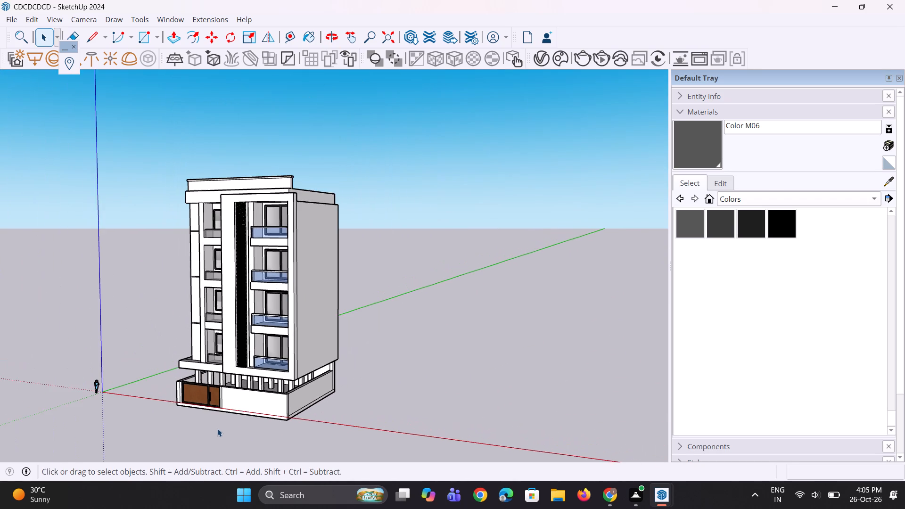
{"action": "middle_click_drag", "start_coordinate": [217, 427], "coordinate": [423, 451]}
{"action": "middle_click_drag", "start_coordinate": [208, 320], "coordinate": [420, 350]}
{"action": "middle_click_drag", "start_coordinate": [168, 285], "coordinate": [334, 318]}
{"action": "scroll", "coordinate": [253, 324], "scroll_direction": "up", "scroll_amount": 1}
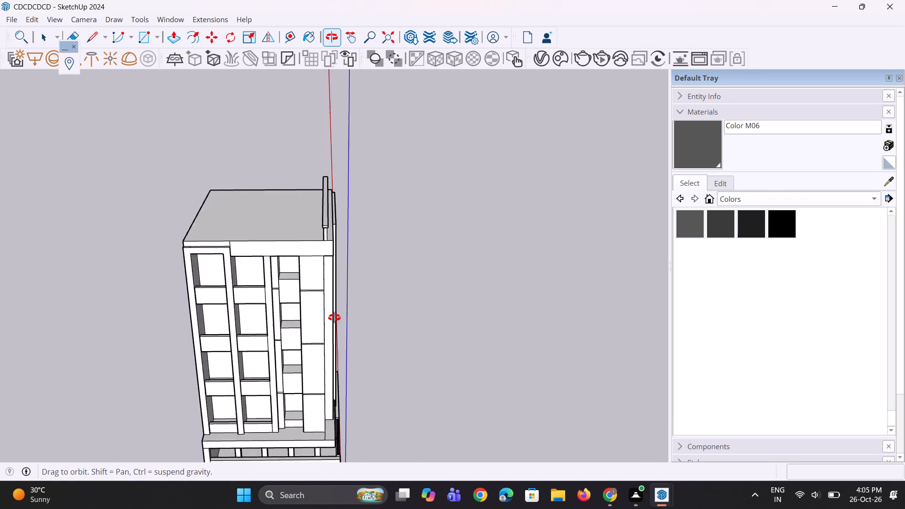
{"action": "middle_click_drag", "start_coordinate": [334, 318], "coordinate": [472, 279]}
{"action": "scroll", "coordinate": [418, 165], "scroll_direction": "up", "scroll_amount": 6}
{"action": "middle_click_drag", "start_coordinate": [337, 229], "coordinate": [497, 314]}
{"action": "scroll", "coordinate": [477, 171], "scroll_direction": "up", "scroll_amount": 1}
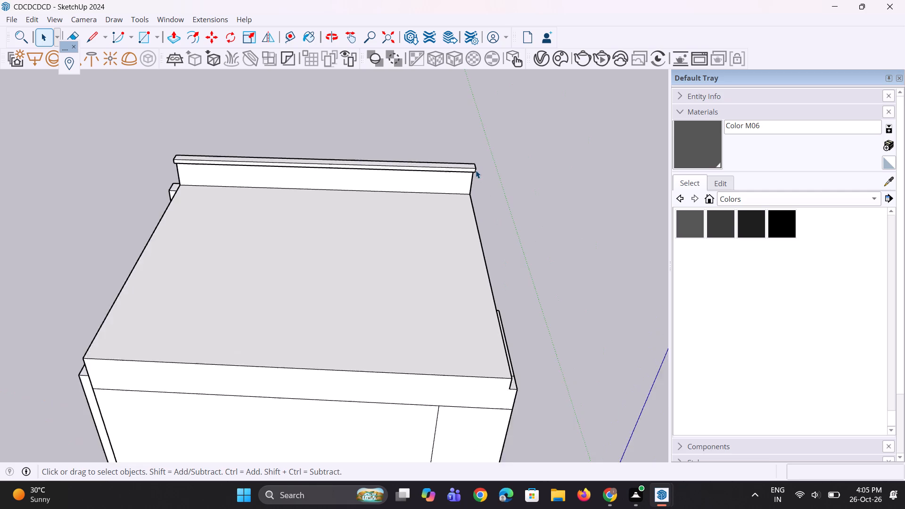
{"action": "scroll", "coordinate": [476, 170], "scroll_direction": "up", "scroll_amount": 3}
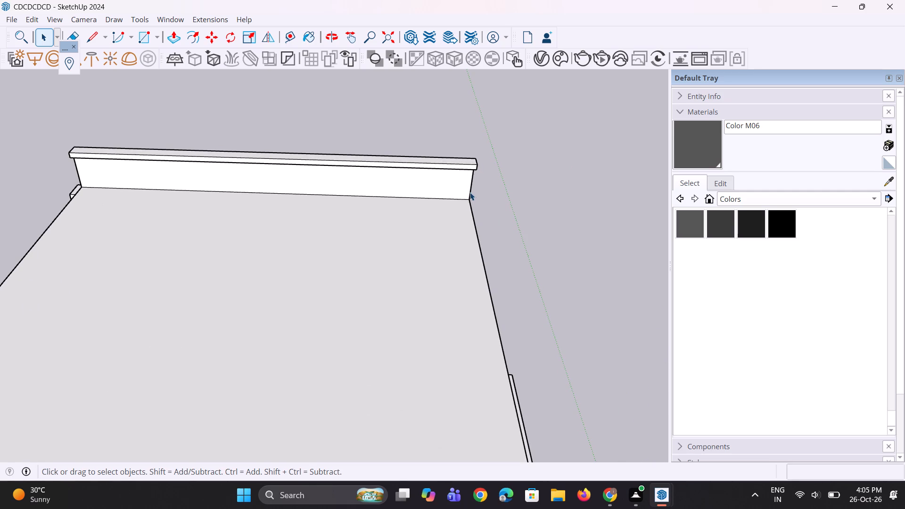
{"action": "left_click", "coordinate": [470, 192]}
{"action": "middle_click_drag", "start_coordinate": [469, 189], "coordinate": [455, 146]}
{"action": "scroll", "coordinate": [451, 170], "scroll_direction": "up", "scroll_amount": 7}
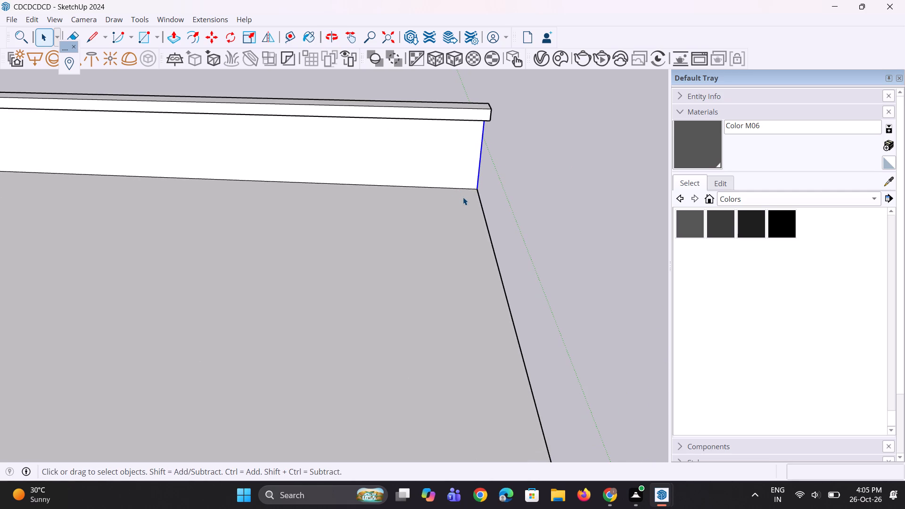
{"action": "key", "text": "m"}
{"action": "scroll", "coordinate": [475, 193], "scroll_direction": "up", "scroll_amount": 2}
{"action": "left_click", "coordinate": [476, 189]}
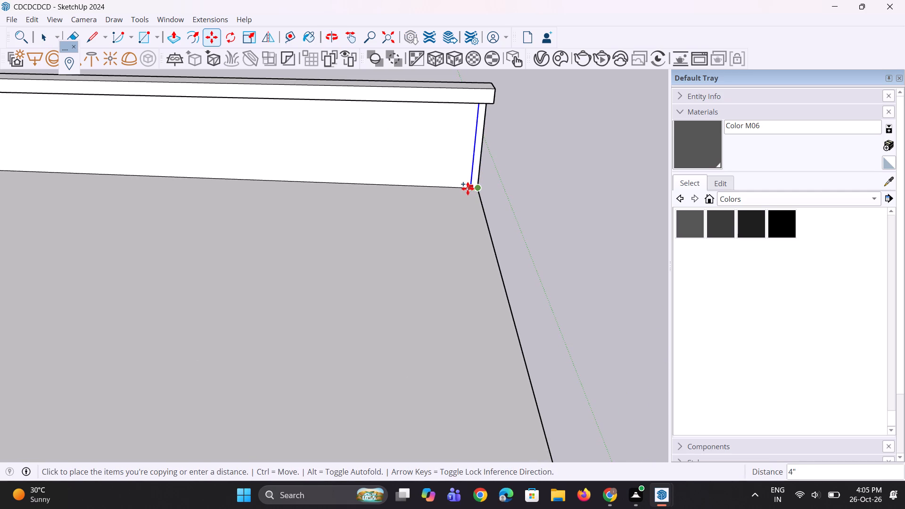
{"action": "left_click", "coordinate": [462, 190]}
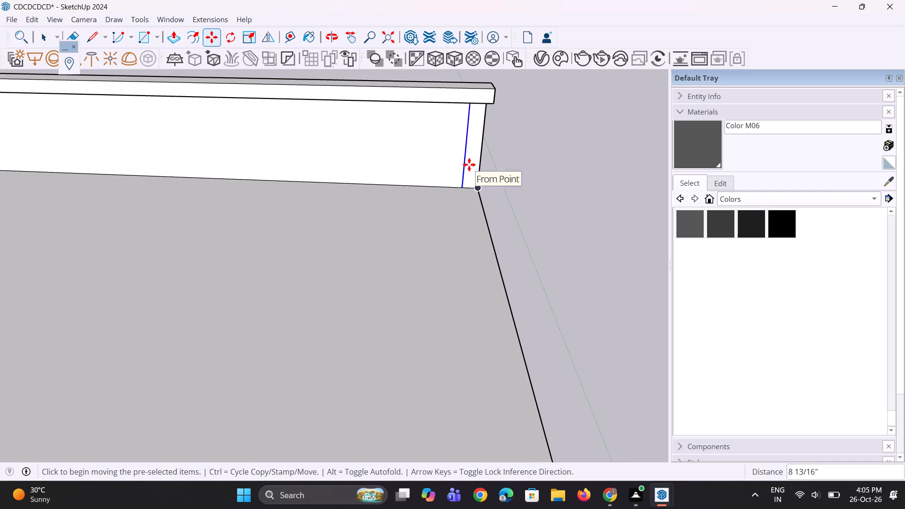
Push/Pull the narrow strip at the front parapet's end about 40' 5 1/2" to the roof's back edge as a side parapet.
{"action": "key", "text": "p"}
{"action": "left_click", "coordinate": [470, 160]}
{"action": "left_click", "coordinate": [475, 169]}
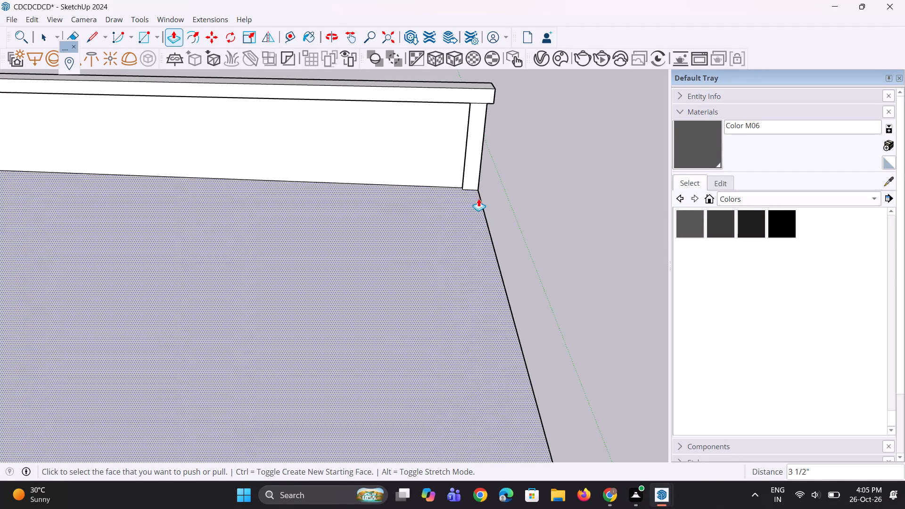
{"action": "left_click", "coordinate": [470, 160]}
{"action": "scroll", "coordinate": [458, 242], "scroll_direction": "down", "scroll_amount": 13}
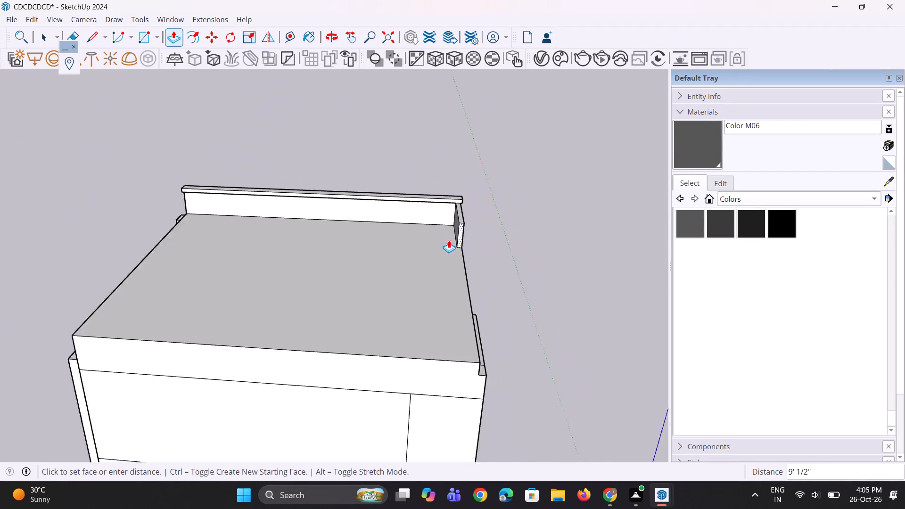
{"action": "scroll", "coordinate": [449, 240], "scroll_direction": "down", "scroll_amount": 4}
{"action": "left_click", "coordinate": [426, 338]}
Copy the new side parapet's vertical end edge at the roof's back corner about 6 13/16" inward along its inner face.
{"action": "middle_click_drag", "start_coordinate": [243, 286], "coordinate": [276, 279]}
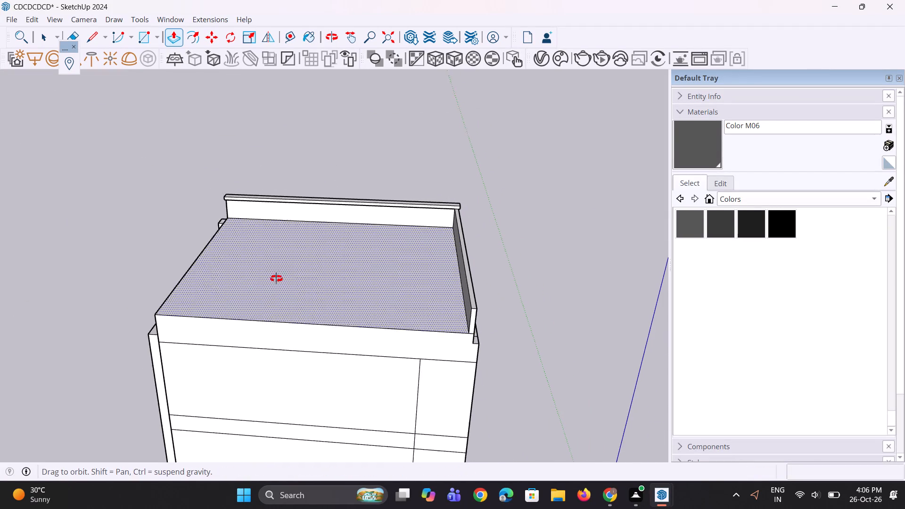
{"action": "middle_click_drag", "start_coordinate": [276, 279], "coordinate": [547, 274]}
{"action": "scroll", "coordinate": [129, 358], "scroll_direction": "down", "scroll_amount": 6}
{"action": "middle_click_drag", "start_coordinate": [226, 318], "coordinate": [266, 322]}
{"action": "scroll", "coordinate": [249, 324], "scroll_direction": "up", "scroll_amount": 1}
{"action": "scroll", "coordinate": [365, 234], "scroll_direction": "up", "scroll_amount": 5}
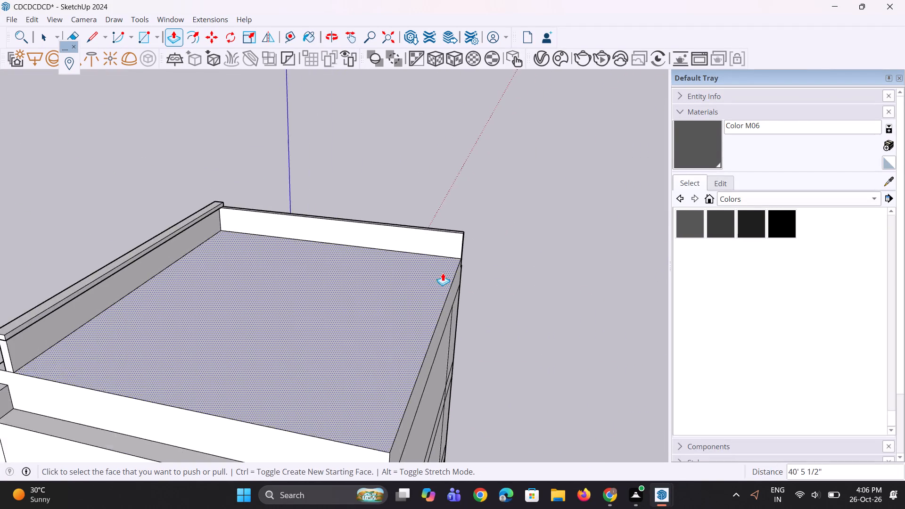
{"action": "scroll", "coordinate": [443, 273], "scroll_direction": "up", "scroll_amount": 3}
{"action": "middle_click_drag", "start_coordinate": [422, 283], "coordinate": [460, 264]}
{"action": "scroll", "coordinate": [458, 252], "scroll_direction": "up", "scroll_amount": 3}
{"action": "key", "text": "space"}
{"action": "key", "text": "space"}
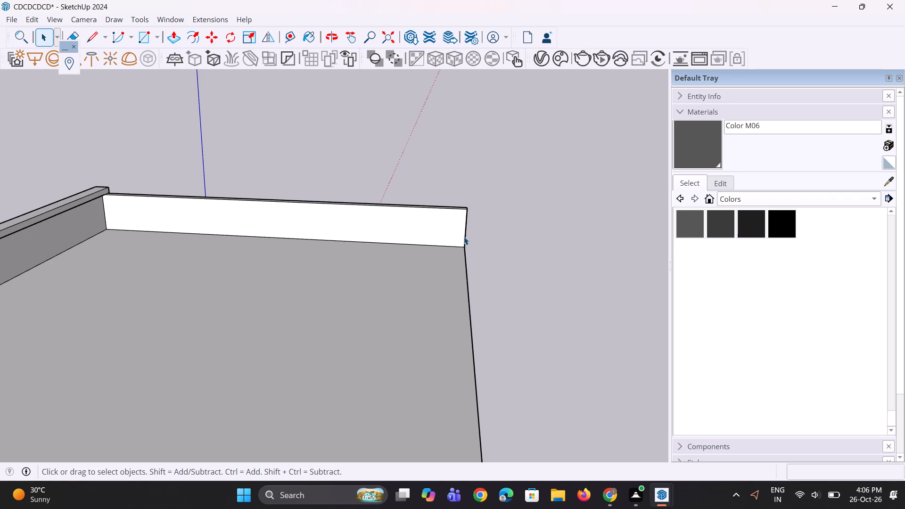
{"action": "left_click", "coordinate": [465, 237]}
{"action": "scroll", "coordinate": [456, 252], "scroll_direction": "up", "scroll_amount": 5}
{"action": "key", "text": "m"}
{"action": "scroll", "coordinate": [446, 249], "scroll_direction": "up", "scroll_amount": 6}
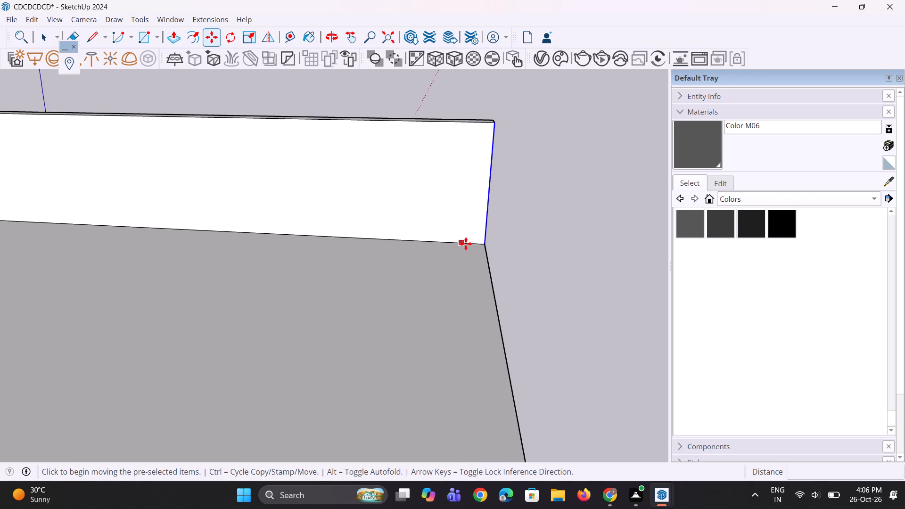
{"action": "left_click", "coordinate": [482, 246]}
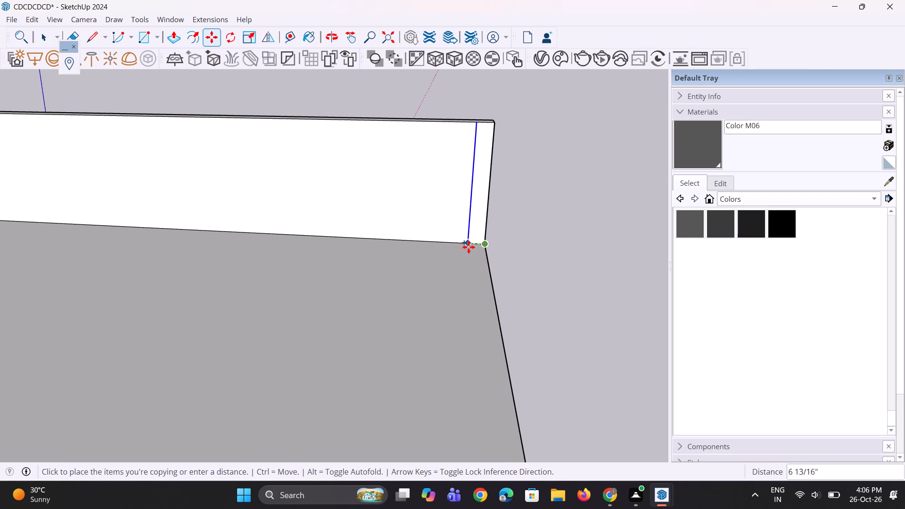
{"action": "left_click", "coordinate": [469, 247]}
Push/Pull the narrow strip at the side parapet's end about 46' 7 1/4" along the roof's back edge as a back parapet.
{"action": "key", "text": "p"}
{"action": "left_click", "coordinate": [477, 222]}
{"action": "scroll", "coordinate": [449, 280], "scroll_direction": "down", "scroll_amount": 1}
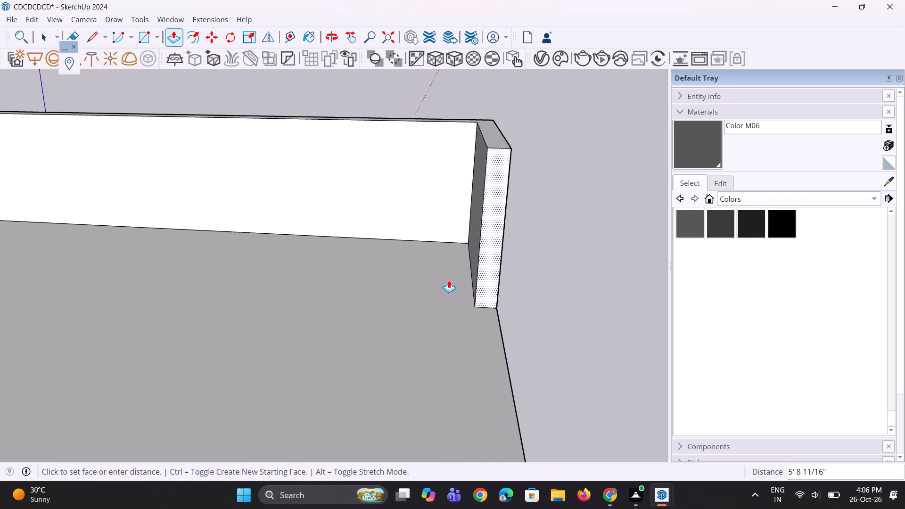
{"action": "scroll", "coordinate": [449, 280], "scroll_direction": "down", "scroll_amount": 20}
{"action": "scroll", "coordinate": [449, 280], "scroll_direction": "down", "scroll_amount": 2}
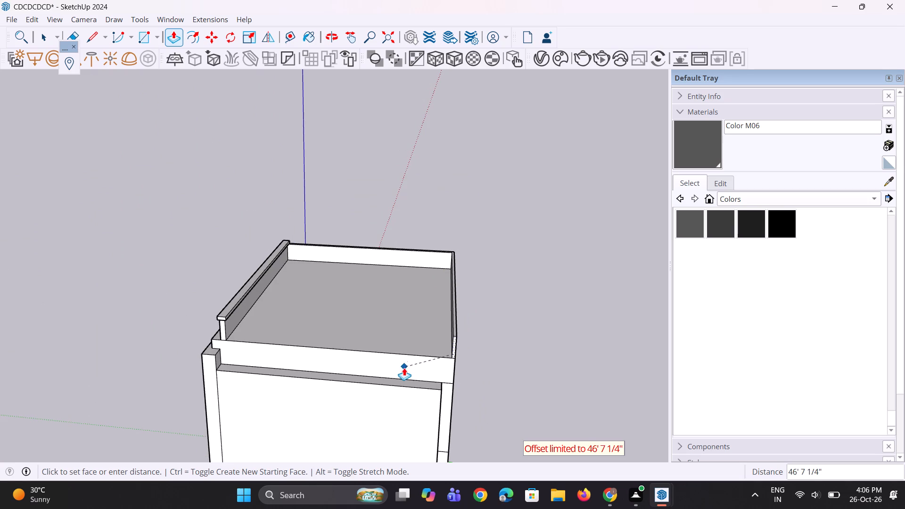
{"action": "left_click", "coordinate": [402, 359]}
Copy the back parapet's vertical end edge at the roof corner farthest from the origin about 7 3/8" inward along its inner face.
{"action": "middle_click_drag", "start_coordinate": [302, 349], "coordinate": [518, 341]}
{"action": "middle_click_drag", "start_coordinate": [250, 339], "coordinate": [347, 341]}
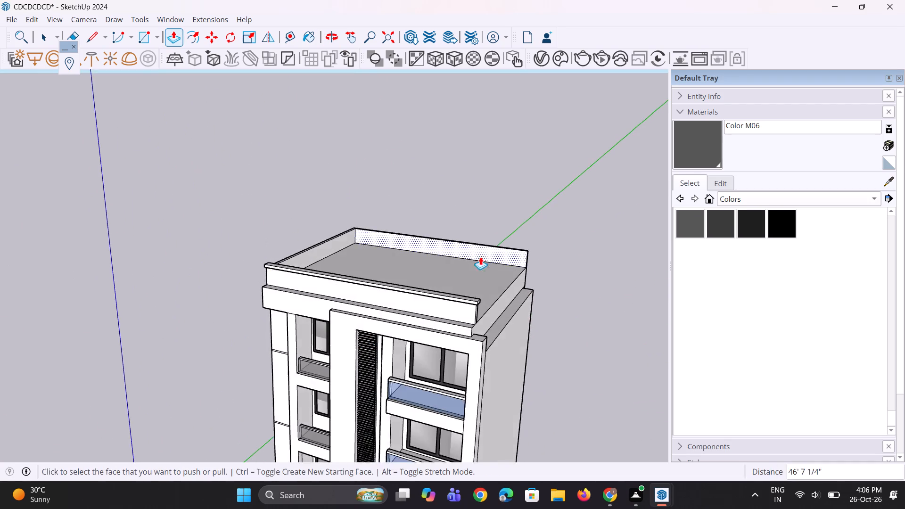
{"action": "scroll", "coordinate": [480, 257], "scroll_direction": "up", "scroll_amount": 6}
{"action": "middle_click_drag", "start_coordinate": [0, 309], "coordinate": [203, 336]}
{"action": "middle_click_drag", "start_coordinate": [103, 337], "coordinate": [40, 307]}
{"action": "scroll", "coordinate": [517, 240], "scroll_direction": "up", "scroll_amount": 7}
{"action": "middle_click_drag", "start_coordinate": [494, 224], "coordinate": [473, 227]}
{"action": "key", "text": "space"}
{"action": "scroll", "coordinate": [477, 229], "scroll_direction": "up", "scroll_amount": 3}
{"action": "key", "text": "space"}
{"action": "left_click", "coordinate": [479, 229]}
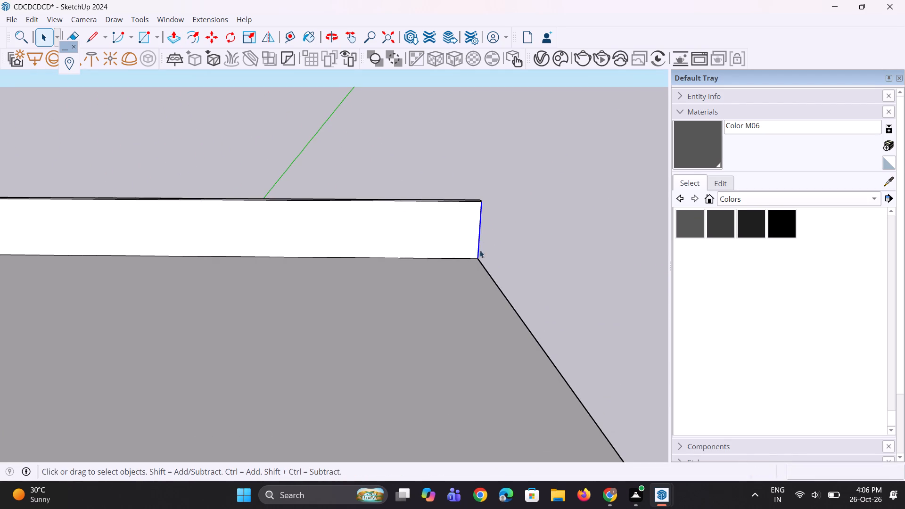
{"action": "scroll", "coordinate": [479, 258], "scroll_direction": "up", "scroll_amount": 3}
{"action": "key", "text": "m"}
{"action": "scroll", "coordinate": [478, 254], "scroll_direction": "up", "scroll_amount": 3}
{"action": "left_click", "coordinate": [478, 263]}
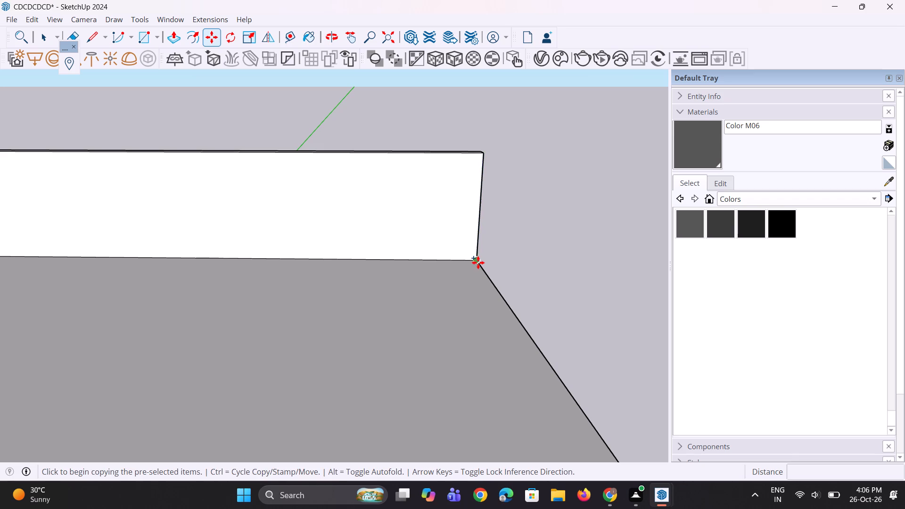
{"action": "left_click", "coordinate": [461, 265]}
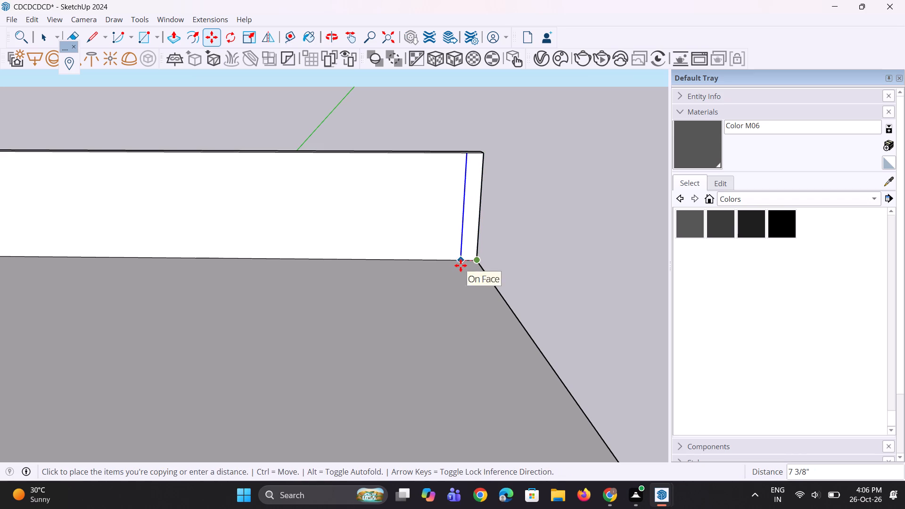
Push/Pull the narrow strip at the back parapet's end about 40' 2 3/8" to the front parapet as the remaining side parapet.
{"action": "key", "text": "p"}
{"action": "left_click", "coordinate": [473, 217]}
{"action": "scroll", "coordinate": [461, 312], "scroll_direction": "down", "scroll_amount": 5}
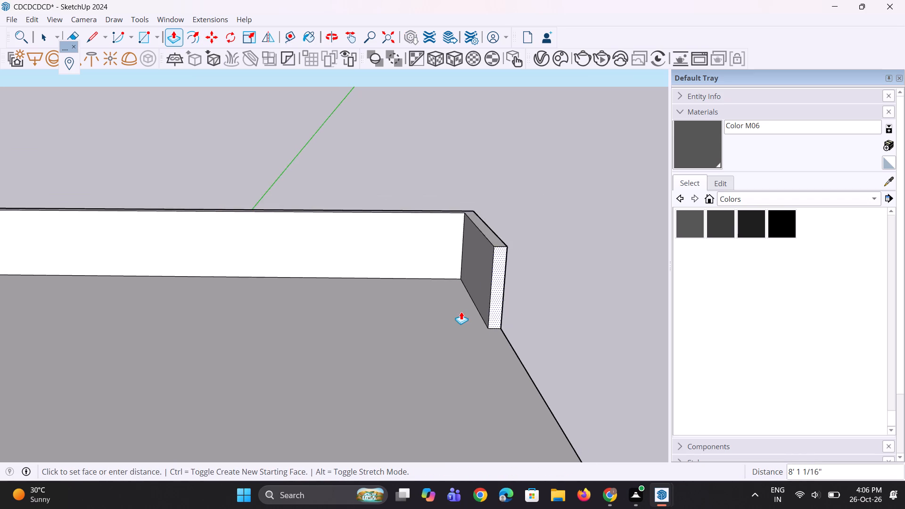
{"action": "scroll", "coordinate": [461, 312], "scroll_direction": "down", "scroll_amount": 17}
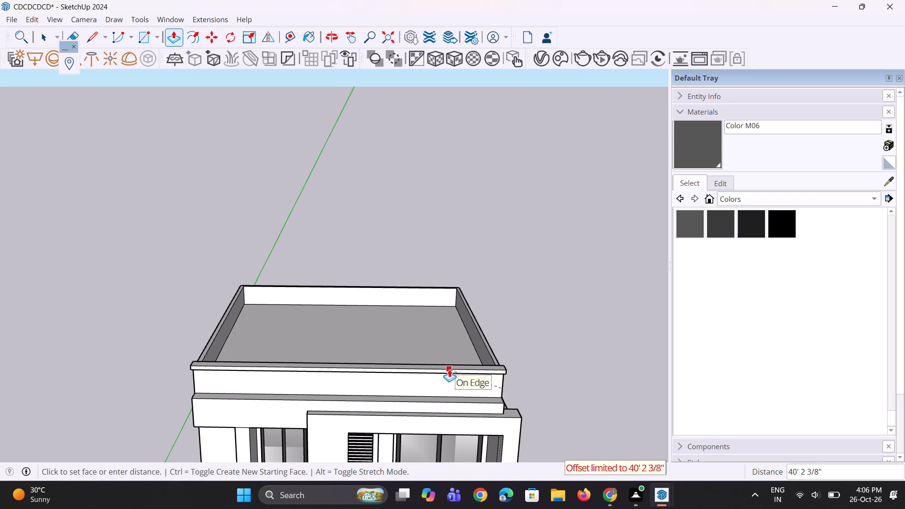
{"action": "left_click", "coordinate": [449, 369]}
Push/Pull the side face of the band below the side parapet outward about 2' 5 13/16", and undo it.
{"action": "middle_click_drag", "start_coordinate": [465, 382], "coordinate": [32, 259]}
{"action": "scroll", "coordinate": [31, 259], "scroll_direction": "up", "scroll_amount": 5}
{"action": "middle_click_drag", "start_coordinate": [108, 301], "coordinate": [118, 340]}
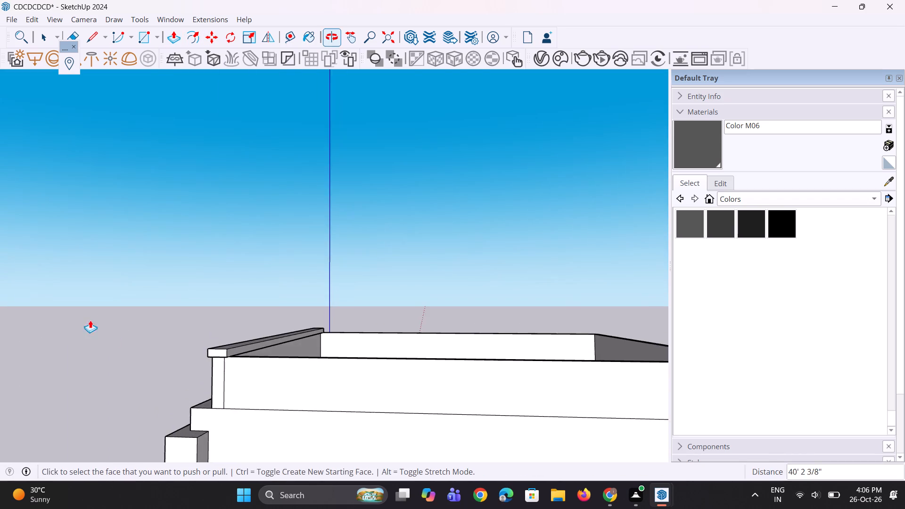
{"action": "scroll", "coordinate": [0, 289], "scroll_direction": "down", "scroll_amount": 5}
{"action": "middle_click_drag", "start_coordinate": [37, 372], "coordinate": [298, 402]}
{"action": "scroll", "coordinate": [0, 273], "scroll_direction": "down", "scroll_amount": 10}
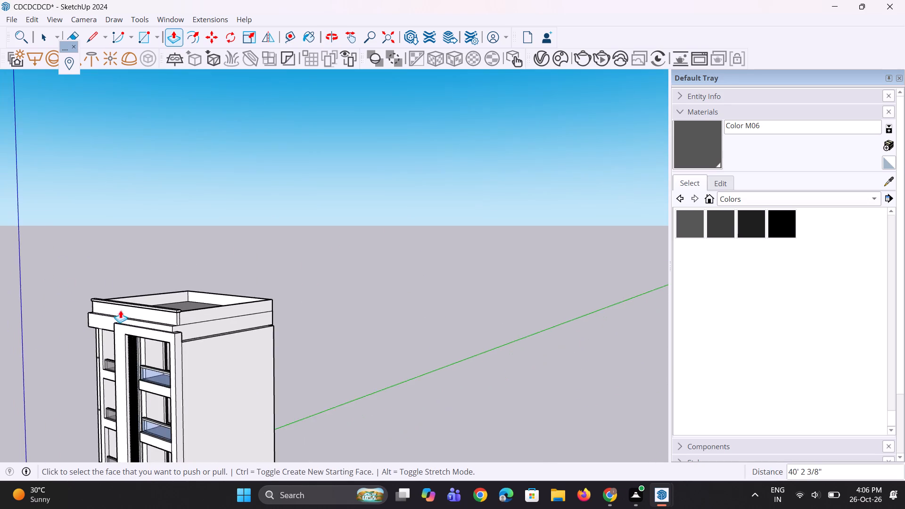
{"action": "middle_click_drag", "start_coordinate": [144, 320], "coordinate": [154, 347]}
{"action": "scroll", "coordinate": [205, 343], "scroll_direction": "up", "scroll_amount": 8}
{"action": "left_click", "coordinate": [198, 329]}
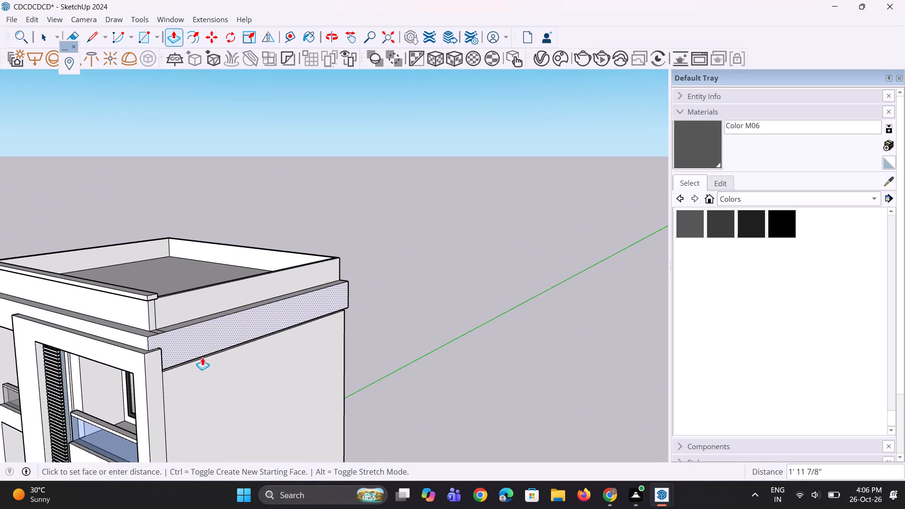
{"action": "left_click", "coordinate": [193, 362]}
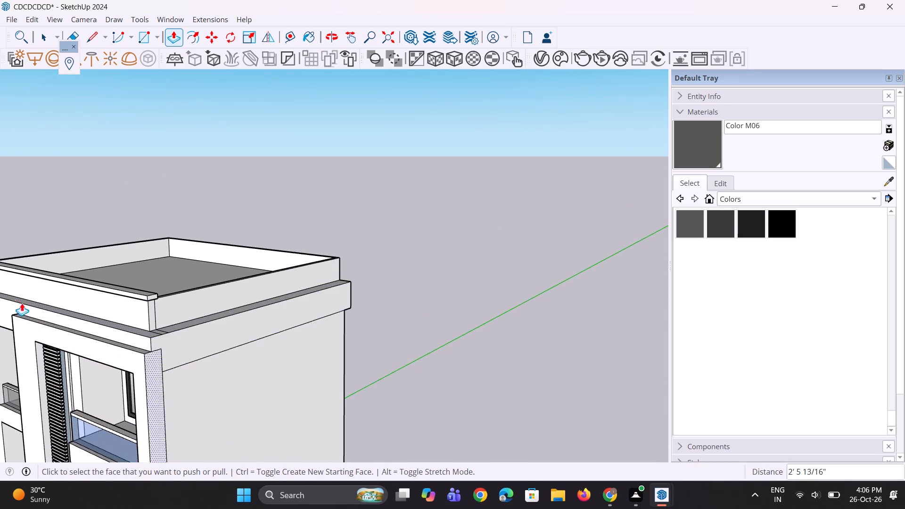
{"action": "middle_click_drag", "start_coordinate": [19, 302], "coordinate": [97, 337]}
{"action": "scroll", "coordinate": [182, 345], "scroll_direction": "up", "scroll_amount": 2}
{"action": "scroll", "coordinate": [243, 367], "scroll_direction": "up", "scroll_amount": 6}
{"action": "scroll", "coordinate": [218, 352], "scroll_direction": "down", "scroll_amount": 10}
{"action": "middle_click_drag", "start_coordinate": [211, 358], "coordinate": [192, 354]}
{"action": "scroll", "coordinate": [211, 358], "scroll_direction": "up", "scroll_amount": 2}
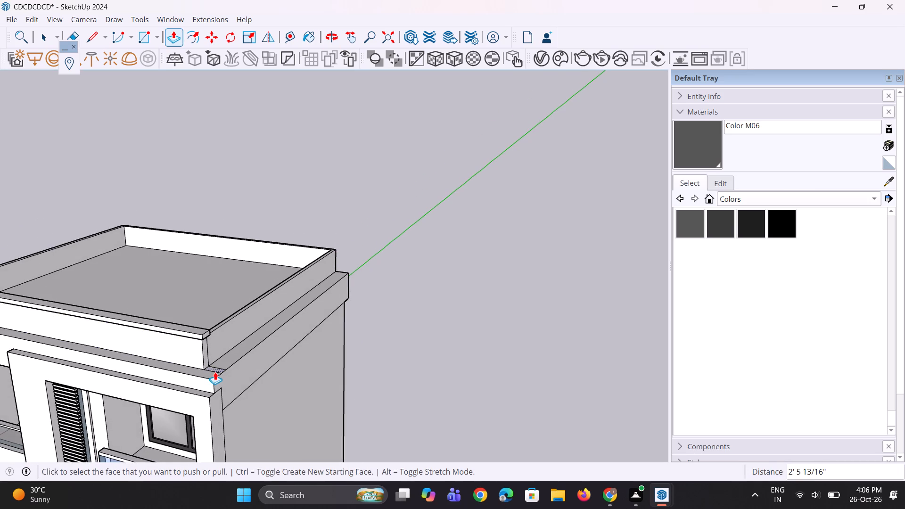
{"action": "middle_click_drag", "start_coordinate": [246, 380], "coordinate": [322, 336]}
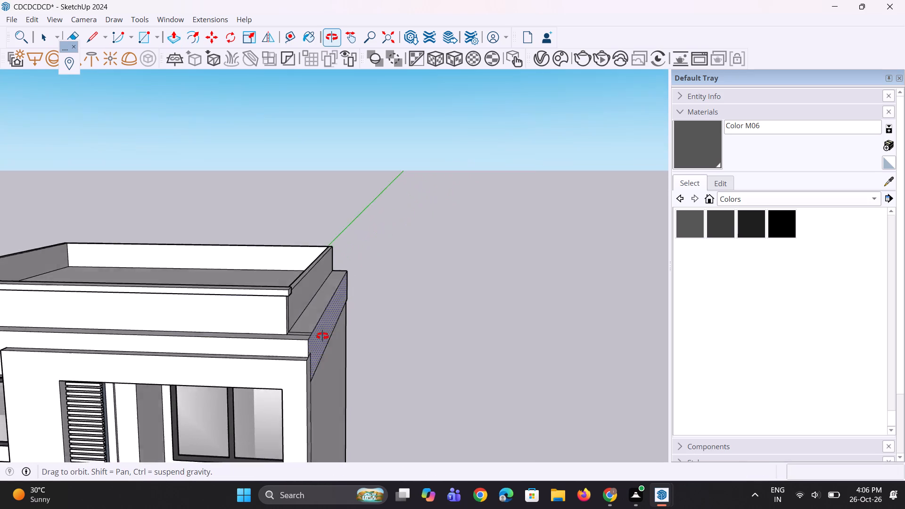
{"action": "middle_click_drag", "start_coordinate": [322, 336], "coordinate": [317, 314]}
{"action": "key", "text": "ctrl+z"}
Push/Pull the side face of the band below the side parapet outward, stopping slightly short of the side wall below.
{"action": "scroll", "coordinate": [308, 318], "scroll_direction": "up", "scroll_amount": 1, "text": "ctrl"}
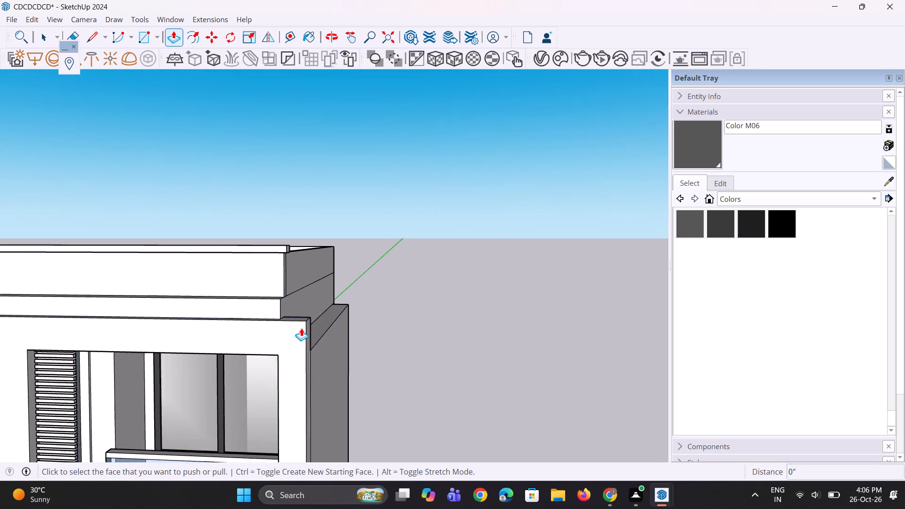
{"action": "scroll", "coordinate": [301, 328], "scroll_direction": "up", "scroll_amount": 1, "text": "ctrl"}
{"action": "middle_click_drag", "start_coordinate": [301, 328], "coordinate": [230, 339]}
{"action": "scroll", "coordinate": [247, 343], "scroll_direction": "up", "scroll_amount": 2}
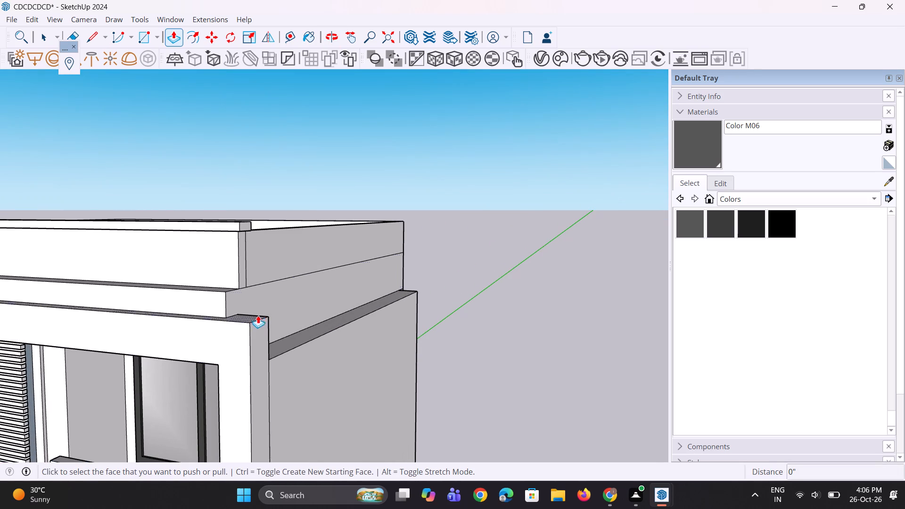
{"action": "left_click", "coordinate": [257, 302]}
{"action": "left_click", "coordinate": [280, 312]}
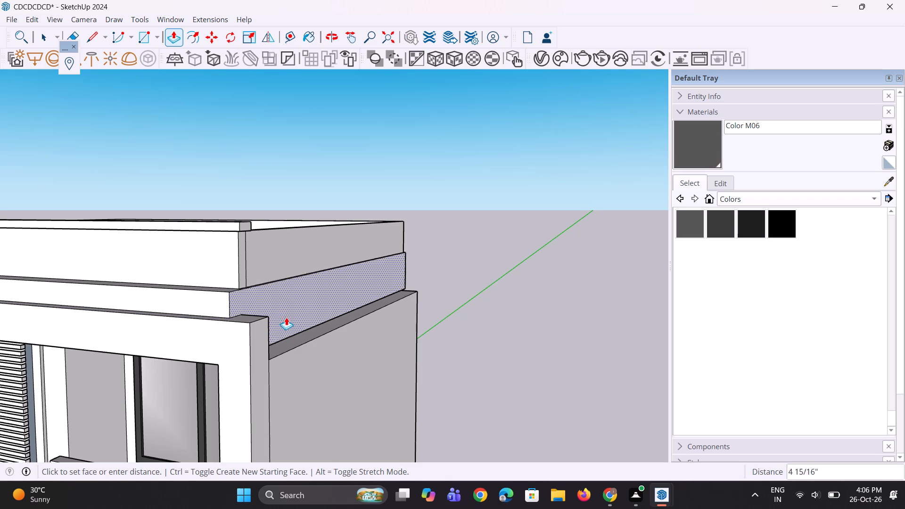
{"action": "left_click", "coordinate": [296, 321]}
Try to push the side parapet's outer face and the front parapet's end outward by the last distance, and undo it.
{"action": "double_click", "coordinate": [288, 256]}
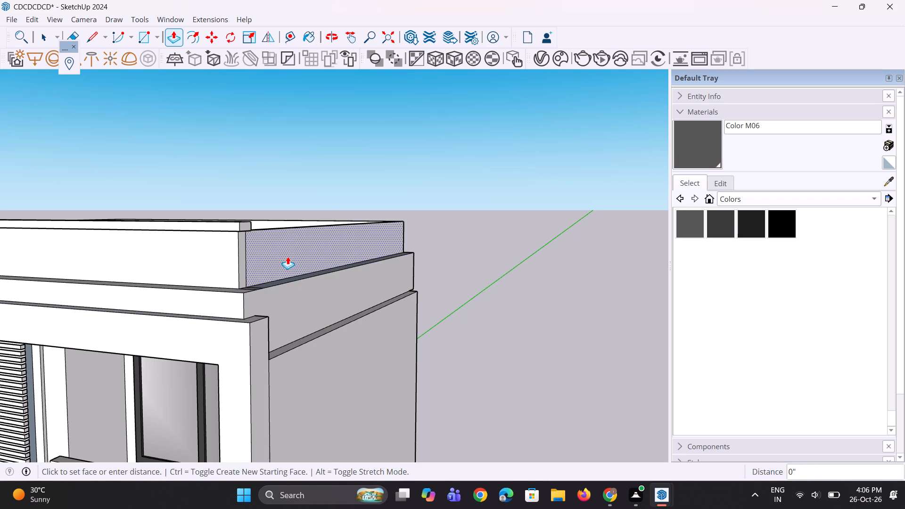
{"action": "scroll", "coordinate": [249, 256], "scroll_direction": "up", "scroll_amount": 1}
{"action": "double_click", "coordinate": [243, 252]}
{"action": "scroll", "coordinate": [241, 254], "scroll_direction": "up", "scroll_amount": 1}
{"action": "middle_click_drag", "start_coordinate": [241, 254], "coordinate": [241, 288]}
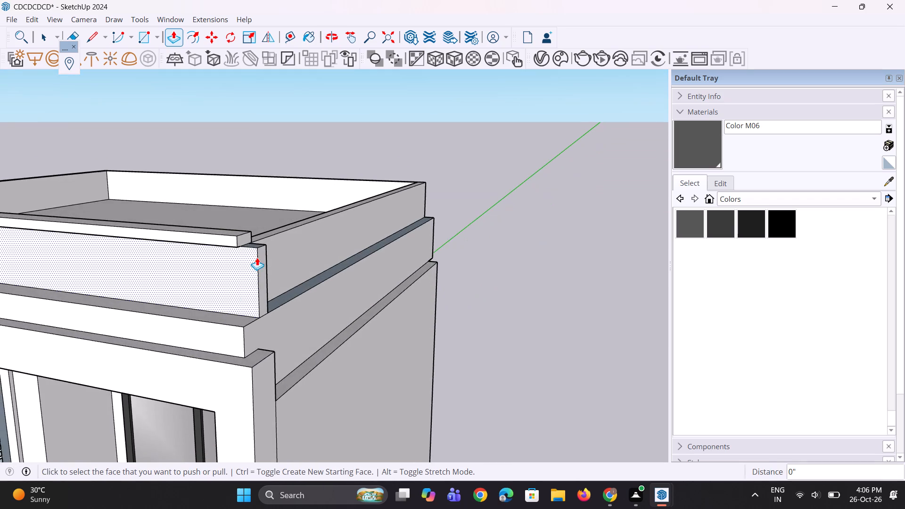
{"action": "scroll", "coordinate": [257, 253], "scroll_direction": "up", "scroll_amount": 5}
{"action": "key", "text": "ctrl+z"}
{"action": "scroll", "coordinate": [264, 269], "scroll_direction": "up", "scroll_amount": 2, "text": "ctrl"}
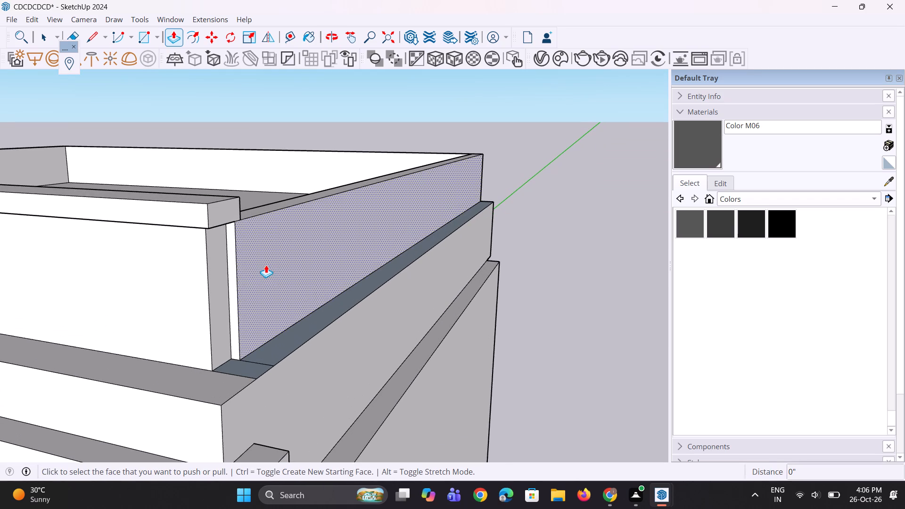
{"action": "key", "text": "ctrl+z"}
Push/Pull the side parapet's outer face outward toward the band's edge in successive moves of about 2 3/8" and 4 1/8".
{"action": "left_click", "coordinate": [266, 265]}
{"action": "left_click_drag", "start_coordinate": [266, 266], "coordinate": [268, 272]}
{"action": "left_click", "coordinate": [270, 280]}
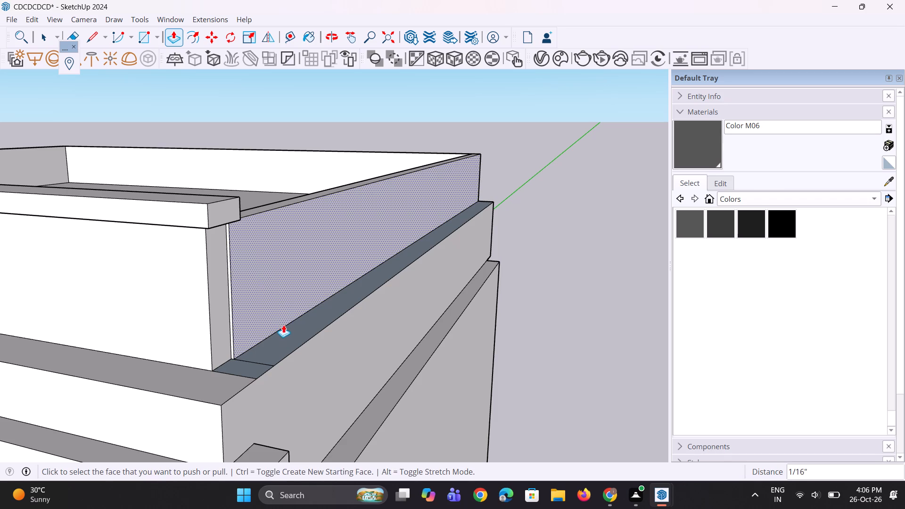
{"action": "left_click", "coordinate": [271, 296]}
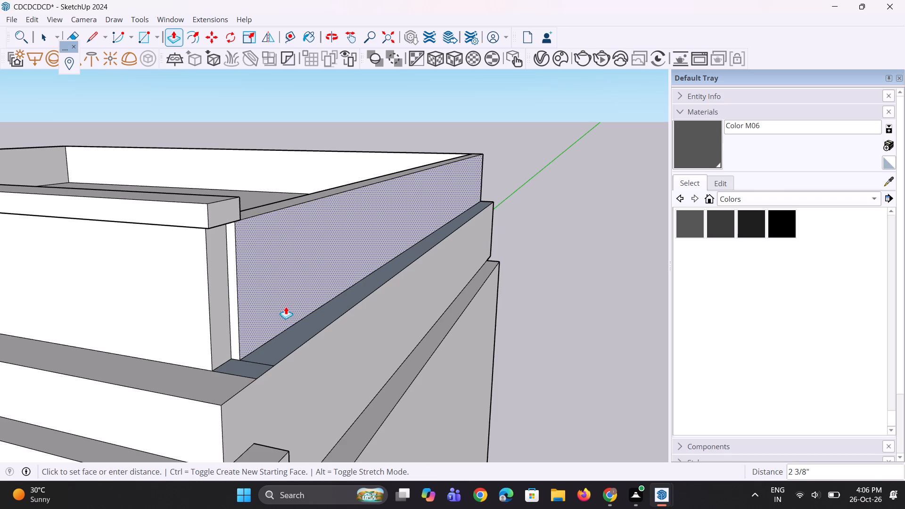
{"action": "key", "text": "Escape"}
{"action": "left_click", "coordinate": [260, 287]}
{"action": "left_click", "coordinate": [280, 301]}
{"action": "left_click", "coordinate": [288, 292]}
{"action": "left_click", "coordinate": [297, 296]}
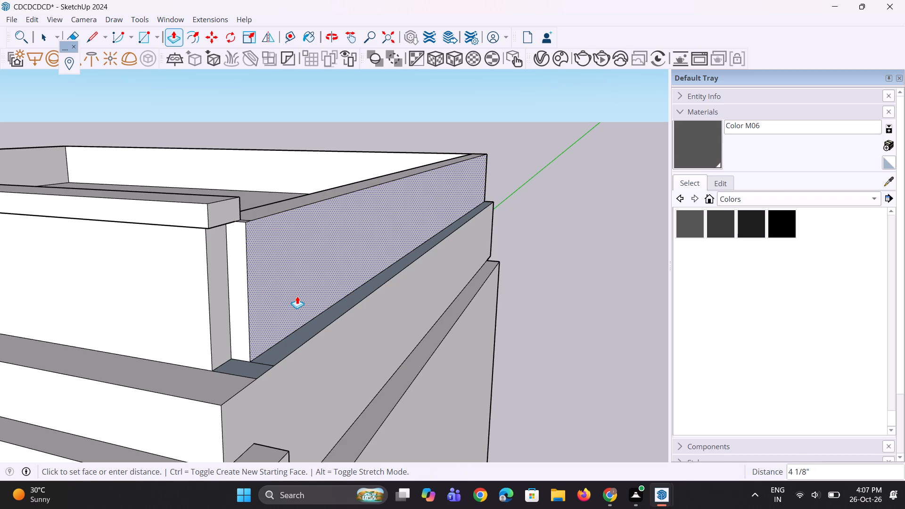
Push/Pull the front parapet's end face 7 5/8" outward, flush with the side parapet, and extend its coping end by the same distance.
{"action": "left_click", "coordinate": [210, 288]}
{"action": "left_click", "coordinate": [264, 241]}
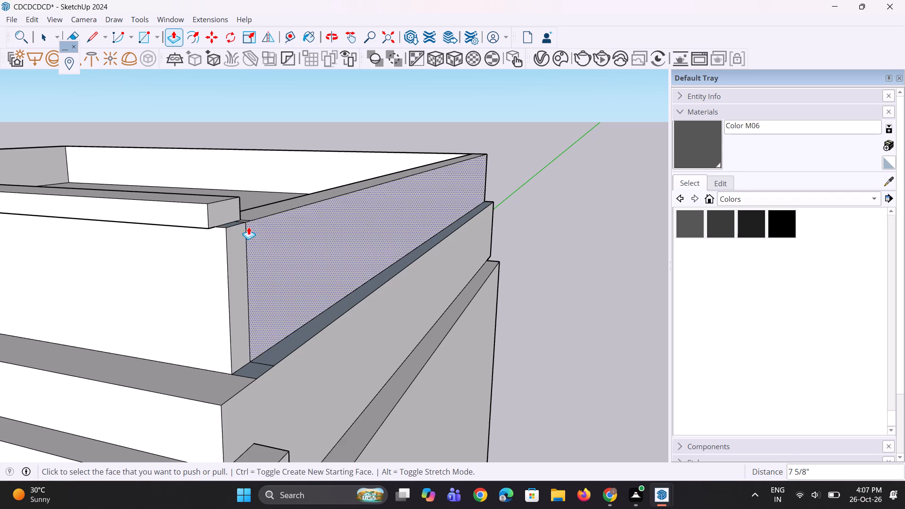
{"action": "double_click", "coordinate": [237, 214]}
Examine the extended parapet corner, the roof and the building's front facade from several angles.
{"action": "scroll", "coordinate": [247, 264], "scroll_direction": "up", "scroll_amount": 1}
{"action": "middle_click_drag", "start_coordinate": [247, 267], "coordinate": [215, 276]}
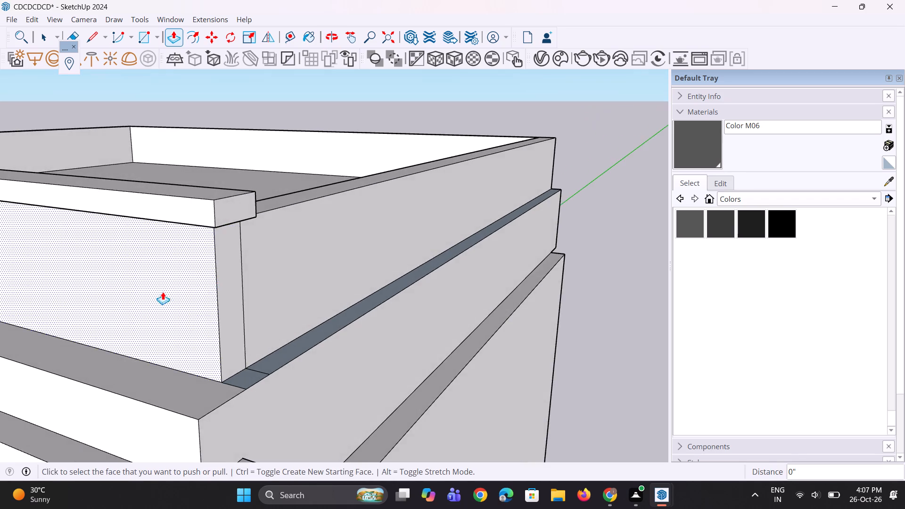
{"action": "scroll", "coordinate": [159, 296], "scroll_direction": "down", "scroll_amount": 6}
{"action": "middle_click_drag", "start_coordinate": [165, 304], "coordinate": [297, 221]}
{"action": "scroll", "coordinate": [272, 252], "scroll_direction": "down", "scroll_amount": 13}
{"action": "scroll", "coordinate": [93, 283], "scroll_direction": "up", "scroll_amount": 1}
{"action": "middle_click_drag", "start_coordinate": [93, 289], "coordinate": [112, 302]}
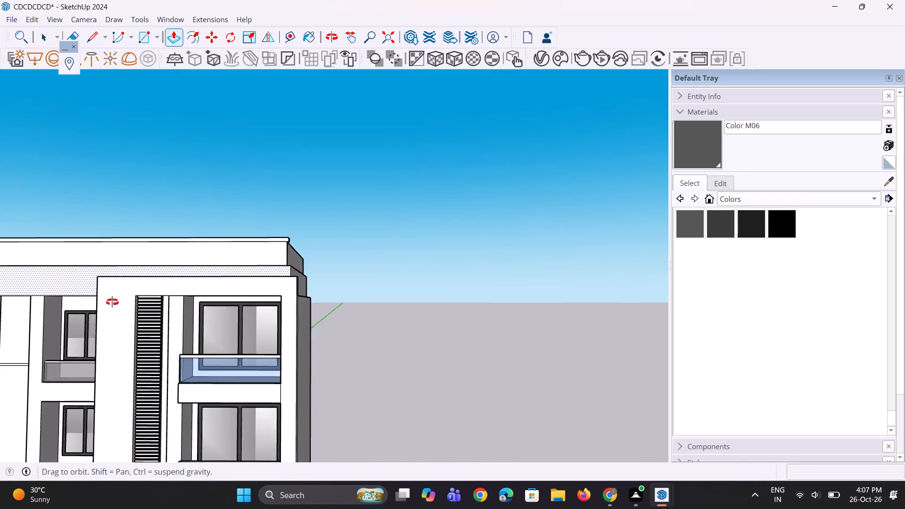
{"action": "middle_click_drag", "start_coordinate": [112, 302], "coordinate": [183, 295]}
{"action": "scroll", "coordinate": [187, 286], "scroll_direction": "down", "scroll_amount": 12}
{"action": "middle_click_drag", "start_coordinate": [130, 285], "coordinate": [118, 307]}
{"action": "scroll", "coordinate": [103, 273], "scroll_direction": "up", "scroll_amount": 3}
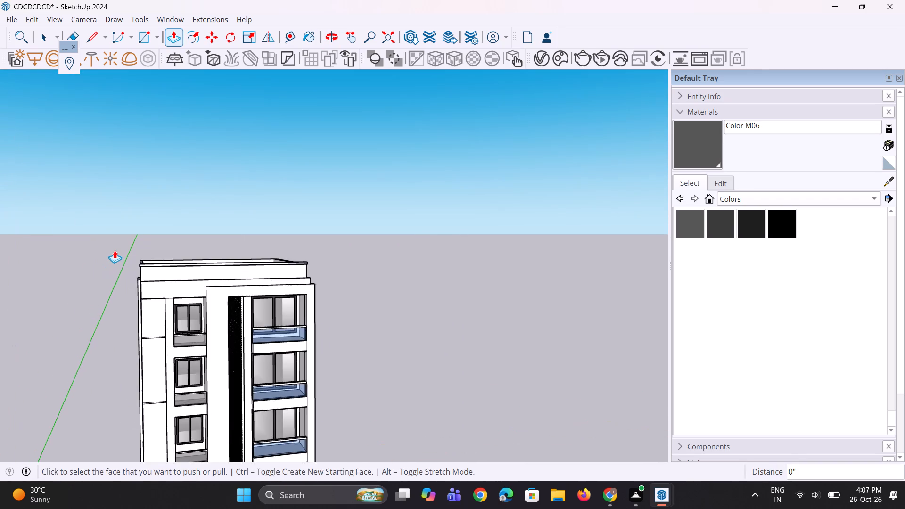
{"action": "scroll", "coordinate": [115, 250], "scroll_direction": "up", "scroll_amount": 8}
{"action": "middle_click_drag", "start_coordinate": [165, 322], "coordinate": [115, 351]}
{"action": "scroll", "coordinate": [115, 357], "scroll_direction": "up", "scroll_amount": 1}
{"action": "scroll", "coordinate": [163, 276], "scroll_direction": "down", "scroll_amount": 6}
{"action": "key", "text": "space"}
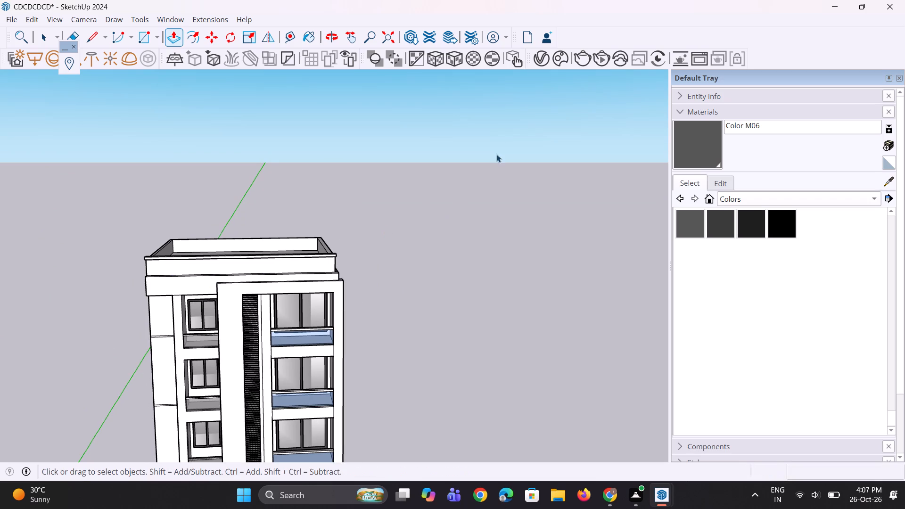
{"action": "key", "text": "space"}
Create a new Generic material in the V-Ray Asset Editor.
{"action": "left_click", "coordinate": [544, 63]}
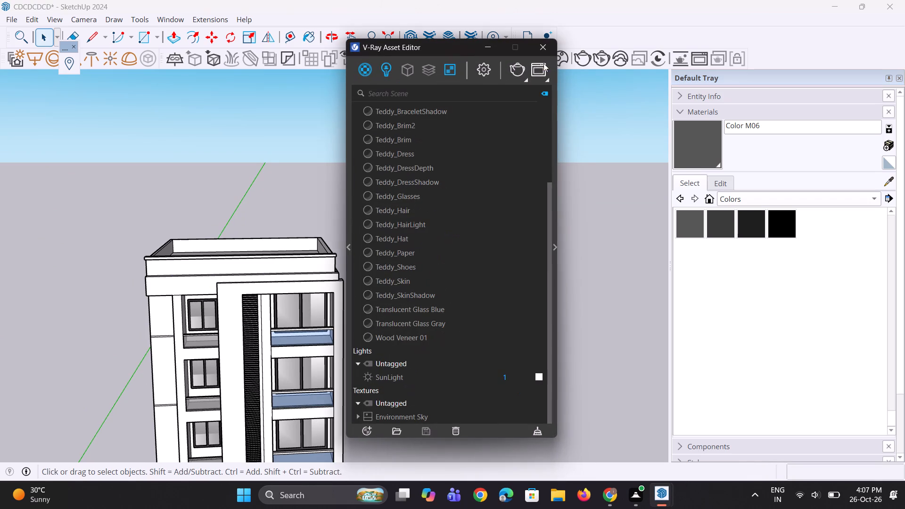
{"action": "right_click", "coordinate": [368, 65]}
{"action": "left_click", "coordinate": [375, 87]}
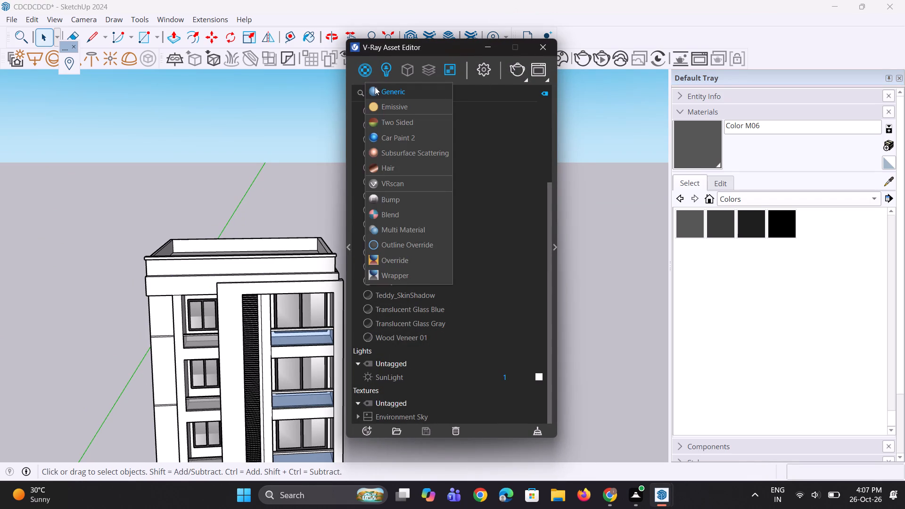
Set the Generic material's diffuse colour to a dusty pink of R 0.738, G 0.547, B 0.547.
{"action": "scroll", "coordinate": [337, 211], "scroll_direction": "down", "scroll_amount": 4}
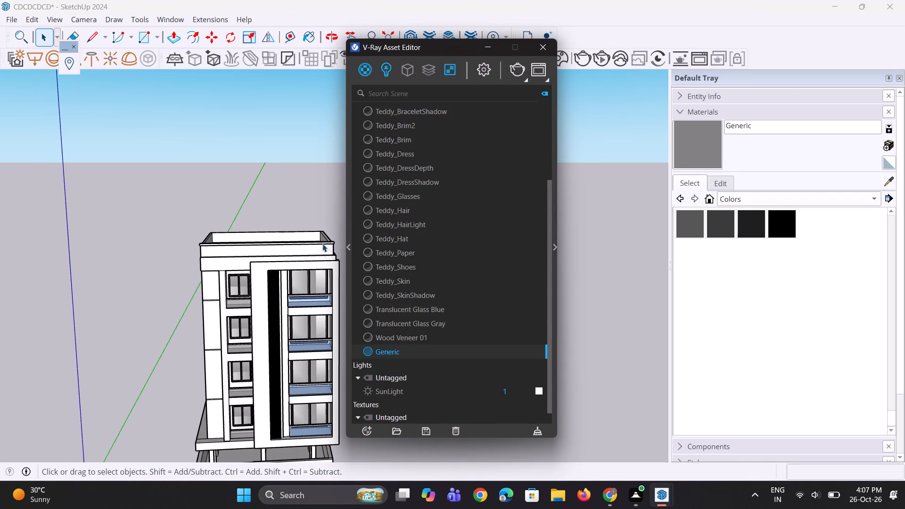
{"action": "scroll", "coordinate": [275, 244], "scroll_direction": "down", "scroll_amount": 4}
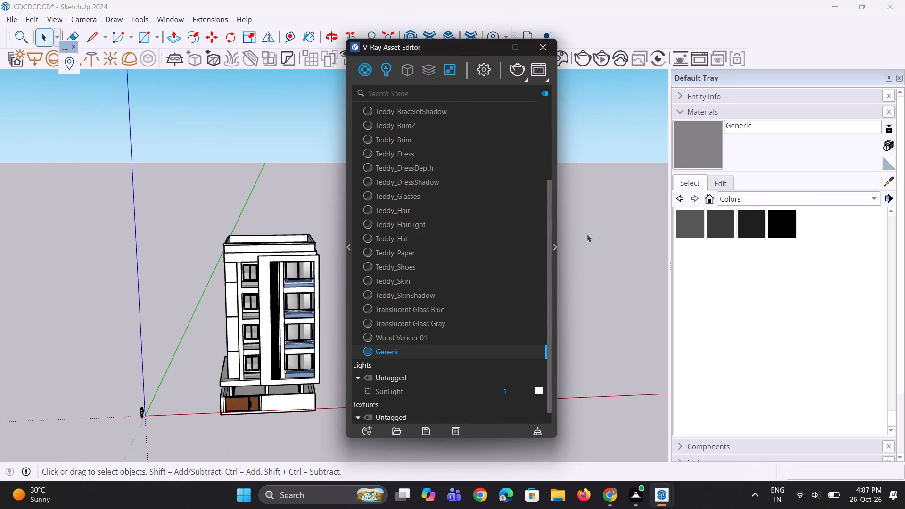
{"action": "left_click", "coordinate": [553, 247]}
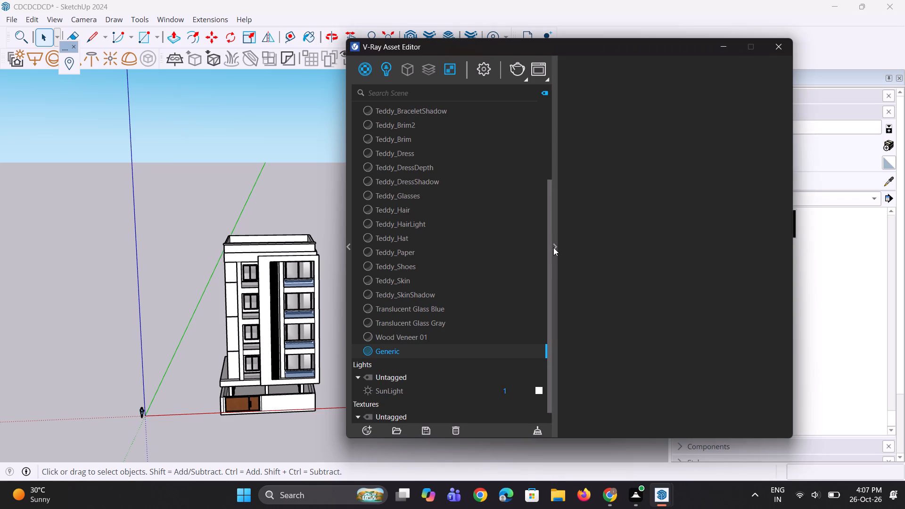
{"action": "left_click", "coordinate": [647, 265]}
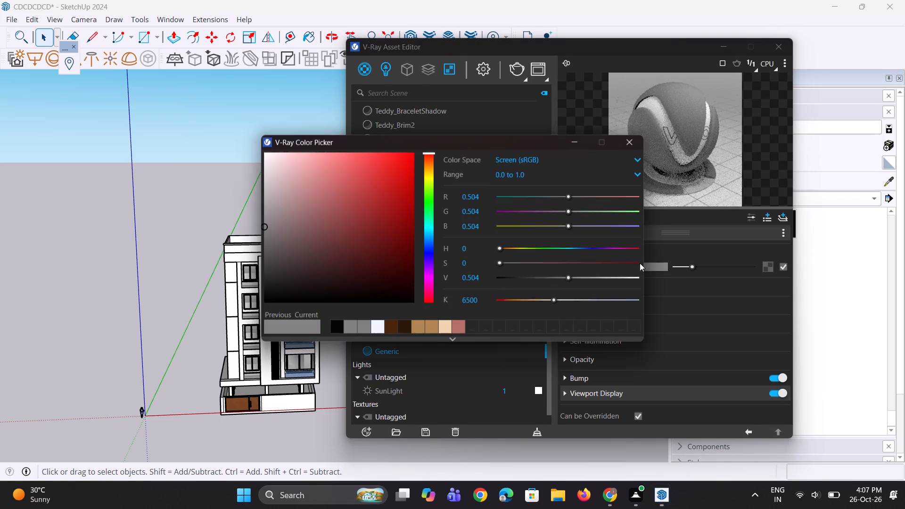
{"action": "scroll", "coordinate": [364, 169], "scroll_direction": "up", "scroll_amount": 1}
{"action": "left_click", "coordinate": [306, 171]}
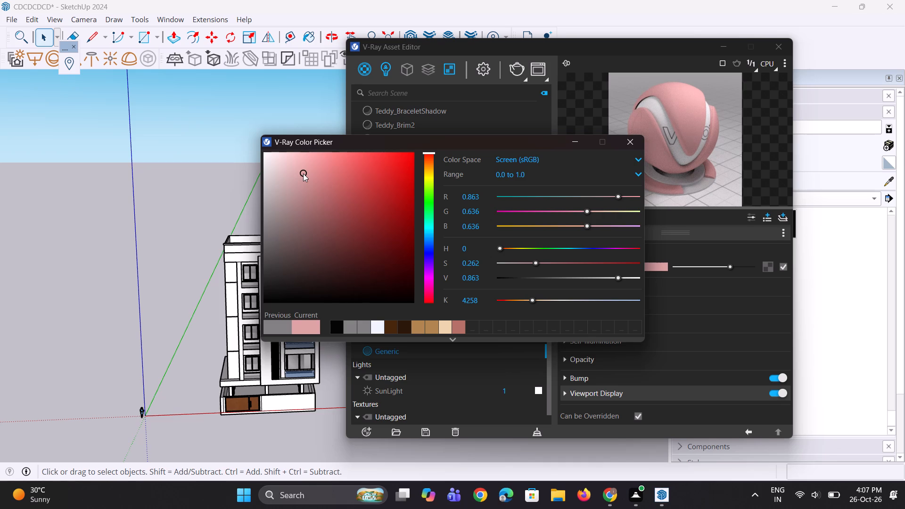
{"action": "left_click_drag", "start_coordinate": [297, 180], "coordinate": [296, 188]}
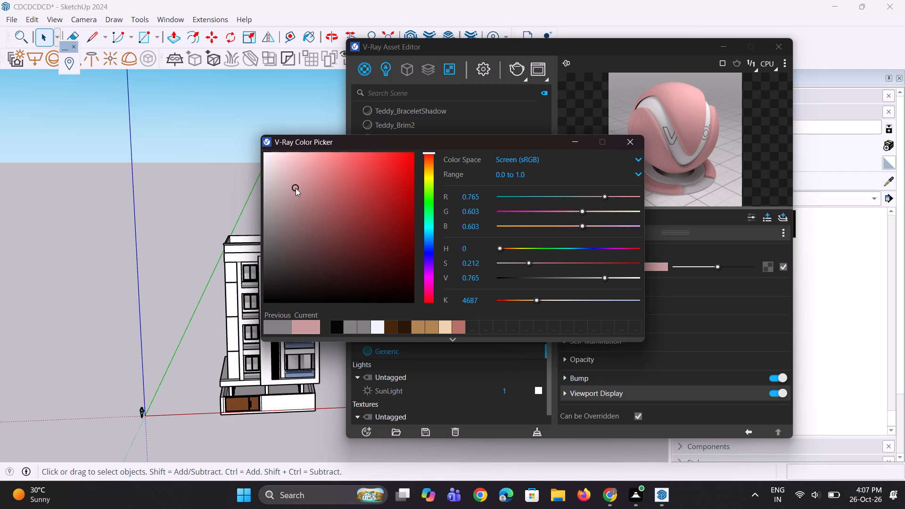
{"action": "left_click_drag", "start_coordinate": [296, 188], "coordinate": [300, 189]}
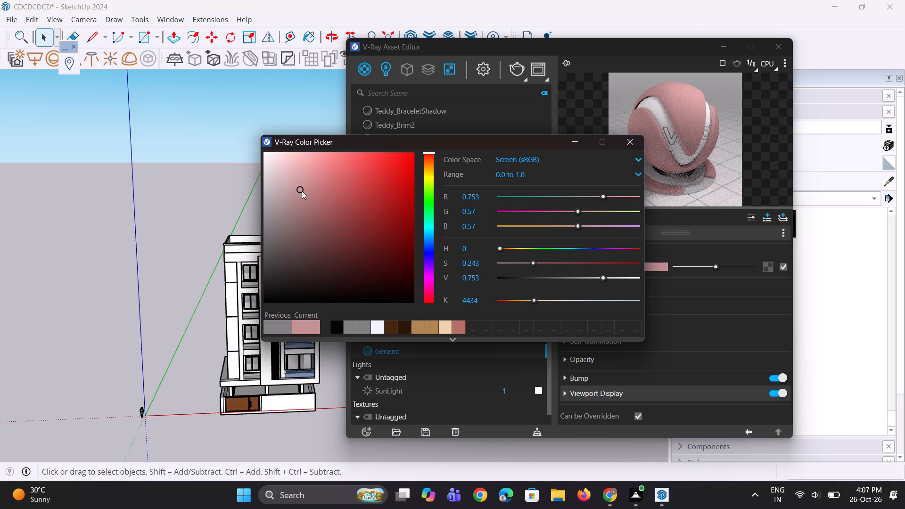
{"action": "left_click", "coordinate": [302, 191]}
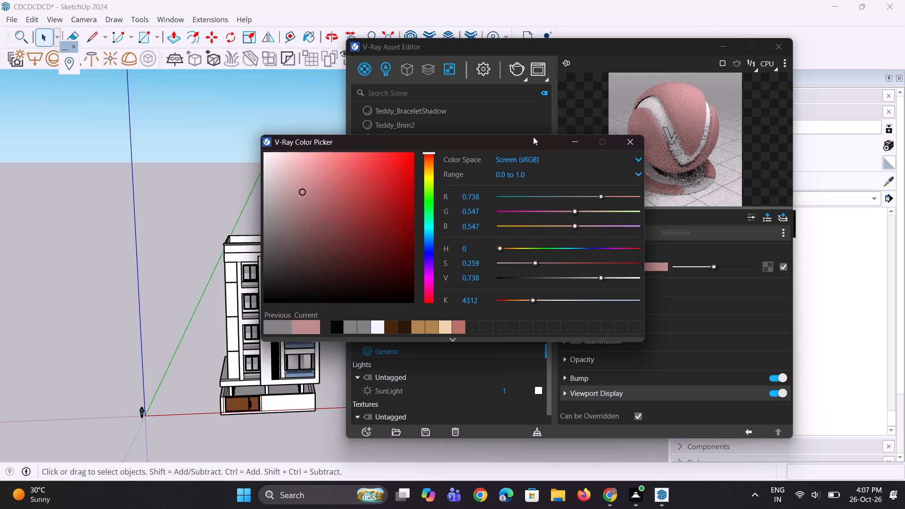
{"action": "left_click", "coordinate": [573, 143]}
Give the Generic material a mid-grey reflection colour and set its reflection glossiness to 0.95.
{"action": "left_click", "coordinate": [641, 278]}
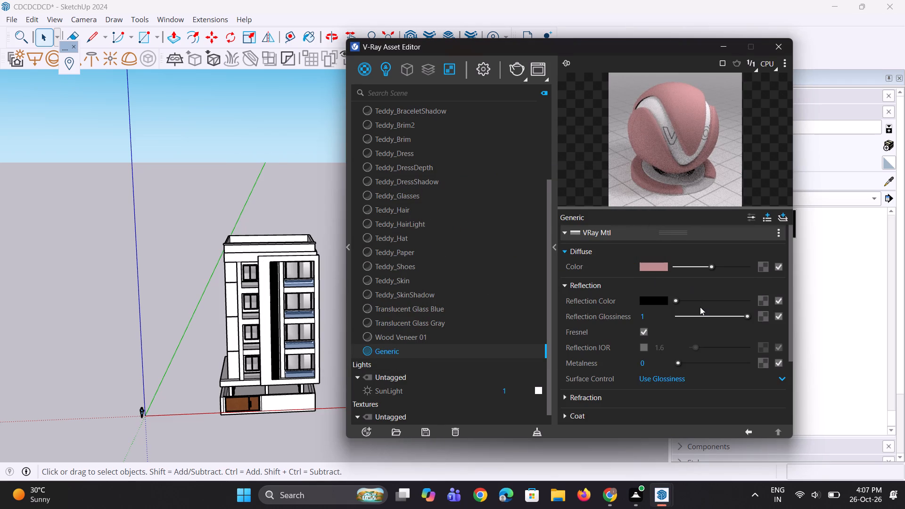
{"action": "left_click", "coordinate": [691, 301]}
{"action": "left_click_drag", "start_coordinate": [656, 314], "coordinate": [600, 320]}
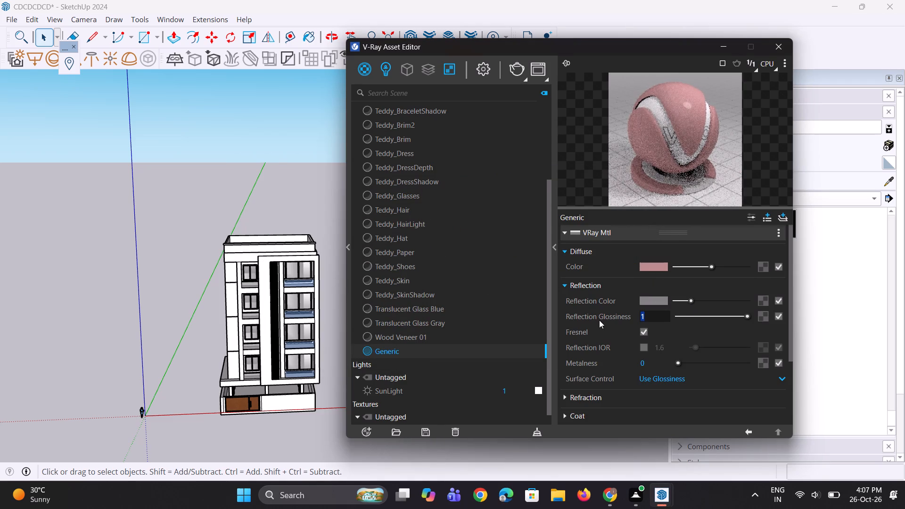
{"action": "type", "text": "0.95"}
{"action": "key", "text": "Return"}
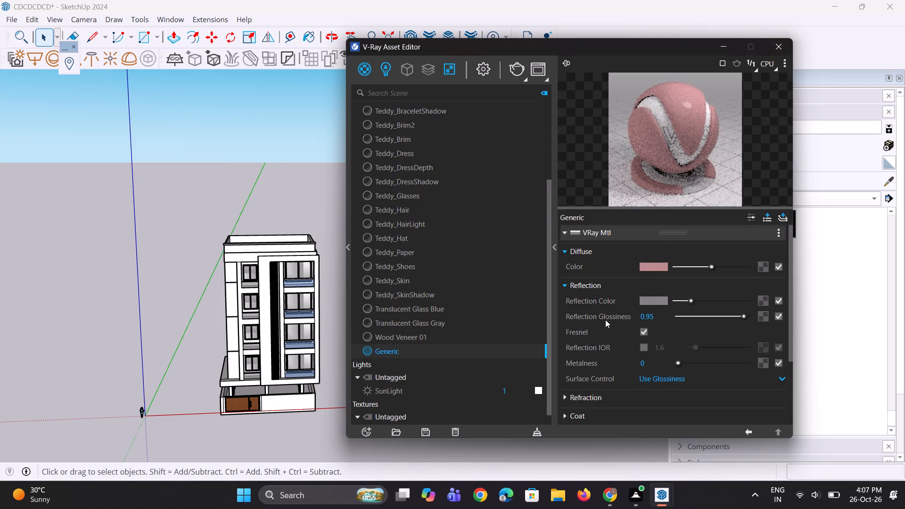
{"action": "left_click", "coordinate": [654, 174]}
{"action": "left_click", "coordinate": [725, 41]}
Paint the front face of the roof parapet with the pink Generic material.
{"action": "left_click_drag", "start_coordinate": [692, 157], "coordinate": [692, 156]}
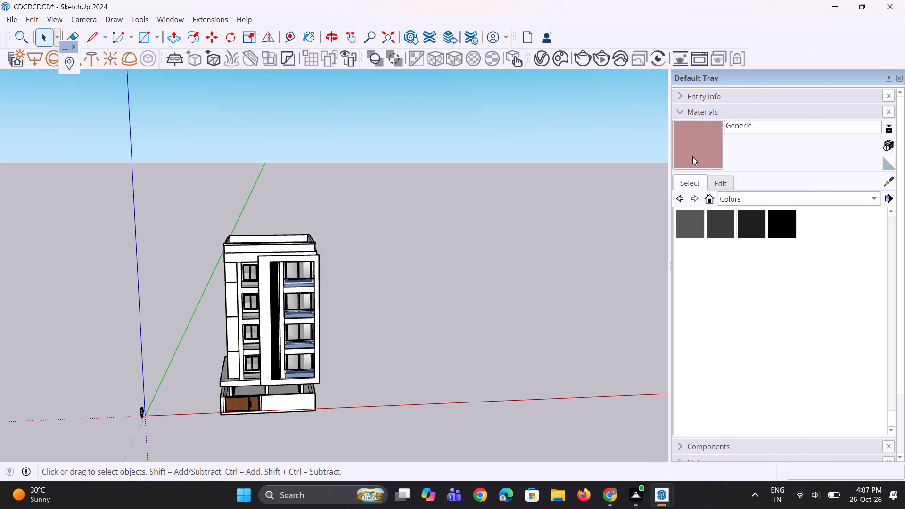
{"action": "left_click_drag", "start_coordinate": [692, 156], "coordinate": [639, 189]}
{"action": "scroll", "coordinate": [271, 272], "scroll_direction": "up", "scroll_amount": 14}
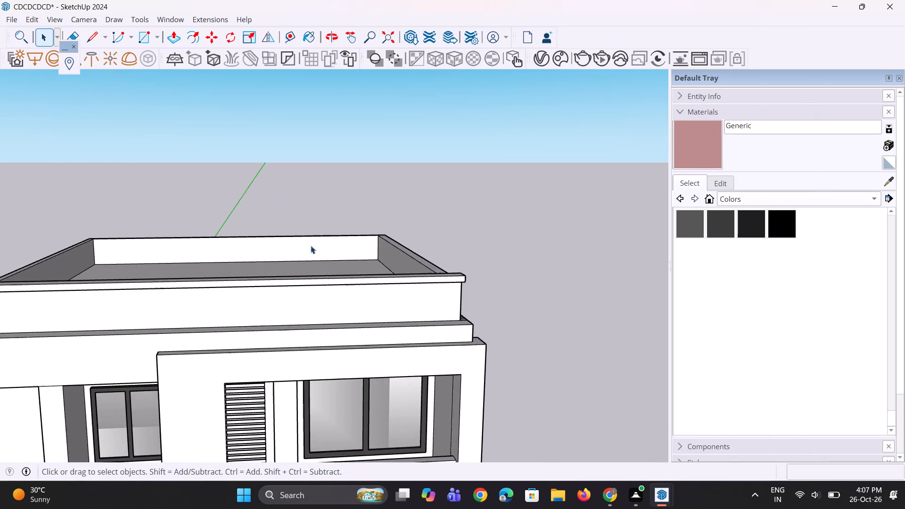
{"action": "scroll", "coordinate": [311, 246], "scroll_direction": "up", "scroll_amount": 4}
{"action": "left_click", "coordinate": [708, 141]}
{"action": "left_click", "coordinate": [414, 314]}
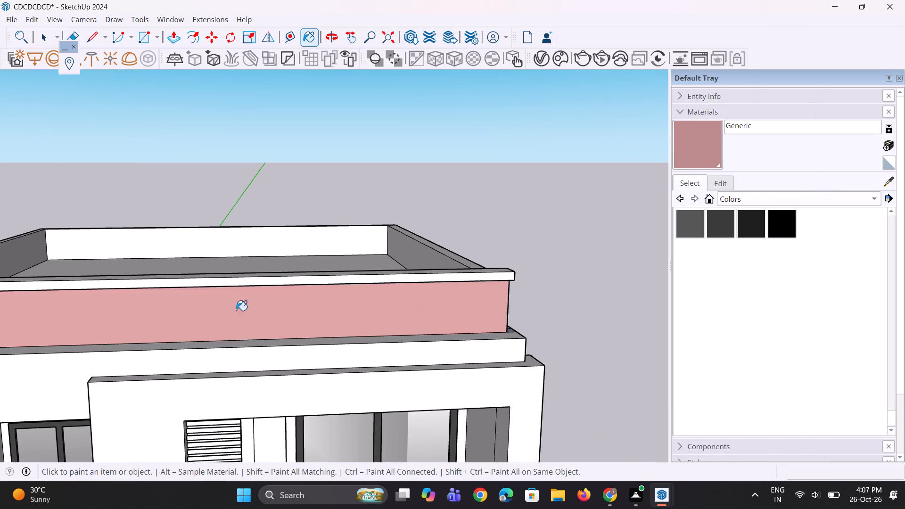
Paint the outer side faces of the roof parapet with the same Generic material.
{"action": "scroll", "coordinate": [365, 293], "scroll_direction": "down", "scroll_amount": 5}
{"action": "scroll", "coordinate": [423, 289], "scroll_direction": "down", "scroll_amount": 6}
{"action": "middle_click_drag", "start_coordinate": [313, 329], "coordinate": [321, 328]}
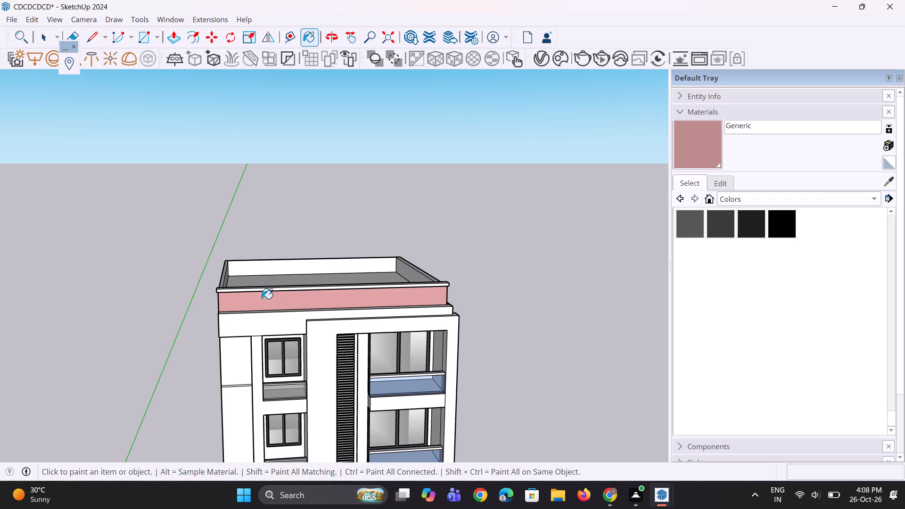
{"action": "scroll", "coordinate": [262, 299], "scroll_direction": "down", "scroll_amount": 5}
{"action": "scroll", "coordinate": [380, 393], "scroll_direction": "up", "scroll_amount": 1}
{"action": "middle_click_drag", "start_coordinate": [370, 395], "coordinate": [368, 385]}
{"action": "scroll", "coordinate": [370, 383], "scroll_direction": "up", "scroll_amount": 1}
{"action": "scroll", "coordinate": [358, 413], "scroll_direction": "down", "scroll_amount": 5}
{"action": "scroll", "coordinate": [261, 332], "scroll_direction": "up", "scroll_amount": 1}
{"action": "middle_click_drag", "start_coordinate": [260, 332], "coordinate": [286, 334]}
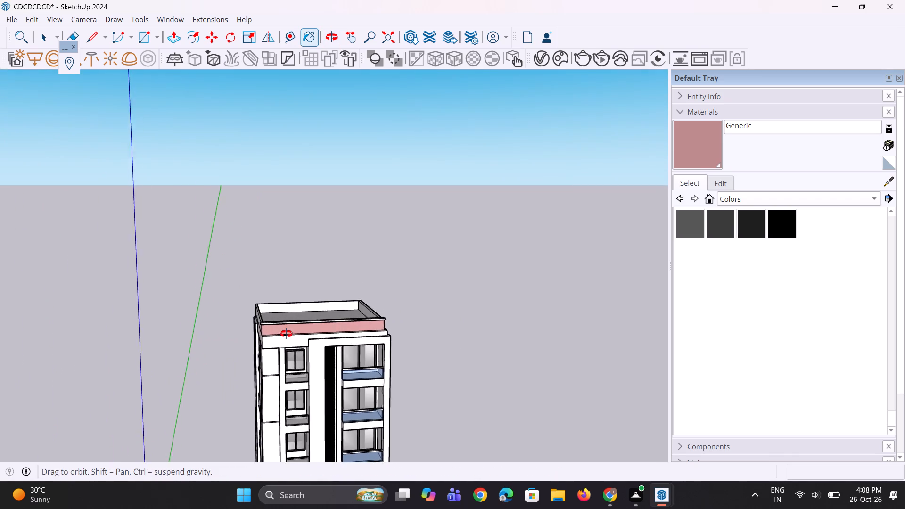
{"action": "middle_click_drag", "start_coordinate": [286, 334], "coordinate": [309, 323]}
{"action": "scroll", "coordinate": [271, 345], "scroll_direction": "up", "scroll_amount": 4}
{"action": "left_click", "coordinate": [260, 320]}
{"action": "scroll", "coordinate": [530, 311], "scroll_direction": "up", "scroll_amount": 1}
{"action": "middle_click_drag", "start_coordinate": [530, 311], "coordinate": [263, 323]}
{"action": "left_click", "coordinate": [389, 332]}
Erase the vertical seam edge beside the unpainted strip at the parapet's front corner.
{"action": "scroll", "coordinate": [370, 337], "scroll_direction": "up", "scroll_amount": 10}
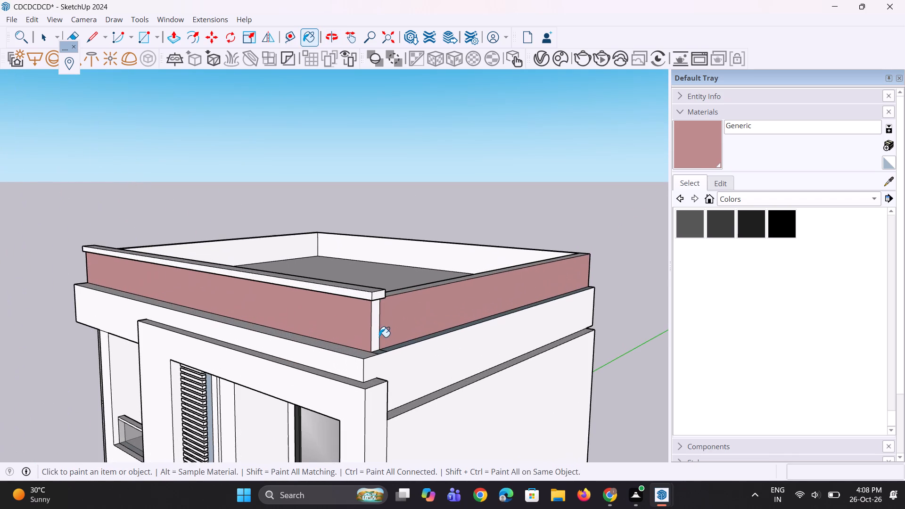
{"action": "key", "text": "e"}
{"action": "left_click", "coordinate": [381, 333]}
Examine the painted parapet and the building's front facade from several angles.
{"action": "middle_click_drag", "start_coordinate": [282, 356], "coordinate": [381, 345]}
{"action": "scroll", "coordinate": [216, 328], "scroll_direction": "down", "scroll_amount": 4}
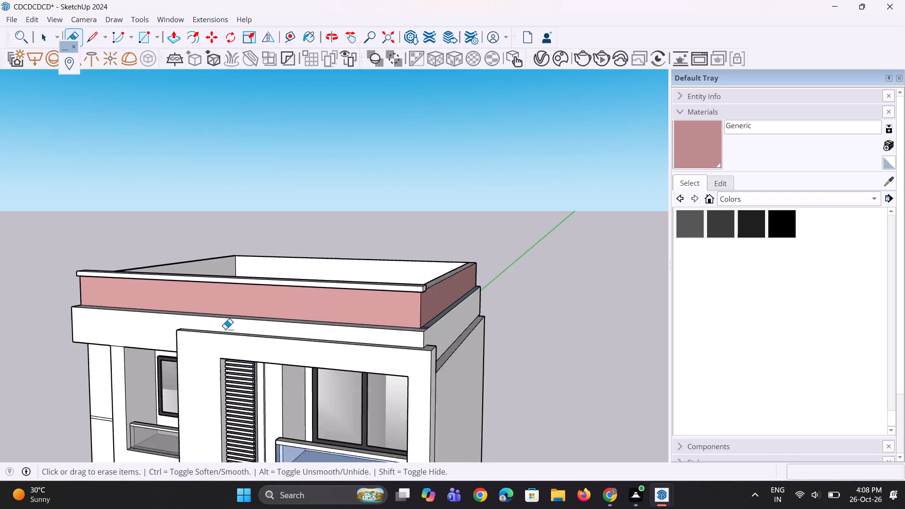
{"action": "scroll", "coordinate": [225, 329], "scroll_direction": "down", "scroll_amount": 1}
{"action": "scroll", "coordinate": [393, 338], "scroll_direction": "up", "scroll_amount": 1}
{"action": "middle_click_drag", "start_coordinate": [401, 336], "coordinate": [460, 311]}
{"action": "scroll", "coordinate": [480, 303], "scroll_direction": "down", "scroll_amount": 6}
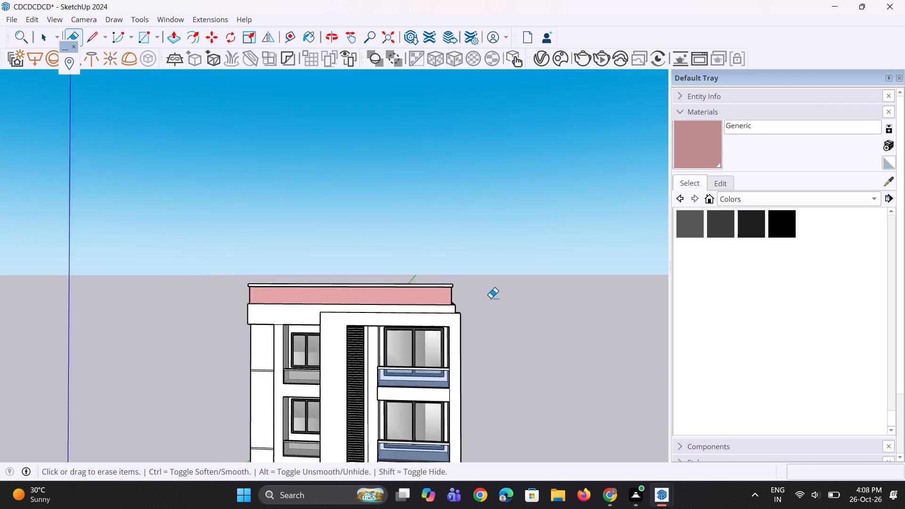
{"action": "scroll", "coordinate": [491, 298], "scroll_direction": "down", "scroll_amount": 4}
{"action": "middle_click_drag", "start_coordinate": [460, 317], "coordinate": [459, 332]}
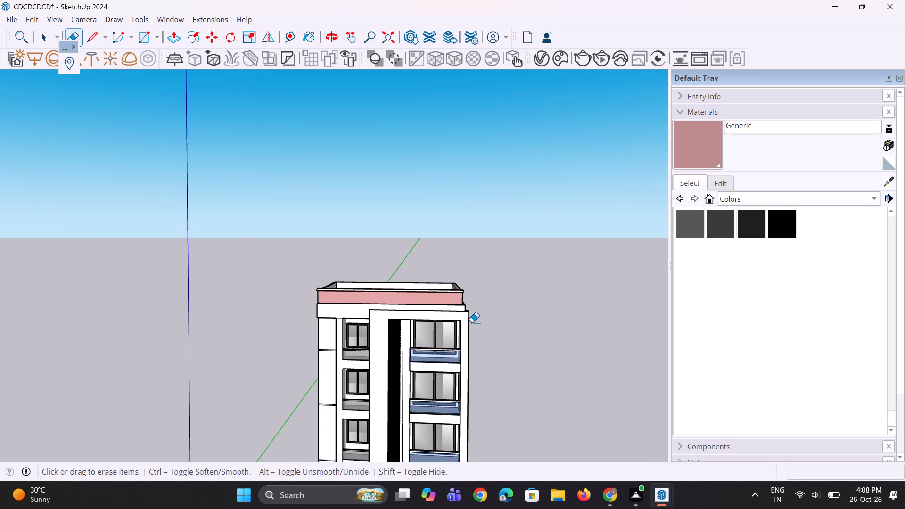
Create a second Generic material in the V-Ray Asset Editor.
{"action": "left_click", "coordinate": [548, 62]}
{"action": "right_click", "coordinate": [362, 74]}
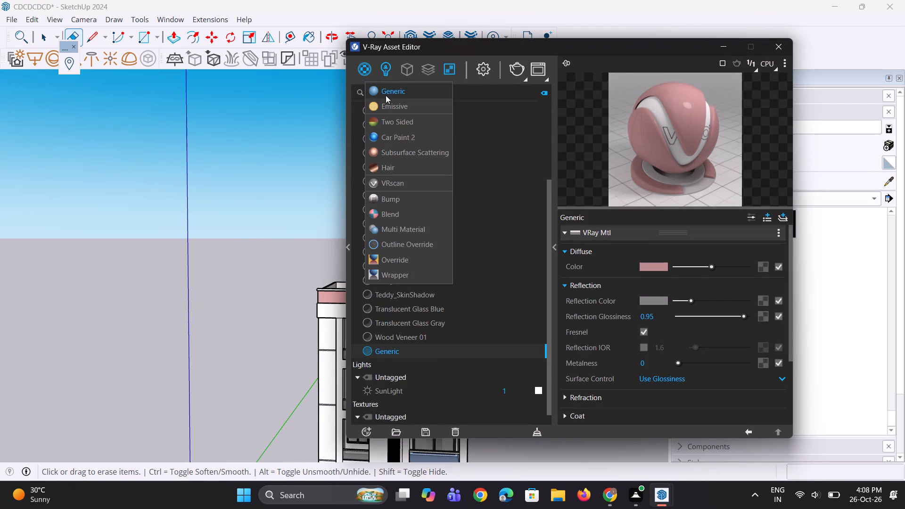
{"action": "left_click", "coordinate": [387, 97]}
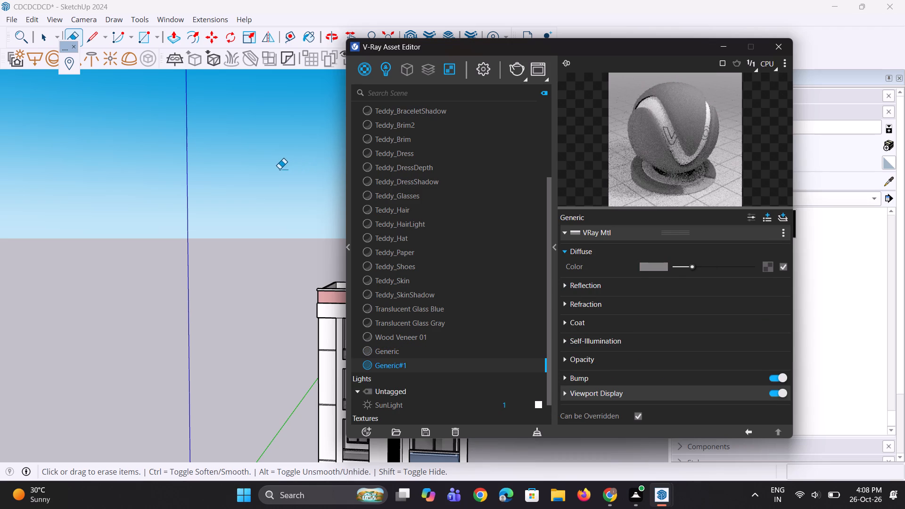
Set the second Generic material's diffuse colour to a muted mauve-pink of R 0.644, G 0.495, B 0.495.
{"action": "left_click", "coordinate": [656, 265]}
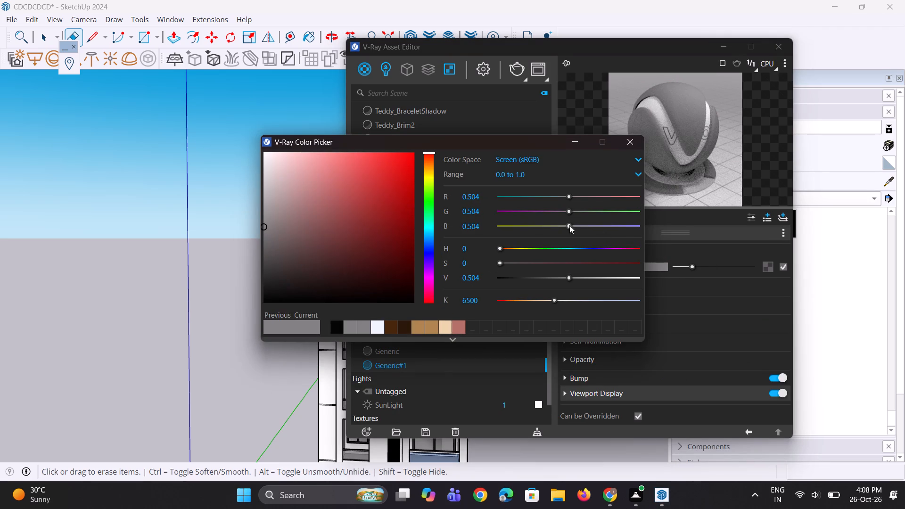
{"action": "left_click_drag", "start_coordinate": [322, 186], "coordinate": [303, 213]}
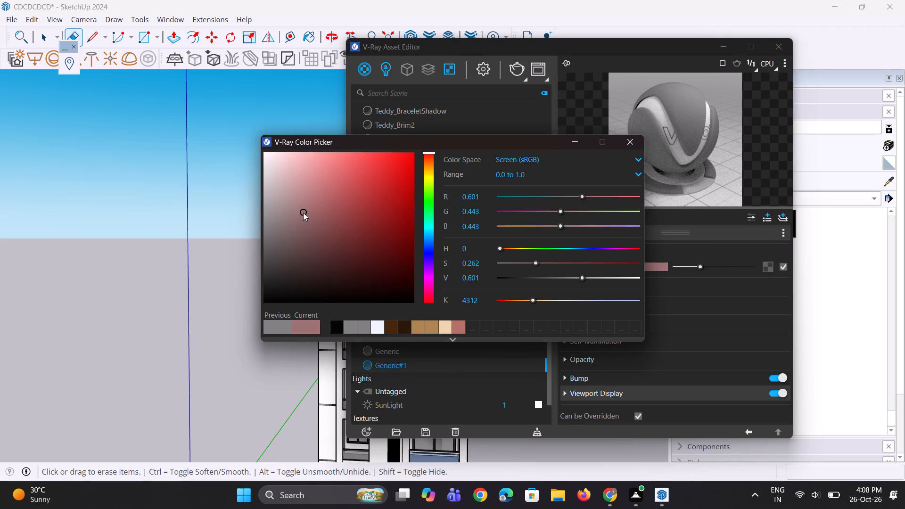
{"action": "left_click_drag", "start_coordinate": [303, 213], "coordinate": [303, 213]}
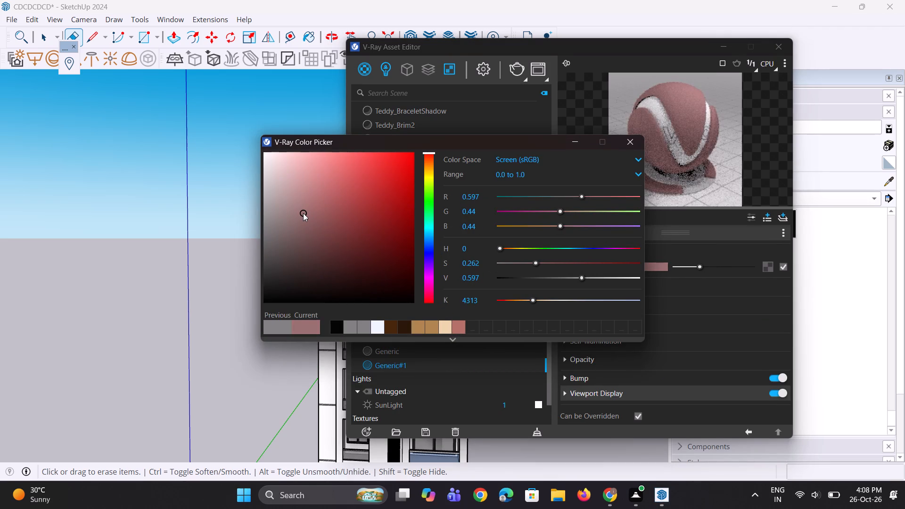
{"action": "left_click_drag", "start_coordinate": [303, 213], "coordinate": [309, 211]}
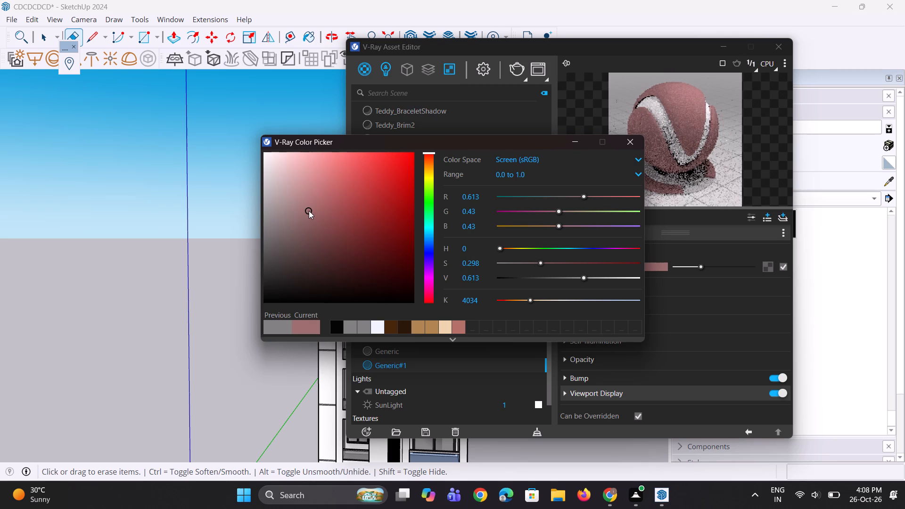
{"action": "left_click_drag", "start_coordinate": [309, 211], "coordinate": [320, 207]}
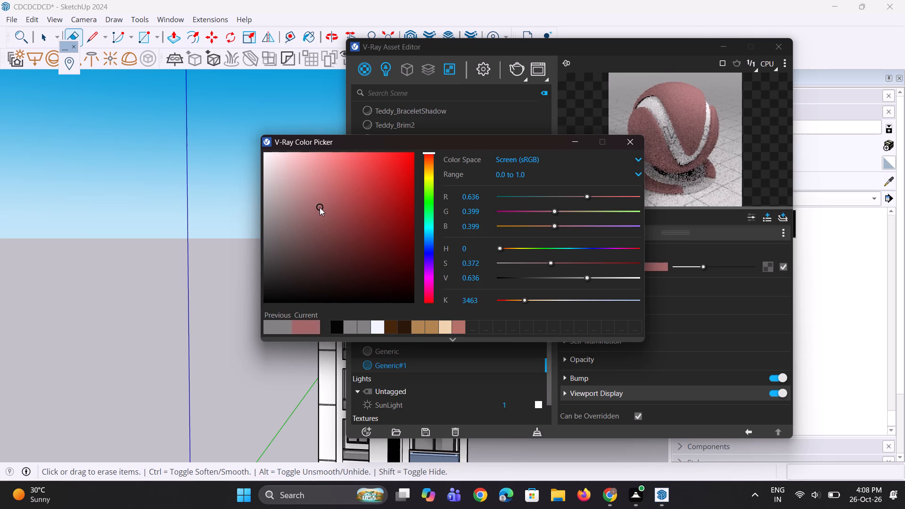
{"action": "left_click_drag", "start_coordinate": [320, 207], "coordinate": [318, 199]}
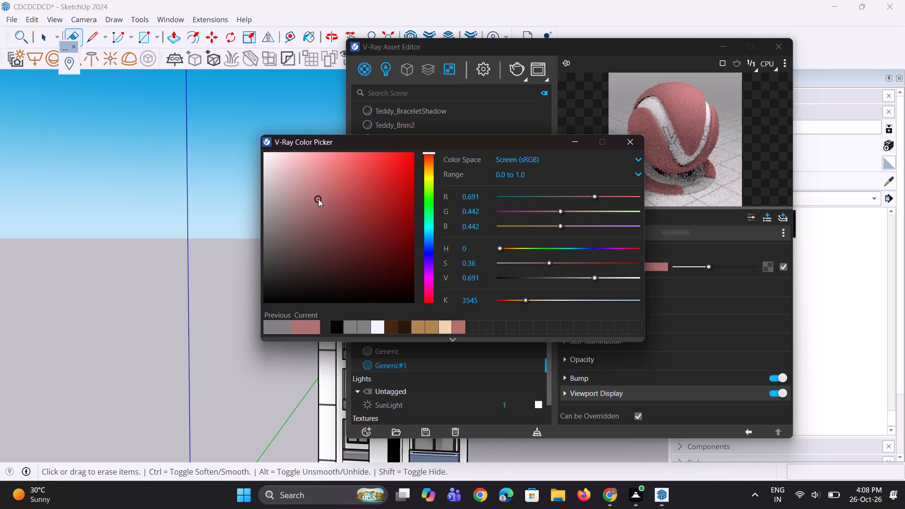
{"action": "left_click_drag", "start_coordinate": [318, 199], "coordinate": [304, 208]}
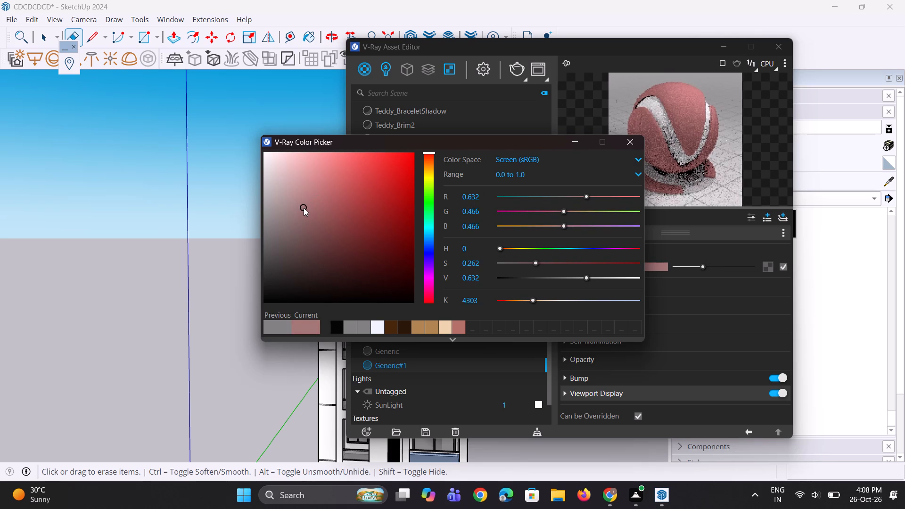
{"action": "left_click_drag", "start_coordinate": [304, 208], "coordinate": [294, 213]}
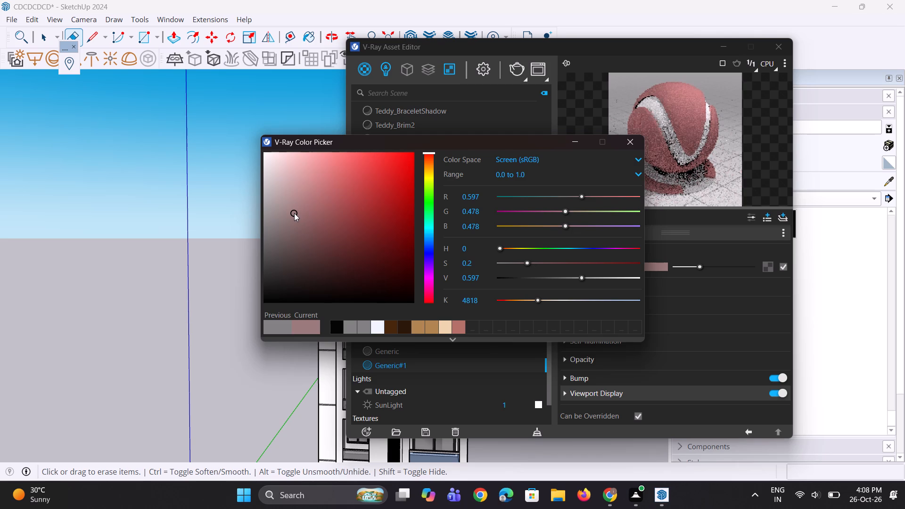
{"action": "left_click_drag", "start_coordinate": [294, 213], "coordinate": [295, 210]}
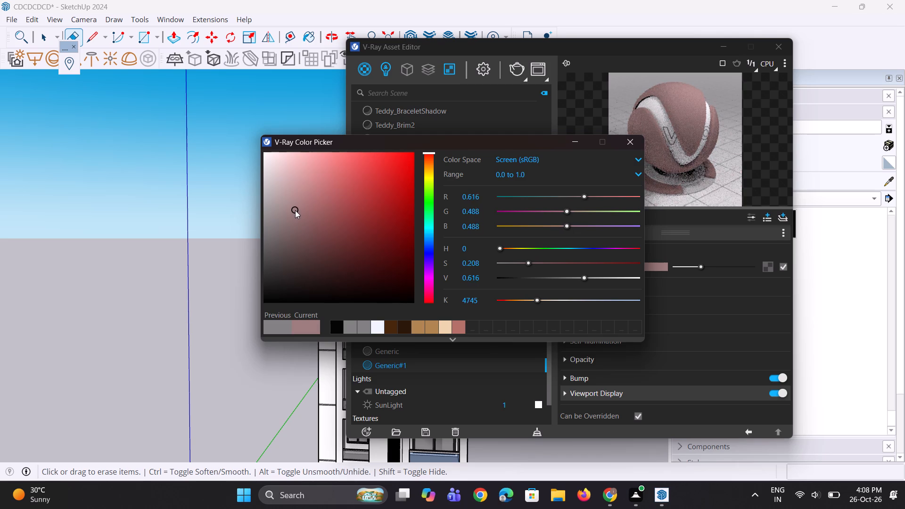
{"action": "left_click_drag", "start_coordinate": [295, 210], "coordinate": [298, 206]}
{"action": "left_click", "coordinate": [579, 139]}
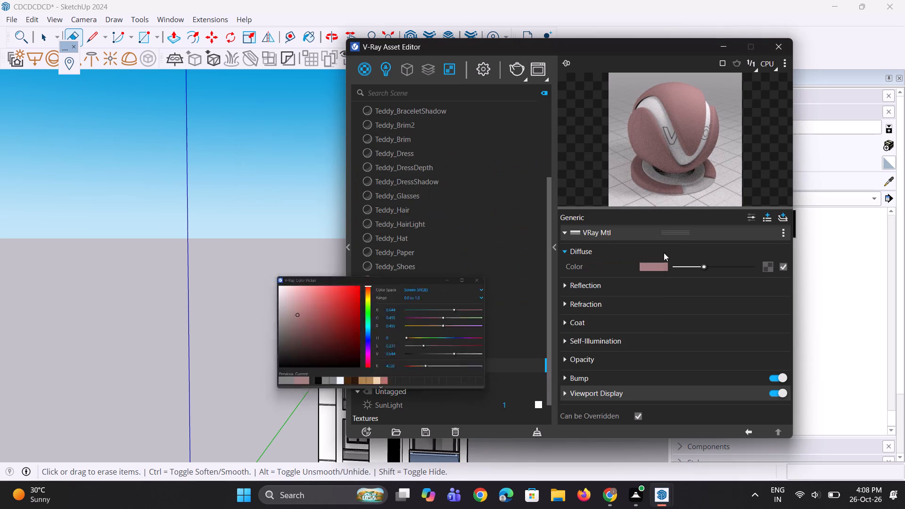
Lighten the second Generic material's diffuse colour to R 0.75, G 0.579, B 0.579.
{"action": "left_click", "coordinate": [661, 276]}
{"action": "left_click_drag", "start_coordinate": [703, 269], "coordinate": [707, 269]}
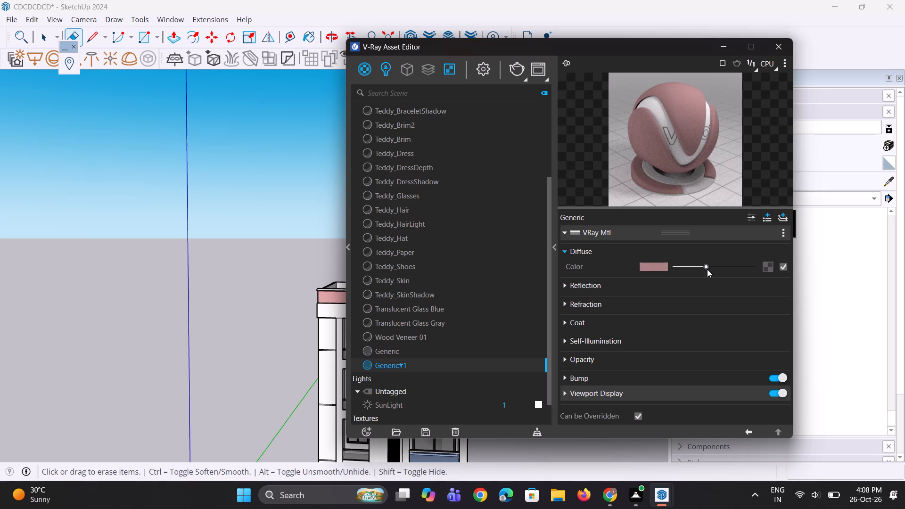
{"action": "left_click_drag", "start_coordinate": [707, 269], "coordinate": [712, 270]}
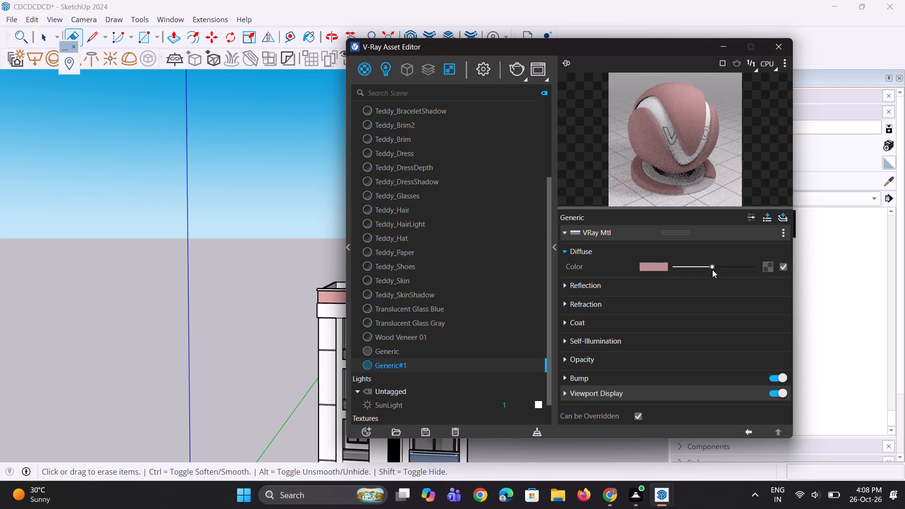
{"action": "left_click_drag", "start_coordinate": [712, 270], "coordinate": [715, 270]}
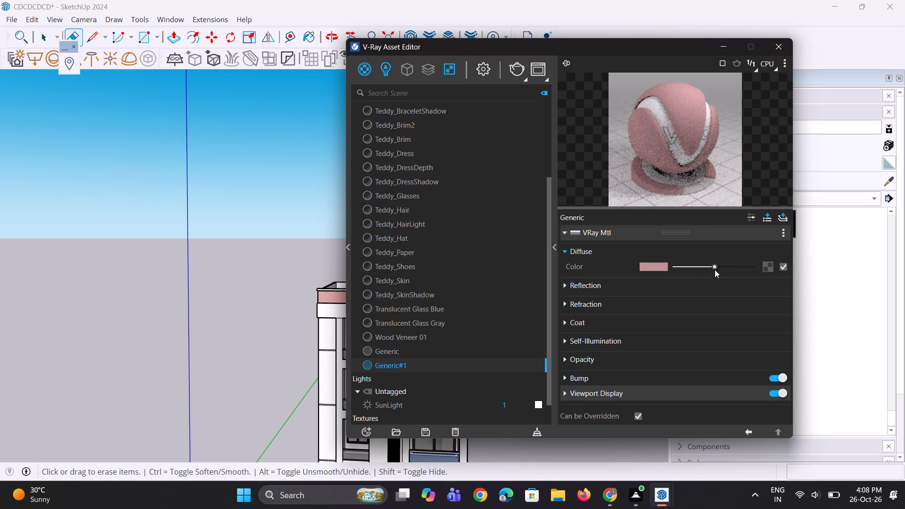
{"action": "left_click_drag", "start_coordinate": [715, 270], "coordinate": [714, 271]}
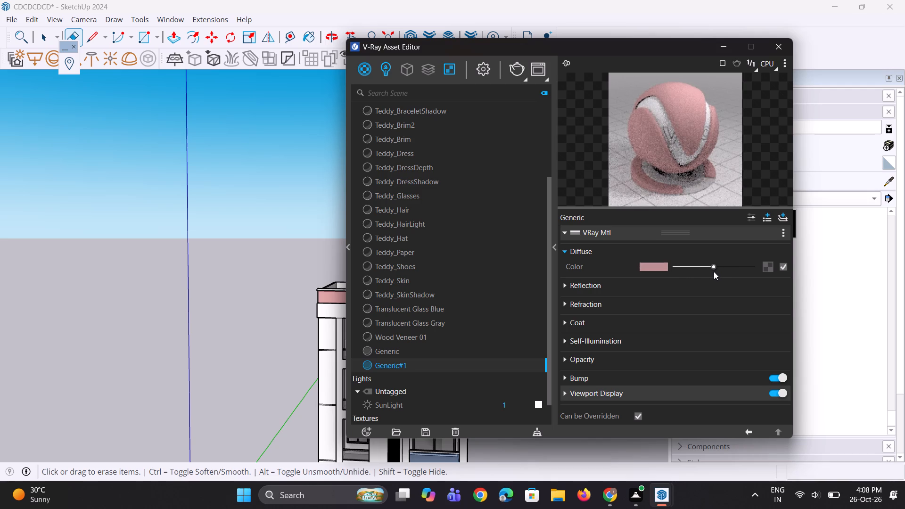
{"action": "left_click_drag", "start_coordinate": [714, 271], "coordinate": [712, 271]}
{"action": "left_click", "coordinate": [712, 271]}
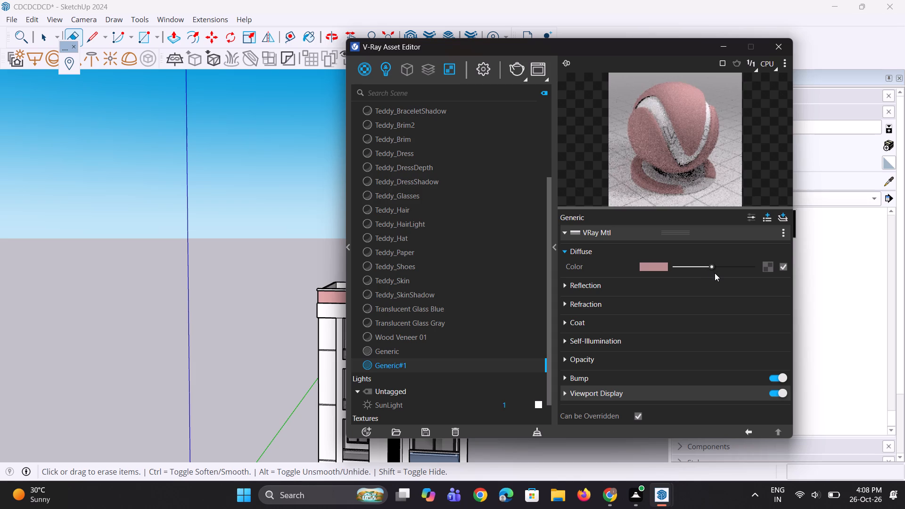
{"action": "left_click", "coordinate": [715, 268]}
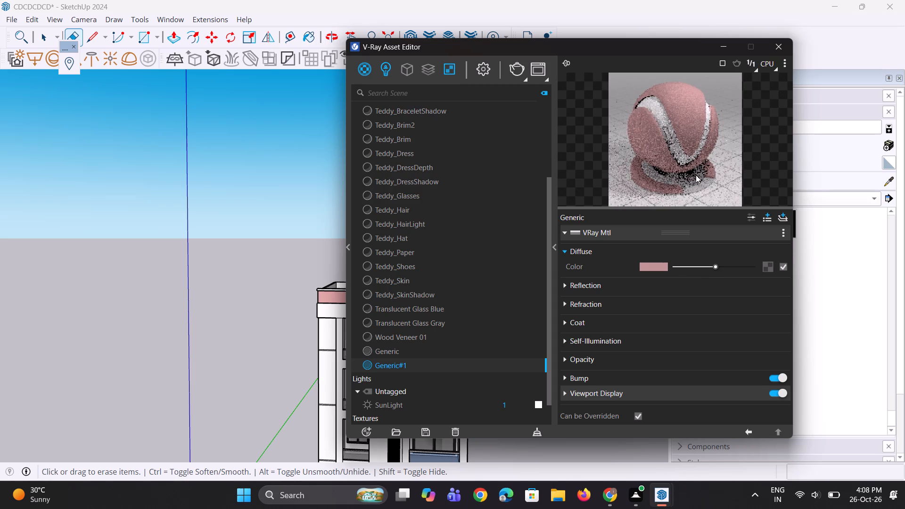
{"action": "left_click", "coordinate": [695, 165]}
Give the second Generic material a grey reflection colour and set its reflection glossiness to 0.95.
{"action": "left_click", "coordinate": [673, 280]}
{"action": "left_click", "coordinate": [686, 300]}
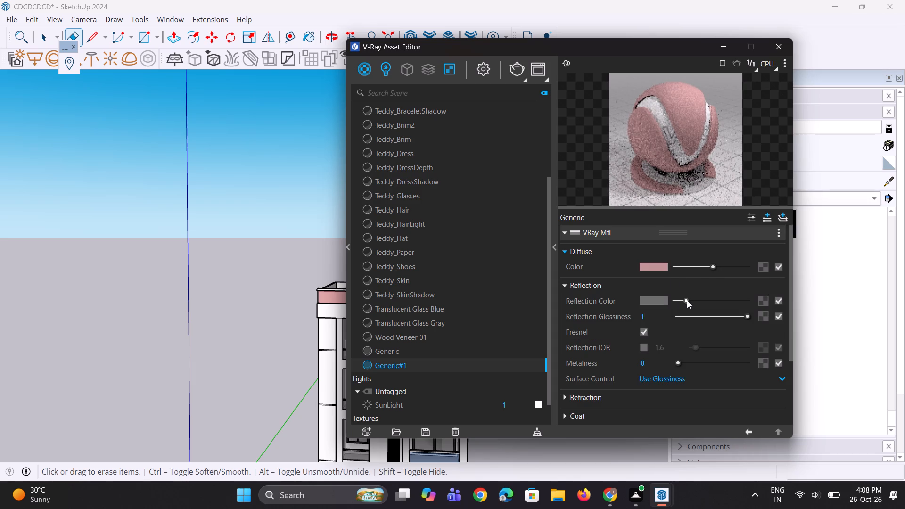
{"action": "left_click_drag", "start_coordinate": [648, 316], "coordinate": [611, 308]}
{"action": "type", "text": "0."}
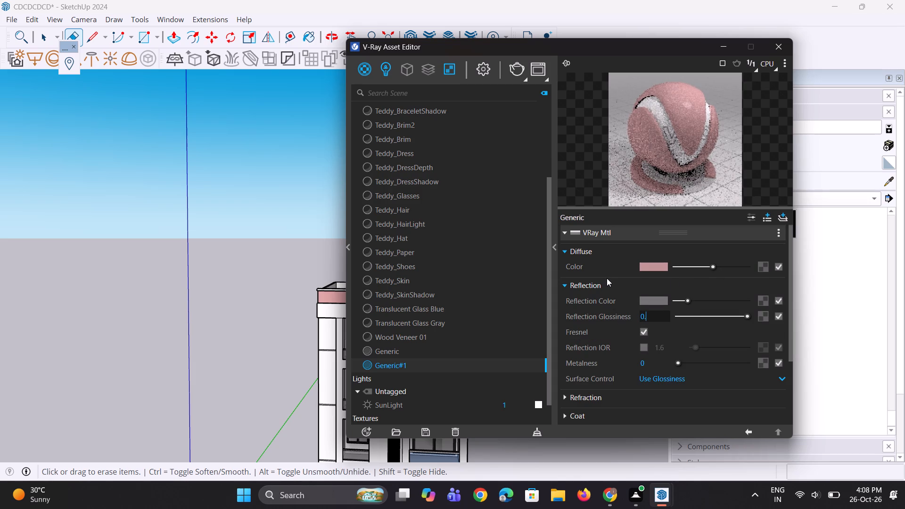
{"action": "type", "text": "95"}
{"action": "key", "text": "Return"}
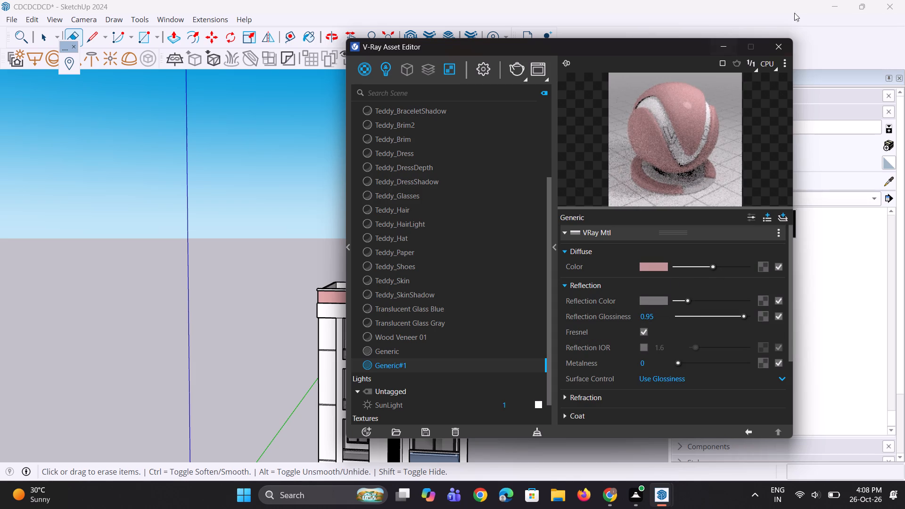
Darken the Generic#1 material's diffuse colour to a muted pink of R 0.636, G 0.509, B 0.509.
{"action": "left_click", "coordinate": [653, 269]}
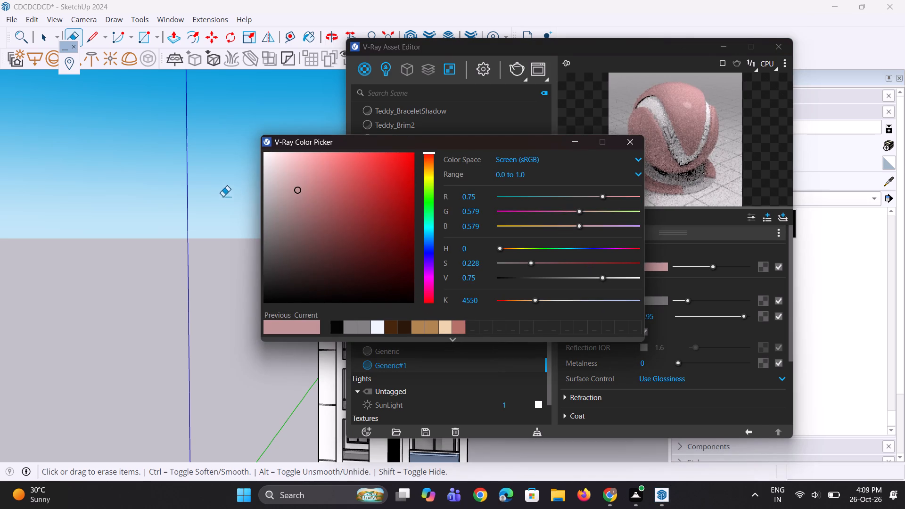
{"action": "left_click_drag", "start_coordinate": [298, 191], "coordinate": [298, 197]}
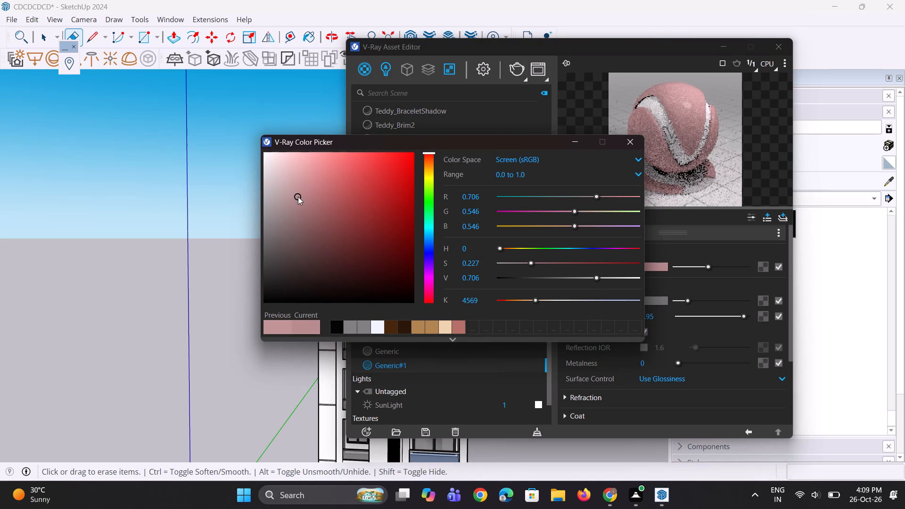
{"action": "left_click_drag", "start_coordinate": [298, 197], "coordinate": [304, 199]}
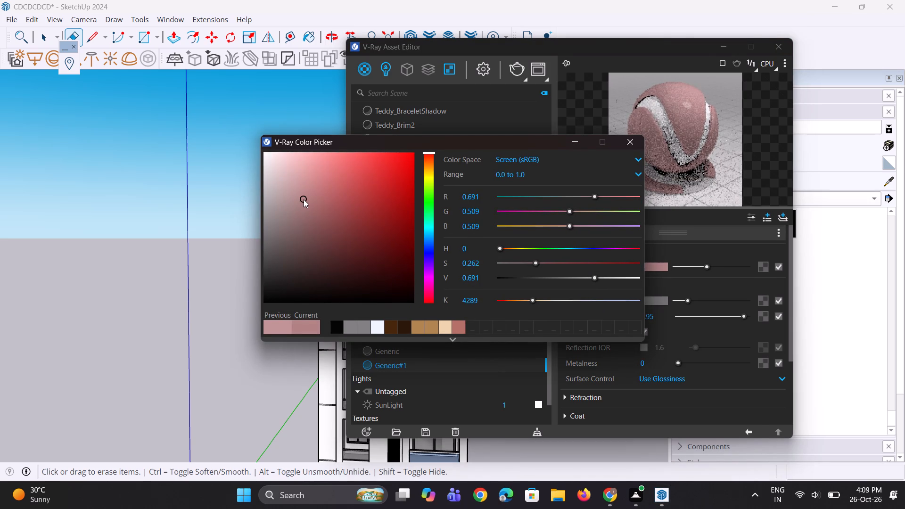
{"action": "left_click_drag", "start_coordinate": [304, 199], "coordinate": [304, 200]}
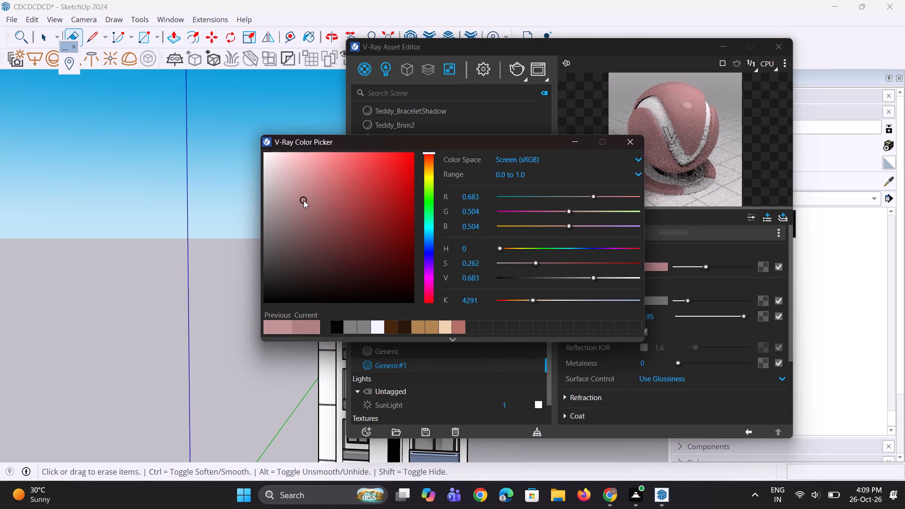
{"action": "left_click_drag", "start_coordinate": [304, 200], "coordinate": [301, 205]}
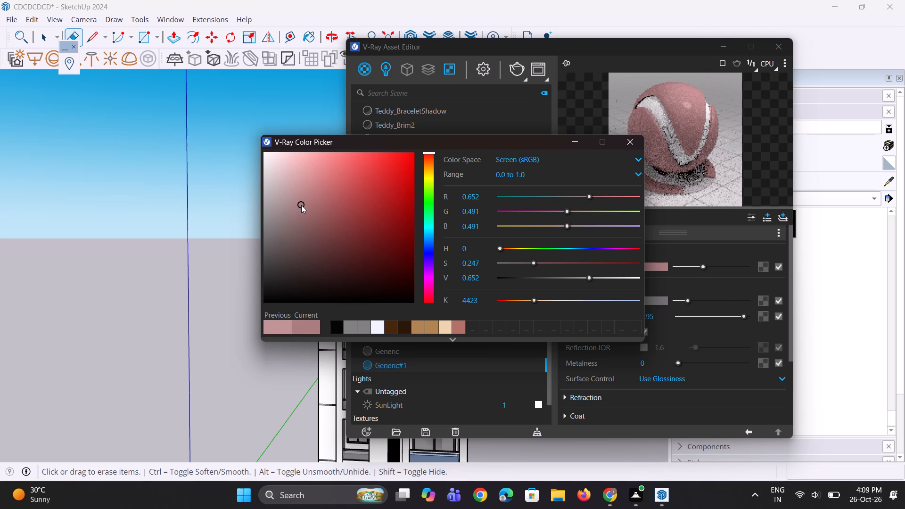
{"action": "left_click_drag", "start_coordinate": [301, 205], "coordinate": [294, 208]}
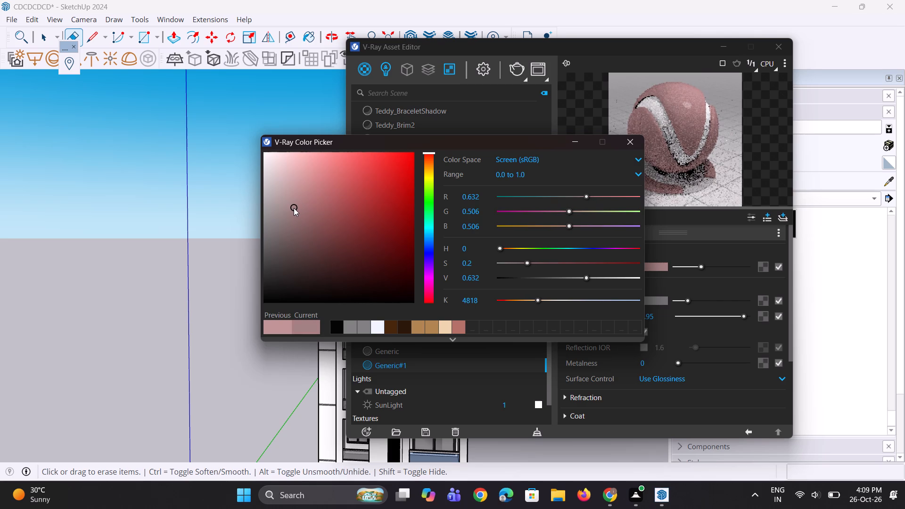
{"action": "left_click_drag", "start_coordinate": [294, 208], "coordinate": [294, 207]}
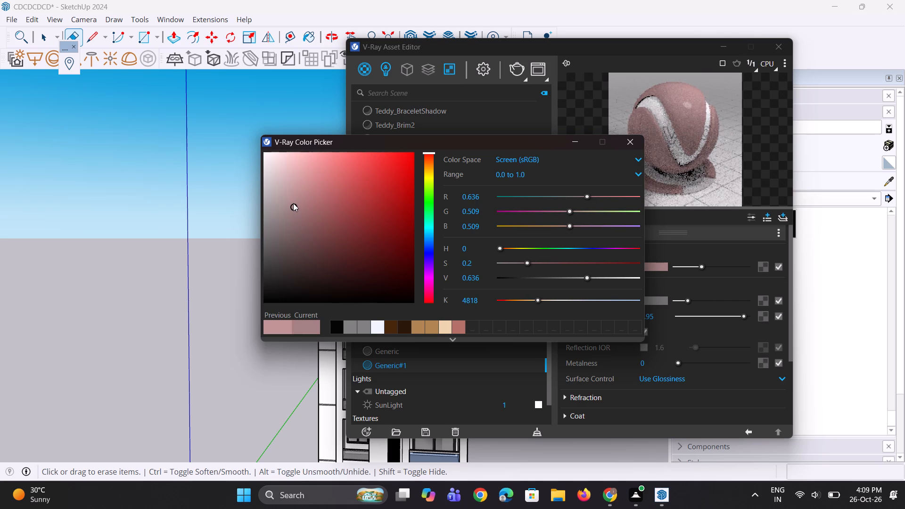
{"action": "left_click", "coordinate": [577, 142]}
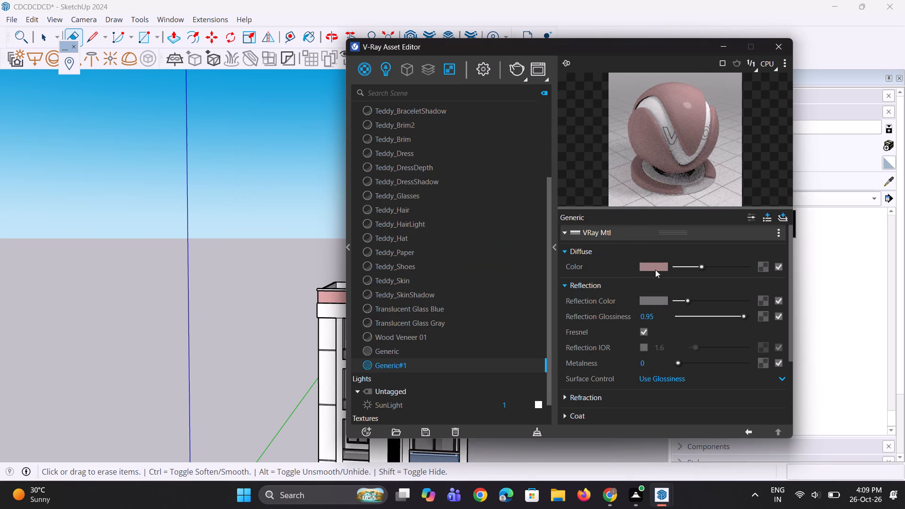
Lighten the Generic#1 diffuse colour slightly with its brightness slider and minimise the V-Ray Asset Editor.
{"action": "left_click_drag", "start_coordinate": [701, 265], "coordinate": [708, 264]}
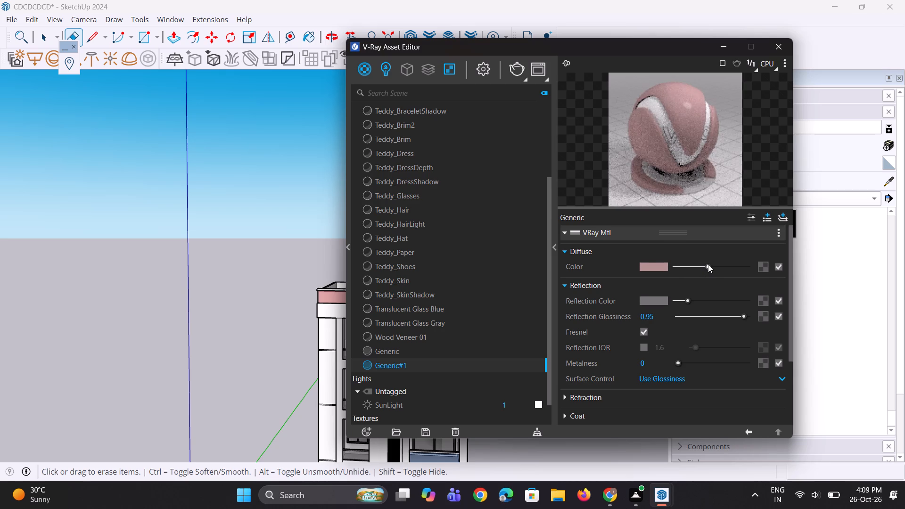
{"action": "left_click_drag", "start_coordinate": [708, 264], "coordinate": [708, 265]}
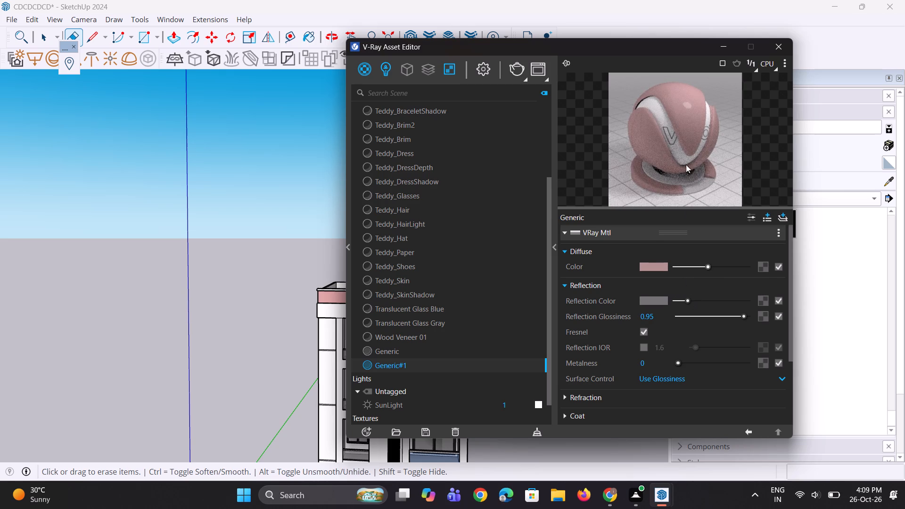
{"action": "double_click", "coordinate": [686, 139]}
{"action": "left_click", "coordinate": [721, 43]}
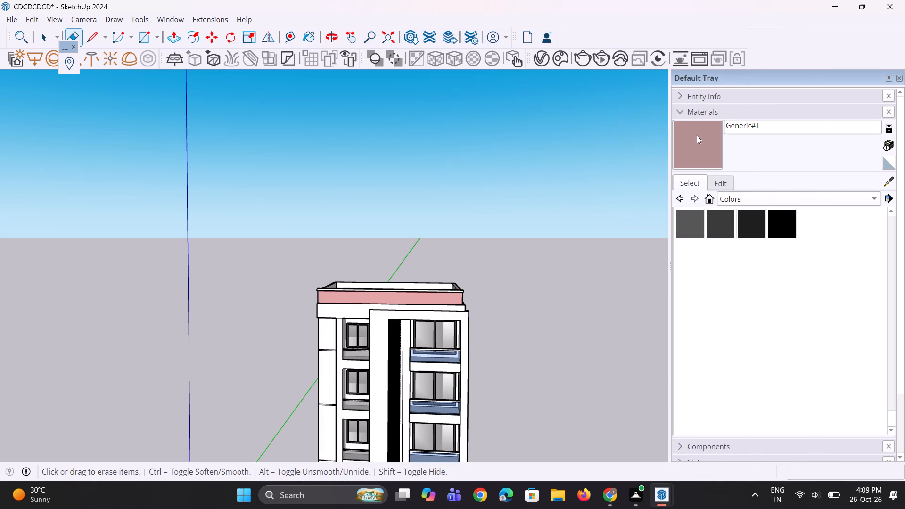
Paint the front and side faces of the corner column's top three panels with the Generic#1 material.
{"action": "left_click", "coordinate": [695, 140]}
{"action": "scroll", "coordinate": [360, 349], "scroll_direction": "up", "scroll_amount": 3}
{"action": "scroll", "coordinate": [373, 304], "scroll_direction": "down", "scroll_amount": 6}
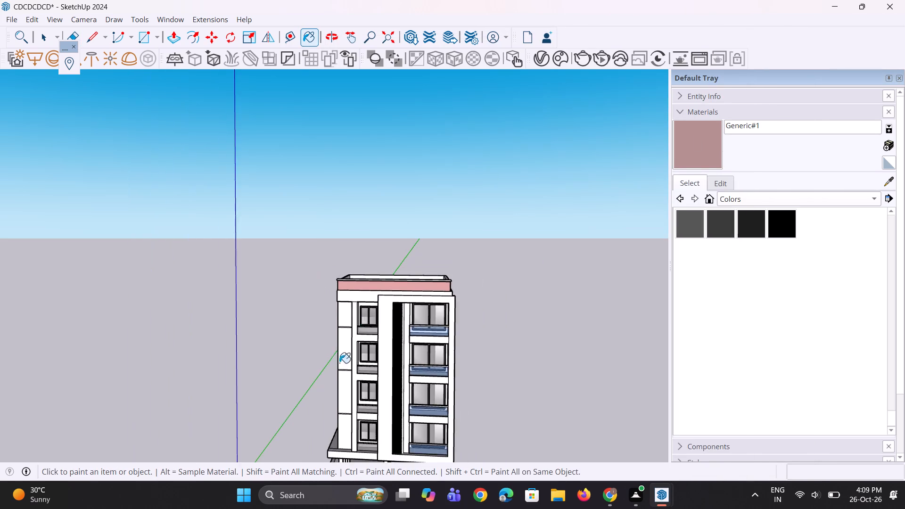
{"action": "scroll", "coordinate": [337, 378], "scroll_direction": "up", "scroll_amount": 8}
{"action": "left_click", "coordinate": [347, 337]}
{"action": "left_click", "coordinate": [355, 246]}
{"action": "middle_click_drag", "start_coordinate": [347, 377], "coordinate": [406, 352]}
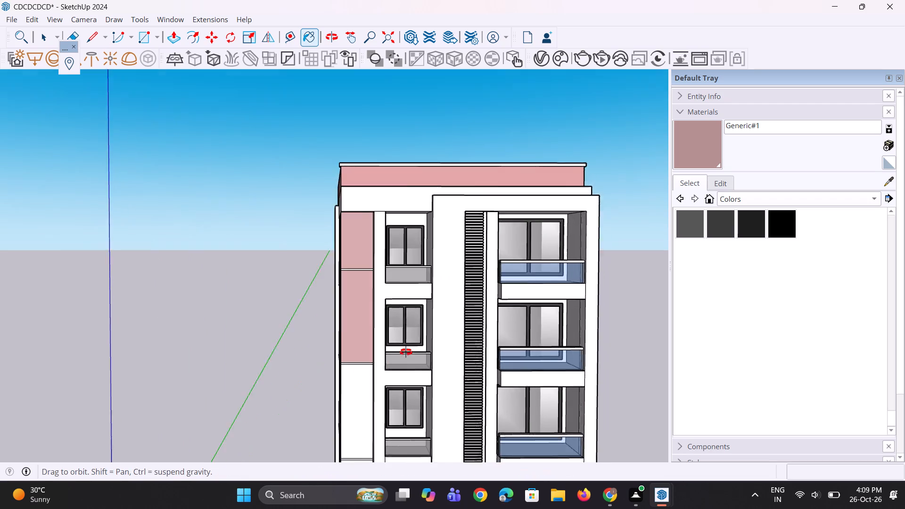
{"action": "middle_click_drag", "start_coordinate": [406, 352], "coordinate": [407, 349]}
{"action": "left_click", "coordinate": [369, 391]}
{"action": "middle_click_drag", "start_coordinate": [343, 399], "coordinate": [462, 397]}
{"action": "left_click", "coordinate": [348, 400]}
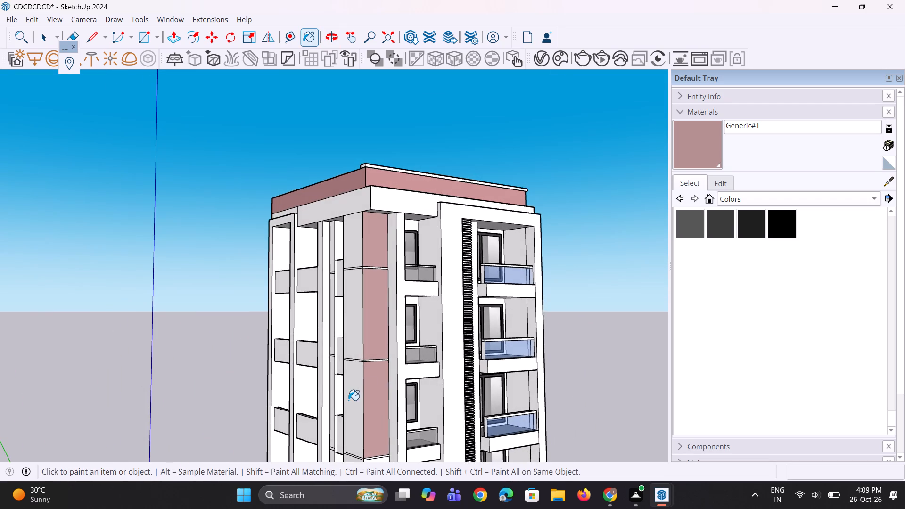
{"action": "left_click", "coordinate": [354, 335]}
{"action": "left_click", "coordinate": [356, 248]}
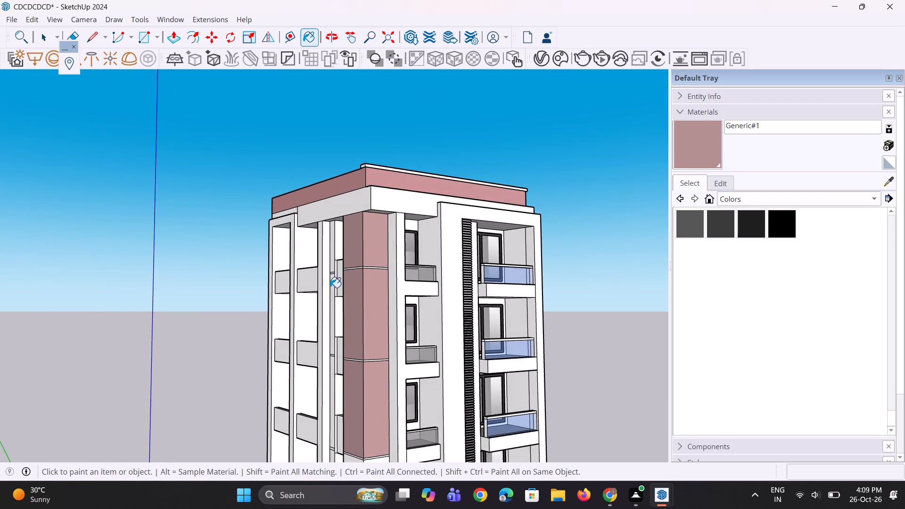
Paint the top-floor recessed wall beside the corner column with Generic#1, undoing the stray paint on the neighbouring white pillar.
{"action": "scroll", "coordinate": [318, 305], "scroll_direction": "down", "scroll_amount": 20}
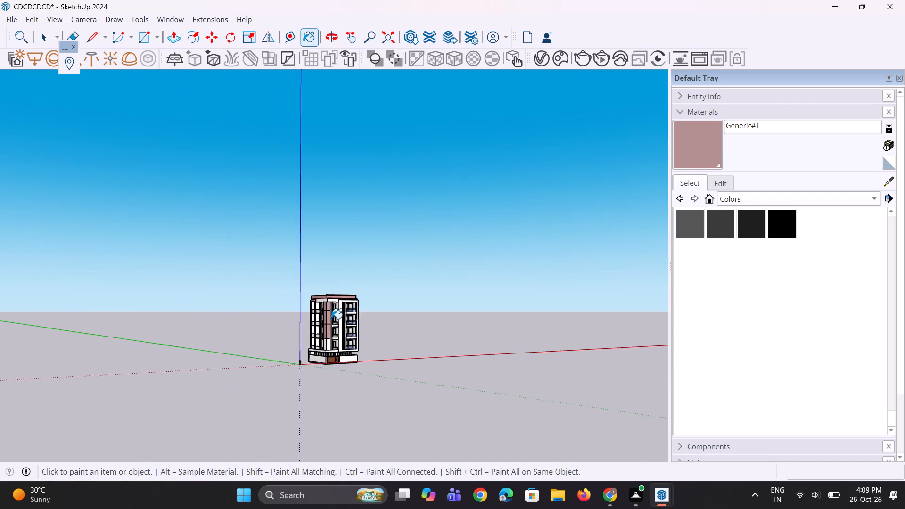
{"action": "middle_click_drag", "start_coordinate": [314, 432], "coordinate": [381, 439]}
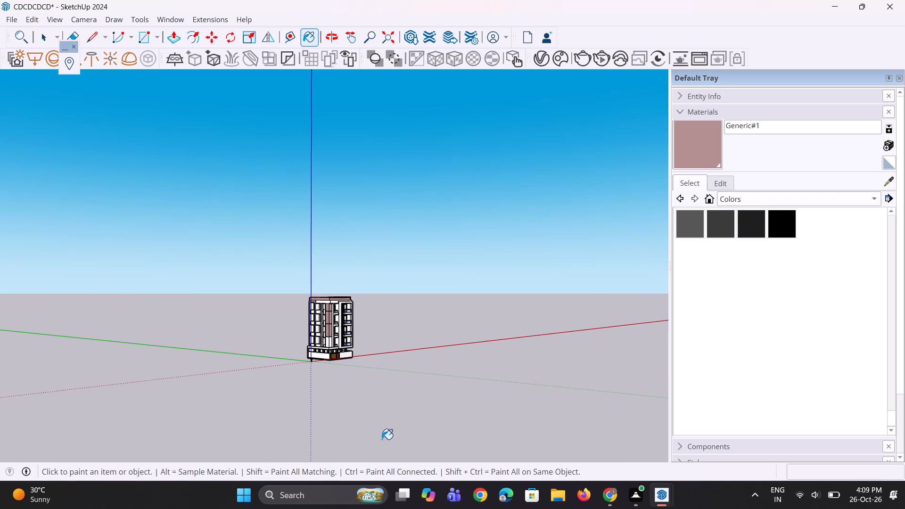
{"action": "scroll", "coordinate": [327, 362], "scroll_direction": "up", "scroll_amount": 3}
{"action": "scroll", "coordinate": [321, 306], "scroll_direction": "up", "scroll_amount": 15}
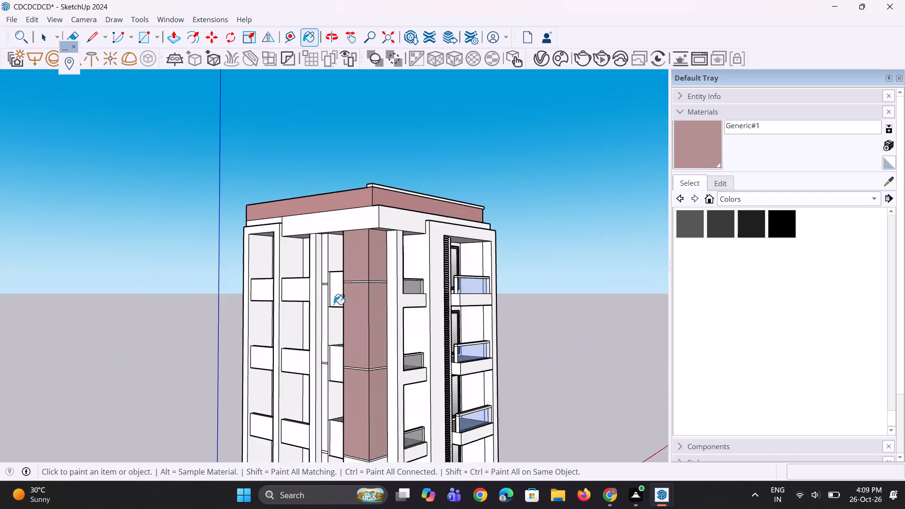
{"action": "scroll", "coordinate": [334, 304], "scroll_direction": "up", "scroll_amount": 8}
{"action": "middle_click_drag", "start_coordinate": [343, 333], "coordinate": [317, 338]}
{"action": "scroll", "coordinate": [330, 347], "scroll_direction": "down", "scroll_amount": 1}
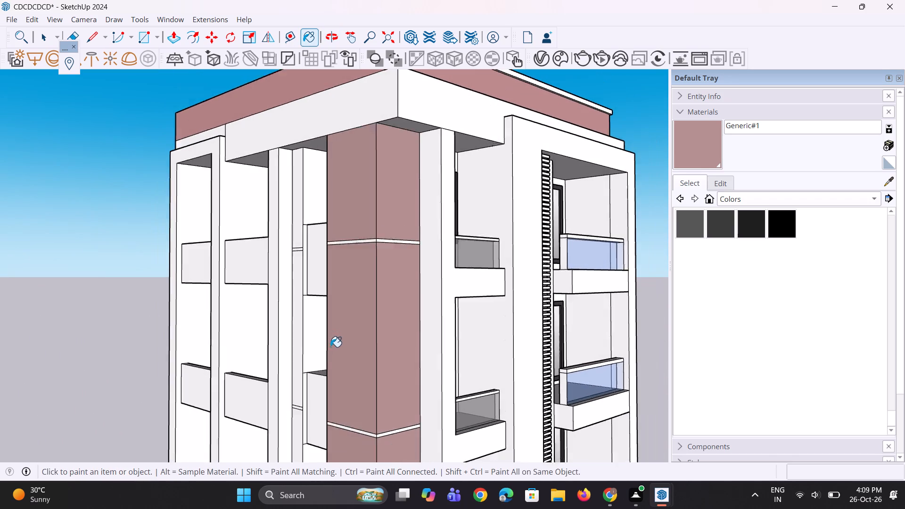
{"action": "scroll", "coordinate": [330, 347], "scroll_direction": "down", "scroll_amount": 3}
{"action": "scroll", "coordinate": [314, 280], "scroll_direction": "up", "scroll_amount": 6}
{"action": "left_click", "coordinate": [314, 226]}
{"action": "left_click", "coordinate": [290, 227]}
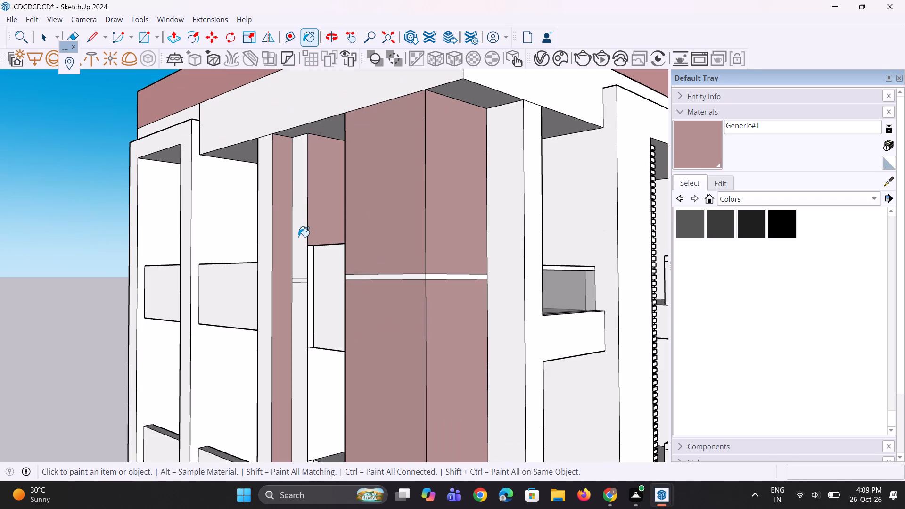
{"action": "key", "text": "ctrl+z"}
Paint the recess's narrow side wall on the upper two levels, the parapet's thin edge and the recessed wall below it with Generic#1.
{"action": "scroll", "coordinate": [307, 260], "scroll_direction": "up", "scroll_amount": 3, "text": "ctrl"}
{"action": "left_click", "coordinate": [297, 244]}
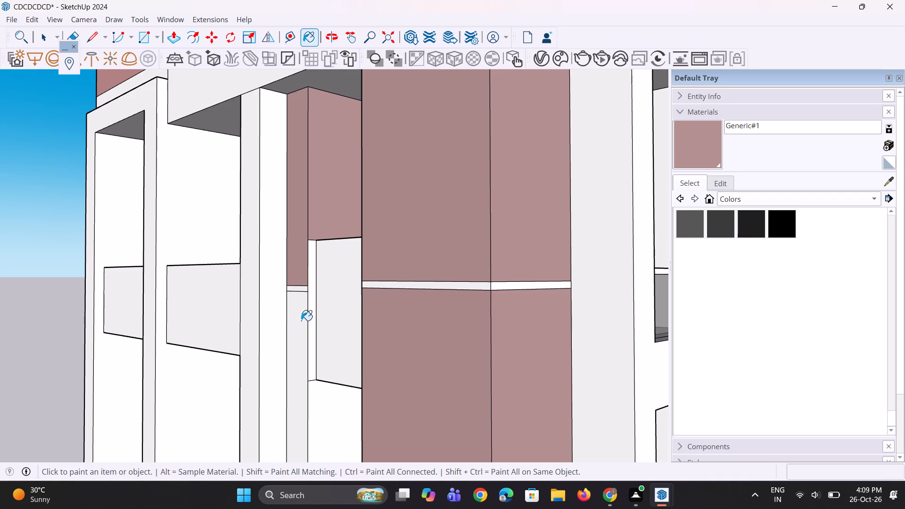
{"action": "left_click", "coordinate": [301, 321]}
{"action": "left_click", "coordinate": [313, 283]}
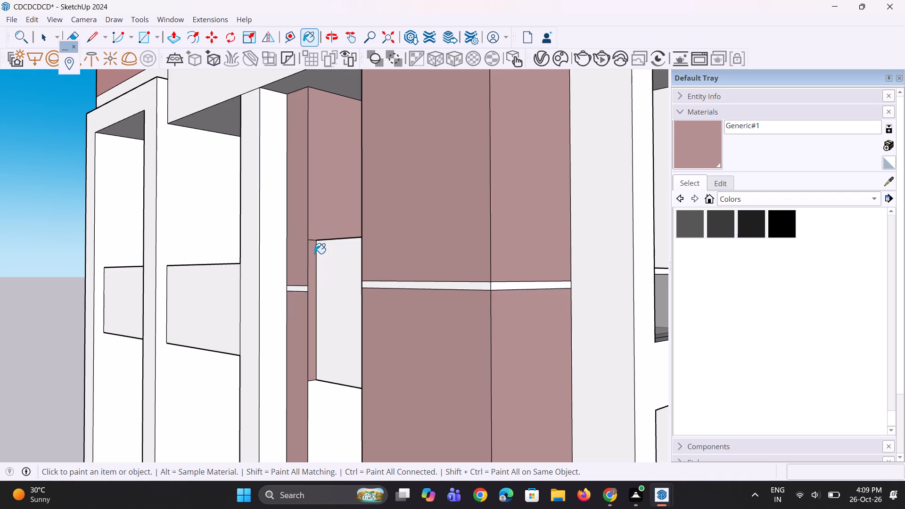
{"action": "scroll", "coordinate": [314, 254], "scroll_direction": "down", "scroll_amount": 8}
{"action": "scroll", "coordinate": [299, 355], "scroll_direction": "up", "scroll_amount": 3}
{"action": "left_click", "coordinate": [337, 327]}
{"action": "scroll", "coordinate": [332, 197], "scroll_direction": "down", "scroll_amount": 3}
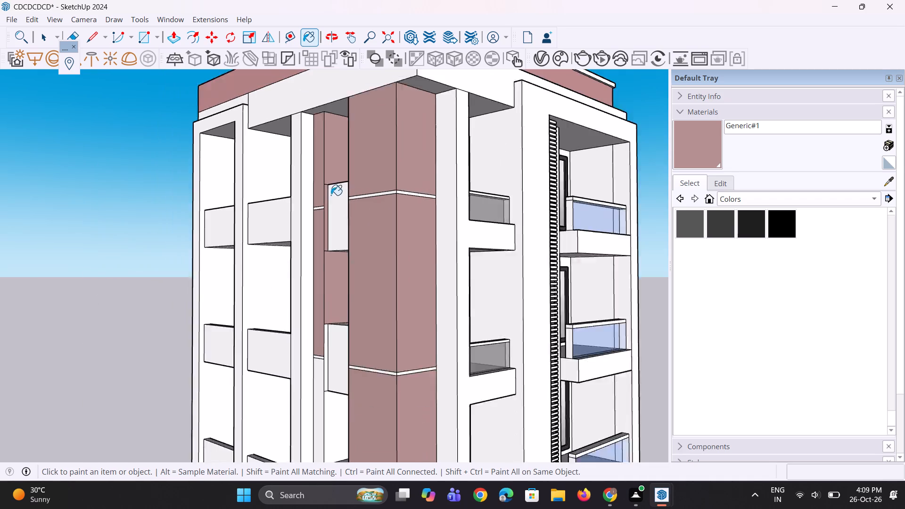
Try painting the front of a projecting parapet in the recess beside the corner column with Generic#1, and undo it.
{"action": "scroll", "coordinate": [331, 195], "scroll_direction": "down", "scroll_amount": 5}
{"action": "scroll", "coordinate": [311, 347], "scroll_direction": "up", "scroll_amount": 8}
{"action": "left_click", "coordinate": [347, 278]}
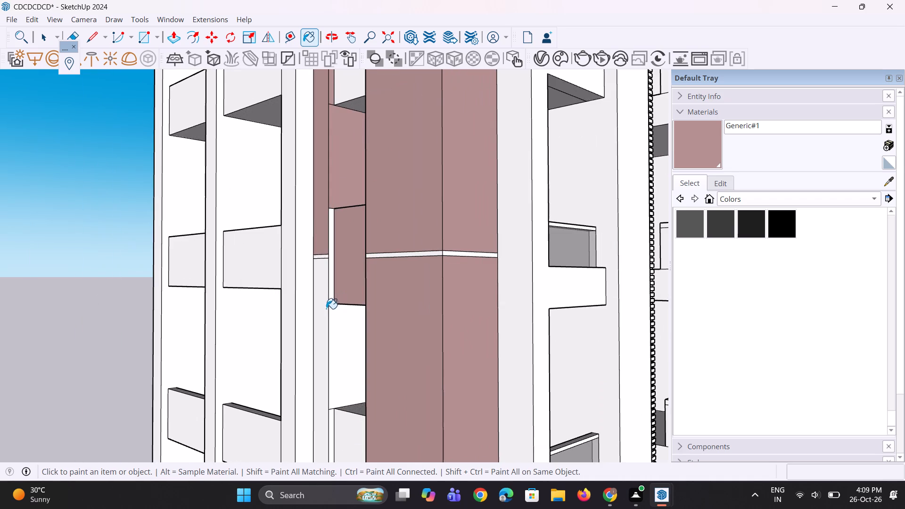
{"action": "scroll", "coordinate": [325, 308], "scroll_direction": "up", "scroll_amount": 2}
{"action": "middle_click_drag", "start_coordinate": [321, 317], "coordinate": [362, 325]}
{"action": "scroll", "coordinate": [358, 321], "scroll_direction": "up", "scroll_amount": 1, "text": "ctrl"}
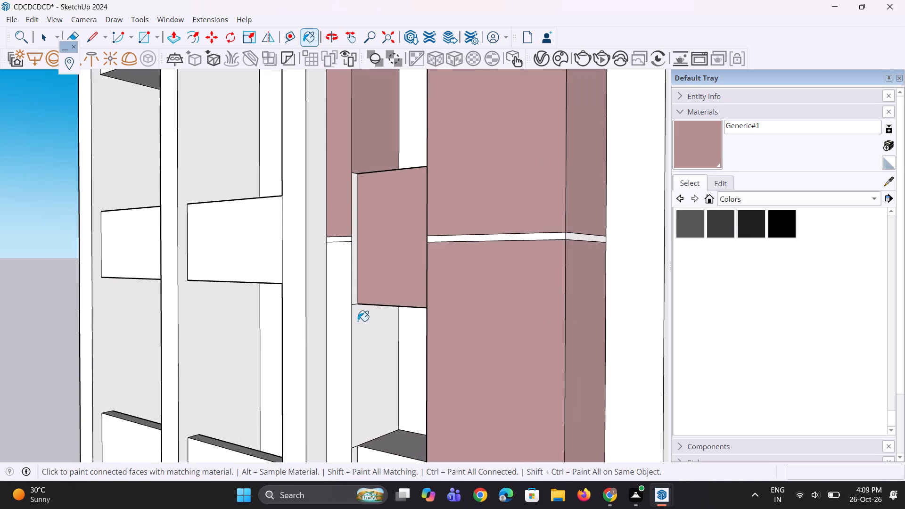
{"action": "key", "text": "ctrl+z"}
Paint the parapet's narrow side, the recess side wall and the adjoining front strip with Generic#1 on two successive floors.
{"action": "scroll", "coordinate": [358, 321], "scroll_direction": "up", "scroll_amount": 1, "text": "ctrl"}
{"action": "scroll", "coordinate": [350, 307], "scroll_direction": "up", "scroll_amount": 2}
{"action": "left_click", "coordinate": [353, 288]}
{"action": "left_click", "coordinate": [357, 352]}
{"action": "left_click", "coordinate": [343, 334]}
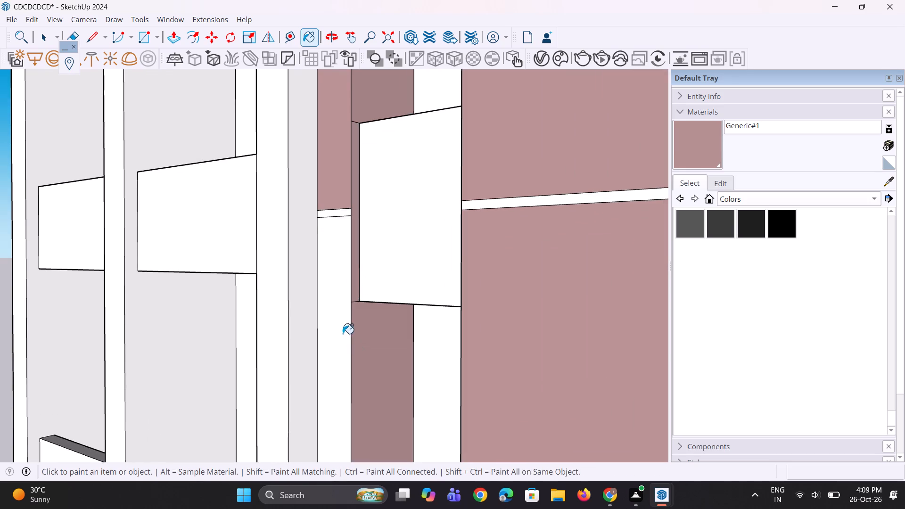
{"action": "scroll", "coordinate": [313, 227], "scroll_direction": "down", "scroll_amount": 10}
{"action": "scroll", "coordinate": [301, 407], "scroll_direction": "up", "scroll_amount": 8}
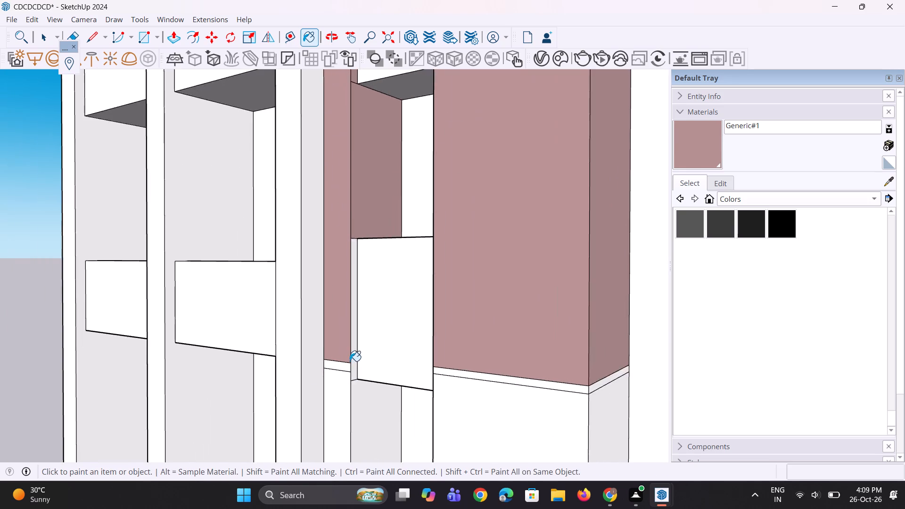
{"action": "scroll", "coordinate": [350, 361], "scroll_direction": "up", "scroll_amount": 3}
{"action": "left_click", "coordinate": [355, 358]}
{"action": "left_click", "coordinate": [329, 404]}
{"action": "left_click_drag", "start_coordinate": [350, 415], "coordinate": [356, 419]}
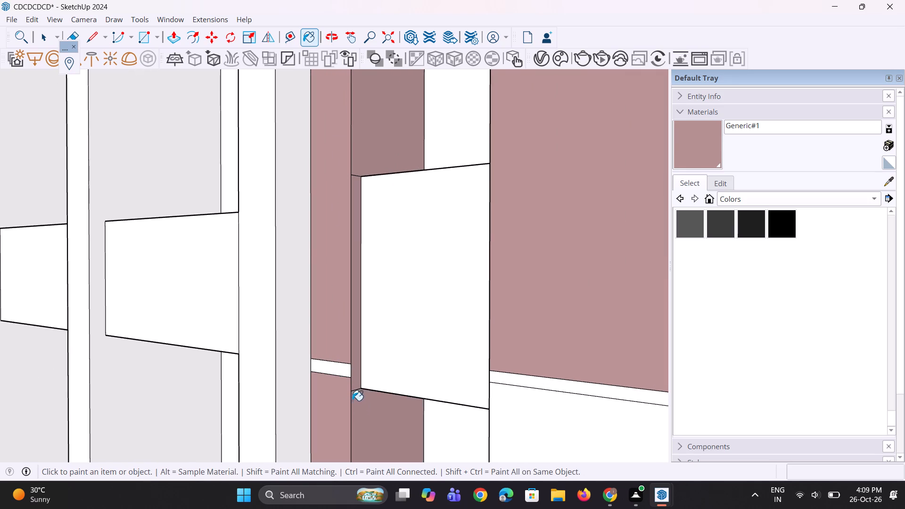
Paint both faces of the corner column's lowest section with Generic#1.
{"action": "scroll", "coordinate": [316, 240], "scroll_direction": "down", "scroll_amount": 16}
{"action": "scroll", "coordinate": [329, 320], "scroll_direction": "up", "scroll_amount": 5}
{"action": "left_click", "coordinate": [359, 299]}
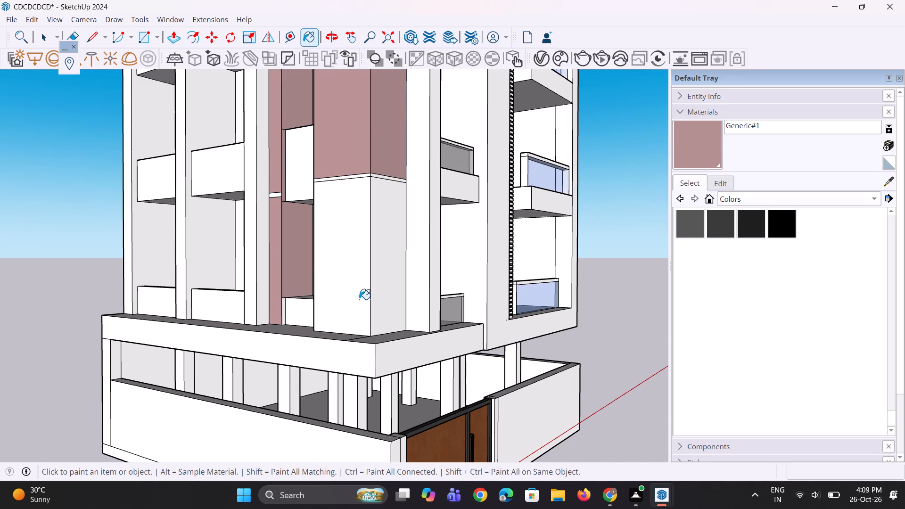
{"action": "left_click", "coordinate": [381, 279]}
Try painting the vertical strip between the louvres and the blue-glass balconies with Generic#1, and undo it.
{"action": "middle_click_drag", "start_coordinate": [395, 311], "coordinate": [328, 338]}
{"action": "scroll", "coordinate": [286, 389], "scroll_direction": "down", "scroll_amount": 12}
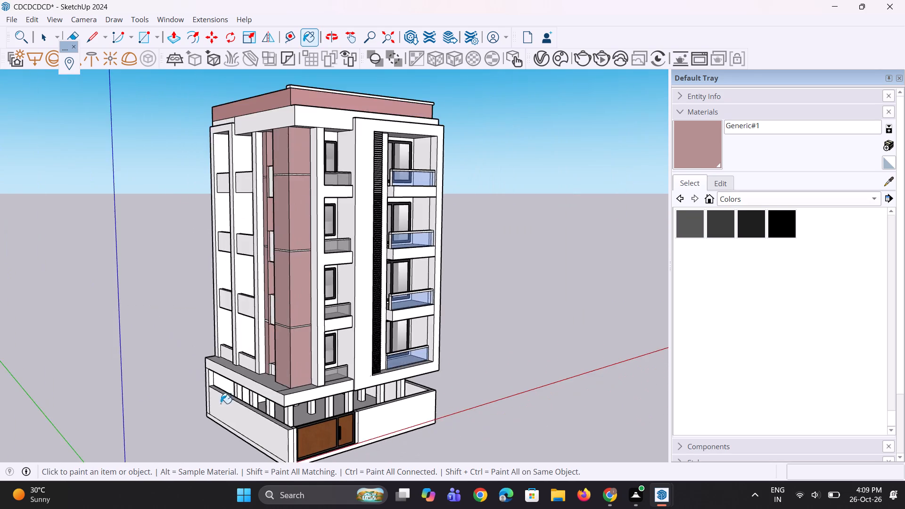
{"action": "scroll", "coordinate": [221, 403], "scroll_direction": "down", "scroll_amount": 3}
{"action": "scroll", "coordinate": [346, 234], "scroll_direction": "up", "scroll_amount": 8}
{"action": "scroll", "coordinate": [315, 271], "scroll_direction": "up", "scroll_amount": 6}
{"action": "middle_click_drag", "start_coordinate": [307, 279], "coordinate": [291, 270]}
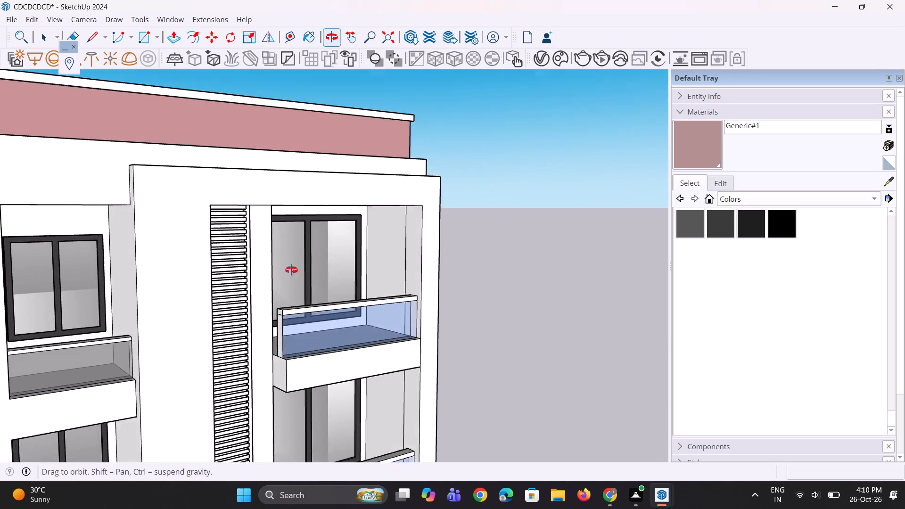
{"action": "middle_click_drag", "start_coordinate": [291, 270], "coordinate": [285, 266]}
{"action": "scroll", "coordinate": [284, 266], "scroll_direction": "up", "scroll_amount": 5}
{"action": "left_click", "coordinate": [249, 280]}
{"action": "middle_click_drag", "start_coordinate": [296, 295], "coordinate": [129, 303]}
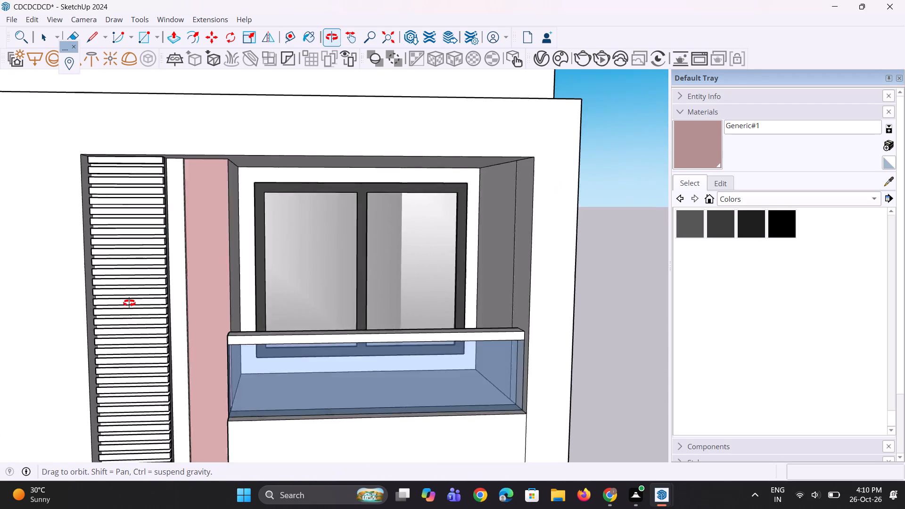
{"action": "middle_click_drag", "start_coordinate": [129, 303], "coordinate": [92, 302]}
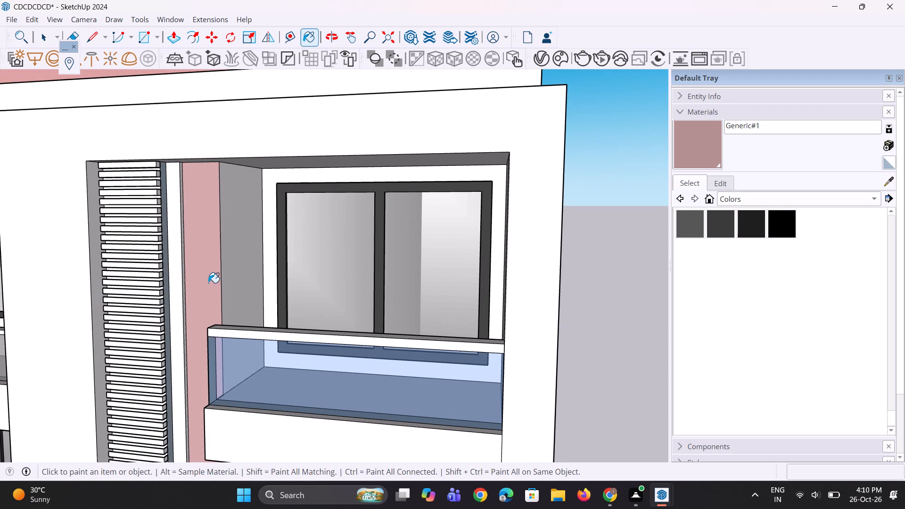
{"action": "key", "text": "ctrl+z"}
Draw a horizontal line about 2' 4 5/8" long across the strip beside the louvres at the top balcony's floor level.
{"action": "scroll", "coordinate": [218, 269], "scroll_direction": "down", "scroll_amount": 5}
{"action": "middle_click_drag", "start_coordinate": [195, 290], "coordinate": [243, 278]}
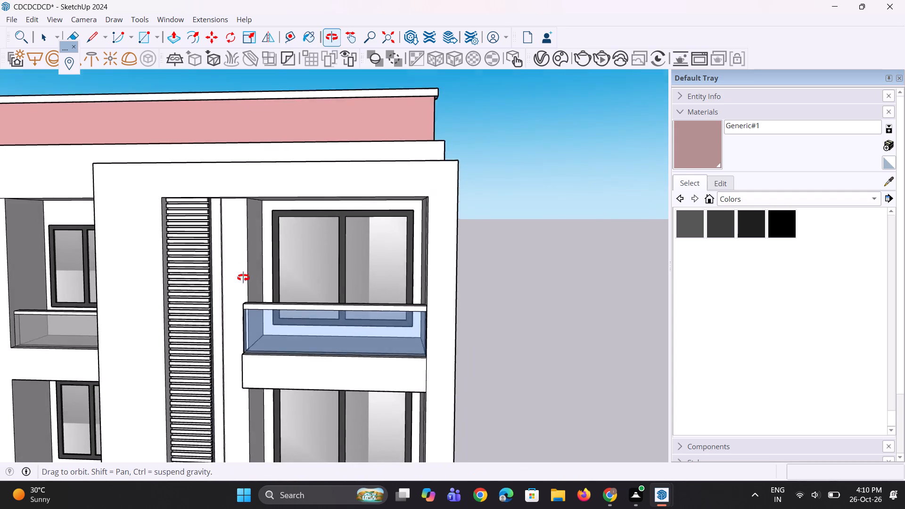
{"action": "middle_click_drag", "start_coordinate": [243, 278], "coordinate": [250, 274]}
{"action": "scroll", "coordinate": [253, 273], "scroll_direction": "down", "scroll_amount": 6}
{"action": "middle_click_drag", "start_coordinate": [252, 274], "coordinate": [282, 292]}
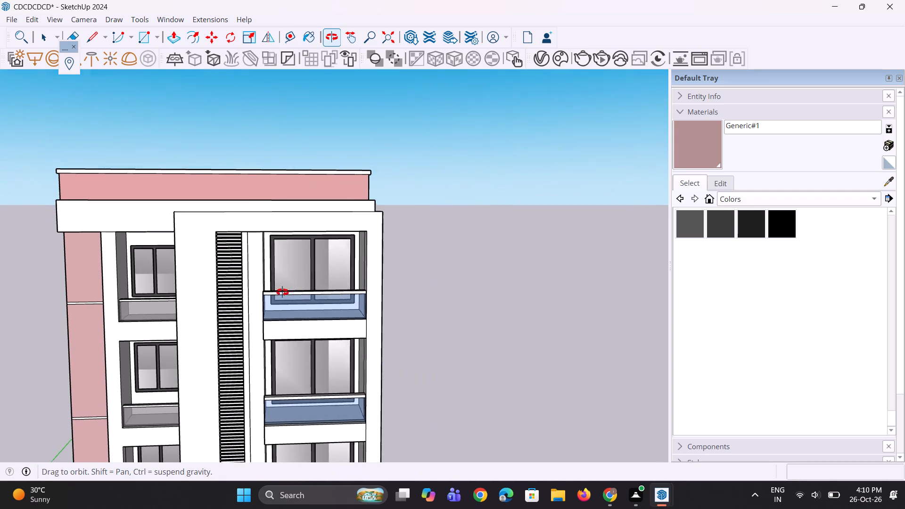
{"action": "middle_click_drag", "start_coordinate": [282, 292], "coordinate": [284, 293]}
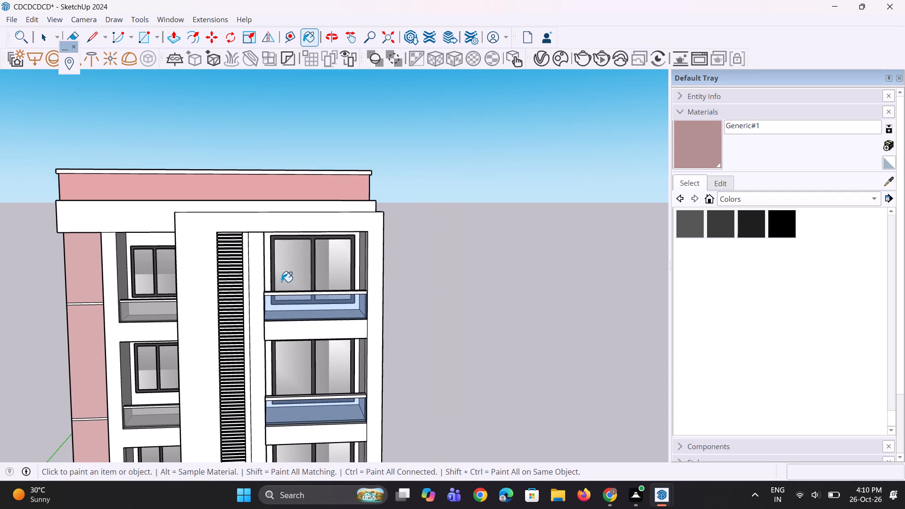
{"action": "key", "text": "space"}
{"action": "key", "text": "space"}
{"action": "key", "text": "space"}
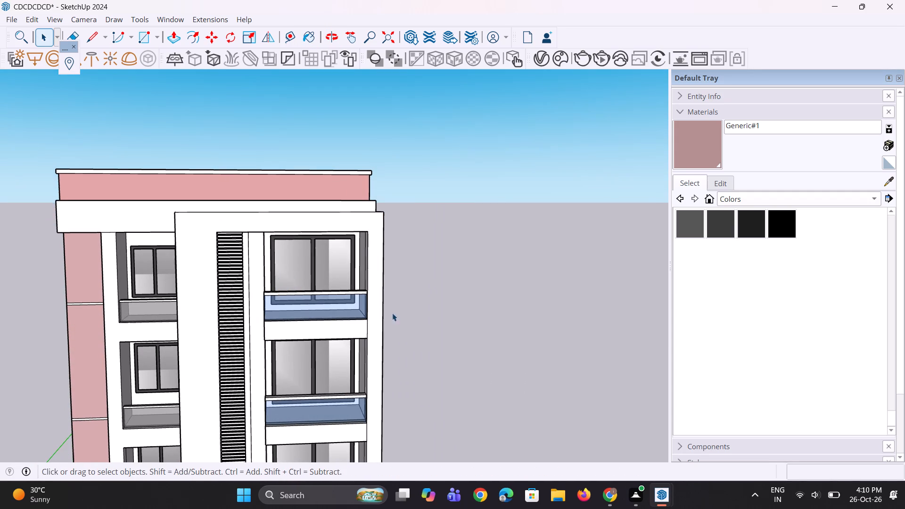
{"action": "key", "text": "space"}
{"action": "key", "text": "l"}
{"action": "scroll", "coordinate": [340, 265], "scroll_direction": "up", "scroll_amount": 3}
{"action": "scroll", "coordinate": [237, 303], "scroll_direction": "up", "scroll_amount": 10}
{"action": "middle_click_drag", "start_coordinate": [239, 309], "coordinate": [314, 309]}
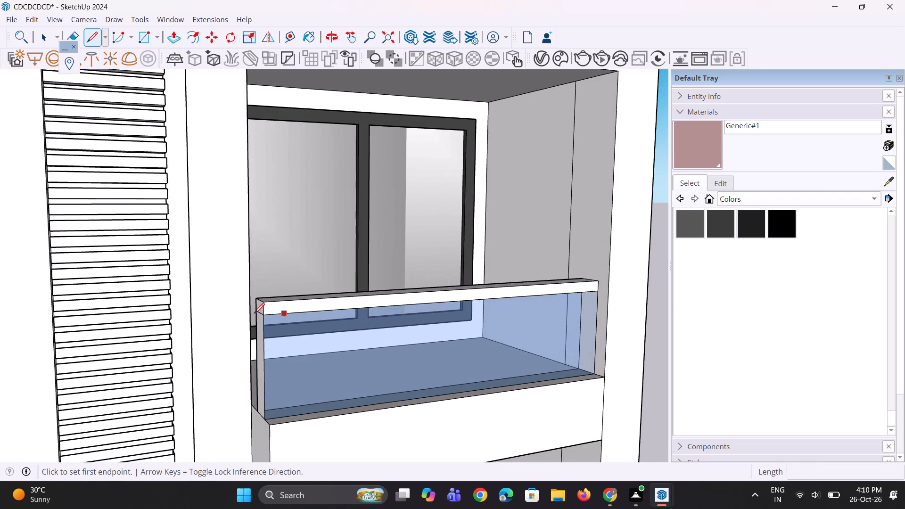
{"action": "scroll", "coordinate": [251, 311], "scroll_direction": "up", "scroll_amount": 2}
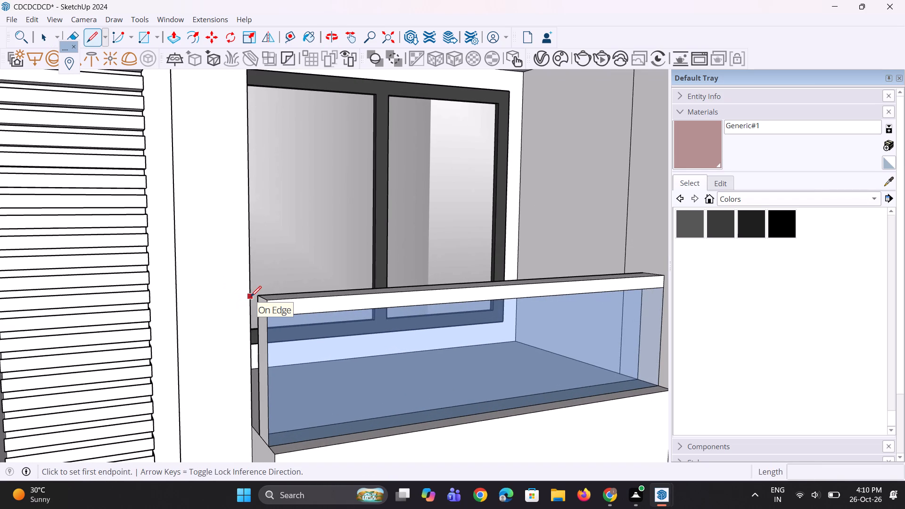
{"action": "scroll", "coordinate": [248, 234], "scroll_direction": "down", "scroll_amount": 5}
{"action": "scroll", "coordinate": [257, 384], "scroll_direction": "up", "scroll_amount": 1}
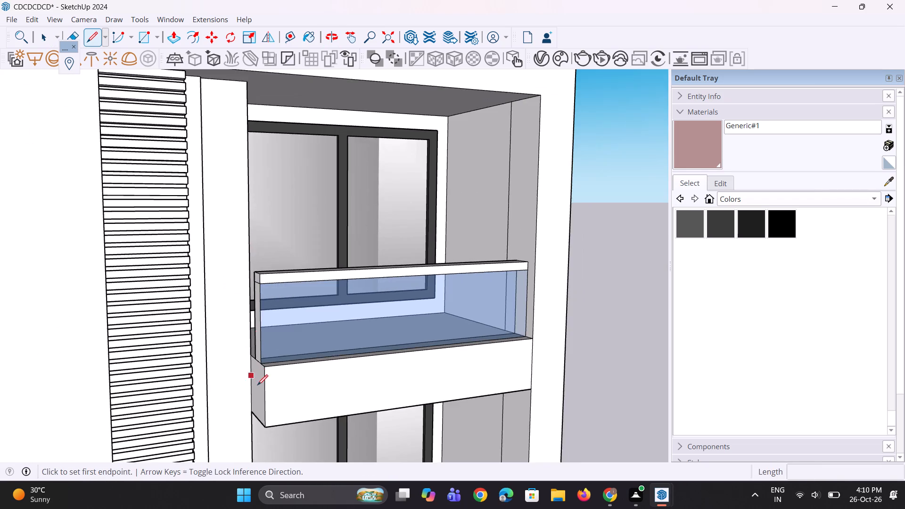
{"action": "scroll", "coordinate": [257, 385], "scroll_direction": "up", "scroll_amount": 6}
{"action": "left_click_drag", "start_coordinate": [244, 339], "coordinate": [228, 340]}
{"action": "middle_click_drag", "start_coordinate": [180, 341], "coordinate": [164, 344]}
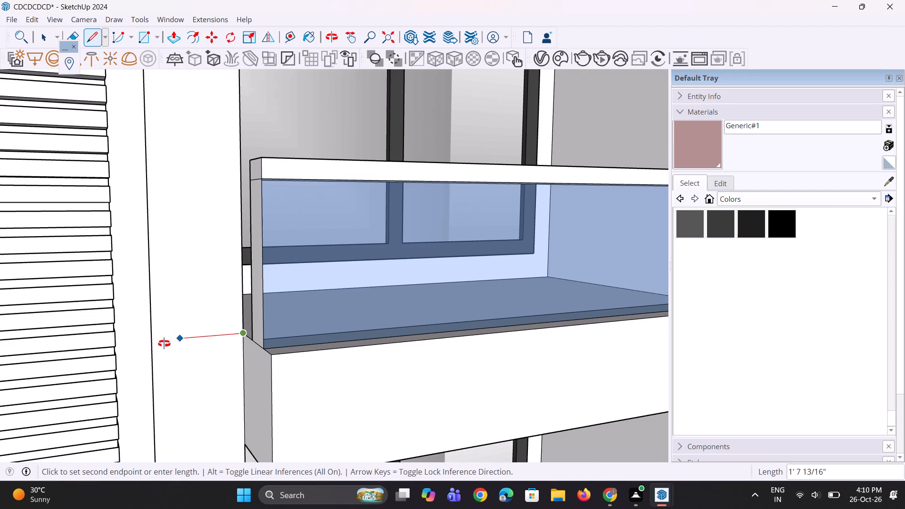
{"action": "middle_click_drag", "start_coordinate": [164, 344], "coordinate": [72, 342]}
{"action": "scroll", "coordinate": [178, 331], "scroll_direction": "up", "scroll_amount": 2}
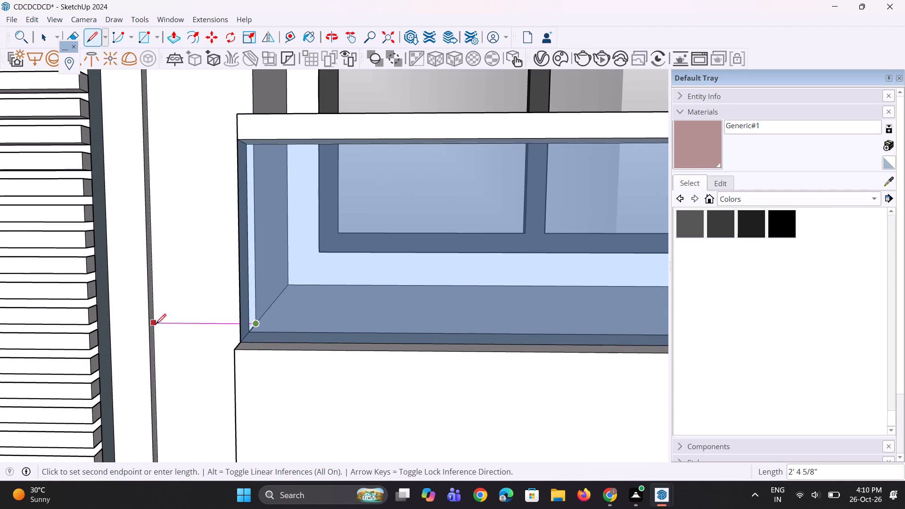
{"action": "left_click_drag", "start_coordinate": [155, 324], "coordinate": [155, 329]}
{"action": "middle_click_drag", "start_coordinate": [163, 352], "coordinate": [198, 345]}
{"action": "key", "text": "space"}
{"action": "scroll", "coordinate": [199, 310], "scroll_direction": "down", "scroll_amount": 4}
{"action": "key", "text": "space"}
{"action": "key", "text": "space"}
{"action": "scroll", "coordinate": [201, 310], "scroll_direction": "down", "scroll_amount": 4}
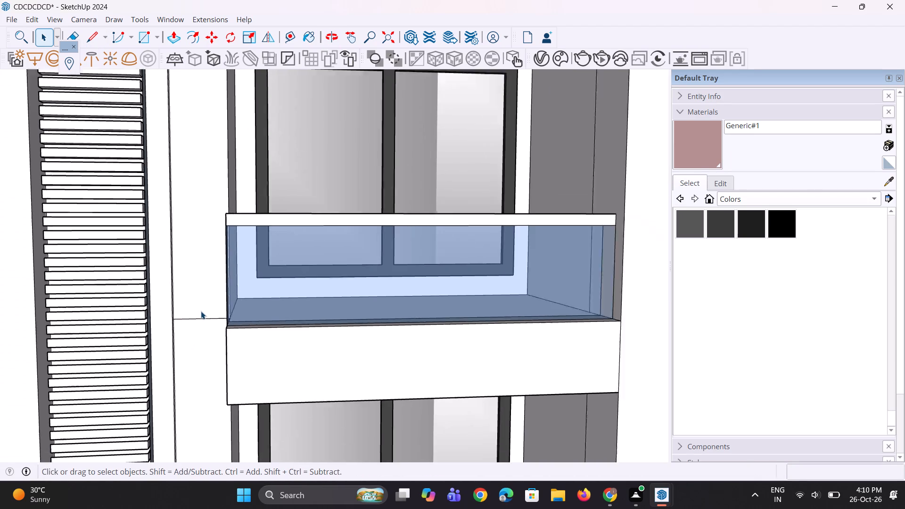
Copy the new horizontal line 3" downward to form a narrow band beside the top balcony.
{"action": "middle_click_drag", "start_coordinate": [167, 359], "coordinate": [183, 359]}
{"action": "scroll", "coordinate": [191, 352], "scroll_direction": "up", "scroll_amount": 6}
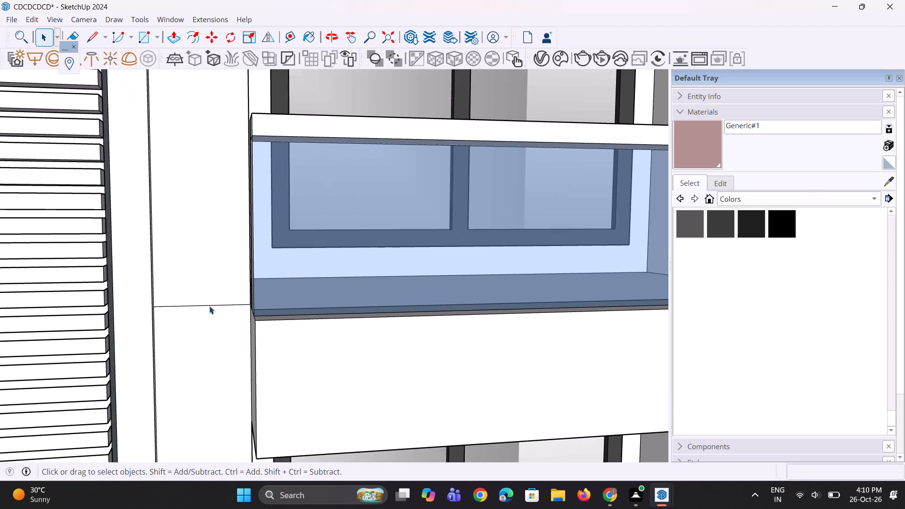
{"action": "left_click", "coordinate": [209, 305]}
{"action": "scroll", "coordinate": [216, 321], "scroll_direction": "up", "scroll_amount": 2}
{"action": "key", "text": "m"}
{"action": "scroll", "coordinate": [258, 304], "scroll_direction": "up", "scroll_amount": 2}
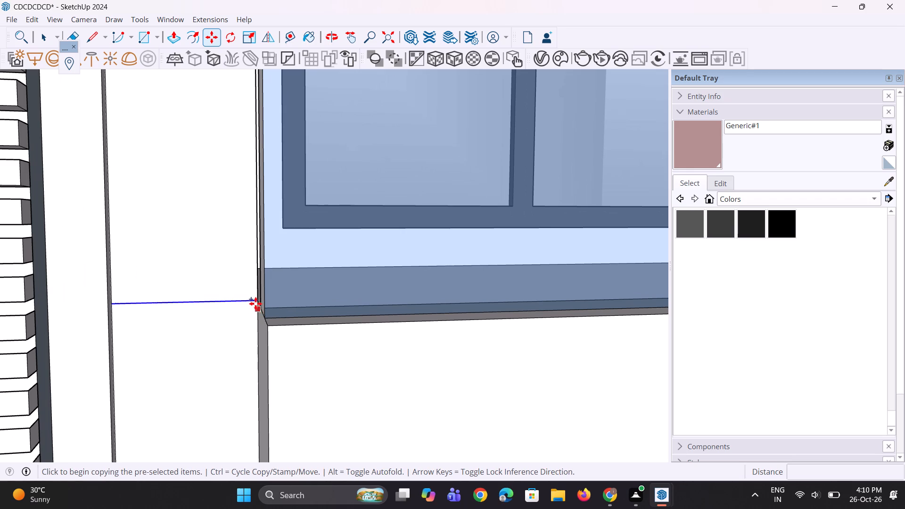
{"action": "left_click", "coordinate": [255, 302]}
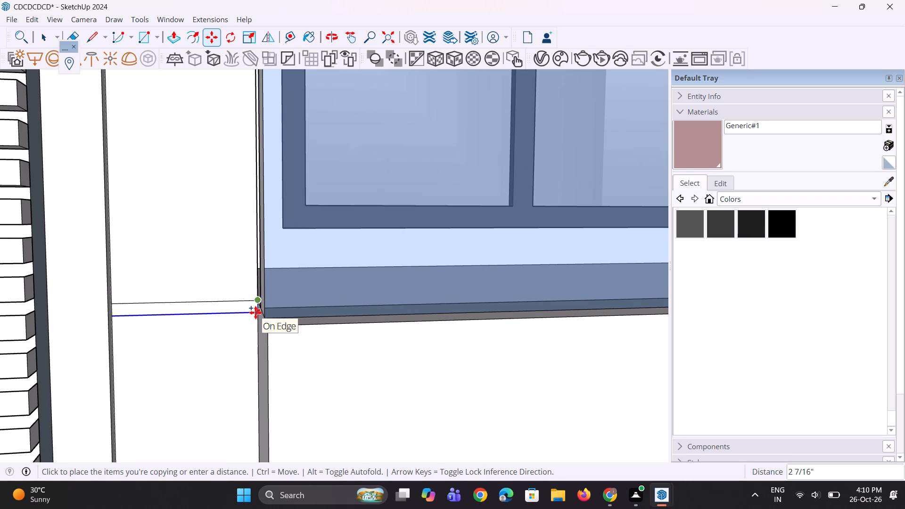
{"action": "type", "text": "3\""}
{"action": "key", "text": "Return"}
{"action": "middle_click_drag", "start_coordinate": [215, 320], "coordinate": [204, 310]}
{"action": "key", "text": "space"}
{"action": "left_click", "coordinate": [204, 310]}
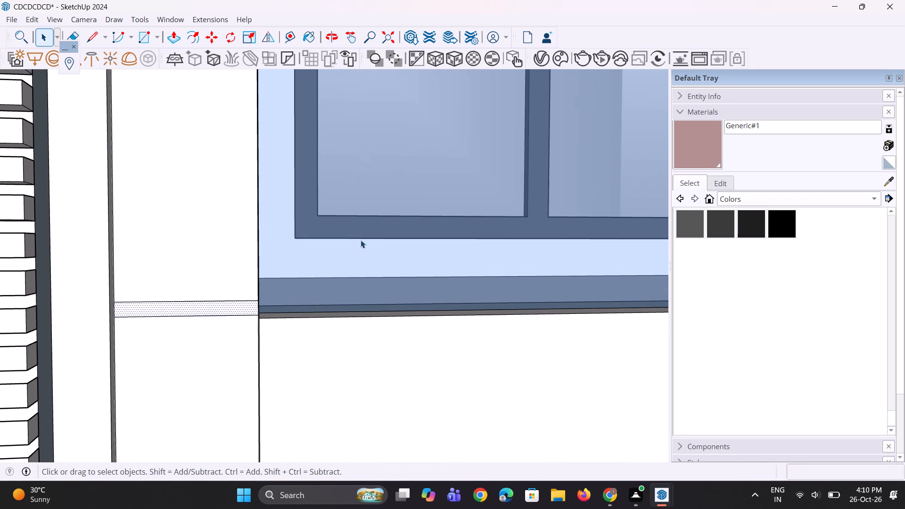
Draw a horizontal line across the same strip at the floor level of the next balcony down.
{"action": "scroll", "coordinate": [361, 240], "scroll_direction": "down", "scroll_amount": 20}
{"action": "scroll", "coordinate": [361, 240], "scroll_direction": "down", "scroll_amount": 1}
{"action": "scroll", "coordinate": [265, 151], "scroll_direction": "down", "scroll_amount": 3}
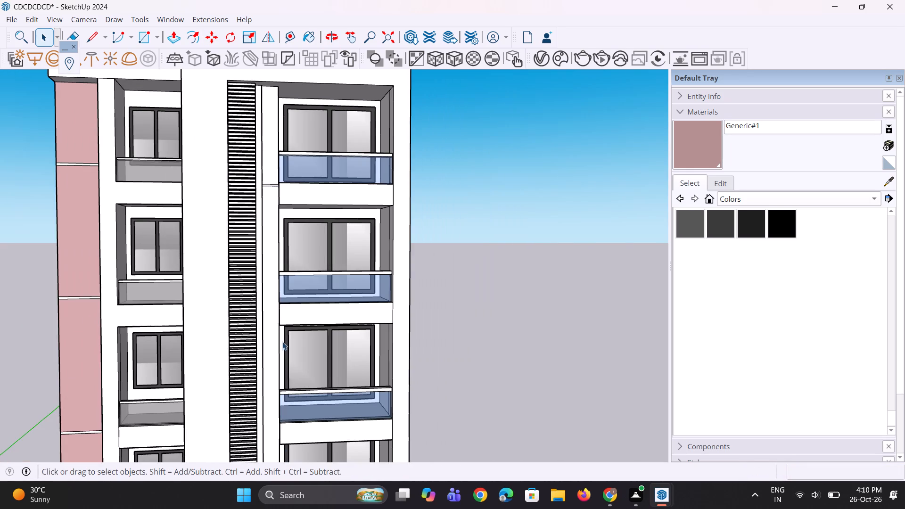
{"action": "scroll", "coordinate": [317, 361], "scroll_direction": "up", "scroll_amount": 13}
{"action": "scroll", "coordinate": [258, 340], "scroll_direction": "up", "scroll_amount": 1}
{"action": "scroll", "coordinate": [283, 244], "scroll_direction": "down", "scroll_amount": 2}
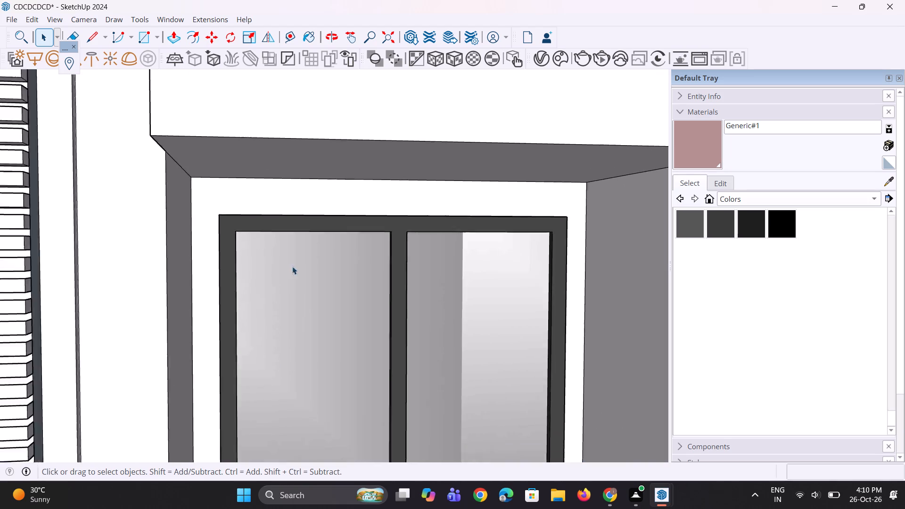
{"action": "scroll", "coordinate": [292, 266], "scroll_direction": "down", "scroll_amount": 3}
{"action": "scroll", "coordinate": [324, 326], "scroll_direction": "down", "scroll_amount": 5}
{"action": "middle_click_drag", "start_coordinate": [214, 248], "coordinate": [238, 293]}
{"action": "scroll", "coordinate": [245, 259], "scroll_direction": "up", "scroll_amount": 5}
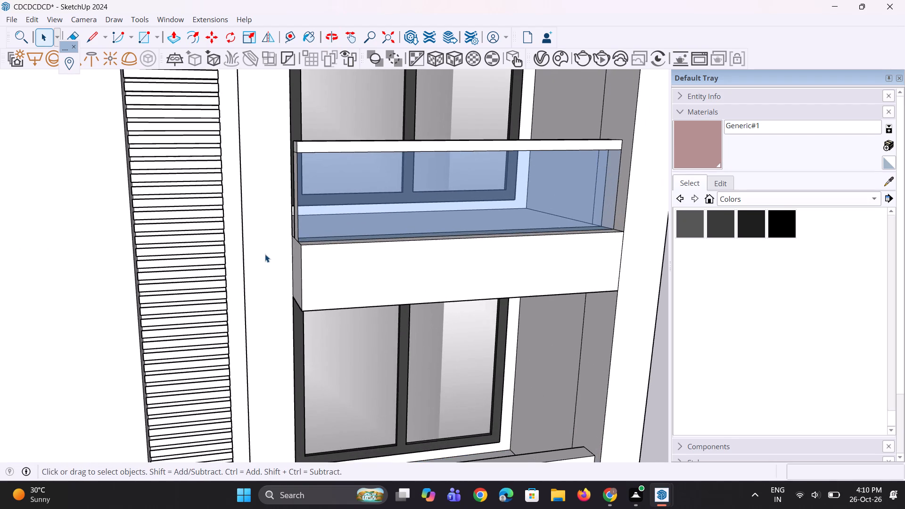
{"action": "key", "text": "l"}
{"action": "scroll", "coordinate": [276, 256], "scroll_direction": "up", "scroll_amount": 4}
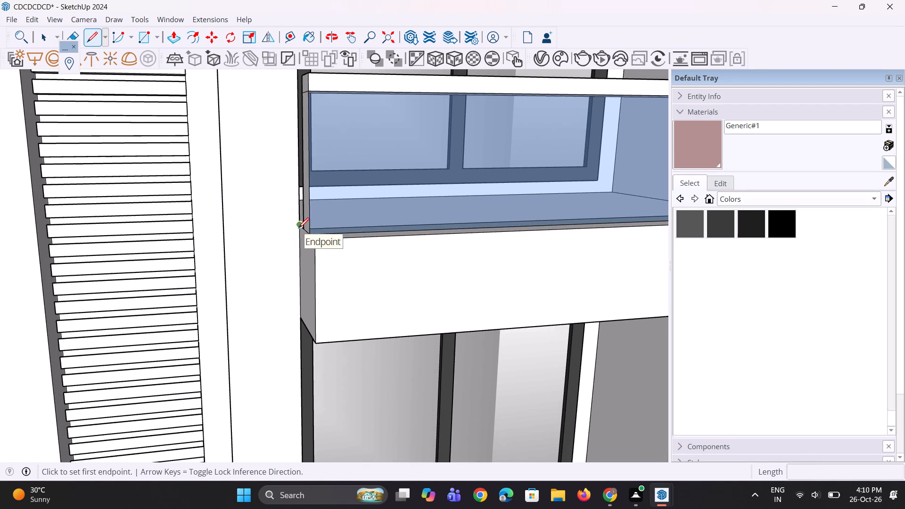
{"action": "left_click", "coordinate": [294, 229]}
{"action": "middle_click_drag", "start_coordinate": [284, 229], "coordinate": [239, 236]}
{"action": "scroll", "coordinate": [243, 225], "scroll_direction": "up", "scroll_amount": 2}
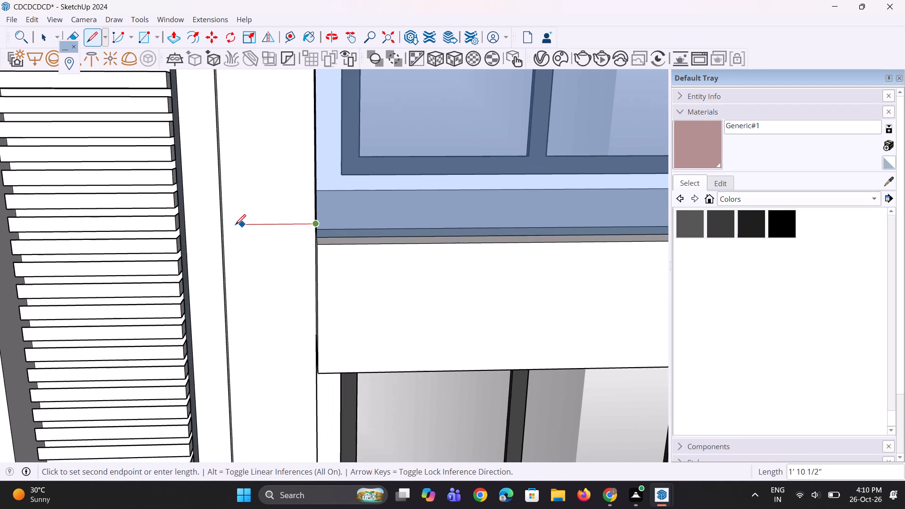
{"action": "left_click", "coordinate": [225, 228]}
{"action": "key", "text": "space"}
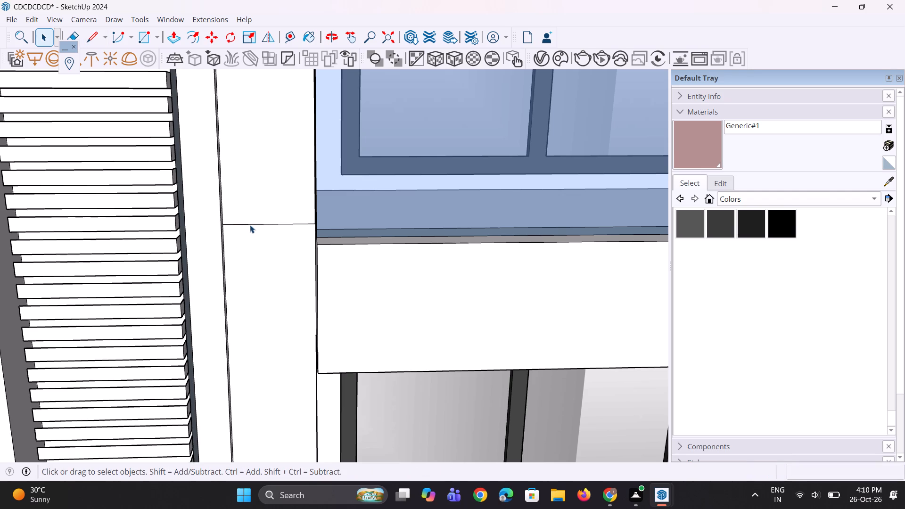
Copy this second line 3" downward to form a matching band beside its balcony.
{"action": "left_click", "coordinate": [250, 225]}
{"action": "scroll", "coordinate": [227, 245], "scroll_direction": "up", "scroll_amount": 2}
{"action": "middle_click_drag", "start_coordinate": [224, 234], "coordinate": [211, 222]}
{"action": "key", "text": "m"}
{"action": "scroll", "coordinate": [209, 220], "scroll_direction": "up", "scroll_amount": 5}
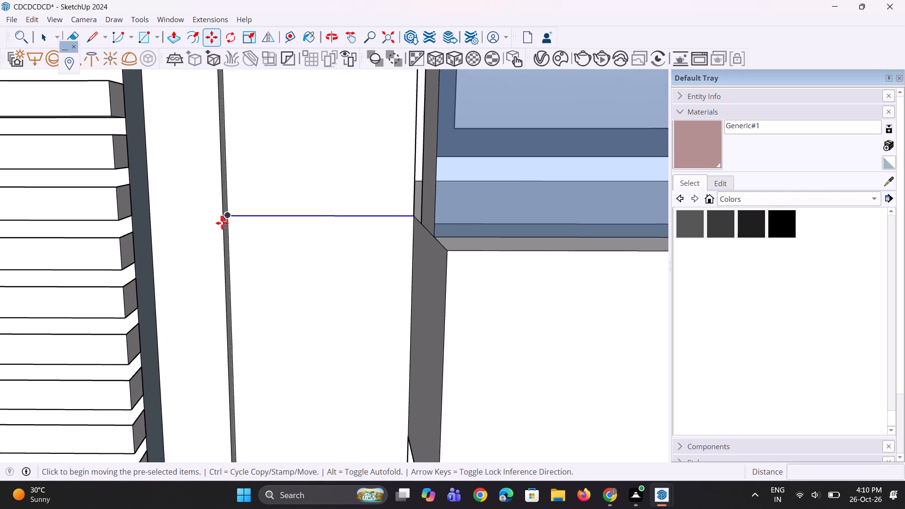
{"action": "left_click", "coordinate": [228, 218]}
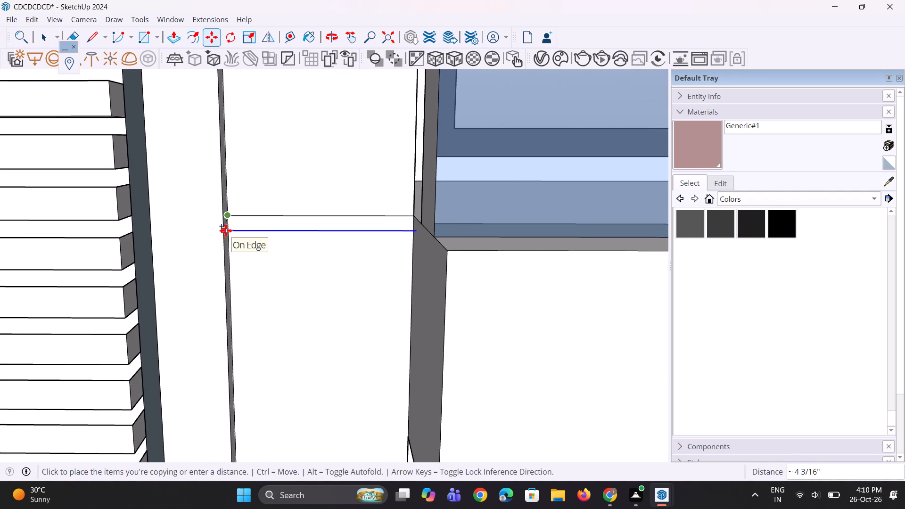
{"action": "type", "text": "3\""}
{"action": "key", "text": "Return"}
{"action": "middle_click_drag", "start_coordinate": [247, 252], "coordinate": [264, 244]}
{"action": "key", "text": "space"}
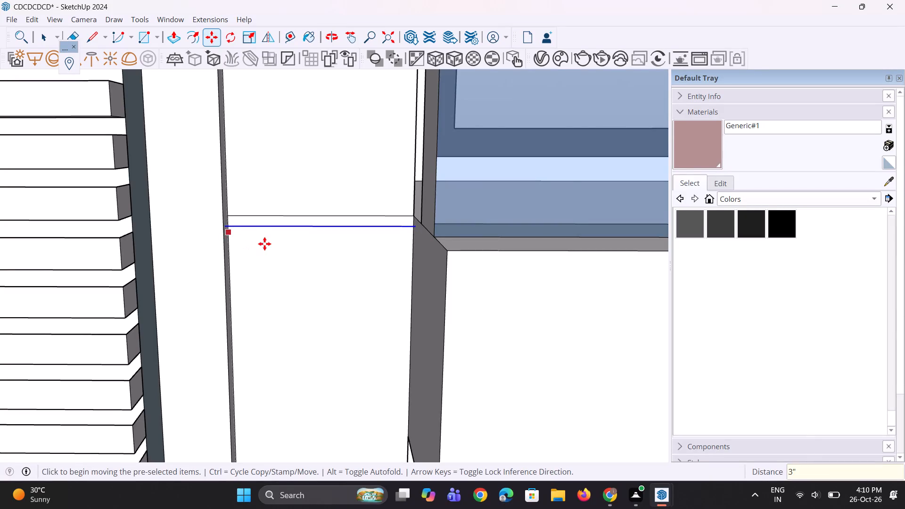
{"action": "key", "text": "space"}
{"action": "scroll", "coordinate": [260, 231], "scroll_direction": "down", "scroll_amount": 16}
{"action": "key", "text": "space"}
{"action": "key", "text": "space"}
{"action": "key", "text": "space"}
{"action": "key", "text": "space"}
{"action": "key", "text": "space"}
Draw a horizontal line about 2' 4 5/8" long across the strip beside the louvres at the third balcony's floor level.
{"action": "scroll", "coordinate": [287, 174], "scroll_direction": "down", "scroll_amount": 5}
{"action": "middle_click_drag", "start_coordinate": [263, 329], "coordinate": [315, 319]}
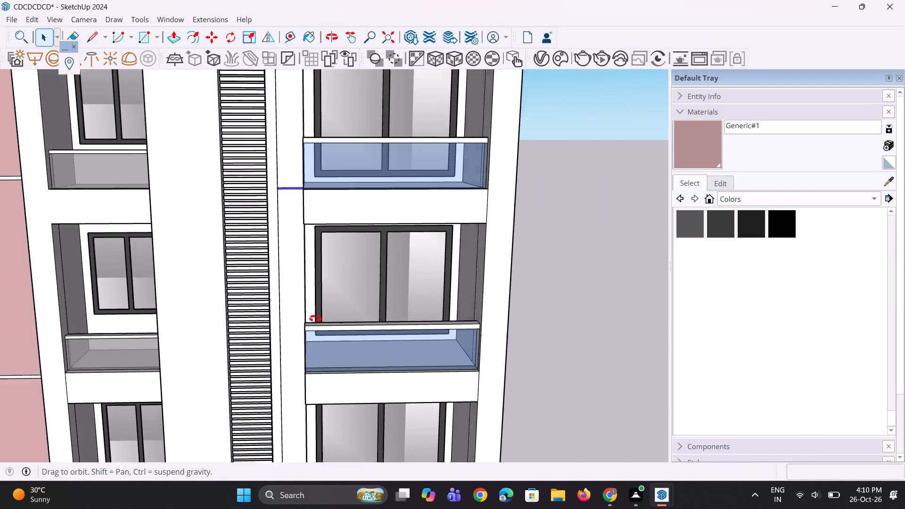
{"action": "middle_click_drag", "start_coordinate": [315, 319], "coordinate": [353, 299]}
{"action": "scroll", "coordinate": [347, 349], "scroll_direction": "up", "scroll_amount": 7}
{"action": "middle_click_drag", "start_coordinate": [346, 353], "coordinate": [327, 345]}
{"action": "key", "text": "l"}
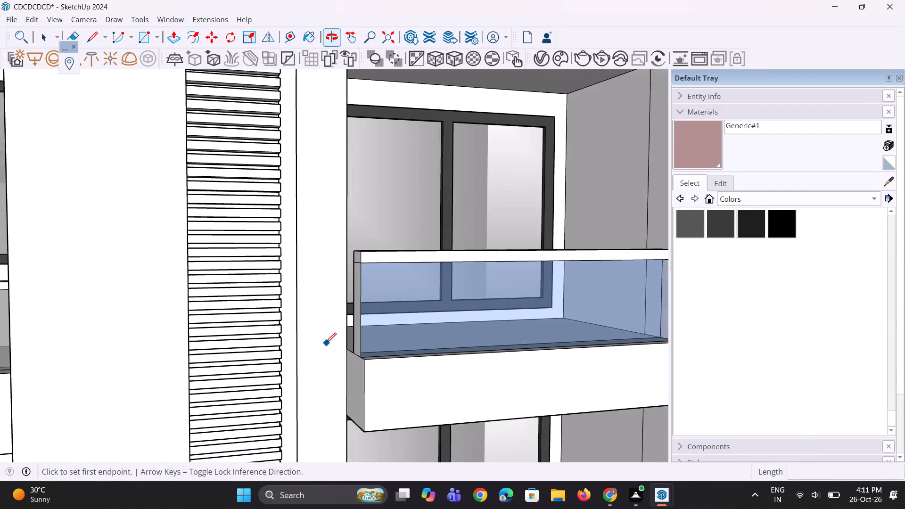
{"action": "scroll", "coordinate": [331, 344], "scroll_direction": "up", "scroll_amount": 3}
{"action": "middle_click_drag", "start_coordinate": [349, 346], "coordinate": [323, 348]}
{"action": "scroll", "coordinate": [333, 356], "scroll_direction": "up", "scroll_amount": 2}
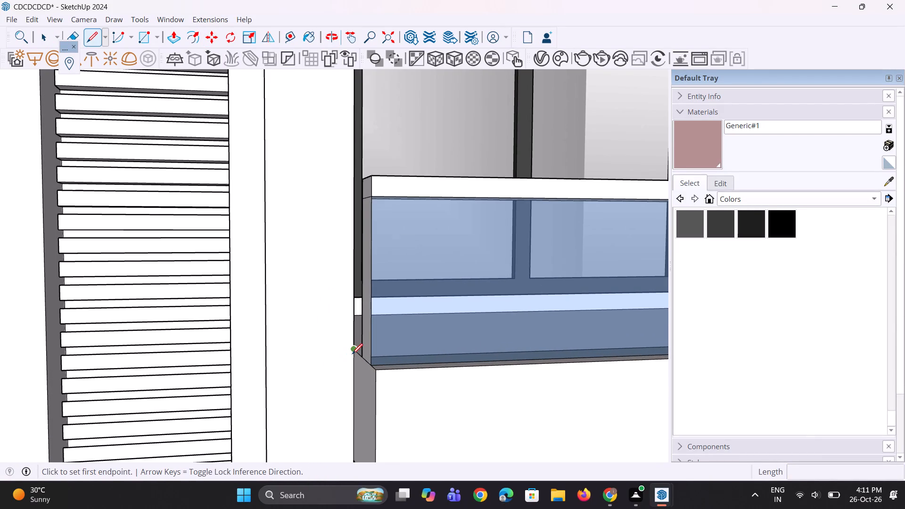
{"action": "left_click", "coordinate": [352, 354]}
{"action": "middle_click_drag", "start_coordinate": [298, 357], "coordinate": [254, 360]}
{"action": "scroll", "coordinate": [282, 353], "scroll_direction": "up", "scroll_amount": 3}
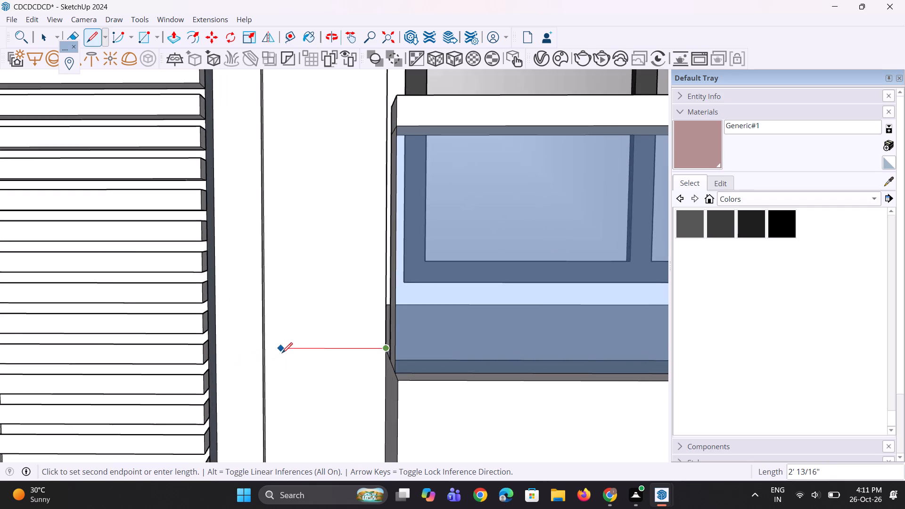
{"action": "scroll", "coordinate": [280, 353], "scroll_direction": "up", "scroll_amount": 2}
{"action": "middle_click_drag", "start_coordinate": [254, 354], "coordinate": [219, 360]}
{"action": "scroll", "coordinate": [253, 351], "scroll_direction": "up", "scroll_amount": 2}
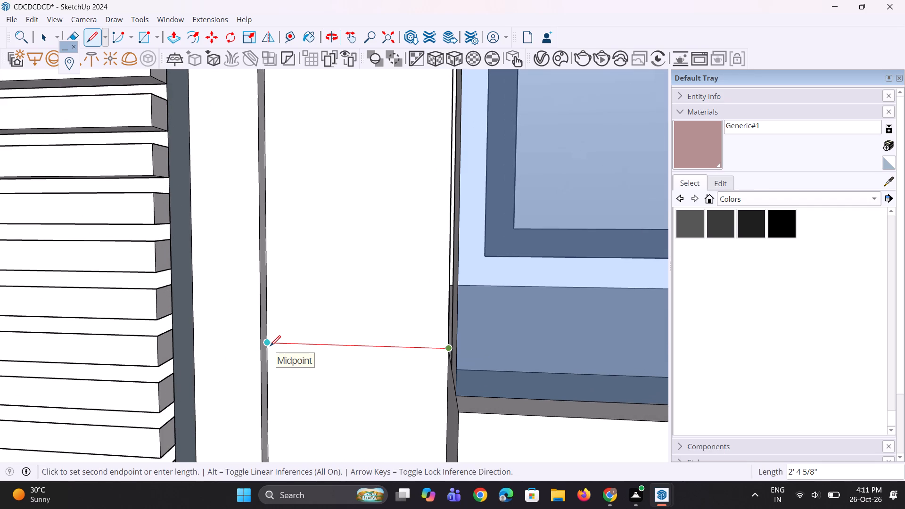
{"action": "left_click", "coordinate": [270, 346]}
Copy the new line 3" downward to form a band beside the third balcony from the top.
{"action": "key", "text": "space"}
{"action": "left_click_drag", "start_coordinate": [320, 345], "coordinate": [316, 345]}
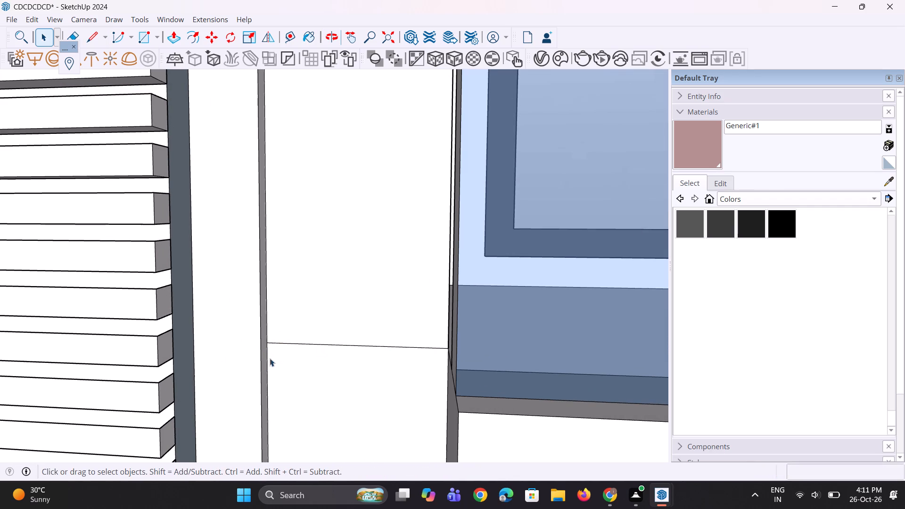
{"action": "scroll", "coordinate": [268, 361], "scroll_direction": "up", "scroll_amount": 1}
{"action": "left_click", "coordinate": [305, 344]}
{"action": "key", "text": "m"}
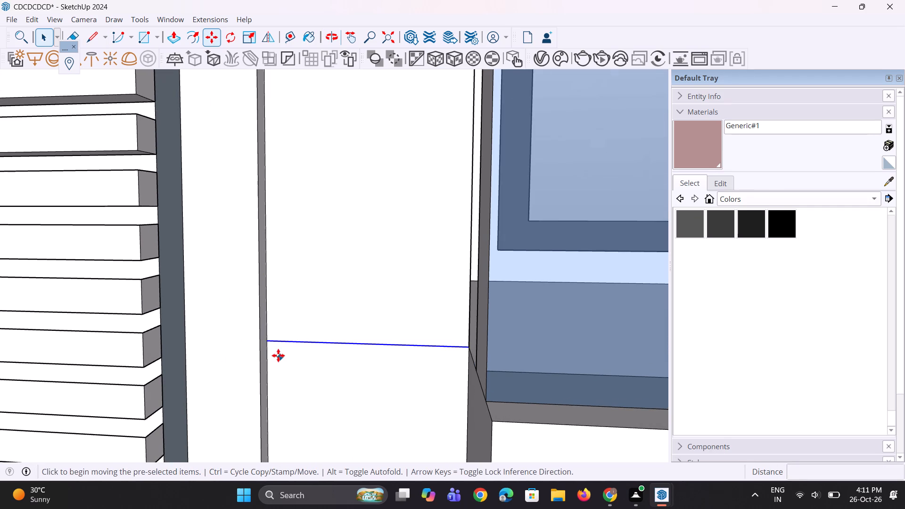
{"action": "scroll", "coordinate": [265, 356], "scroll_direction": "up", "scroll_amount": 3}
{"action": "left_click", "coordinate": [267, 340]}
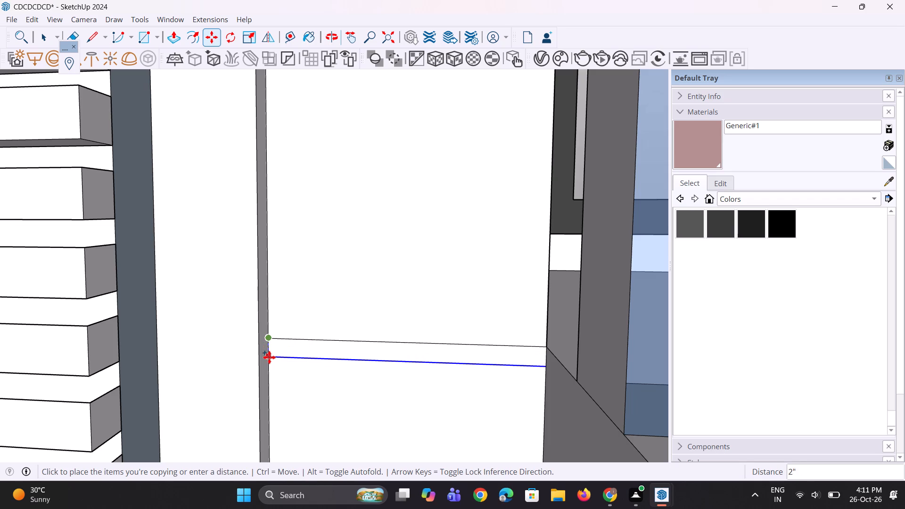
{"action": "type", "text": "3\""}
{"action": "key", "text": "Return"}
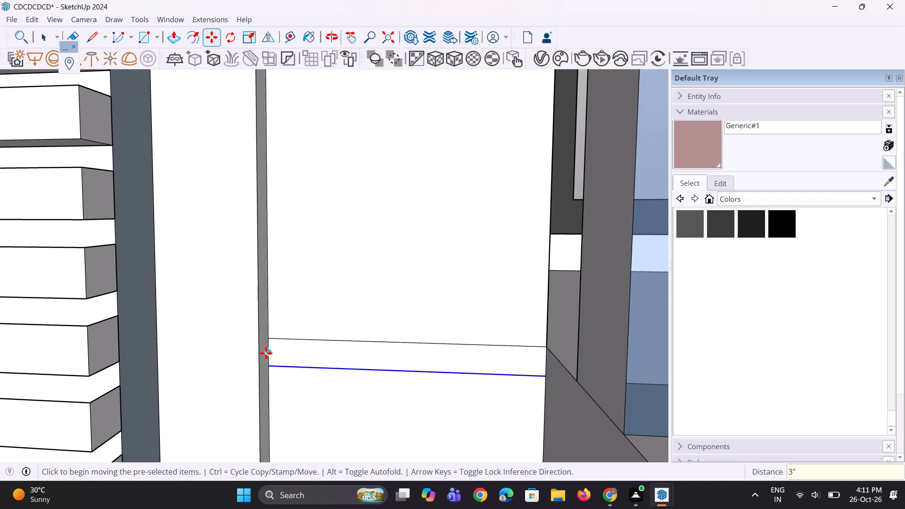
{"action": "scroll", "coordinate": [266, 353], "scroll_direction": "down", "scroll_amount": 11}
{"action": "middle_click_drag", "start_coordinate": [274, 341], "coordinate": [316, 352]}
{"action": "scroll", "coordinate": [322, 351], "scroll_direction": "down", "scroll_amount": 12}
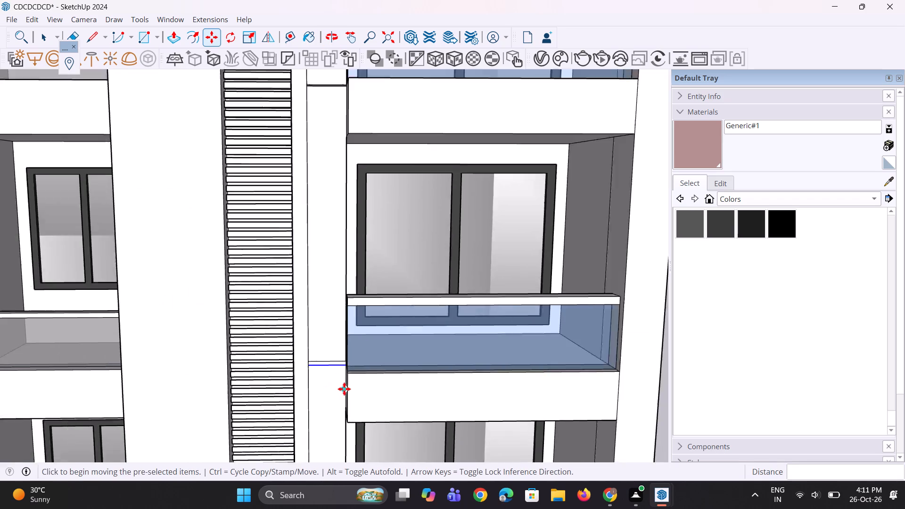
{"action": "scroll", "coordinate": [344, 389], "scroll_direction": "down", "scroll_amount": 5}
{"action": "middle_click_drag", "start_coordinate": [343, 388], "coordinate": [296, 371]}
{"action": "key", "text": "space"}
{"action": "key", "text": "space"}
{"action": "left_click", "coordinate": [594, 364]}
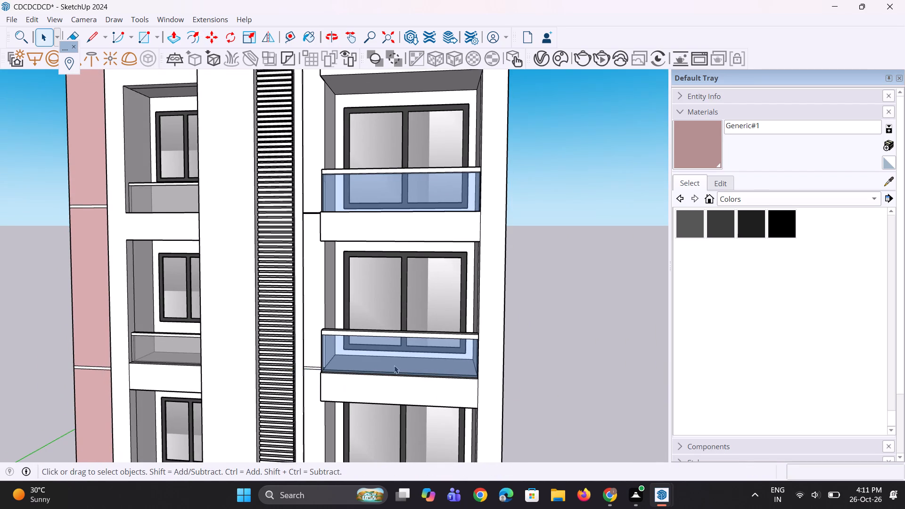
Erase the misaligned lower line of the band beside the second balcony from the top.
{"action": "middle_click_drag", "start_coordinate": [397, 370], "coordinate": [461, 406]}
{"action": "scroll", "coordinate": [459, 418], "scroll_direction": "down", "scroll_amount": 5}
{"action": "middle_click_drag", "start_coordinate": [446, 402], "coordinate": [426, 365]}
{"action": "scroll", "coordinate": [373, 269], "scroll_direction": "up", "scroll_amount": 4}
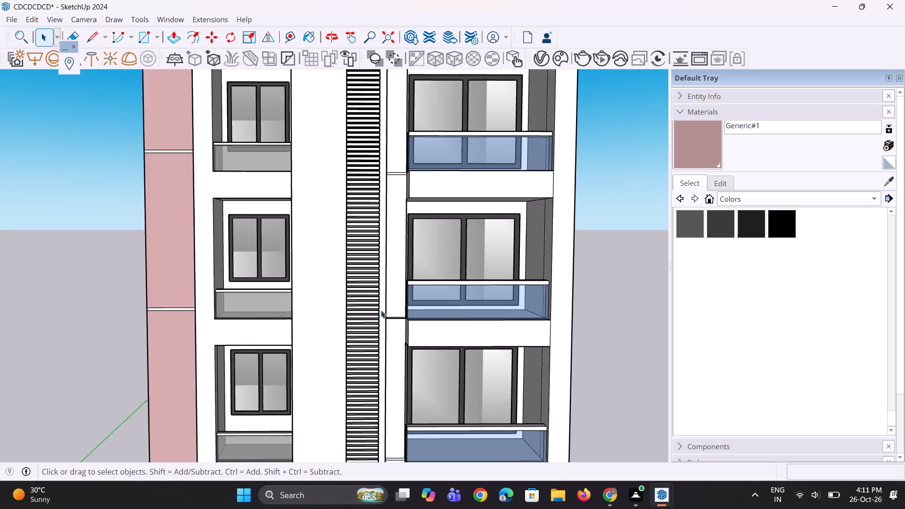
{"action": "scroll", "coordinate": [381, 310], "scroll_direction": "up", "scroll_amount": 3}
{"action": "scroll", "coordinate": [395, 264], "scroll_direction": "up", "scroll_amount": 20}
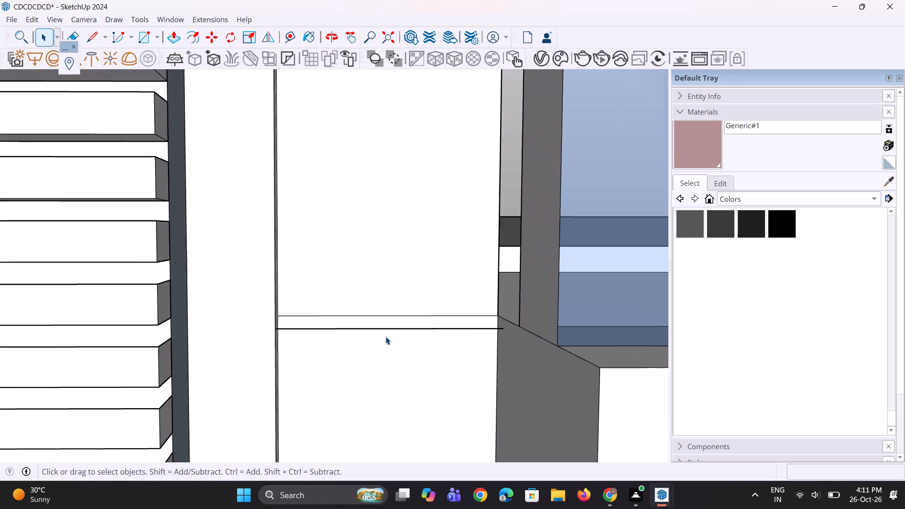
{"action": "middle_click_drag", "start_coordinate": [349, 339], "coordinate": [285, 342]}
{"action": "scroll", "coordinate": [345, 331], "scroll_direction": "up", "scroll_amount": 3}
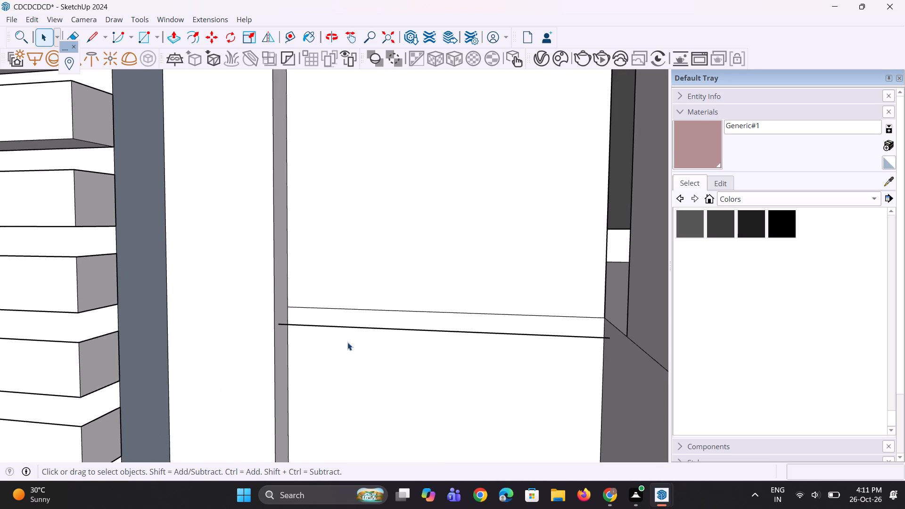
{"action": "key", "text": "e"}
{"action": "left_click", "coordinate": [364, 328]}
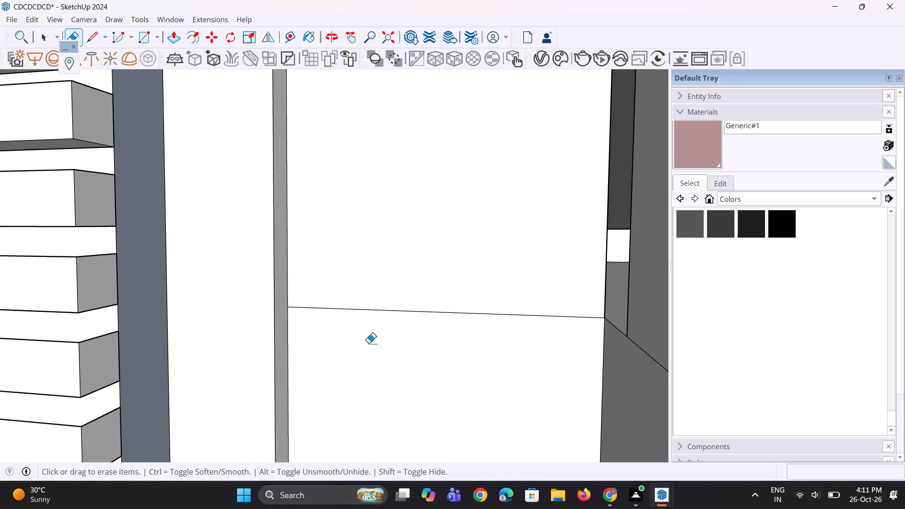
Copy the remaining line beside the second balcony 3" downward, from its endpoint at the balcony-side edge of the strip.
{"action": "key", "text": "space"}
{"action": "left_click", "coordinate": [384, 310]}
{"action": "key", "text": "m"}
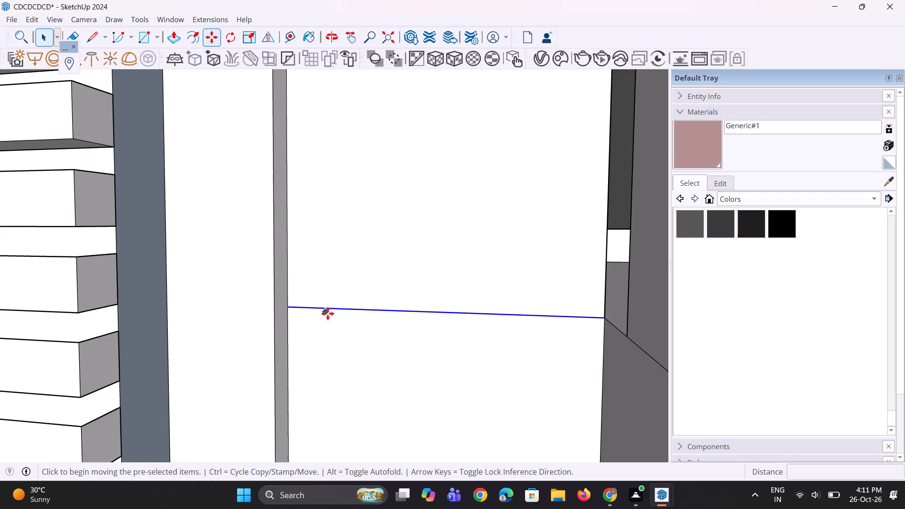
{"action": "scroll", "coordinate": [590, 319], "scroll_direction": "up", "scroll_amount": 2, "text": "ctrl"}
{"action": "left_click", "coordinate": [606, 317]}
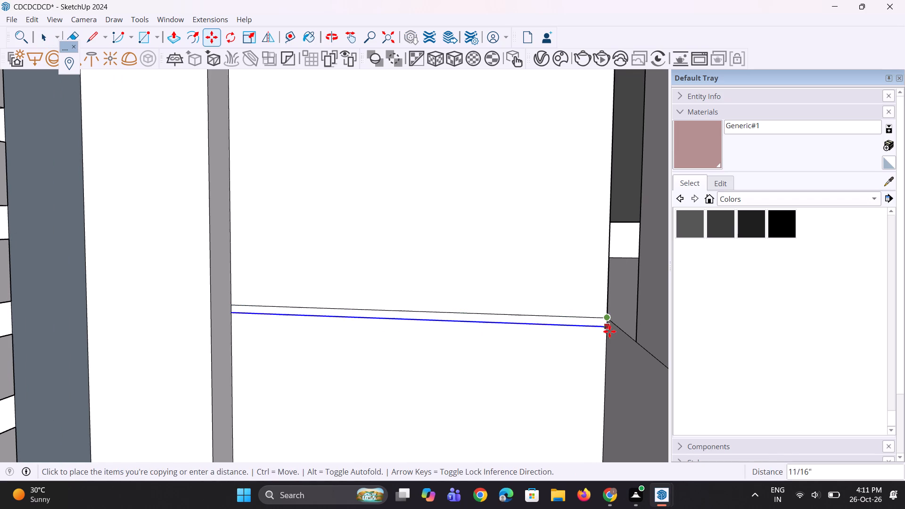
{"action": "left_click", "coordinate": [608, 362]}
{"action": "middle_click_drag", "start_coordinate": [466, 377], "coordinate": [413, 382]}
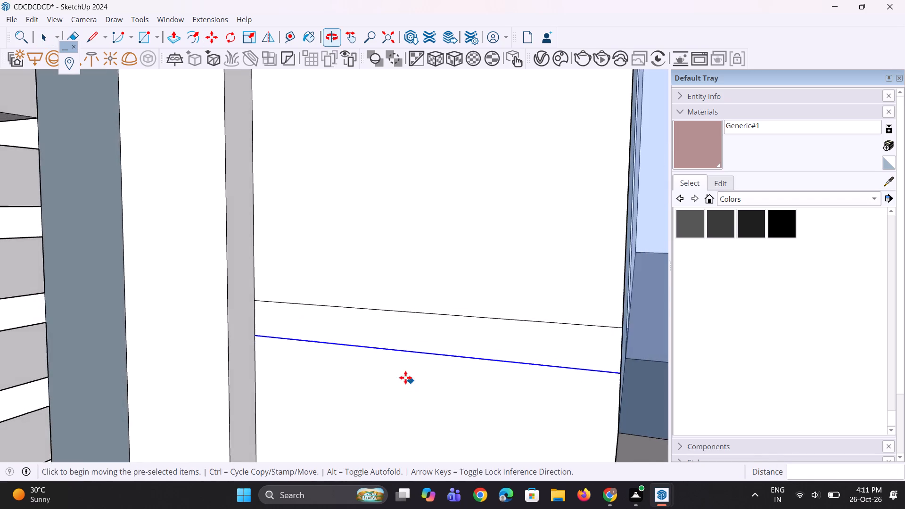
{"action": "scroll", "coordinate": [402, 374], "scroll_direction": "down", "scroll_amount": 6}
{"action": "scroll", "coordinate": [141, 353], "scroll_direction": "down", "scroll_amount": 7}
{"action": "middle_click_drag", "start_coordinate": [198, 346], "coordinate": [363, 345]}
{"action": "scroll", "coordinate": [316, 342], "scroll_direction": "down", "scroll_amount": 11}
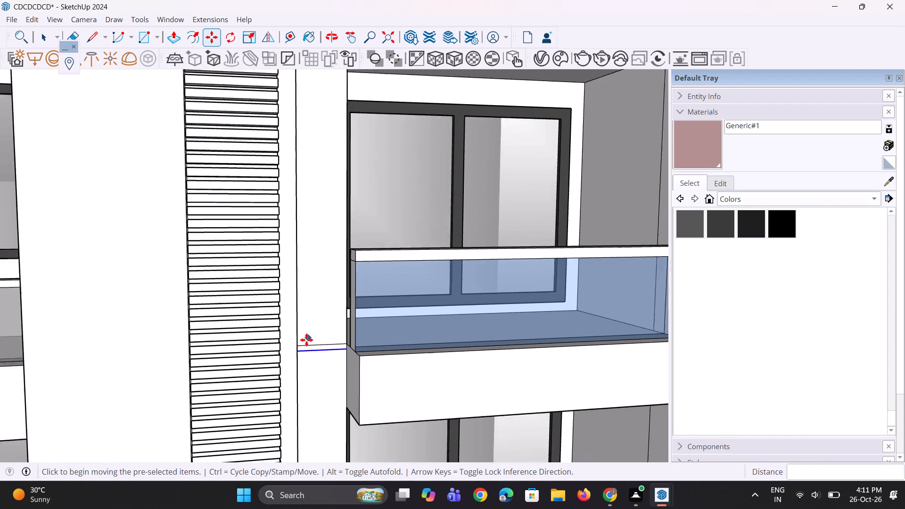
{"action": "scroll", "coordinate": [306, 340], "scroll_direction": "down", "scroll_amount": 15}
{"action": "key", "text": "space"}
{"action": "left_click", "coordinate": [489, 331]}
{"action": "key", "text": "space"}
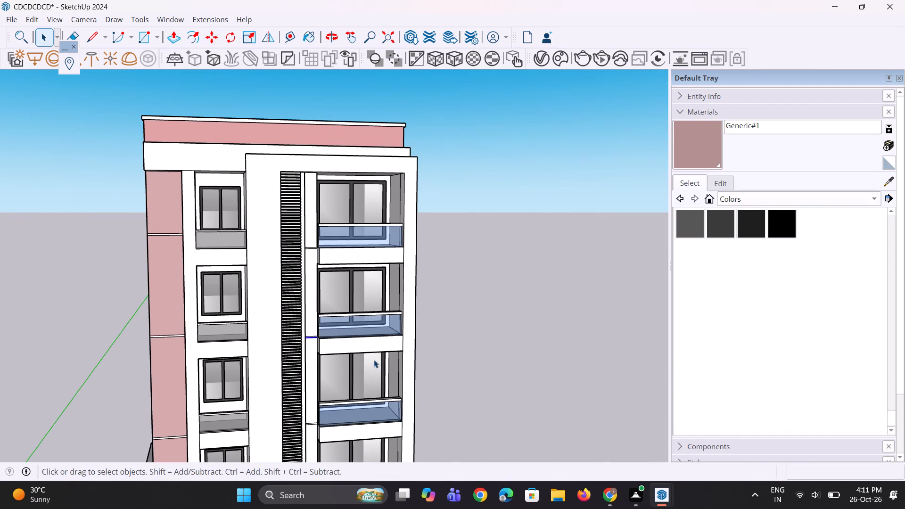
In the V-Ray Asset Editor, set Generic#1's diffuse color to a lighter pink of about R 0.753, G 0.653, B 0.653.
{"action": "scroll", "coordinate": [374, 360], "scroll_direction": "up", "scroll_amount": 2}
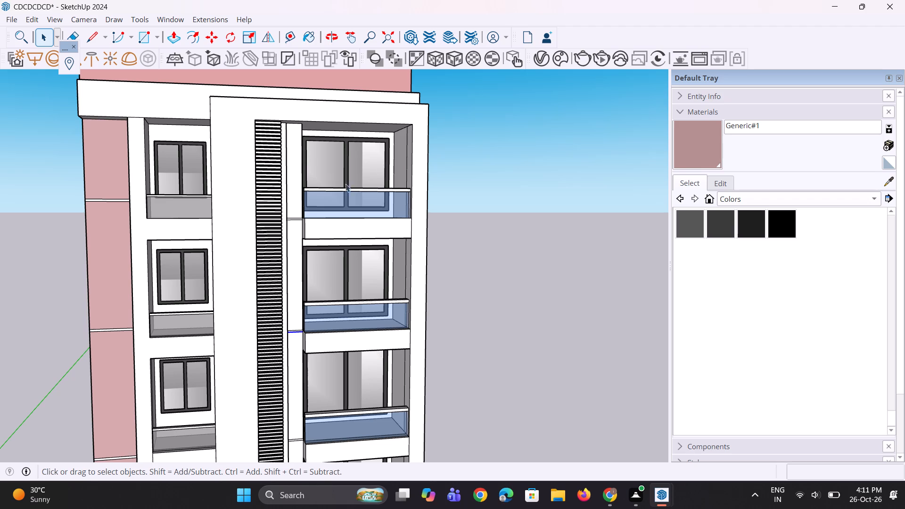
{"action": "left_click", "coordinate": [550, 55]}
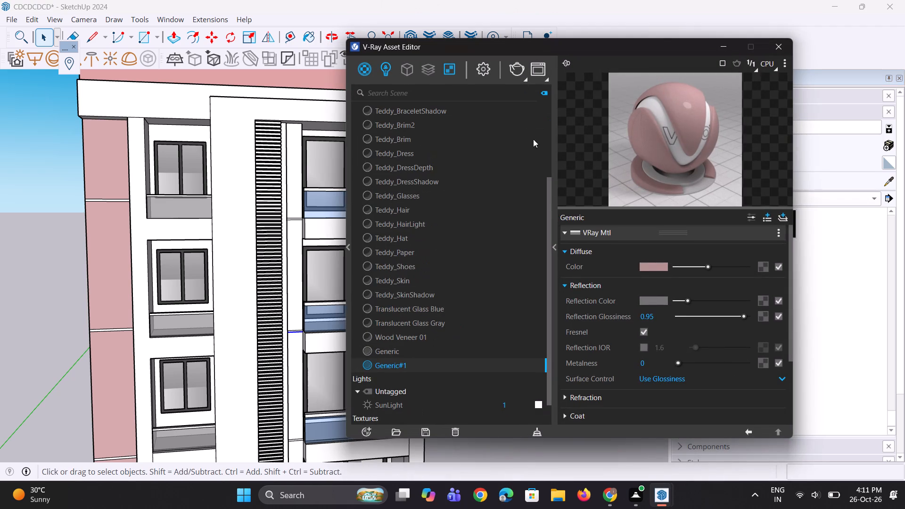
{"action": "left_click_drag", "start_coordinate": [708, 269], "coordinate": [720, 271]}
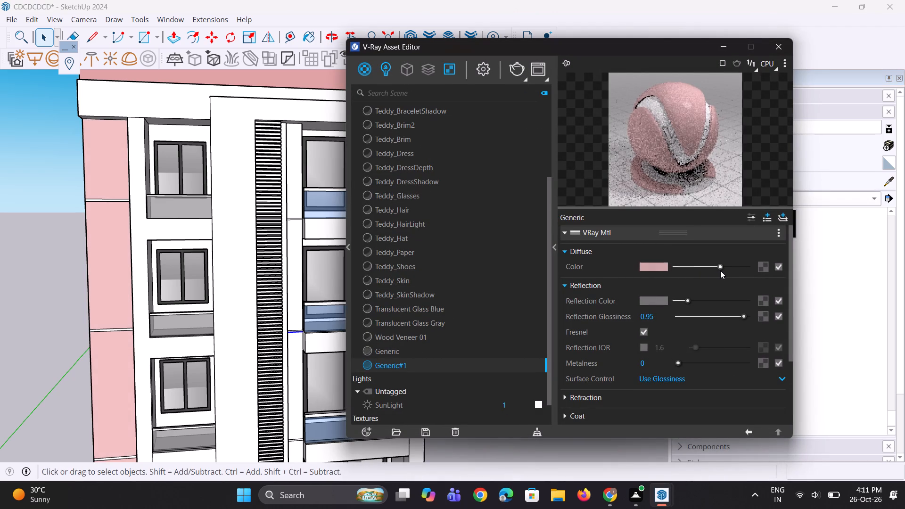
{"action": "left_click_drag", "start_coordinate": [720, 271], "coordinate": [708, 273]}
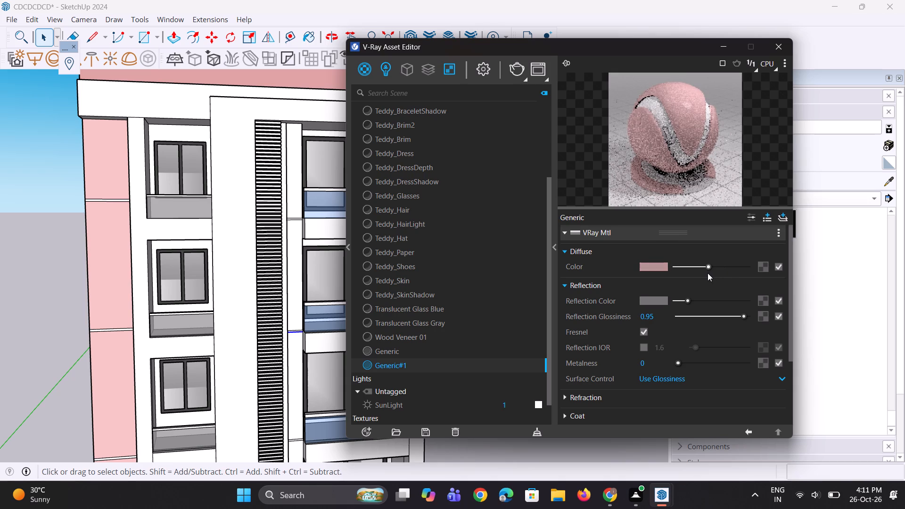
{"action": "left_click_drag", "start_coordinate": [708, 273], "coordinate": [703, 275]}
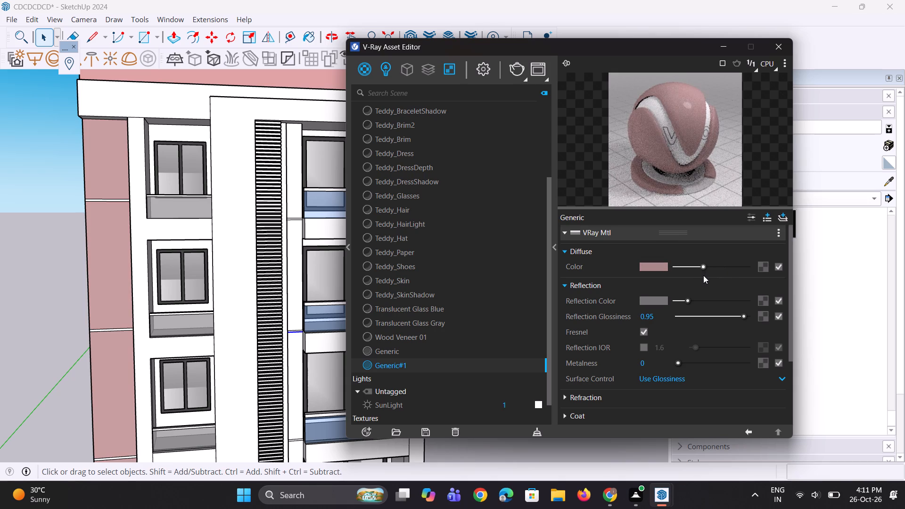
{"action": "left_click_drag", "start_coordinate": [703, 275], "coordinate": [704, 276]}
{"action": "left_click", "coordinate": [648, 262]}
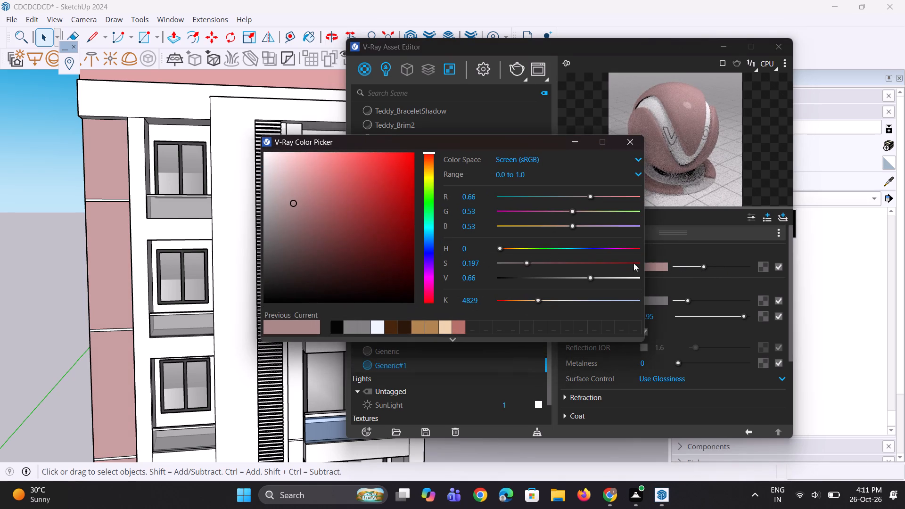
{"action": "left_click_drag", "start_coordinate": [296, 202], "coordinate": [282, 193]}
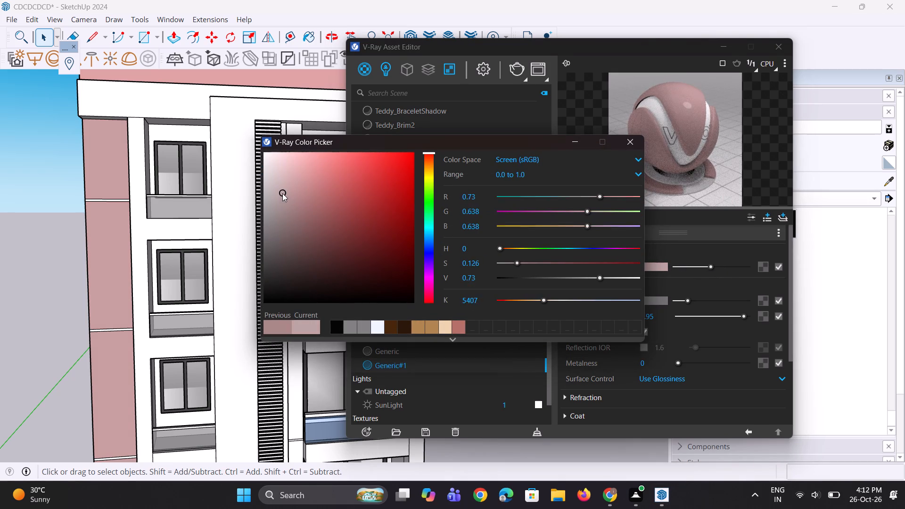
{"action": "left_click_drag", "start_coordinate": [282, 193], "coordinate": [275, 187]}
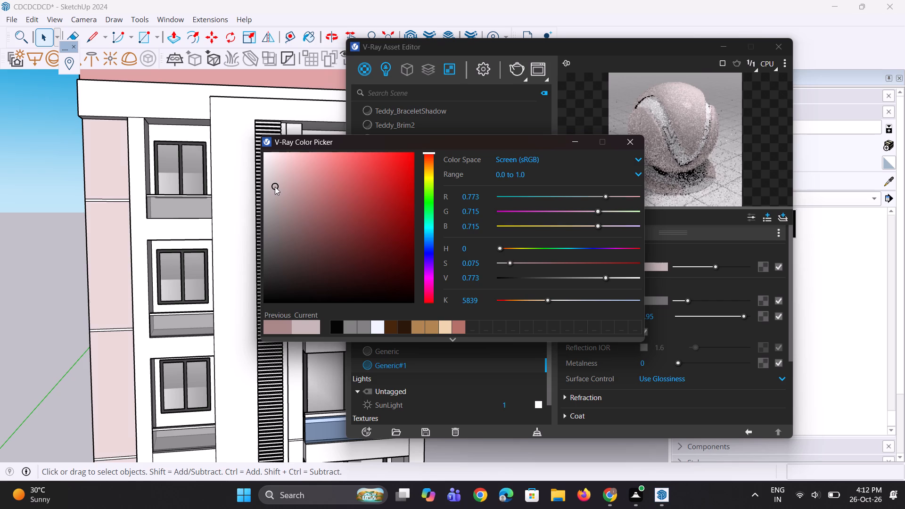
{"action": "left_click_drag", "start_coordinate": [275, 187], "coordinate": [280, 184]}
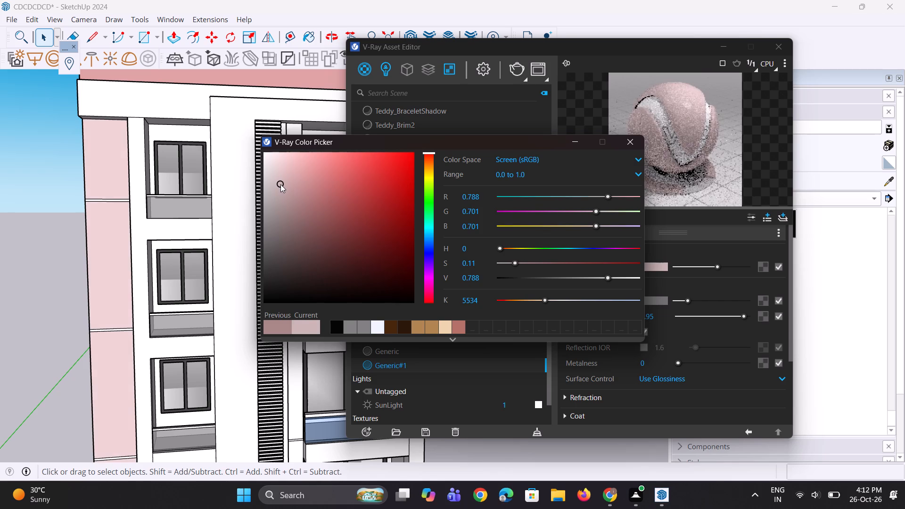
{"action": "left_click_drag", "start_coordinate": [280, 184], "coordinate": [282, 183]}
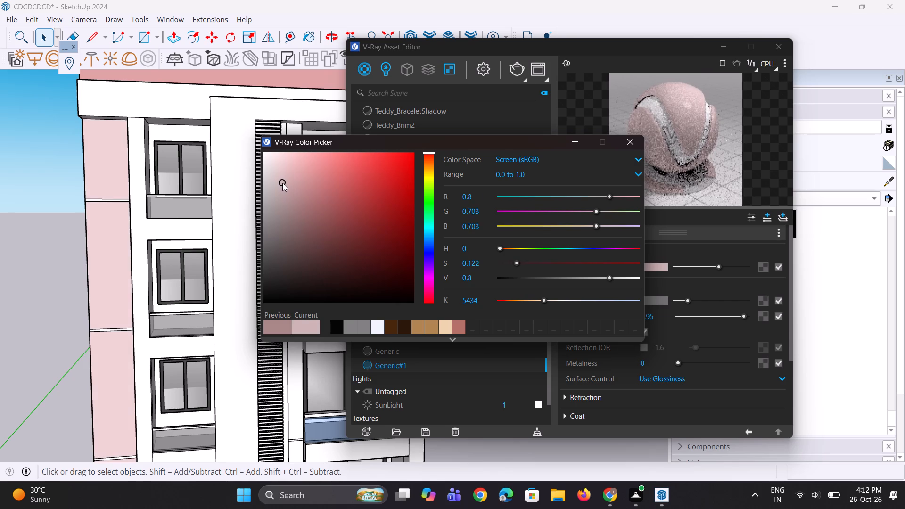
{"action": "left_click_drag", "start_coordinate": [282, 183], "coordinate": [283, 182]}
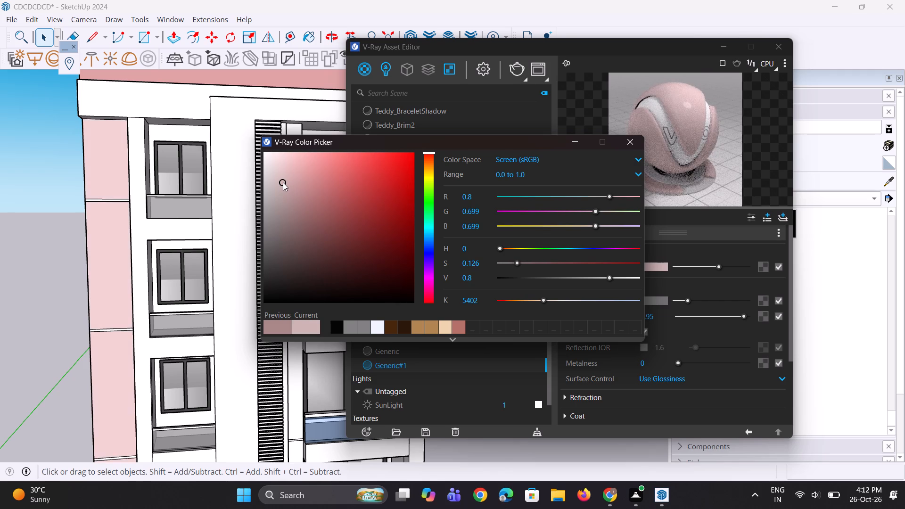
{"action": "left_click_drag", "start_coordinate": [283, 182], "coordinate": [286, 181]}
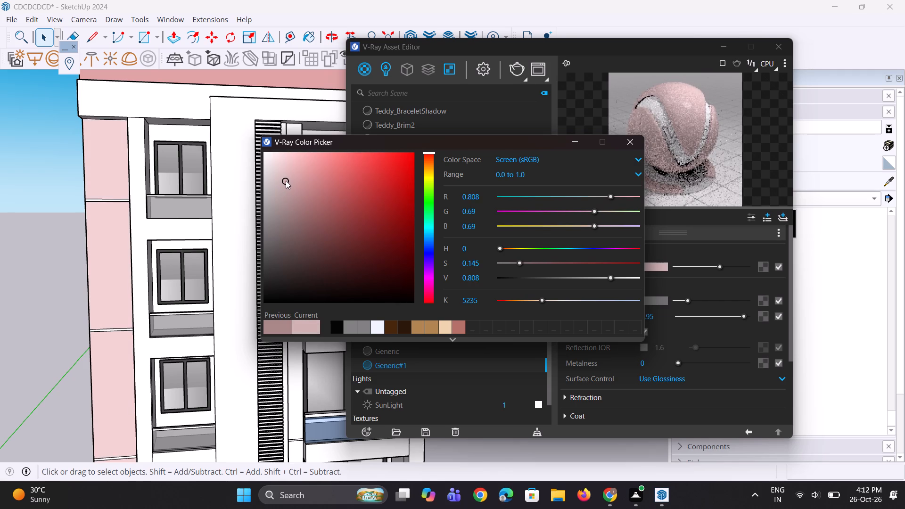
{"action": "left_click_drag", "start_coordinate": [286, 181], "coordinate": [282, 189]}
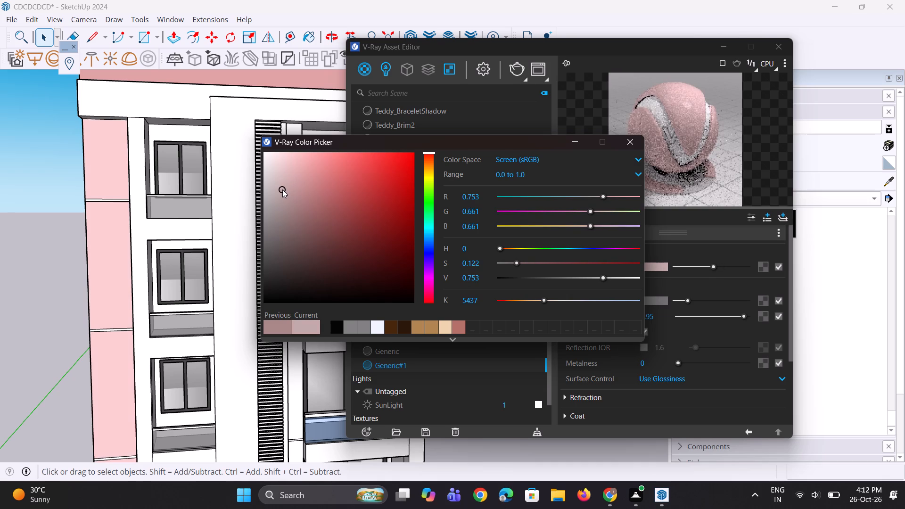
{"action": "left_click_drag", "start_coordinate": [282, 189], "coordinate": [284, 189]}
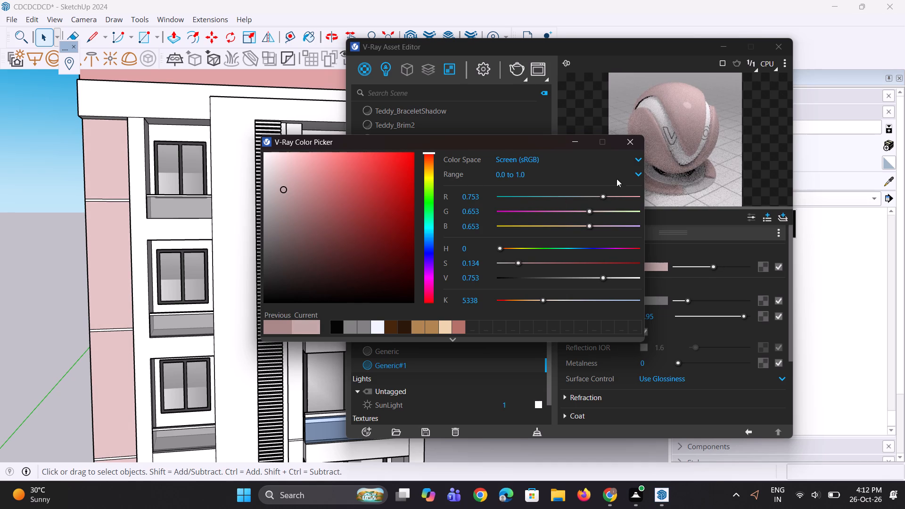
{"action": "left_click", "coordinate": [575, 140]}
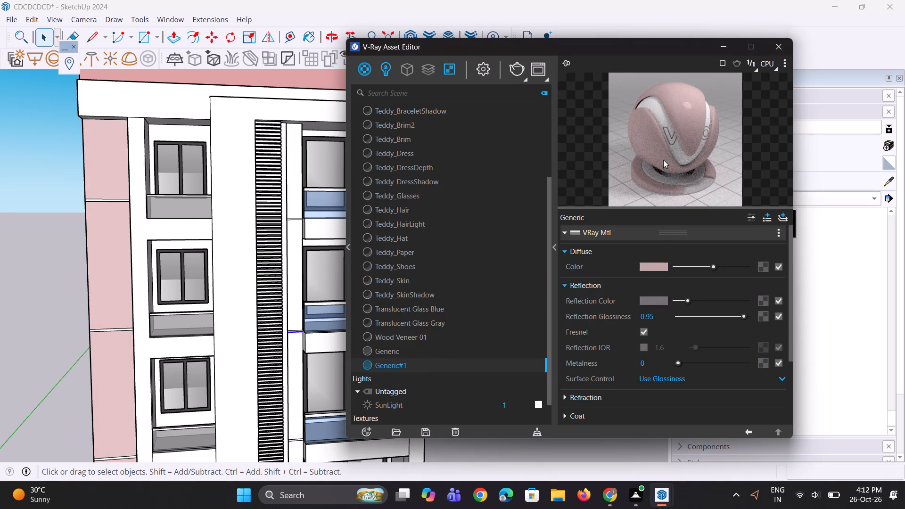
Paint the strip beside the louvres and the adjoining balcony side walls on the upper two floors with Generic#1.
{"action": "triple_click", "coordinate": [663, 160]}
{"action": "left_click", "coordinate": [718, 50]}
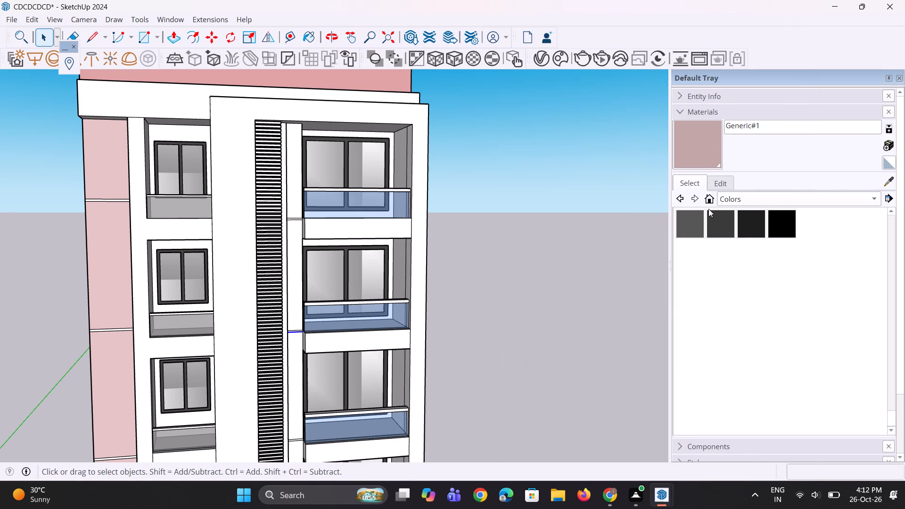
{"action": "left_click", "coordinate": [703, 158]}
{"action": "scroll", "coordinate": [210, 223], "scroll_direction": "up", "scroll_amount": 6}
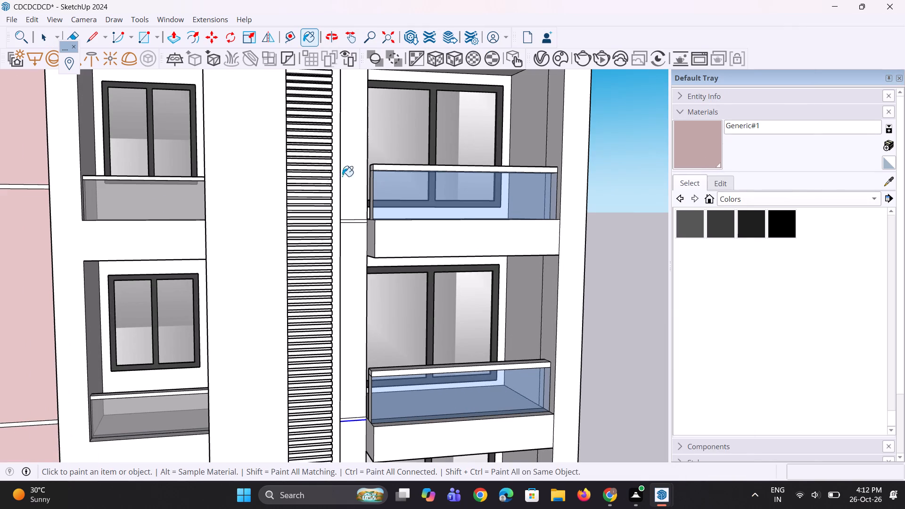
{"action": "left_click", "coordinate": [357, 169]}
{"action": "left_click", "coordinate": [357, 279]}
{"action": "middle_click_drag", "start_coordinate": [352, 311], "coordinate": [245, 325]}
{"action": "scroll", "coordinate": [318, 184], "scroll_direction": "up", "scroll_amount": 2}
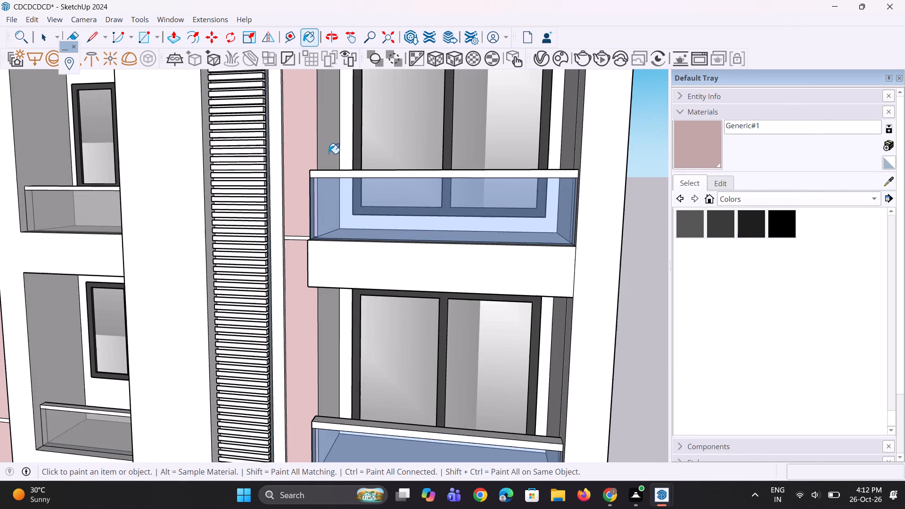
{"action": "left_click", "coordinate": [325, 136]}
{"action": "left_click", "coordinate": [334, 320]}
Paint the strip beside the louvres and the adjoining balcony side walls on the lower two floors with Generic#1.
{"action": "scroll", "coordinate": [269, 98], "scroll_direction": "down", "scroll_amount": 9}
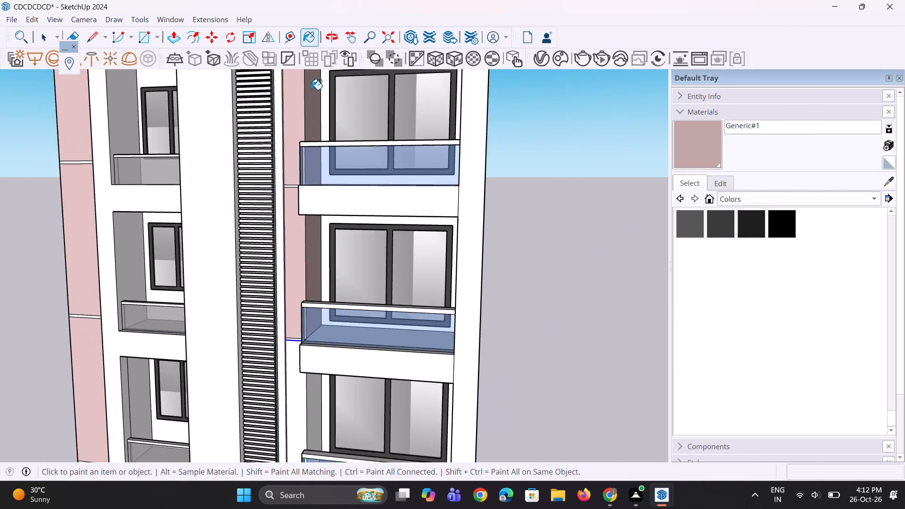
{"action": "scroll", "coordinate": [311, 90], "scroll_direction": "down", "scroll_amount": 1}
{"action": "scroll", "coordinate": [308, 246], "scroll_direction": "up", "scroll_amount": 4}
{"action": "scroll", "coordinate": [304, 296], "scroll_direction": "up", "scroll_amount": 1}
{"action": "left_click", "coordinate": [299, 303]}
{"action": "left_click", "coordinate": [314, 312]}
{"action": "scroll", "coordinate": [315, 189], "scroll_direction": "down", "scroll_amount": 2}
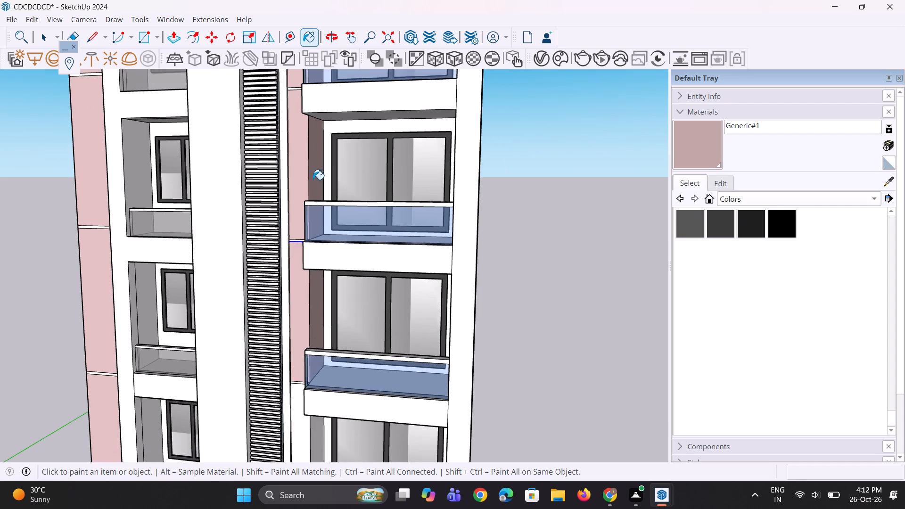
{"action": "scroll", "coordinate": [313, 180], "scroll_direction": "down", "scroll_amount": 4}
{"action": "scroll", "coordinate": [310, 324], "scroll_direction": "up", "scroll_amount": 5}
{"action": "left_click", "coordinate": [308, 341]}
{"action": "left_click", "coordinate": [320, 352]}
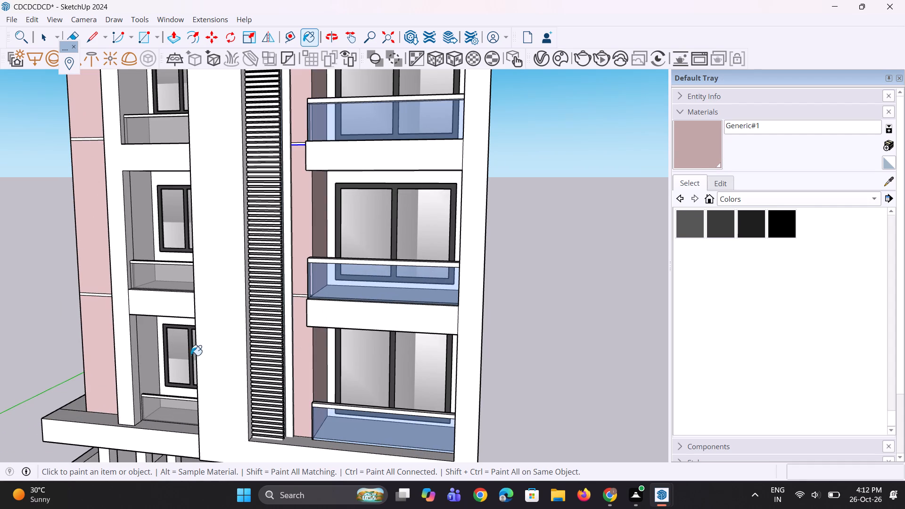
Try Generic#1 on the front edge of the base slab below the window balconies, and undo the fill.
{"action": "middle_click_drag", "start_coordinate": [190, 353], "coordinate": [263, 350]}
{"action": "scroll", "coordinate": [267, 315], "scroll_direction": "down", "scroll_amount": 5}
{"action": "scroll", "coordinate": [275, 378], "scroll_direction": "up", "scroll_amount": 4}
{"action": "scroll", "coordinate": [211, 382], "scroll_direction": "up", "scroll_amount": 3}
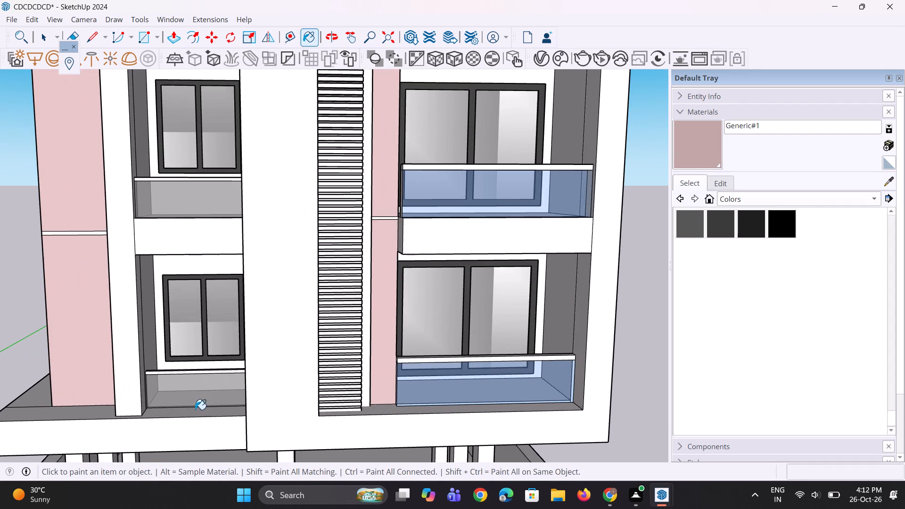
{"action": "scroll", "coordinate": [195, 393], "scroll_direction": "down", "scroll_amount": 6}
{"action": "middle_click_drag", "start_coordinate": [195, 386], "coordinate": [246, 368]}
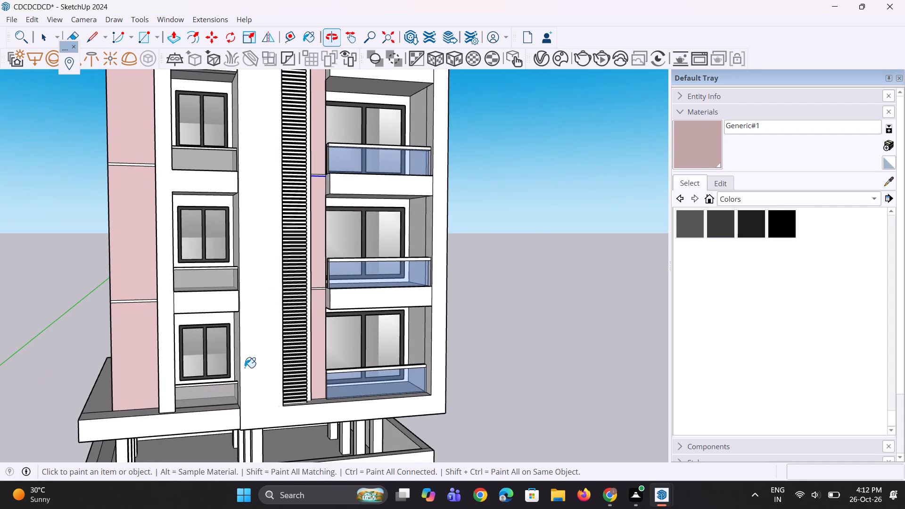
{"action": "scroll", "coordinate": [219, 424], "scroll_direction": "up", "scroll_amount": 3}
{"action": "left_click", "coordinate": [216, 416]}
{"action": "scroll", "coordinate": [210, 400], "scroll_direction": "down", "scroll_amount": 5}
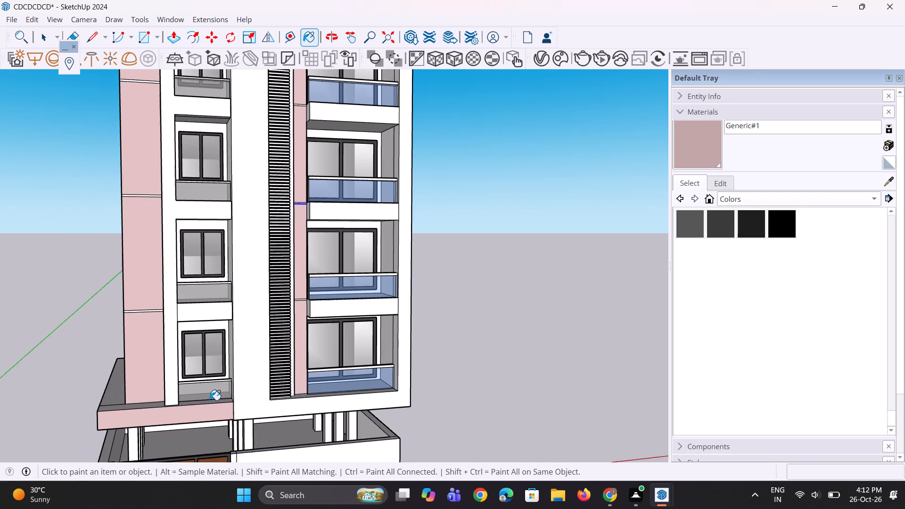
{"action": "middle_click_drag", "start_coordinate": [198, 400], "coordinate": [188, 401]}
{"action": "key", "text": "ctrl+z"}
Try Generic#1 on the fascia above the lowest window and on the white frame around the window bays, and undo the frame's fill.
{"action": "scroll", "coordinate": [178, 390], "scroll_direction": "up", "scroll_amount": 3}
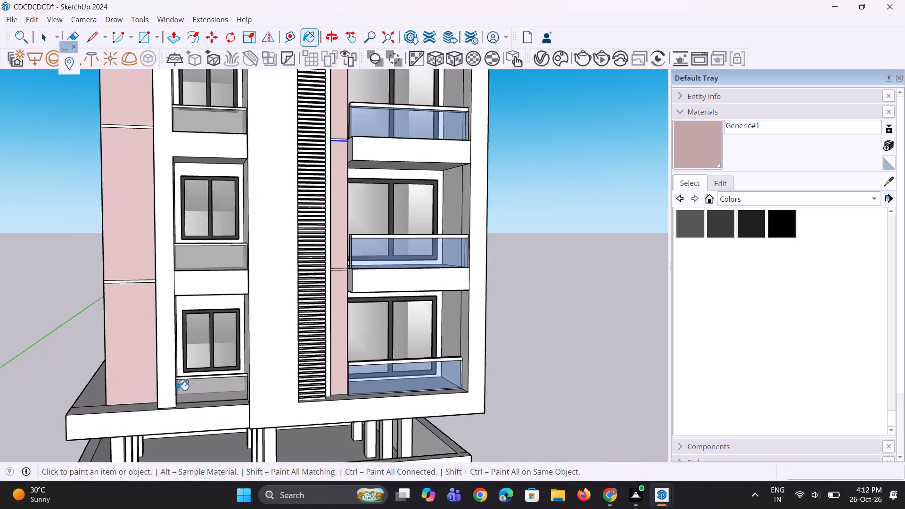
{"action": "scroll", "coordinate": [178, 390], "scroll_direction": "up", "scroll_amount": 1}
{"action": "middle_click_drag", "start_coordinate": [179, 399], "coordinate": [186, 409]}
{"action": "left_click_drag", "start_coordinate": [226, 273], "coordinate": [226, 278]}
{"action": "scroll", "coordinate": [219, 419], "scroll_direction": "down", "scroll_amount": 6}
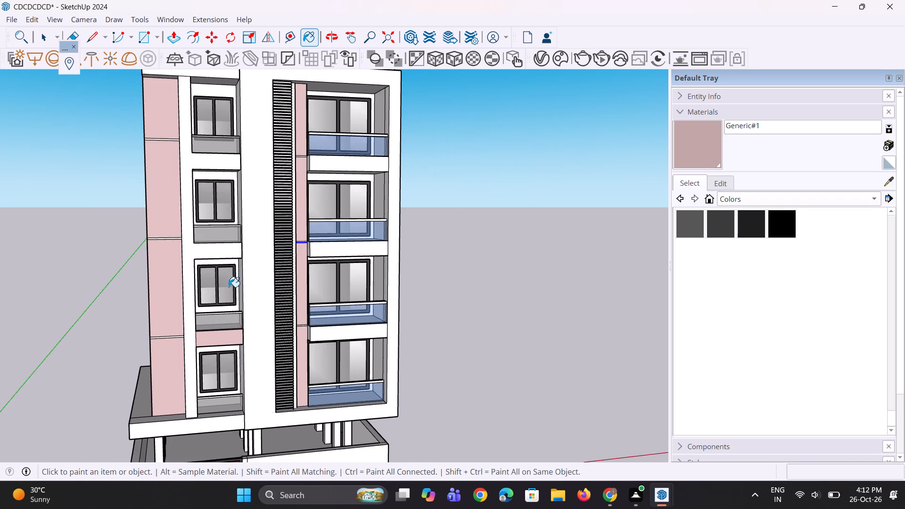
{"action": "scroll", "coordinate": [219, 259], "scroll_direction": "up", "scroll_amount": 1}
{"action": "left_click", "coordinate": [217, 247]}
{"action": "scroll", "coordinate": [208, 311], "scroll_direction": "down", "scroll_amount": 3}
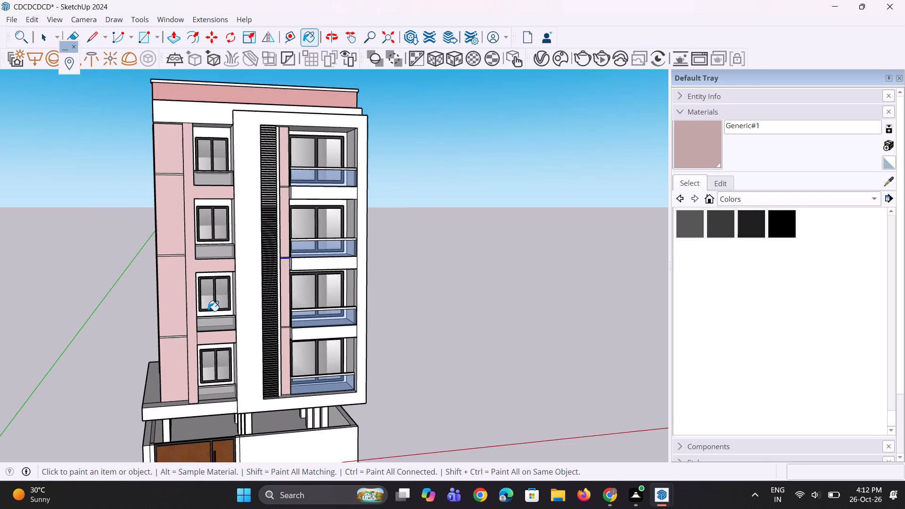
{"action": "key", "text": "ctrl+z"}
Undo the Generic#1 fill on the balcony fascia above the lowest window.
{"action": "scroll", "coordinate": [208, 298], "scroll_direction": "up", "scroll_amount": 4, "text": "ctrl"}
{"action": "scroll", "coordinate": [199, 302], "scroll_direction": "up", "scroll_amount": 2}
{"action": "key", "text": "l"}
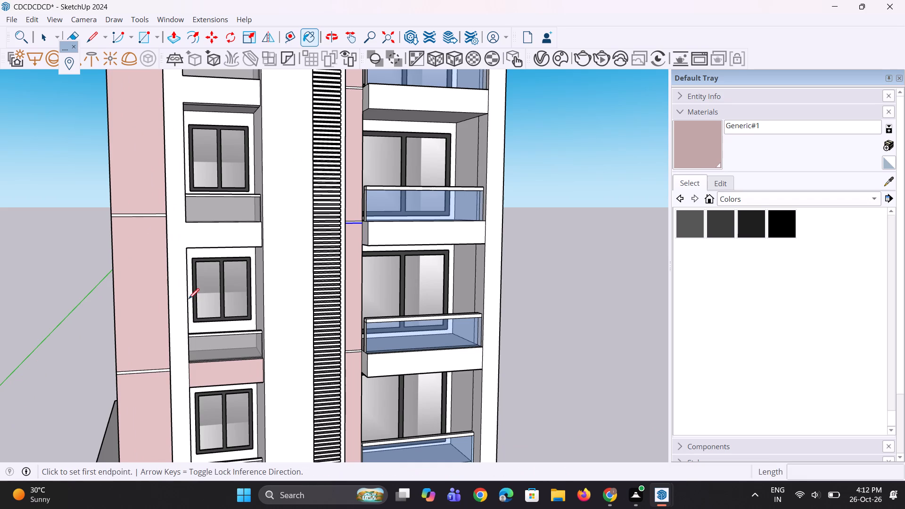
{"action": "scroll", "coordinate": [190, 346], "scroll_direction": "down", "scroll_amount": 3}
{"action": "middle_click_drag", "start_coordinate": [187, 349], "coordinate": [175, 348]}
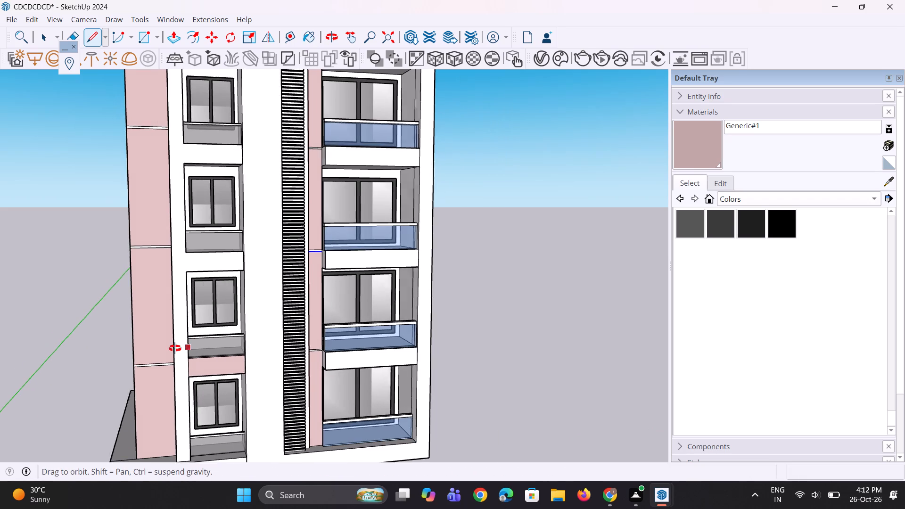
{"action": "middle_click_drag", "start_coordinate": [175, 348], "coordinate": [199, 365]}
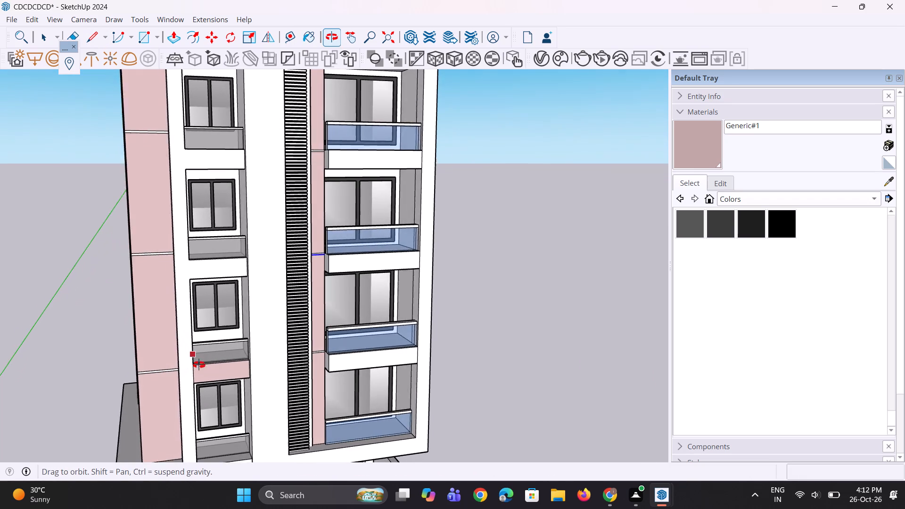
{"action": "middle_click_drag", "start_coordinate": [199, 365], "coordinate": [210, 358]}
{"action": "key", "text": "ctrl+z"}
Examine the whole front facade with its pink accents.
{"action": "scroll", "coordinate": [212, 356], "scroll_direction": "down", "scroll_amount": 2}
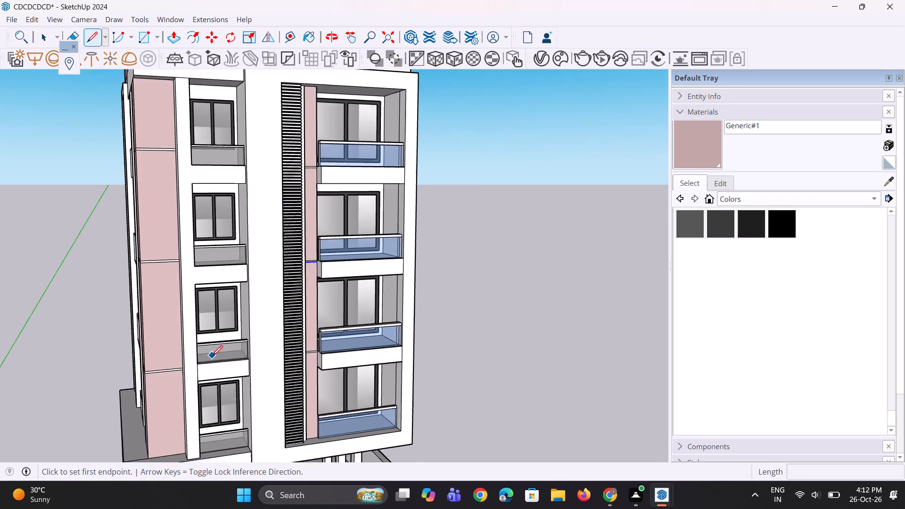
{"action": "scroll", "coordinate": [212, 356], "scroll_direction": "down", "scroll_amount": 3}
{"action": "middle_click_drag", "start_coordinate": [214, 364], "coordinate": [177, 317]}
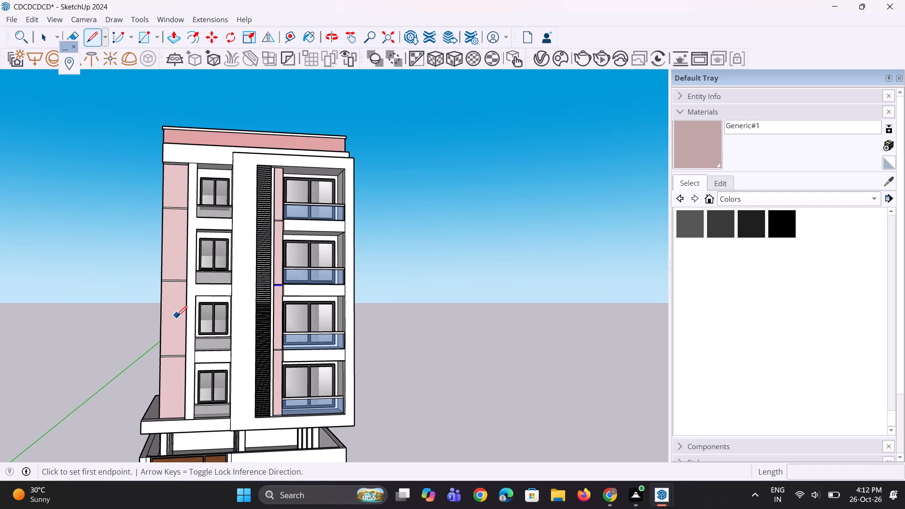
{"action": "key", "text": "space"}
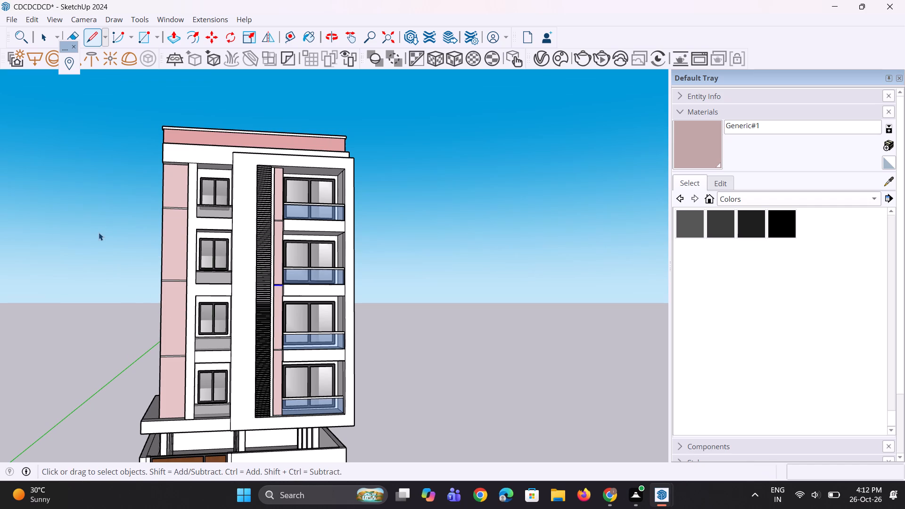
{"action": "key", "text": "space"}
{"action": "key", "text": "space"}
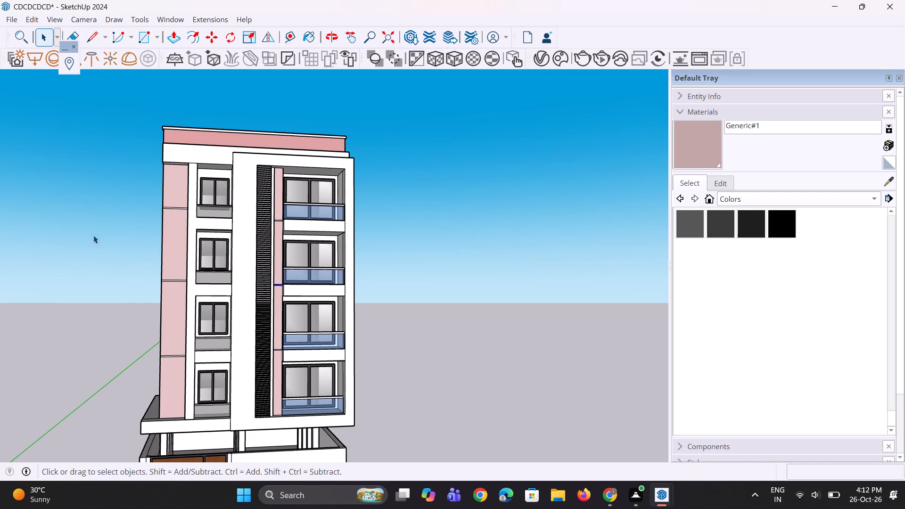
{"action": "scroll", "coordinate": [148, 327], "scroll_direction": "down", "scroll_amount": 4}
{"action": "scroll", "coordinate": [134, 305], "scroll_direction": "up", "scroll_amount": 1}
{"action": "middle_click_drag", "start_coordinate": [134, 305], "coordinate": [140, 306]}
{"action": "scroll", "coordinate": [157, 284], "scroll_direction": "up", "scroll_amount": 6}
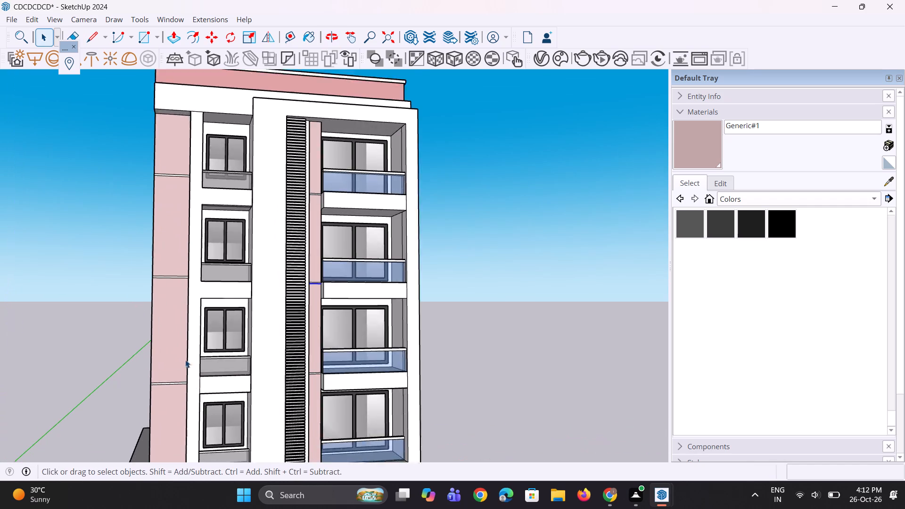
{"action": "scroll", "coordinate": [185, 360], "scroll_direction": "up", "scroll_amount": 1}
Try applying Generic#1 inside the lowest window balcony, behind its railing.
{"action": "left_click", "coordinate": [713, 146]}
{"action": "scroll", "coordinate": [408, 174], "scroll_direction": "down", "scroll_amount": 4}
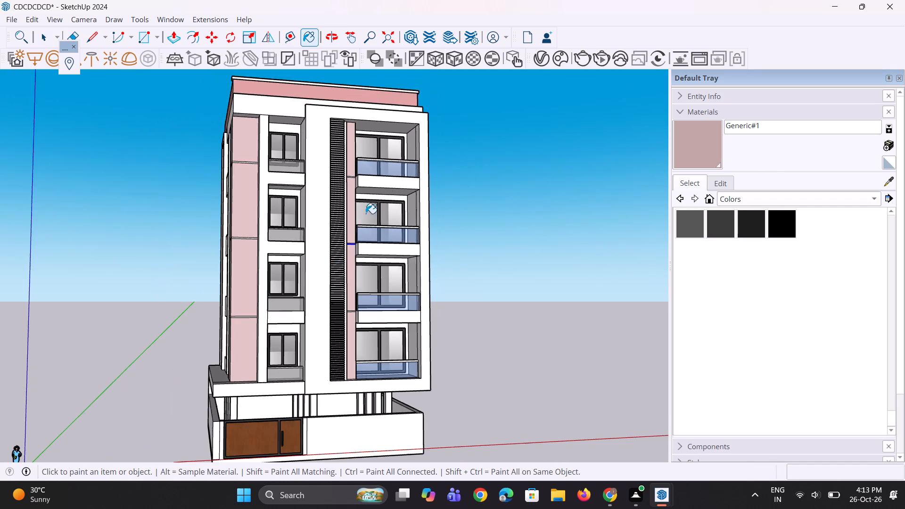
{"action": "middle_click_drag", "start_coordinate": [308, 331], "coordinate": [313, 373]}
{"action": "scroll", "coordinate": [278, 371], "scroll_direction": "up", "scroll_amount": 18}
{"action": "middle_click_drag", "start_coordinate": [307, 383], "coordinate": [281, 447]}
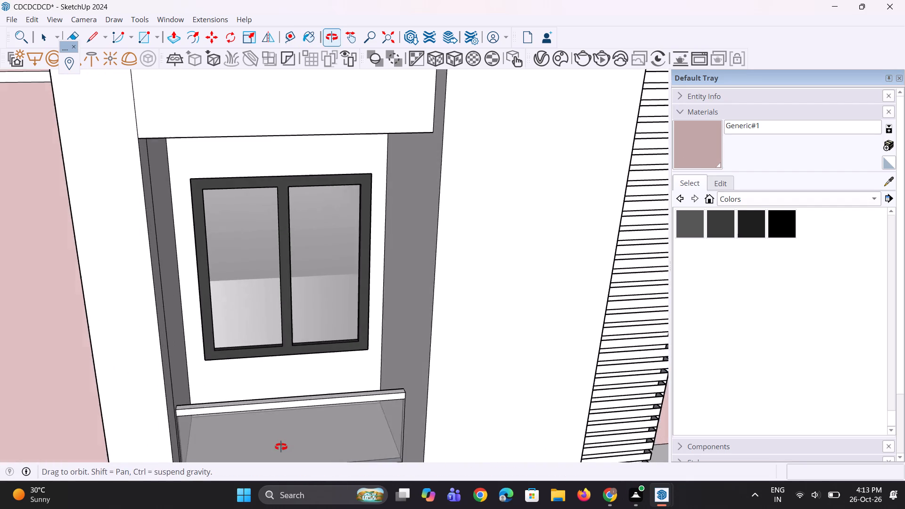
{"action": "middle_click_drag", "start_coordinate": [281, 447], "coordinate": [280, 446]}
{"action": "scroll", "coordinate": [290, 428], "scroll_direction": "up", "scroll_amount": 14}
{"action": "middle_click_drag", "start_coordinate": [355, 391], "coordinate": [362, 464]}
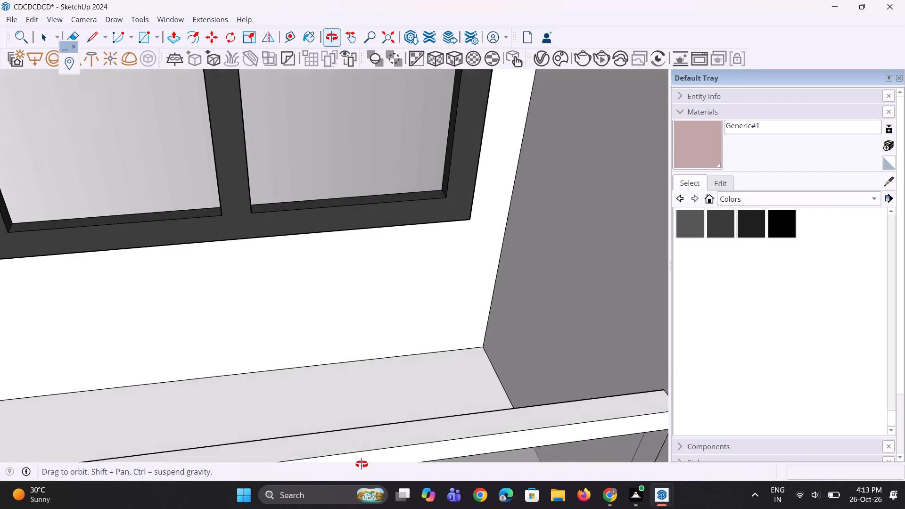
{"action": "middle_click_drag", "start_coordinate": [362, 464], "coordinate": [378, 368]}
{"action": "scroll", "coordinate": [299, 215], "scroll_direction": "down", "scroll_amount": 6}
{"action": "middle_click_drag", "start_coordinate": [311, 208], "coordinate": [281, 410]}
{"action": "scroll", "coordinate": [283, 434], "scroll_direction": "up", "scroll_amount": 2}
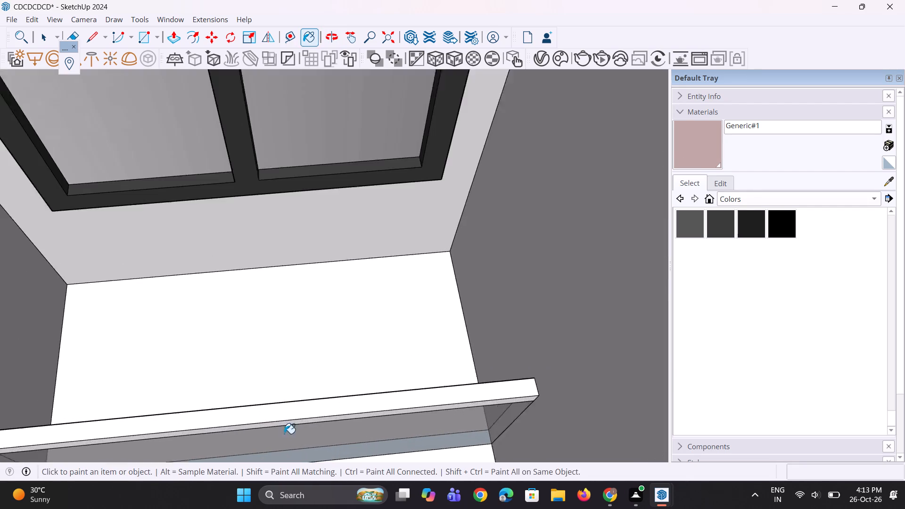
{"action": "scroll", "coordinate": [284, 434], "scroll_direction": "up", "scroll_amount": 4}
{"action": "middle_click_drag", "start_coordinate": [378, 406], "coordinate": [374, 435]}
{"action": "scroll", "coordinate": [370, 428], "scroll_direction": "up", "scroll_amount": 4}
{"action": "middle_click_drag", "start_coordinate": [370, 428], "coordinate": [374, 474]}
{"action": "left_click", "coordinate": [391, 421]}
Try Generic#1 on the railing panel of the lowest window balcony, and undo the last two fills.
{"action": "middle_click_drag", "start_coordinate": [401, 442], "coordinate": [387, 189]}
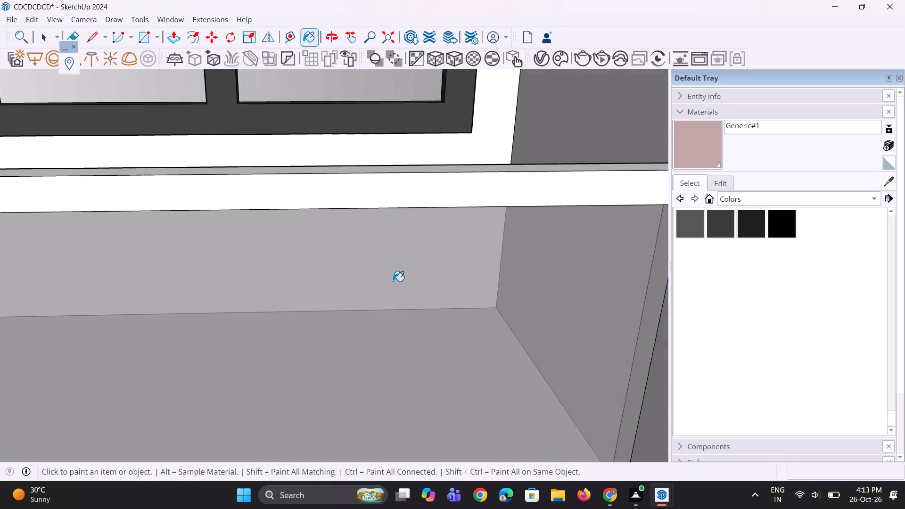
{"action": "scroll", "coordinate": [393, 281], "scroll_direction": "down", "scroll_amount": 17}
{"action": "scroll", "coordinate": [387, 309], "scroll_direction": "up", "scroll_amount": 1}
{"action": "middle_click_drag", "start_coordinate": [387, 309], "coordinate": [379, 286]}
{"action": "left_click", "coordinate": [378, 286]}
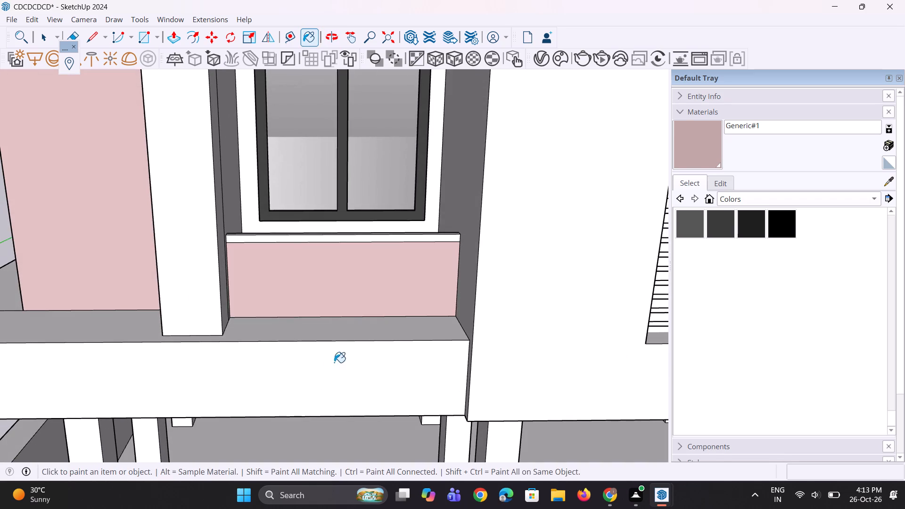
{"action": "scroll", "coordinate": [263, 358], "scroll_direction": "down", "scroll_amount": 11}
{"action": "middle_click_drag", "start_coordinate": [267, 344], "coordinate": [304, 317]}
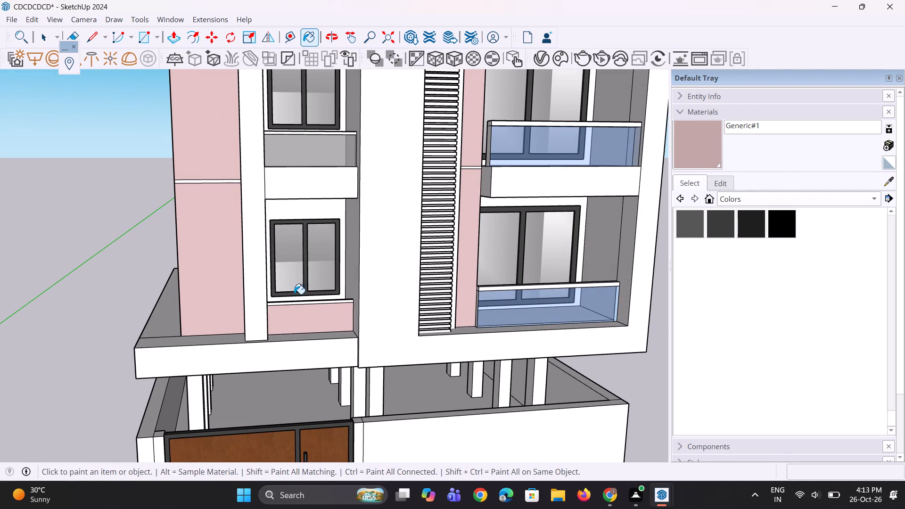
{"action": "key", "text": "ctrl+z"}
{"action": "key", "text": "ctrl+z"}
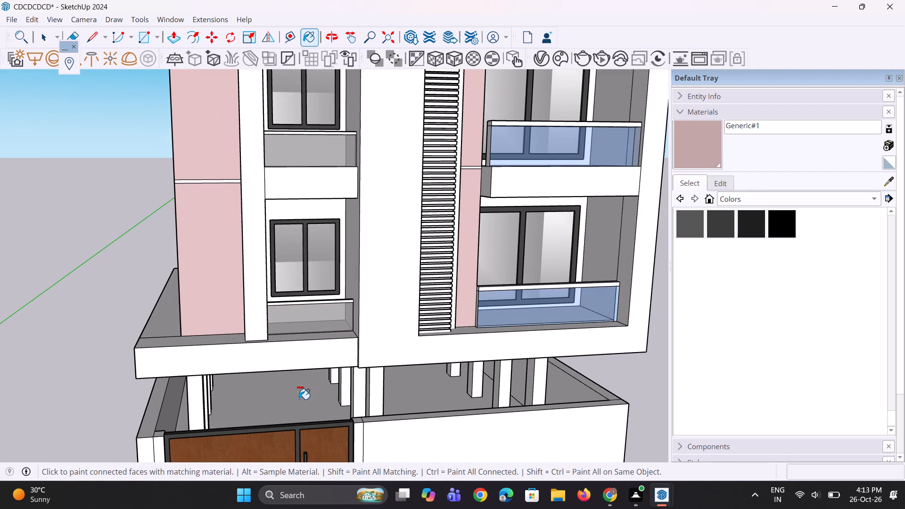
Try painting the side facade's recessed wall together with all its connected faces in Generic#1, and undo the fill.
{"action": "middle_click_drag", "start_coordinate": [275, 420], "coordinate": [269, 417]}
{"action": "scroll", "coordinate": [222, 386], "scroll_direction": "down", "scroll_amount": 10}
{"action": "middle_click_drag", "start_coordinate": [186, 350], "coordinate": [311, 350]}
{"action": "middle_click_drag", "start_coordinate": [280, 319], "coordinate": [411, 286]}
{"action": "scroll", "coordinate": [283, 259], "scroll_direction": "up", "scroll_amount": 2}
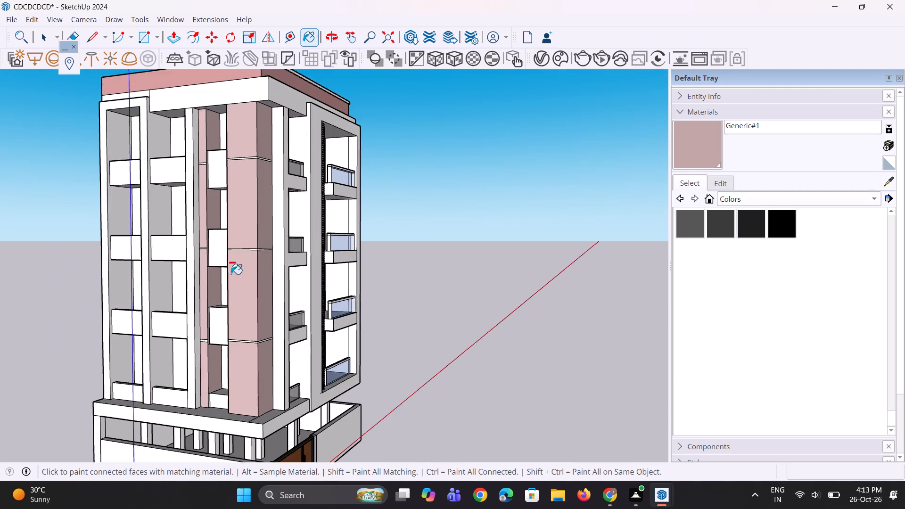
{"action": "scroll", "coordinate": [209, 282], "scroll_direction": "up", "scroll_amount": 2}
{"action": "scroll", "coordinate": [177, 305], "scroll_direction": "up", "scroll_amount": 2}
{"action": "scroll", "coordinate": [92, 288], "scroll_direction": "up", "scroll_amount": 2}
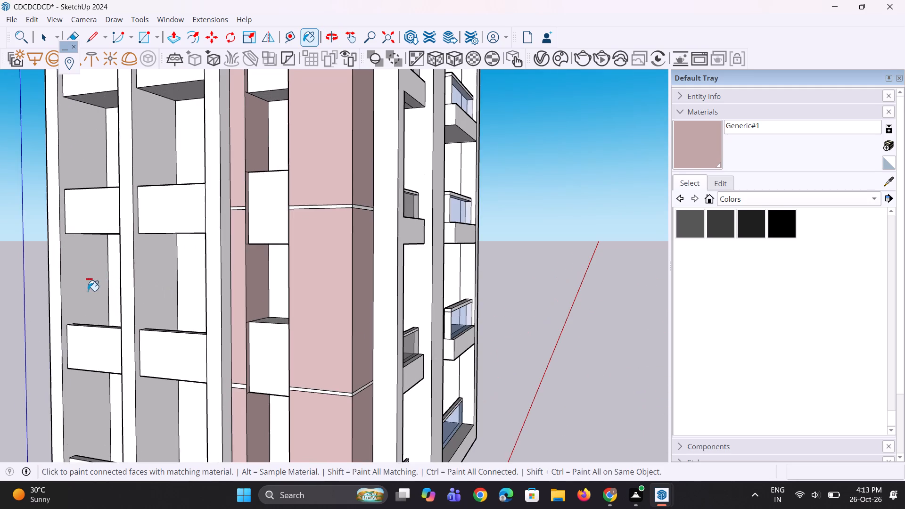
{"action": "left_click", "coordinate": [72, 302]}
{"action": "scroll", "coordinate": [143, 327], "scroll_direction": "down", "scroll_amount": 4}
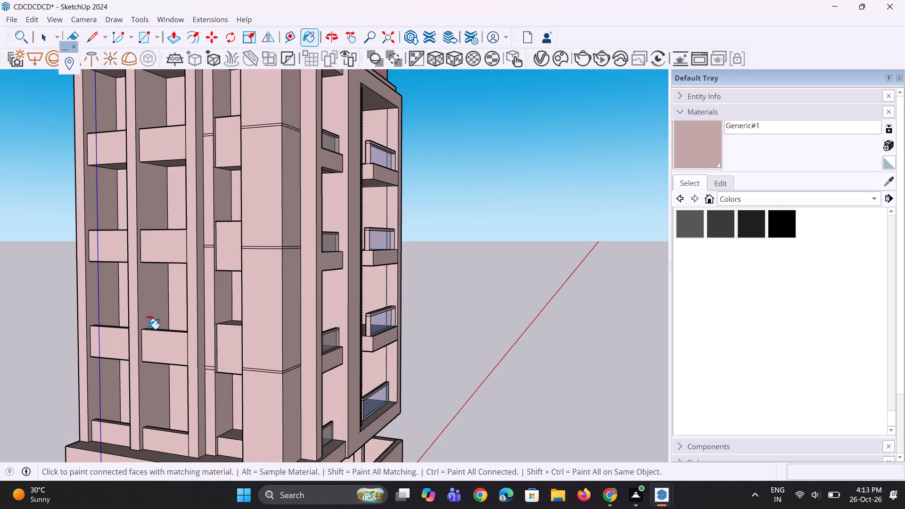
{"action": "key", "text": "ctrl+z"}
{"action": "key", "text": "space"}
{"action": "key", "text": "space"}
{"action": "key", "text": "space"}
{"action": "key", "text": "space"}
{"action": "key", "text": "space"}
Examine the side and front facades with their current accents to judge where another colour is needed.
{"action": "left_click", "coordinate": [690, 148]}
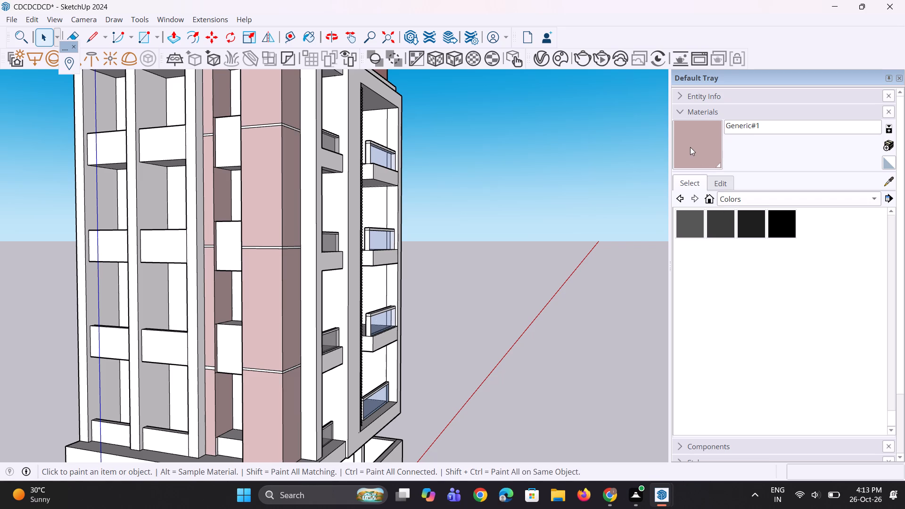
{"action": "scroll", "coordinate": [531, 386], "scroll_direction": "down", "scroll_amount": 5}
{"action": "middle_click_drag", "start_coordinate": [229, 318], "coordinate": [242, 333]}
{"action": "scroll", "coordinate": [250, 275], "scroll_direction": "up", "scroll_amount": 3}
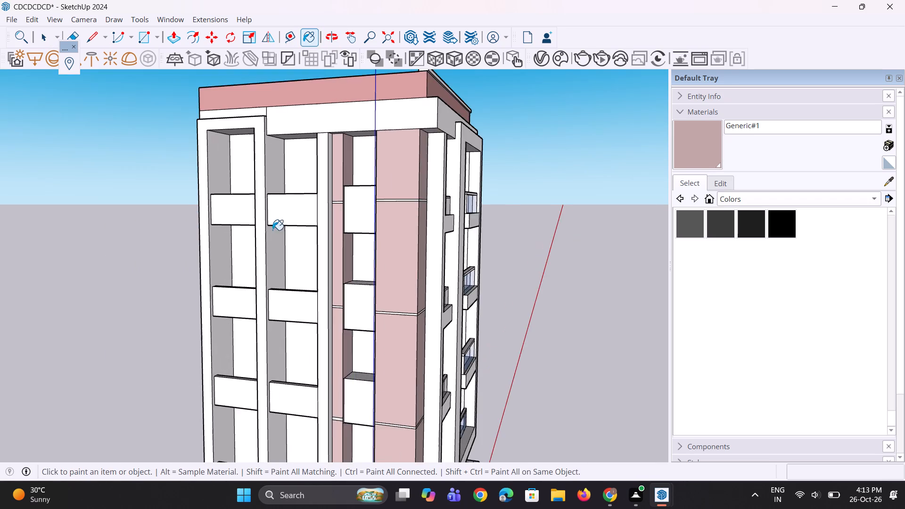
{"action": "scroll", "coordinate": [263, 277], "scroll_direction": "up", "scroll_amount": 3}
{"action": "scroll", "coordinate": [257, 290], "scroll_direction": "down", "scroll_amount": 1}
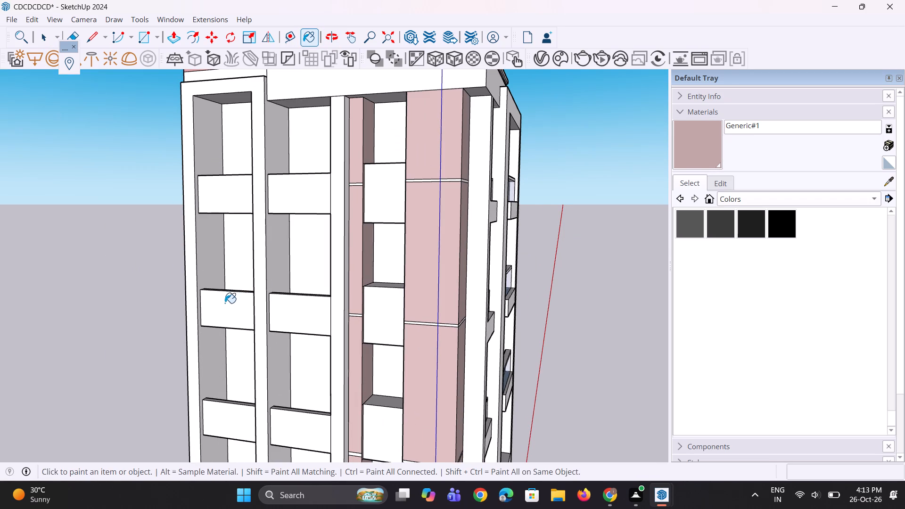
{"action": "scroll", "coordinate": [203, 365], "scroll_direction": "down", "scroll_amount": 5}
{"action": "scroll", "coordinate": [218, 416], "scroll_direction": "down", "scroll_amount": 6}
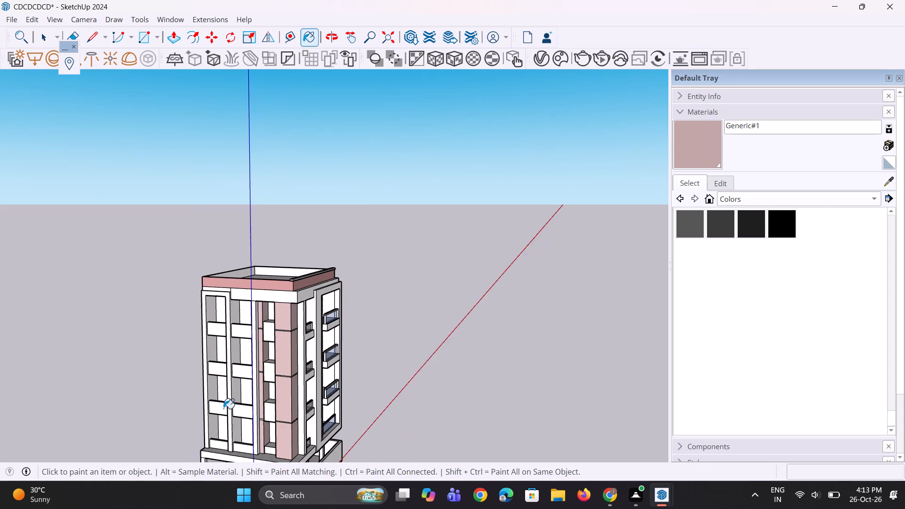
{"action": "middle_click_drag", "start_coordinate": [235, 399], "coordinate": [84, 362]}
{"action": "scroll", "coordinate": [279, 328], "scroll_direction": "up", "scroll_amount": 2}
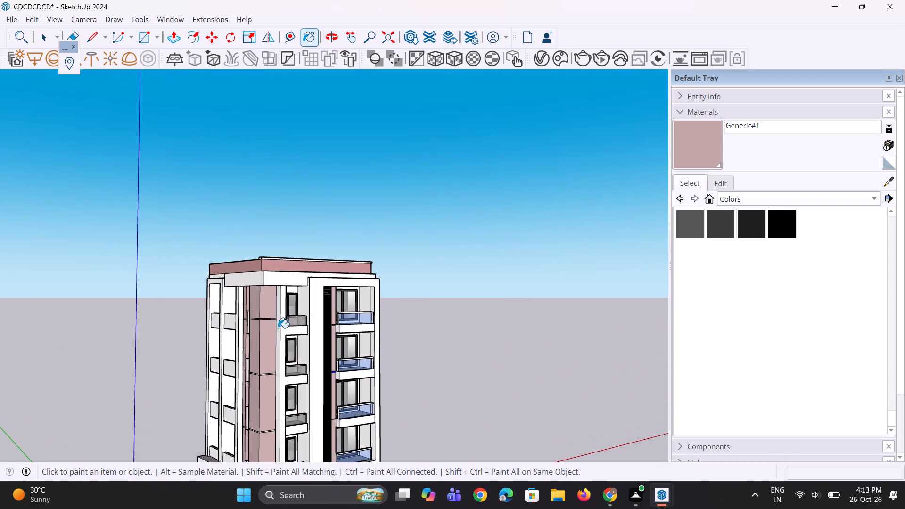
{"action": "scroll", "coordinate": [337, 313], "scroll_direction": "up", "scroll_amount": 3}
{"action": "scroll", "coordinate": [421, 369], "scroll_direction": "up", "scroll_amount": 1}
{"action": "middle_click_drag", "start_coordinate": [414, 360], "coordinate": [311, 349]}
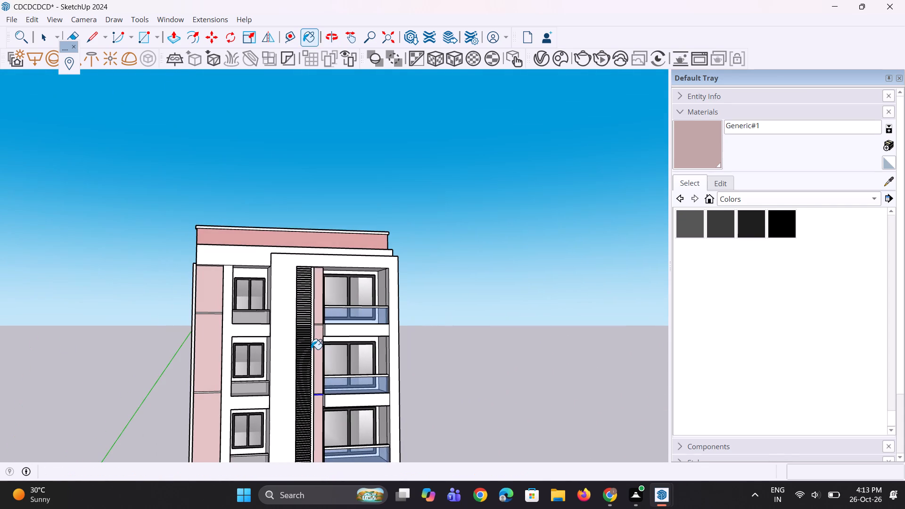
{"action": "scroll", "coordinate": [251, 361], "scroll_direction": "down", "scroll_amount": 3}
{"action": "scroll", "coordinate": [321, 294], "scroll_direction": "up", "scroll_amount": 4}
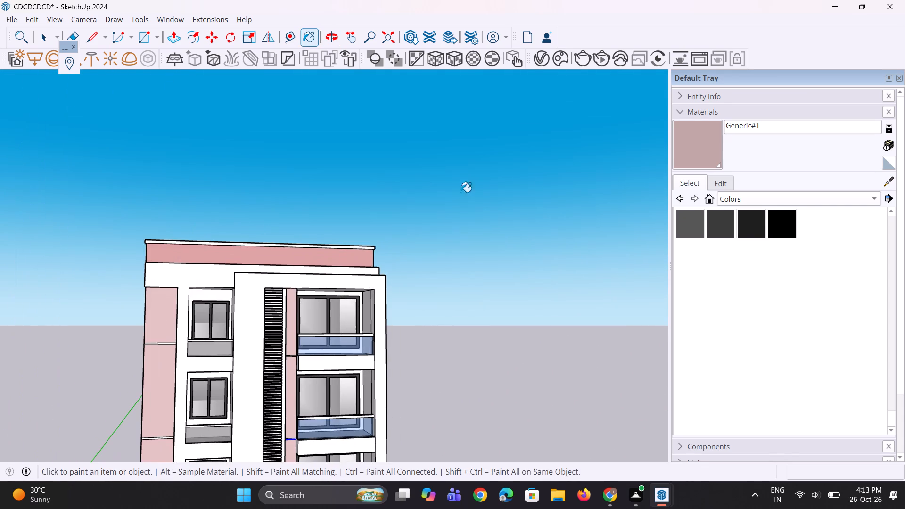
Create another generic V-Ray material in the Asset Editor.
{"action": "left_click", "coordinate": [533, 70]}
{"action": "left_click", "coordinate": [541, 62]}
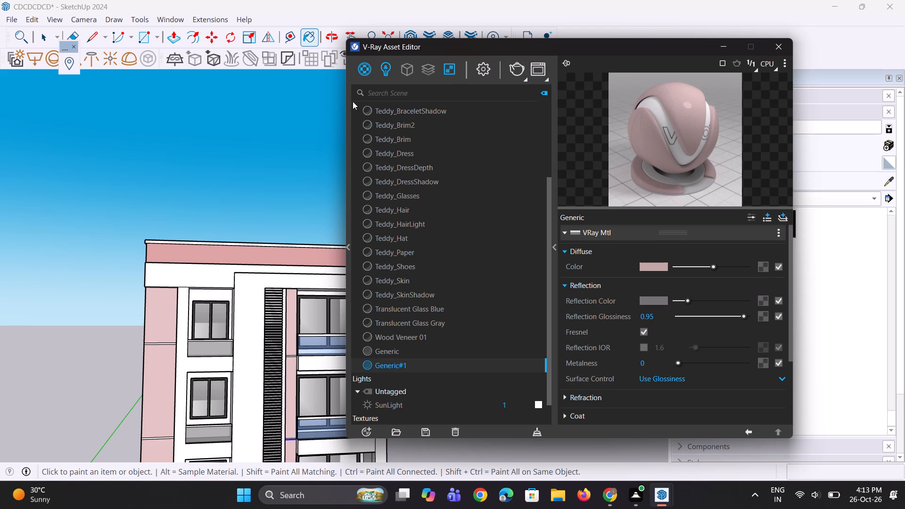
{"action": "right_click", "coordinate": [362, 68]}
{"action": "left_click", "coordinate": [375, 92]}
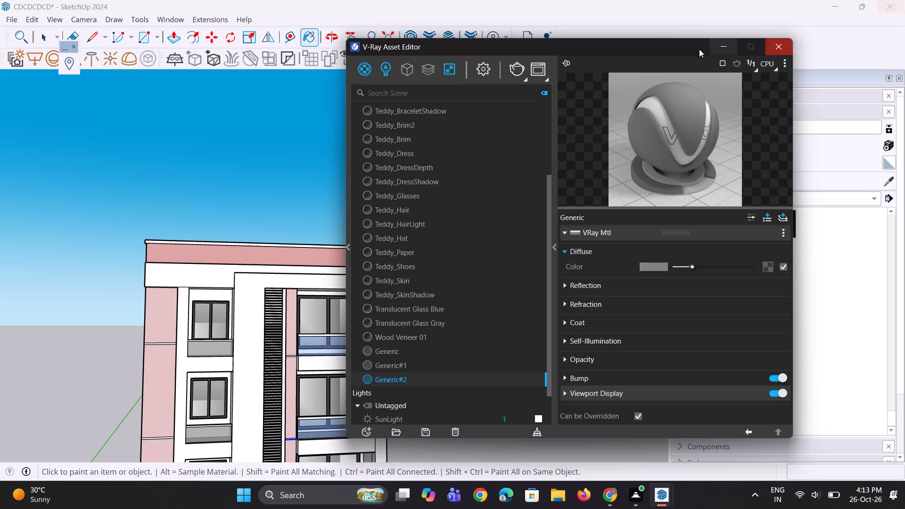
Set the Generic#2 diffuse colour to a light tan-brown of R 0.745, G 0.557, B 0.41.
{"action": "left_click", "coordinate": [650, 268]}
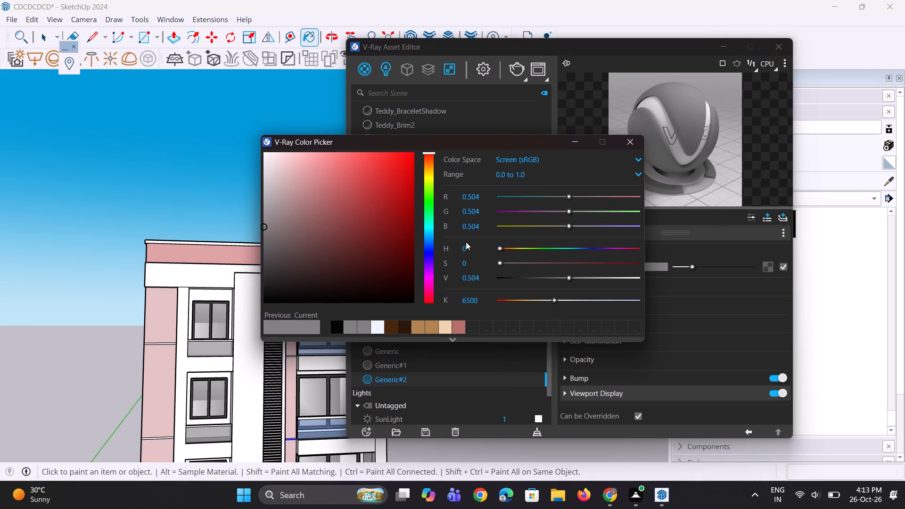
{"action": "left_click", "coordinate": [416, 326]}
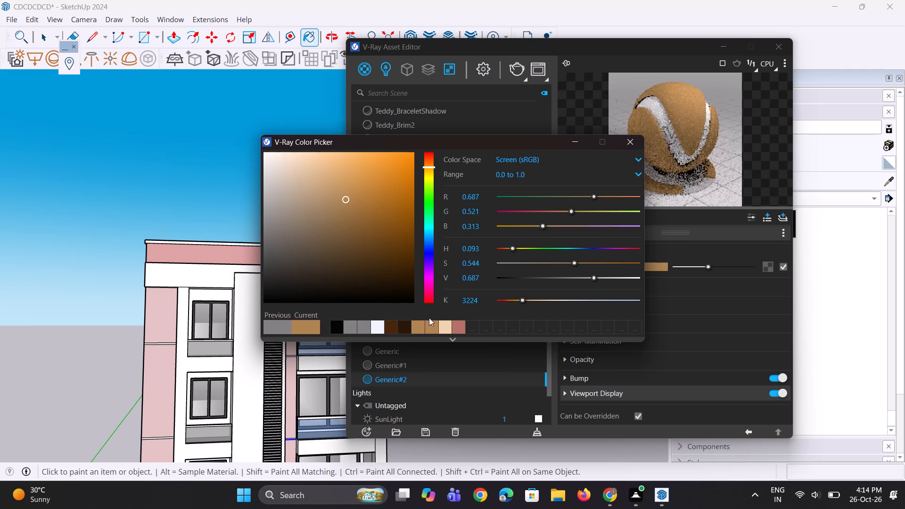
{"action": "left_click", "coordinate": [437, 328]}
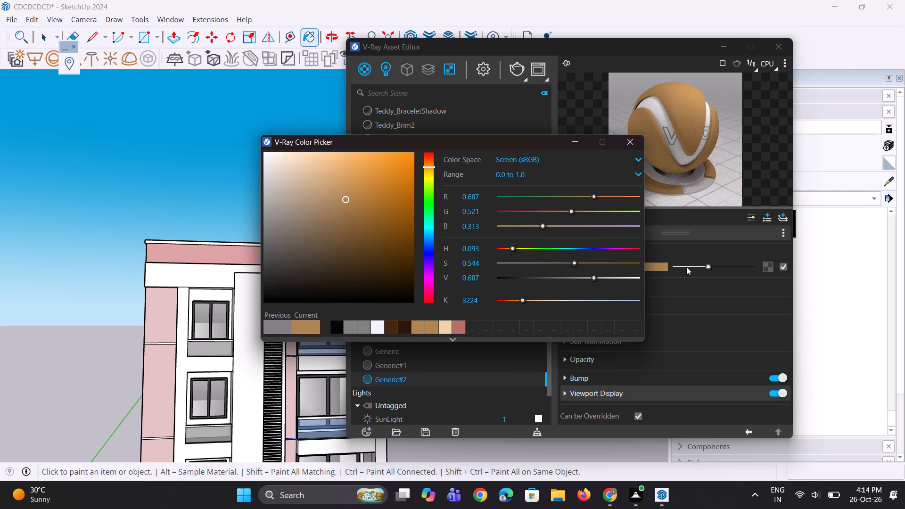
{"action": "left_click", "coordinate": [395, 325]}
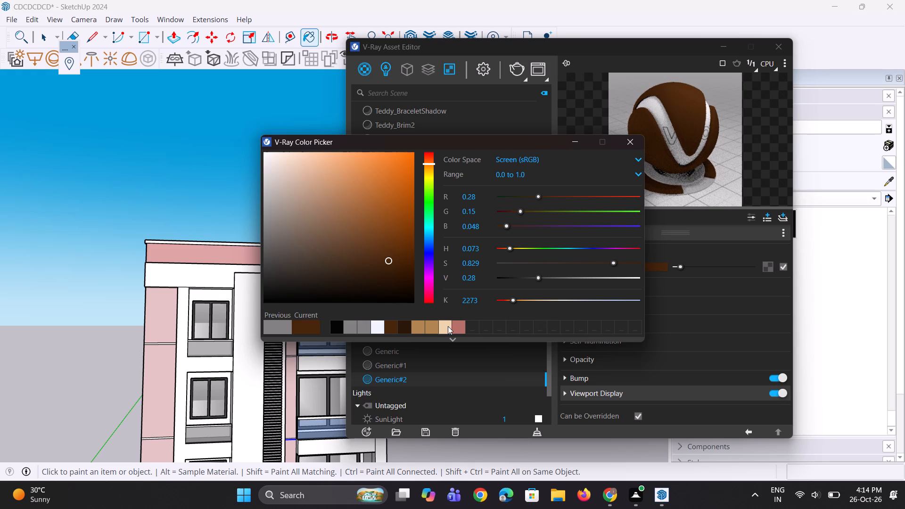
{"action": "left_click_drag", "start_coordinate": [378, 208], "coordinate": [354, 203]}
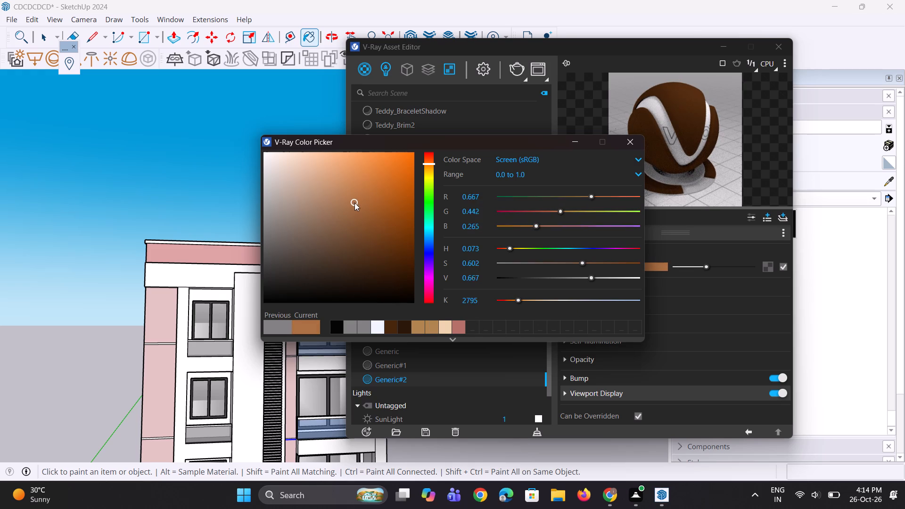
{"action": "left_click_drag", "start_coordinate": [354, 203], "coordinate": [353, 197]}
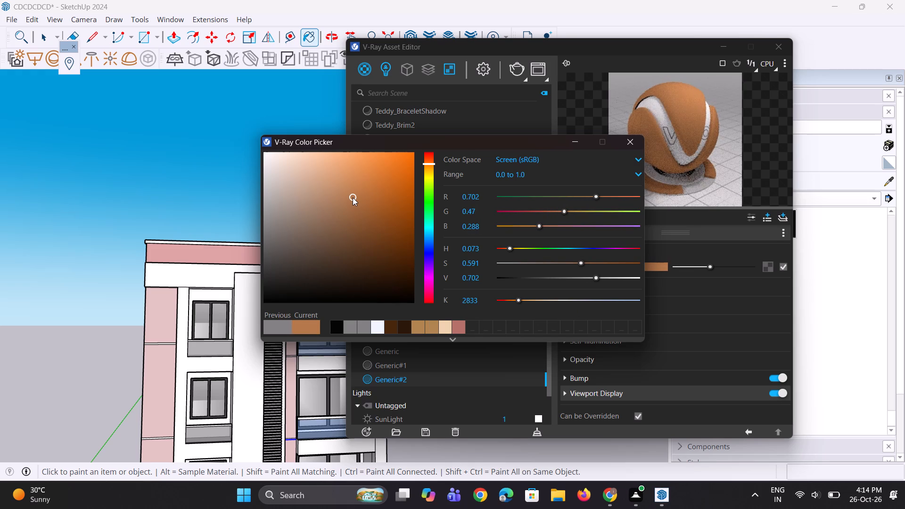
{"action": "left_click_drag", "start_coordinate": [353, 197], "coordinate": [336, 189]}
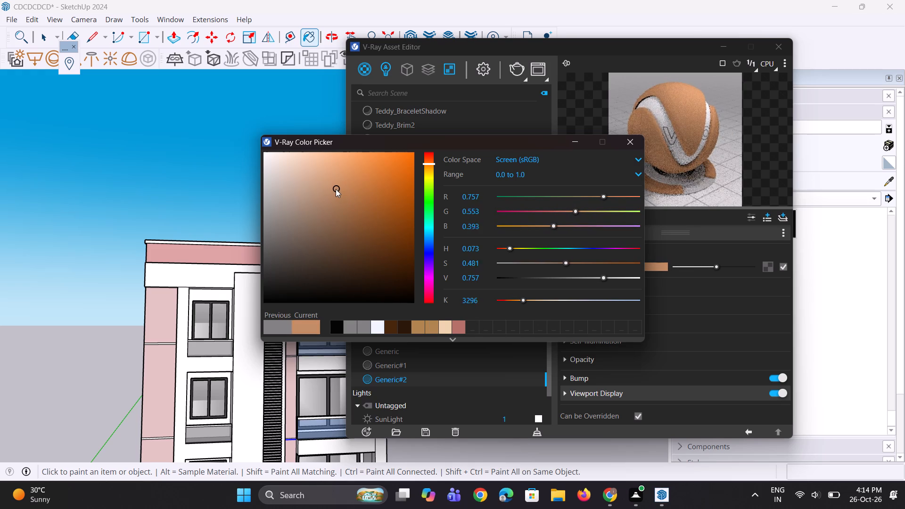
{"action": "left_click_drag", "start_coordinate": [336, 189], "coordinate": [329, 184]}
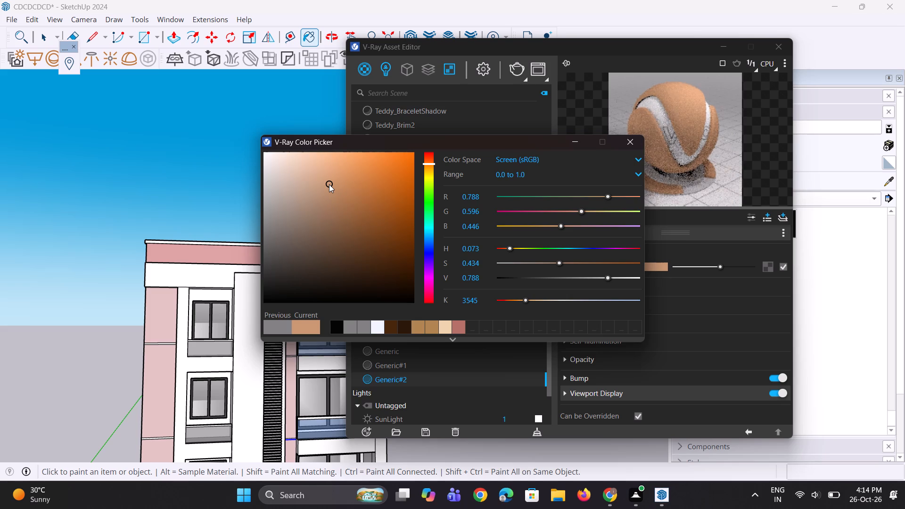
{"action": "left_click_drag", "start_coordinate": [329, 184], "coordinate": [323, 173]}
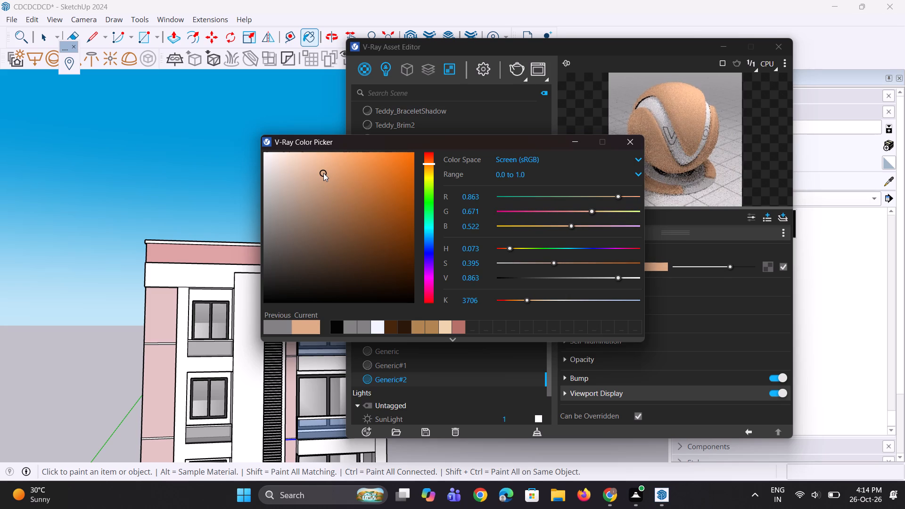
{"action": "left_click_drag", "start_coordinate": [323, 173], "coordinate": [332, 191]}
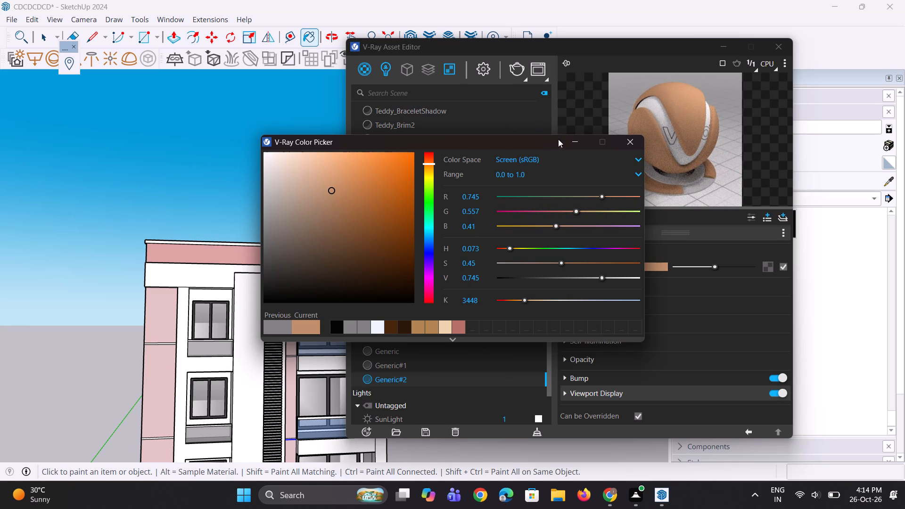
{"action": "left_click", "coordinate": [570, 139]}
Give Generic#2 a mid-grey reflection colour and a reflection glossiness of 0.95.
{"action": "left_click", "coordinate": [643, 288]}
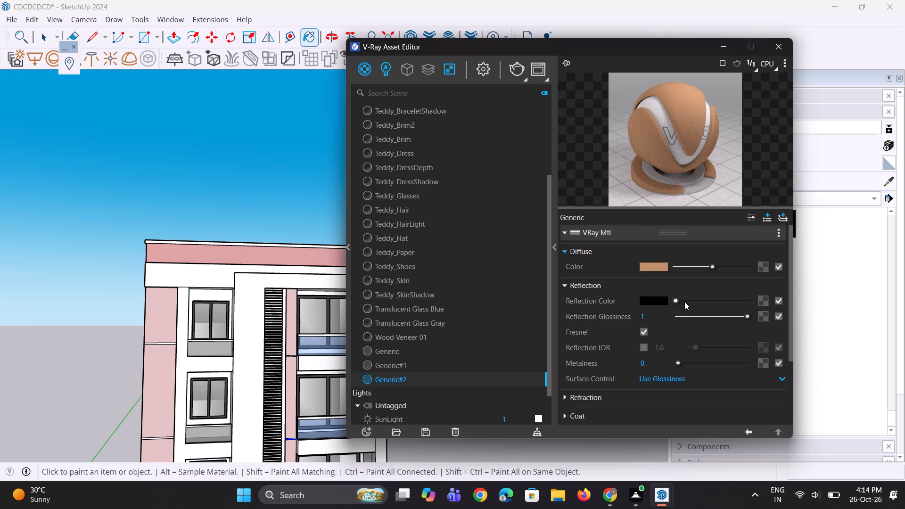
{"action": "left_click", "coordinate": [684, 302]}
{"action": "left_click", "coordinate": [691, 302]}
{"action": "left_click_drag", "start_coordinate": [656, 313], "coordinate": [625, 313]}
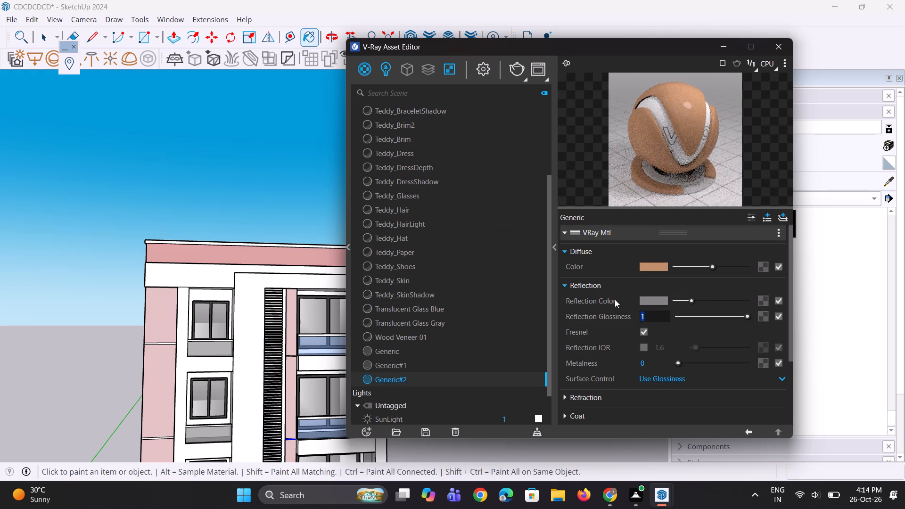
{"action": "type", "text": "0.95"}
{"action": "key", "text": "Return"}
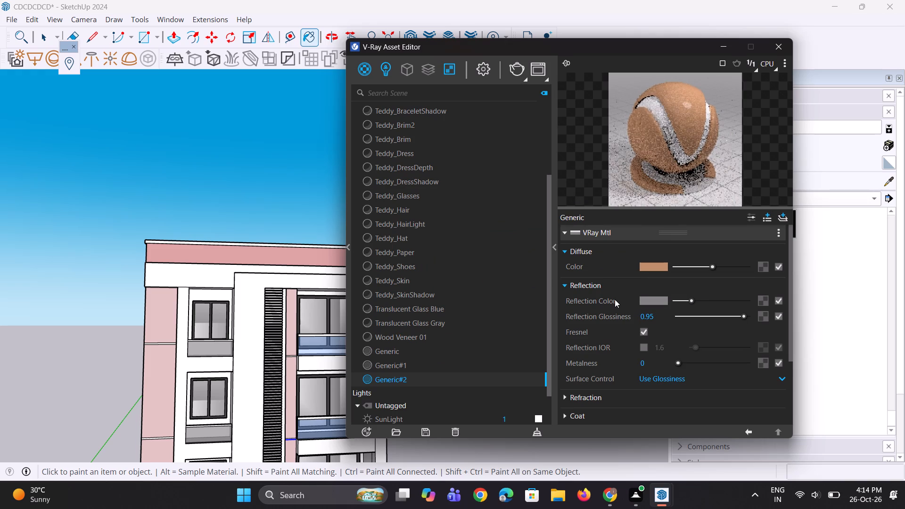
{"action": "double_click", "coordinate": [654, 126]}
{"action": "left_click", "coordinate": [729, 42]}
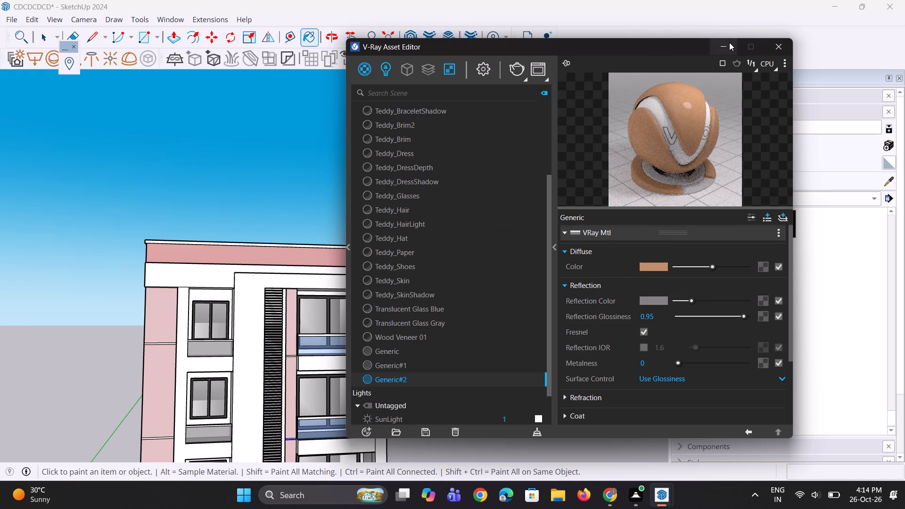
Paint the front face and window-side return of the projecting frame around the louvres and balconies in Generic#2.
{"action": "left_click", "coordinate": [716, 155]}
{"action": "scroll", "coordinate": [265, 218], "scroll_direction": "down", "scroll_amount": 4}
{"action": "scroll", "coordinate": [266, 300], "scroll_direction": "up", "scroll_amount": 3}
{"action": "left_click", "coordinate": [261, 306]}
{"action": "scroll", "coordinate": [314, 242], "scroll_direction": "down", "scroll_amount": 10}
{"action": "middle_click_drag", "start_coordinate": [307, 235], "coordinate": [304, 246]}
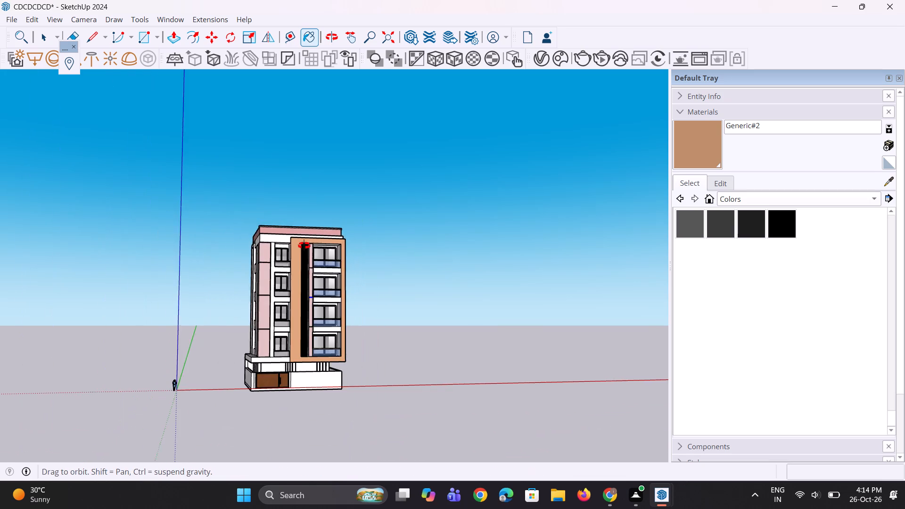
{"action": "middle_click_drag", "start_coordinate": [304, 246], "coordinate": [291, 328]}
{"action": "scroll", "coordinate": [281, 328], "scroll_direction": "up", "scroll_amount": 5}
{"action": "scroll", "coordinate": [302, 248], "scroll_direction": "up", "scroll_amount": 9}
{"action": "middle_click_drag", "start_coordinate": [296, 248], "coordinate": [377, 235]}
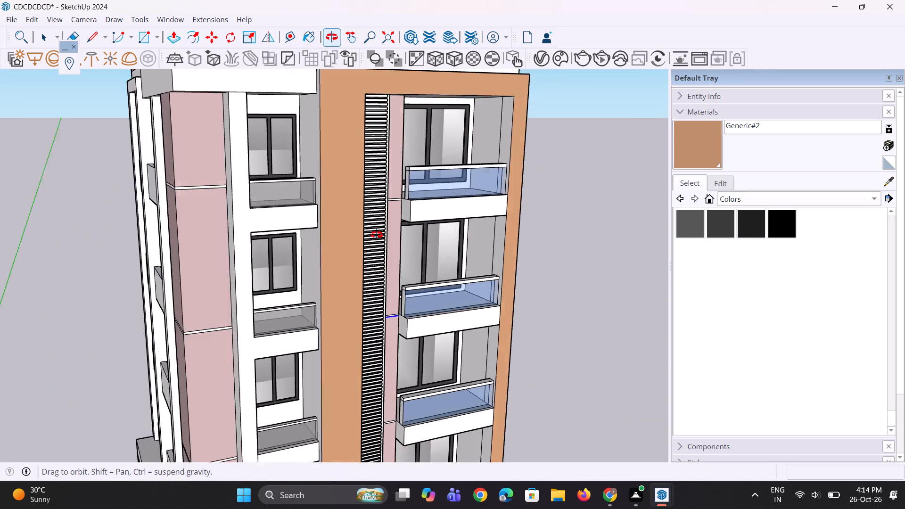
{"action": "middle_click_drag", "start_coordinate": [377, 235], "coordinate": [378, 234]}
{"action": "scroll", "coordinate": [326, 254], "scroll_direction": "up", "scroll_amount": 3}
{"action": "left_click", "coordinate": [320, 257]}
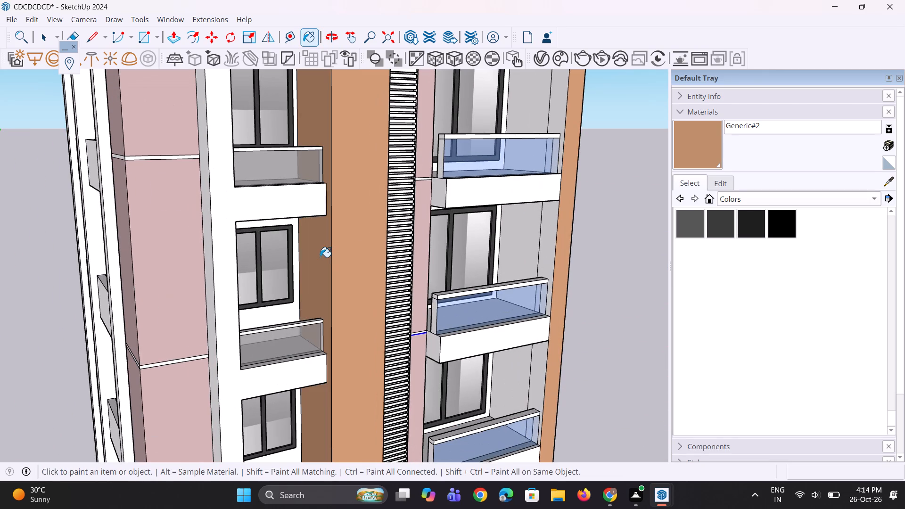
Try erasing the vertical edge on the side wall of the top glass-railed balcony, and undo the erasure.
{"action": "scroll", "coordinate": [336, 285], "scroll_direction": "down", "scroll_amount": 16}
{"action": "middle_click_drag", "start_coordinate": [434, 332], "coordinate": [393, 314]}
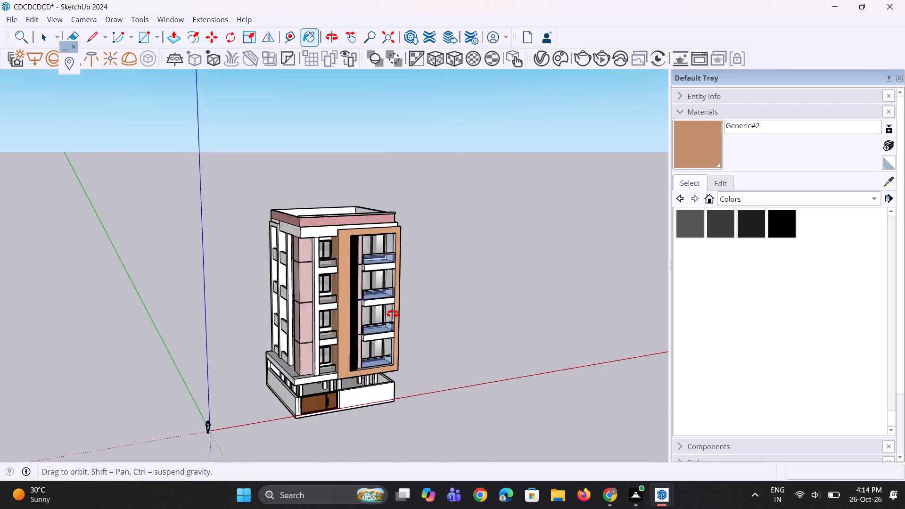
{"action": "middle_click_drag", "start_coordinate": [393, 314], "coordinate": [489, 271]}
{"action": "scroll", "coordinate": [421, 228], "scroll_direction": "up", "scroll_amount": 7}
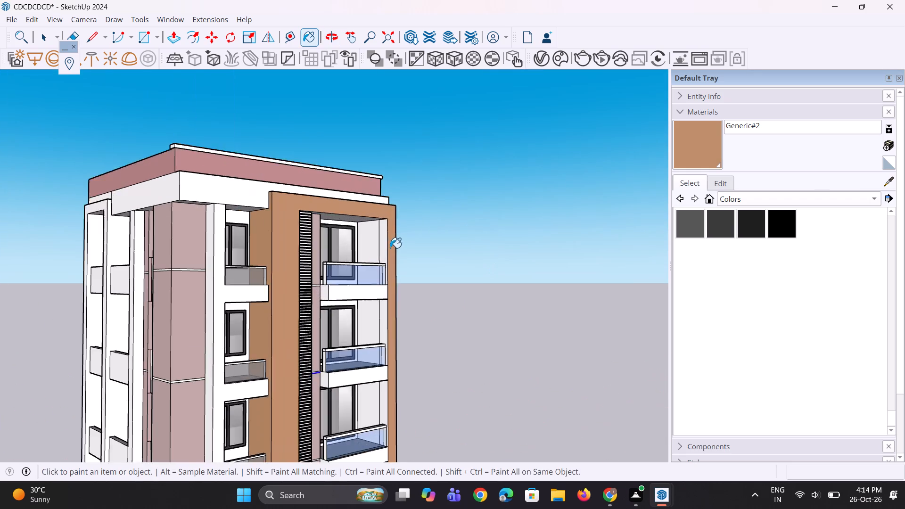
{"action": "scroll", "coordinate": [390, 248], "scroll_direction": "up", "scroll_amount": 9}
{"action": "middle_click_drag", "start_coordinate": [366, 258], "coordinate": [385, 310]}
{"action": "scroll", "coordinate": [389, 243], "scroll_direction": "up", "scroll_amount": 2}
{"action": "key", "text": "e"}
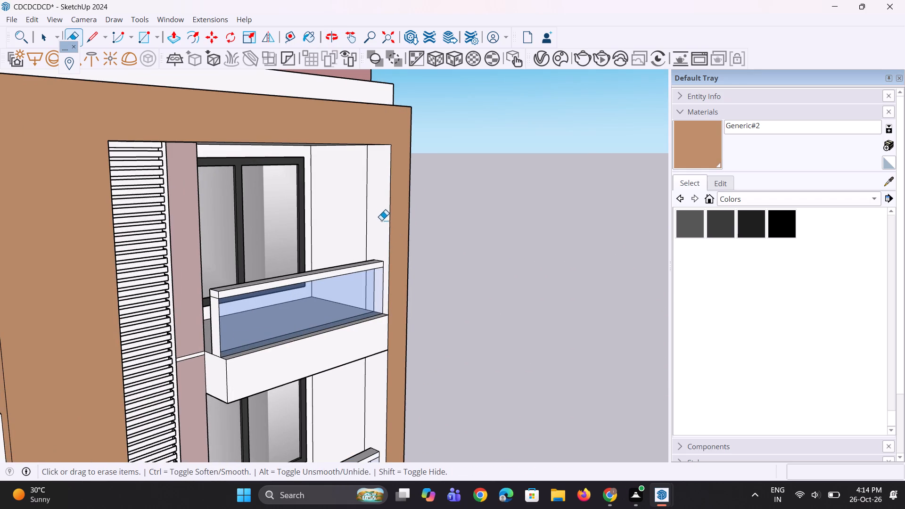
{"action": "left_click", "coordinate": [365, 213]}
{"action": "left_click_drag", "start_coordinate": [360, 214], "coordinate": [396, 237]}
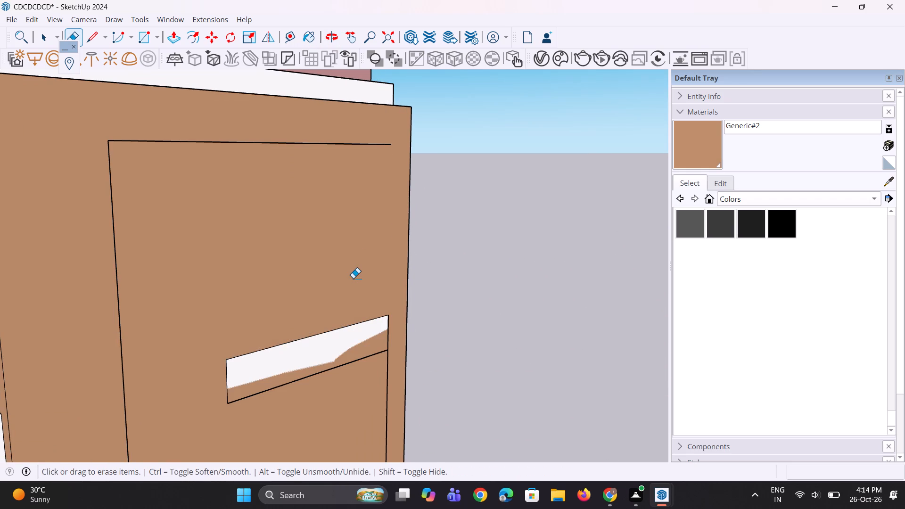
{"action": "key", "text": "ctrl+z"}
Erase the vertical dividing edges on the outer side walls of the two upper glass-railed balconies.
{"action": "scroll", "coordinate": [351, 281], "scroll_direction": "up", "scroll_amount": 2, "text": "ctrl"}
{"action": "left_click", "coordinate": [371, 208]}
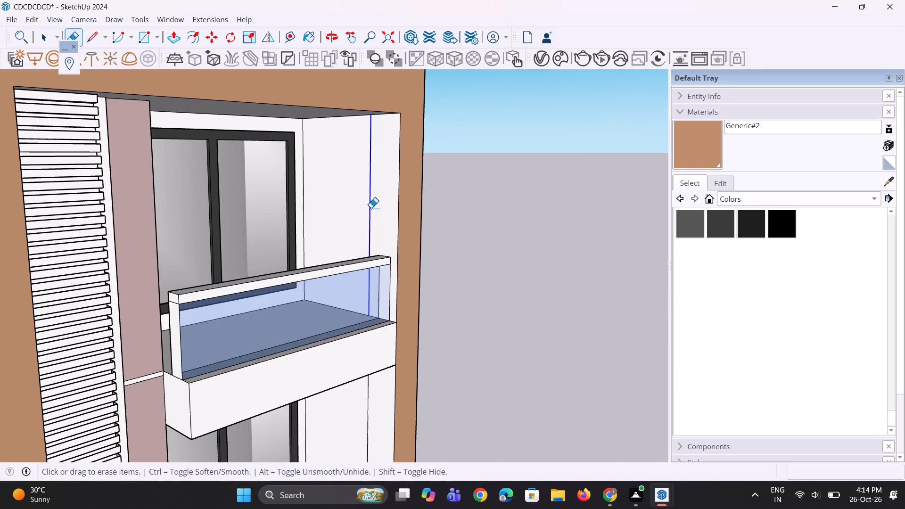
{"action": "scroll", "coordinate": [291, 178], "scroll_direction": "down", "scroll_amount": 4}
{"action": "scroll", "coordinate": [305, 344], "scroll_direction": "up", "scroll_amount": 8}
{"action": "left_click_drag", "start_coordinate": [356, 348], "coordinate": [374, 357]}
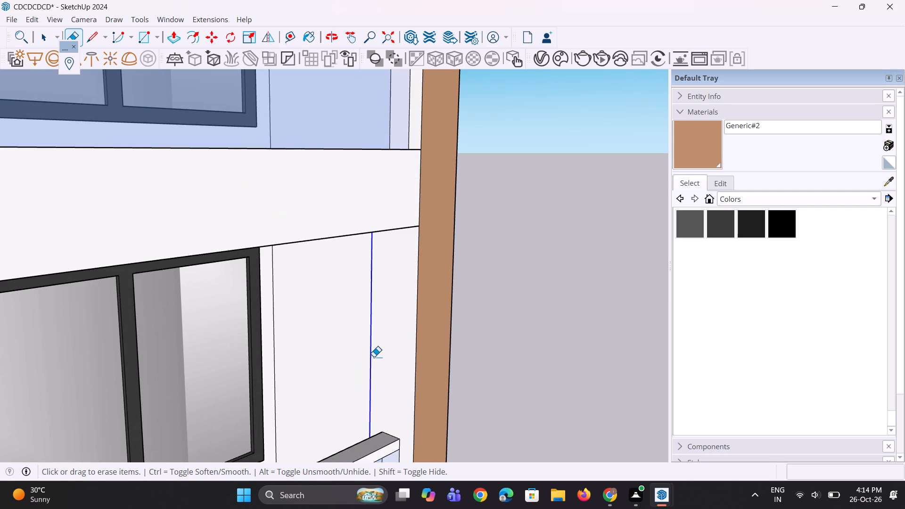
Erase the vertical dividing edges on the outer side walls of the two lower glass-railed balconies.
{"action": "scroll", "coordinate": [296, 240], "scroll_direction": "down", "scroll_amount": 11}
{"action": "scroll", "coordinate": [254, 221], "scroll_direction": "down", "scroll_amount": 6}
{"action": "middle_click_drag", "start_coordinate": [247, 350], "coordinate": [239, 289]}
{"action": "scroll", "coordinate": [247, 350], "scroll_direction": "up", "scroll_amount": 1}
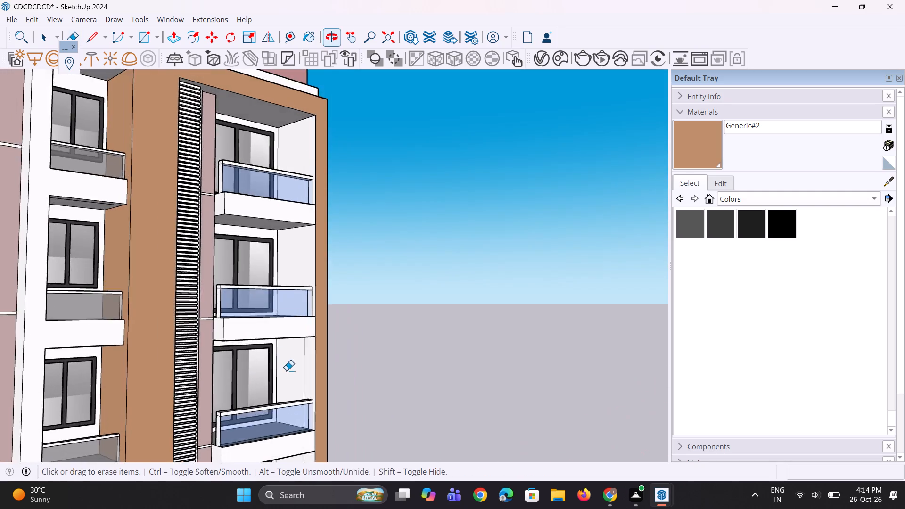
{"action": "scroll", "coordinate": [287, 370], "scroll_direction": "up", "scroll_amount": 4}
{"action": "left_click_drag", "start_coordinate": [299, 367], "coordinate": [316, 376]}
{"action": "scroll", "coordinate": [273, 219], "scroll_direction": "down", "scroll_amount": 11}
{"action": "middle_click_drag", "start_coordinate": [282, 282], "coordinate": [272, 309]}
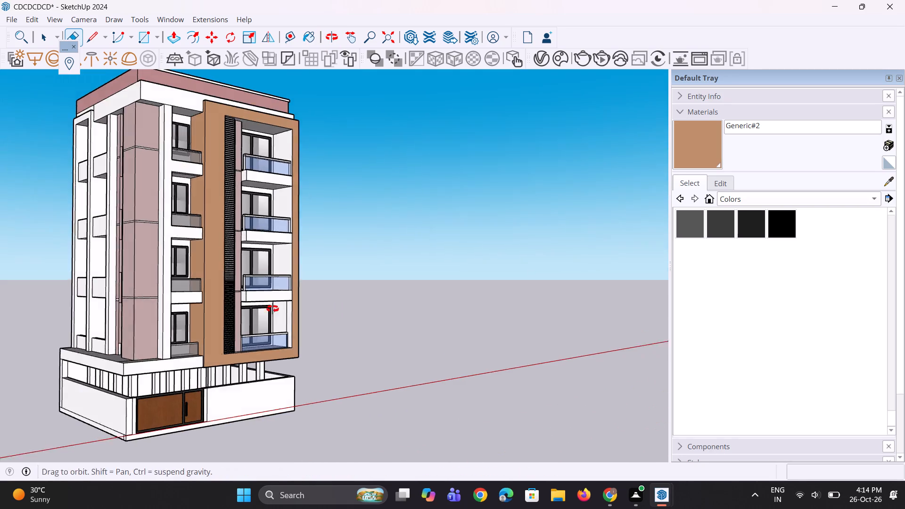
{"action": "middle_click_drag", "start_coordinate": [272, 309], "coordinate": [269, 319]}
{"action": "scroll", "coordinate": [283, 320], "scroll_direction": "up", "scroll_amount": 9}
{"action": "left_click_drag", "start_coordinate": [288, 314], "coordinate": [299, 314]}
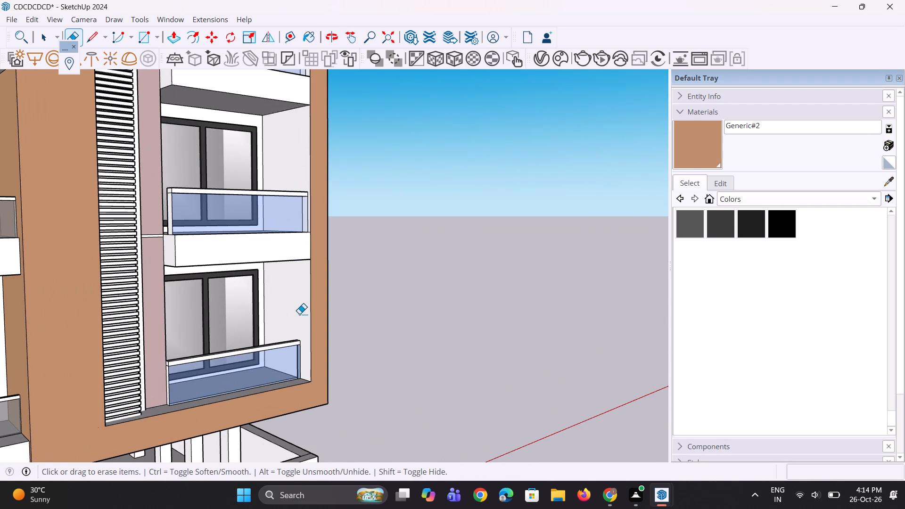
Paint the outer side walls of the four glass-railed balconies in Generic#2.
{"action": "scroll", "coordinate": [298, 327], "scroll_direction": "down", "scroll_amount": 4}
{"action": "scroll", "coordinate": [293, 339], "scroll_direction": "up", "scroll_amount": 1}
{"action": "middle_click_drag", "start_coordinate": [291, 339], "coordinate": [228, 325]}
{"action": "left_click_drag", "start_coordinate": [715, 147], "coordinate": [710, 151]}
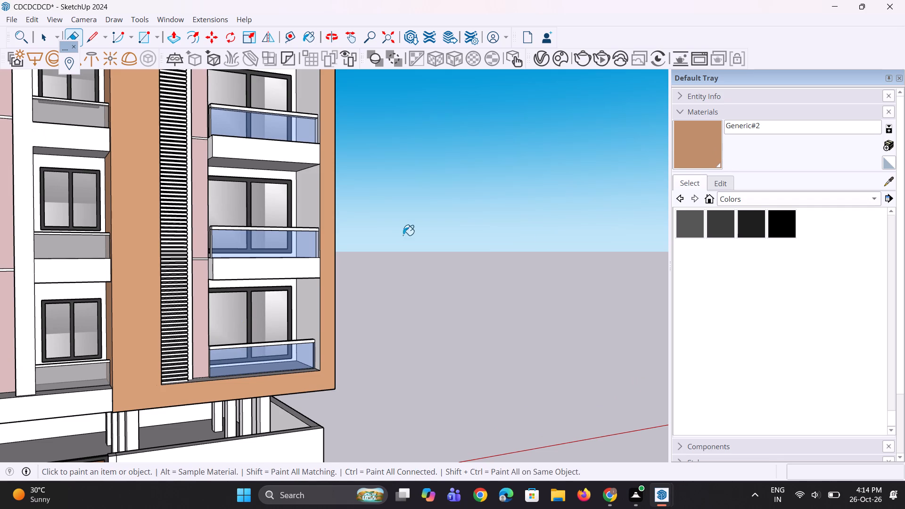
{"action": "scroll", "coordinate": [267, 296], "scroll_direction": "up", "scroll_amount": 2}
{"action": "left_click", "coordinate": [320, 326]}
{"action": "left_click", "coordinate": [321, 194]}
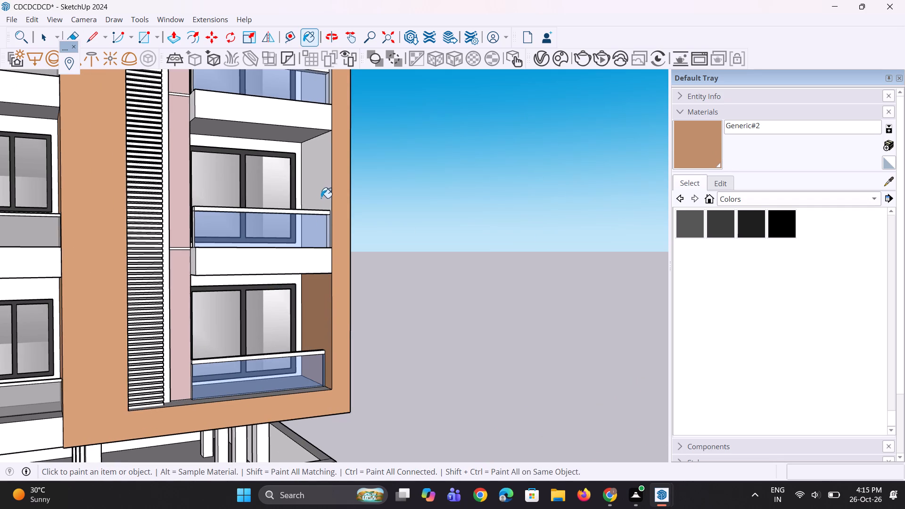
{"action": "scroll", "coordinate": [316, 412], "scroll_direction": "down", "scroll_amount": 10}
{"action": "scroll", "coordinate": [321, 270], "scroll_direction": "up", "scroll_amount": 7}
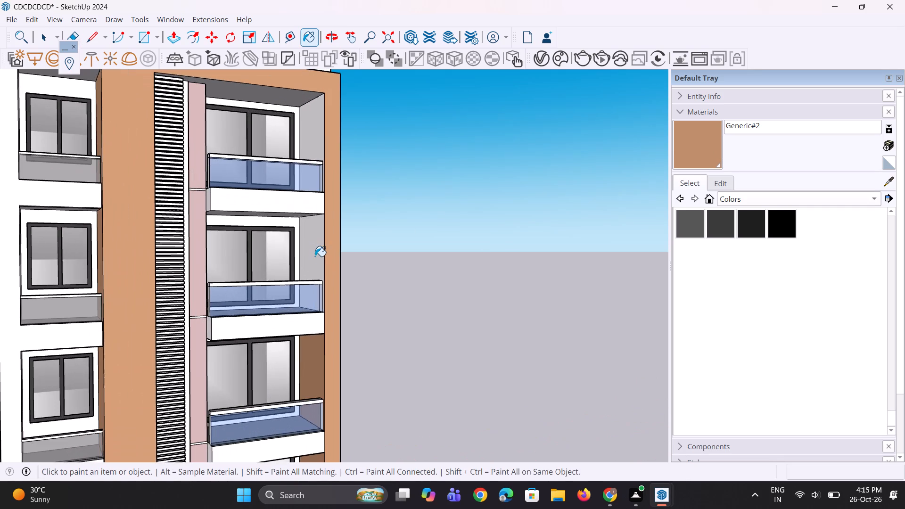
{"action": "left_click_drag", "start_coordinate": [315, 256], "coordinate": [314, 252]}
{"action": "left_click", "coordinate": [313, 145]}
Paint the ceilings above the four glass-railed balconies in Generic#2.
{"action": "scroll", "coordinate": [311, 351], "scroll_direction": "down", "scroll_amount": 4}
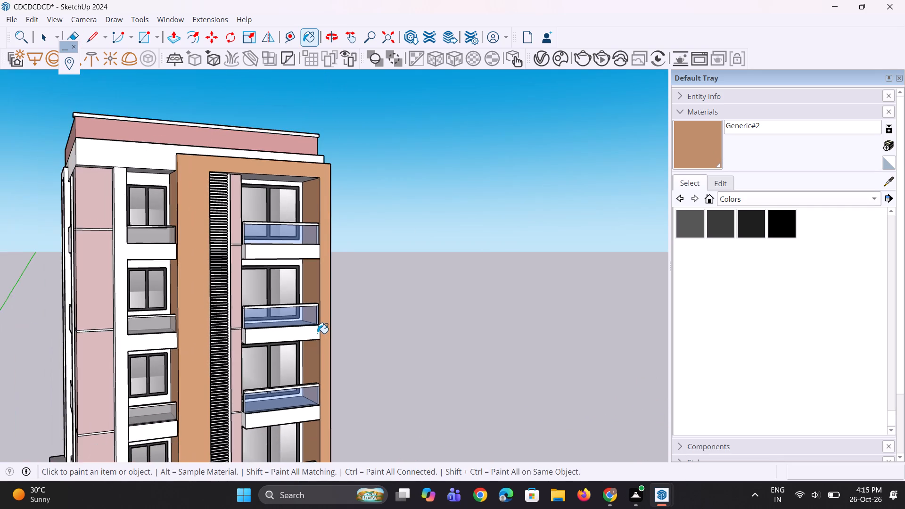
{"action": "middle_click_drag", "start_coordinate": [317, 333], "coordinate": [297, 307]}
{"action": "scroll", "coordinate": [260, 375], "scroll_direction": "down", "scroll_amount": 4}
{"action": "middle_click_drag", "start_coordinate": [270, 268], "coordinate": [258, 198]}
{"action": "scroll", "coordinate": [257, 195], "scroll_direction": "up", "scroll_amount": 4}
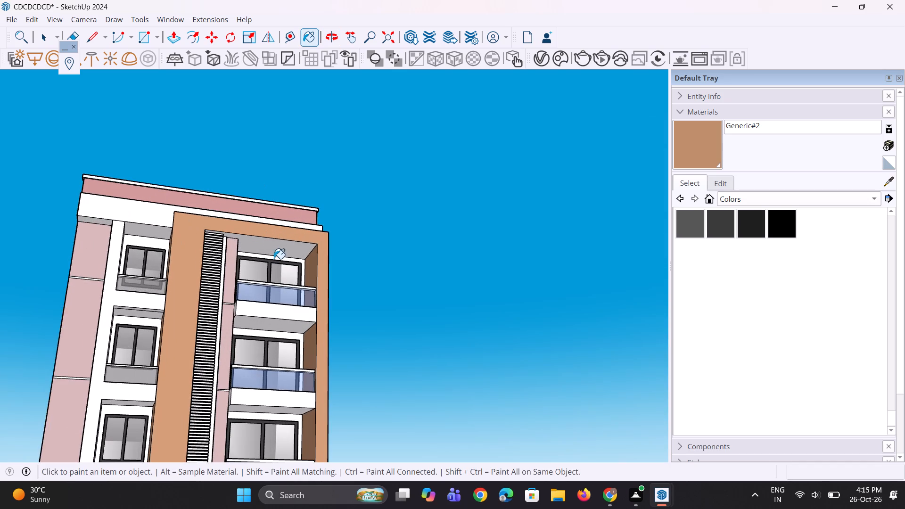
{"action": "left_click", "coordinate": [279, 249]}
{"action": "scroll", "coordinate": [294, 382], "scroll_direction": "up", "scroll_amount": 1}
{"action": "middle_click_drag", "start_coordinate": [294, 379], "coordinate": [294, 337]}
{"action": "left_click", "coordinate": [293, 318]}
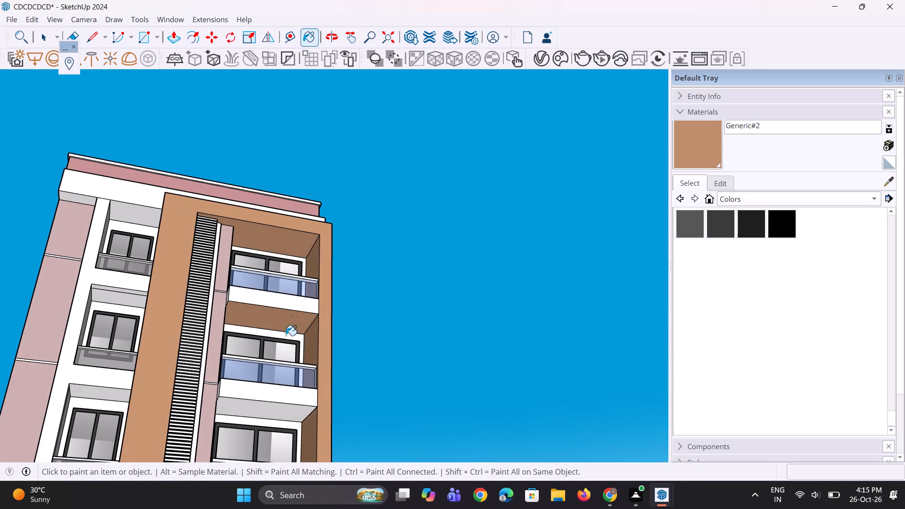
{"action": "left_click", "coordinate": [277, 410]}
{"action": "scroll", "coordinate": [222, 246], "scroll_direction": "down", "scroll_amount": 11}
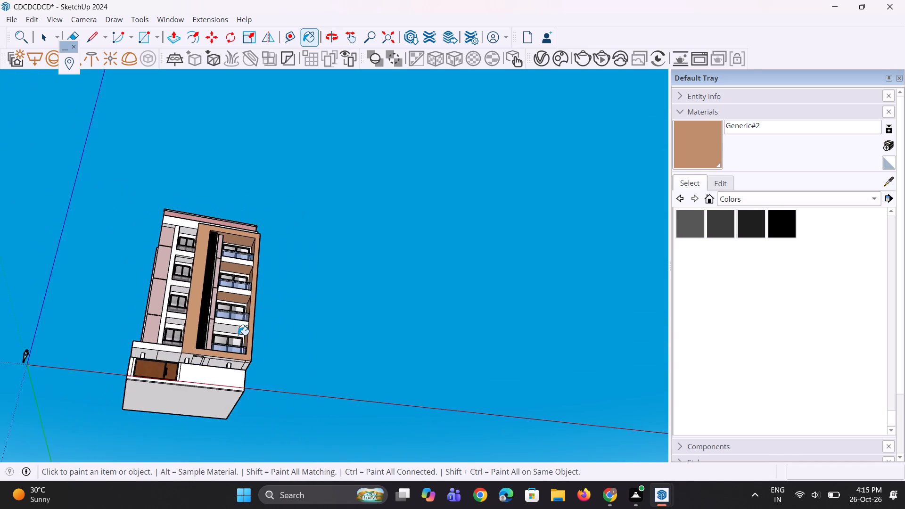
{"action": "scroll", "coordinate": [234, 340], "scroll_direction": "up", "scroll_amount": 1}
{"action": "middle_click_drag", "start_coordinate": [225, 349], "coordinate": [185, 380]}
{"action": "scroll", "coordinate": [226, 353], "scroll_direction": "up", "scroll_amount": 12}
{"action": "left_click", "coordinate": [248, 319]}
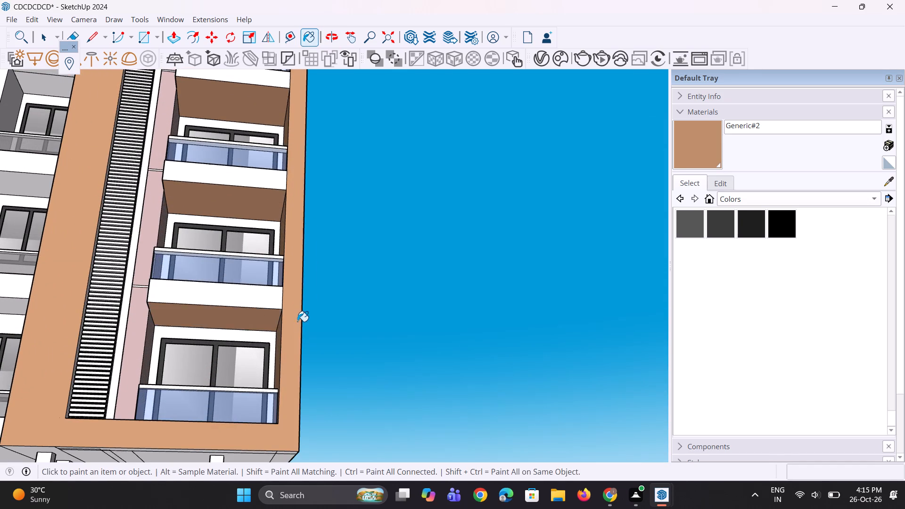
Paint the outer side face of the projecting frame, next to the plain side wall, in Generic#2.
{"action": "middle_click_drag", "start_coordinate": [297, 321], "coordinate": [50, 332]}
{"action": "scroll", "coordinate": [228, 338], "scroll_direction": "up", "scroll_amount": 2}
{"action": "left_click", "coordinate": [276, 346]}
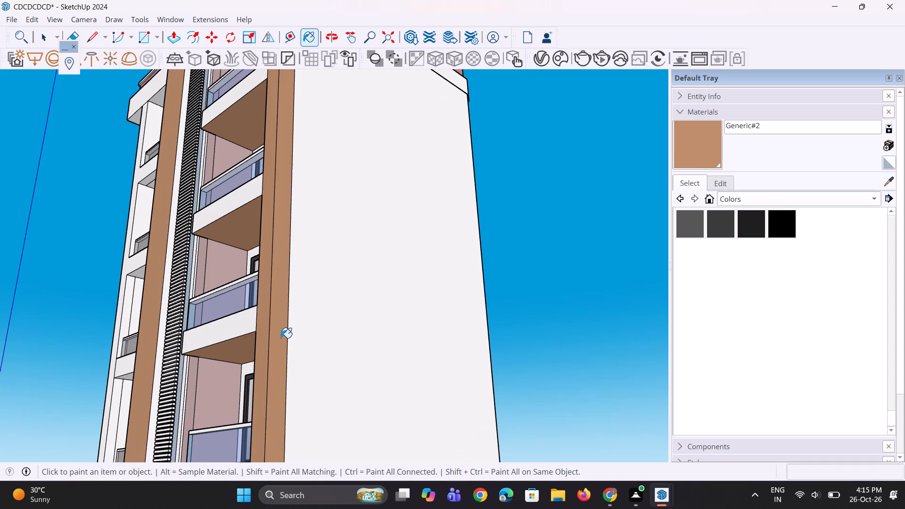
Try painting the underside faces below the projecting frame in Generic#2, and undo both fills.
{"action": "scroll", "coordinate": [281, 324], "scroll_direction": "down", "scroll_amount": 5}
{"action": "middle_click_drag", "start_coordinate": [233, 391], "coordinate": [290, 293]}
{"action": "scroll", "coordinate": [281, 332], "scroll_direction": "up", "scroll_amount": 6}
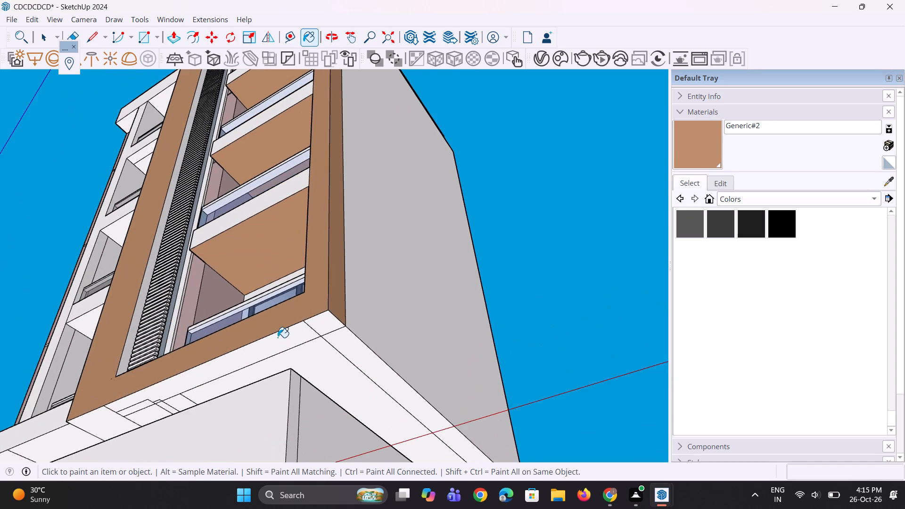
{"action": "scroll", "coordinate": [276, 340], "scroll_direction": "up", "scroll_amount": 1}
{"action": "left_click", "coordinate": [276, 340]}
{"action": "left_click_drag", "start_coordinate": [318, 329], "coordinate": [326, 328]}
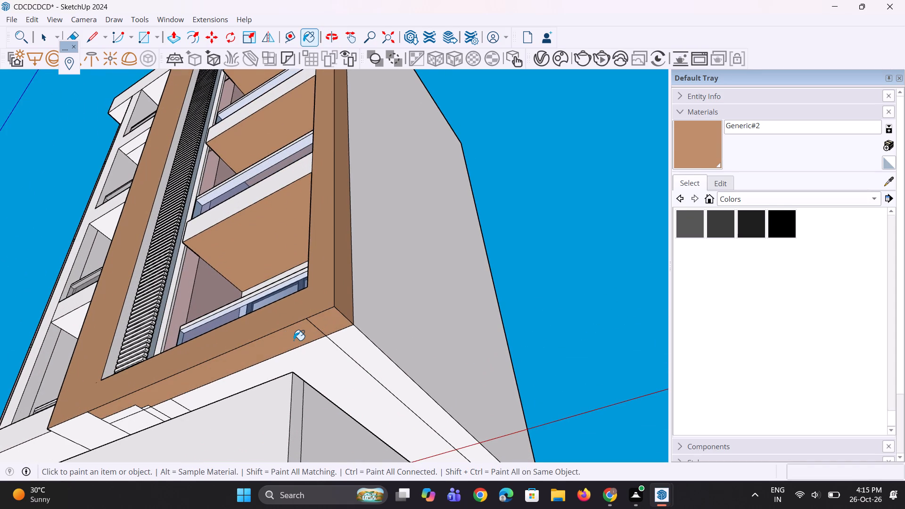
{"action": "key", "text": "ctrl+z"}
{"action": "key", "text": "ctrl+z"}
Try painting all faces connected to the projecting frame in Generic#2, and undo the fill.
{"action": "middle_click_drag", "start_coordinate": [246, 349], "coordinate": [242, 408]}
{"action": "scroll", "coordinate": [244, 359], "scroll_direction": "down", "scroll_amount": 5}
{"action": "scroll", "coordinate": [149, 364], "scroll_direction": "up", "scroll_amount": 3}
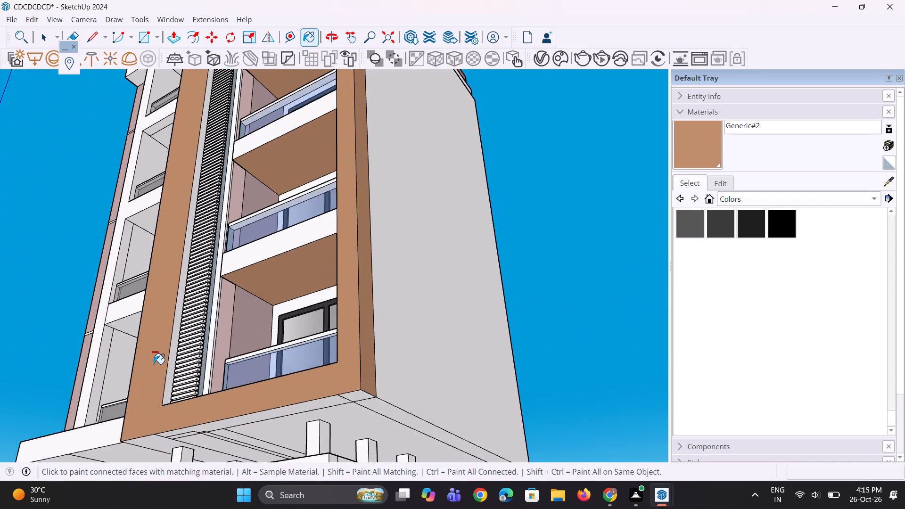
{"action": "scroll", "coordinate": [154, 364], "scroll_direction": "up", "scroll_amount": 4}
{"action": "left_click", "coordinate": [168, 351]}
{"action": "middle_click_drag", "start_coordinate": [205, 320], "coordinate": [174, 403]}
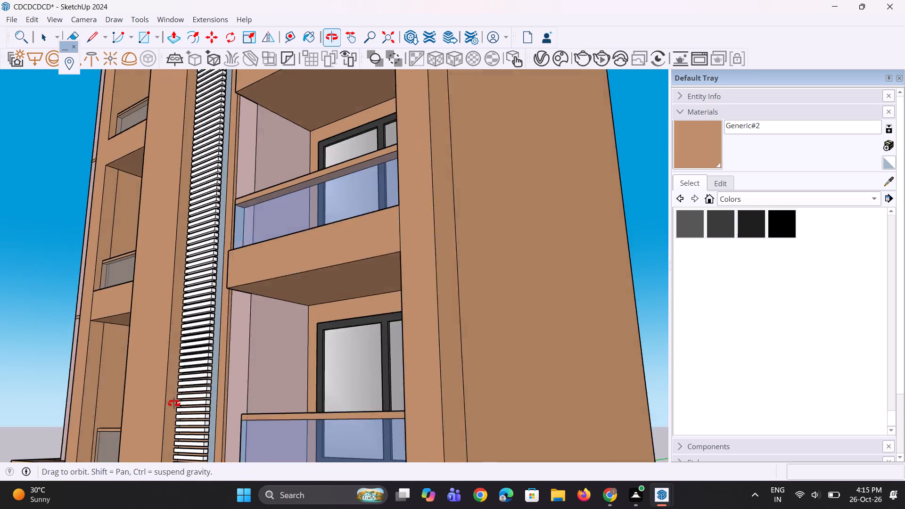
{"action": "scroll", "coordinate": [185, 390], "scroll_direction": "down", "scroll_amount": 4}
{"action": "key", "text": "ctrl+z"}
Paint the frame's inner return beside the horizontal louvres in Generic#2.
{"action": "key", "text": "space"}
{"action": "key", "text": "space"}
{"action": "key", "text": "space"}
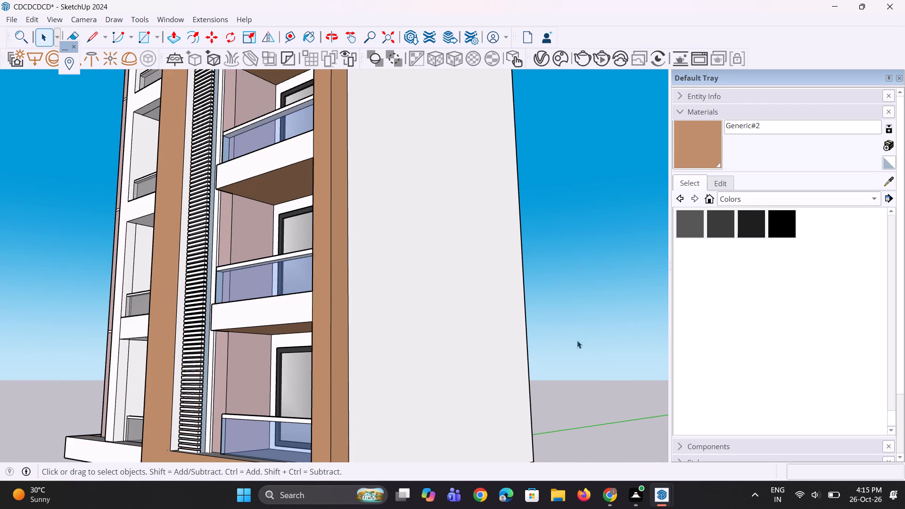
{"action": "key", "text": "space"}
{"action": "key", "text": "space"}
{"action": "double_click", "coordinate": [652, 264]}
{"action": "left_click", "coordinate": [644, 263]}
{"action": "left_click", "coordinate": [679, 158]}
{"action": "scroll", "coordinate": [284, 382], "scroll_direction": "up", "scroll_amount": 3}
{"action": "scroll", "coordinate": [147, 409], "scroll_direction": "up", "scroll_amount": 3}
{"action": "left_click", "coordinate": [156, 408]}
{"action": "scroll", "coordinate": [157, 384], "scroll_direction": "down", "scroll_amount": 8}
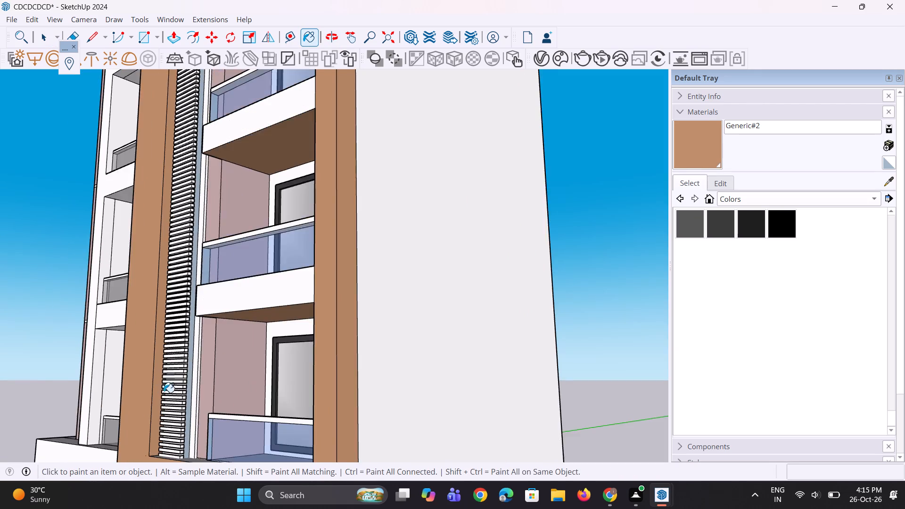
Paint the top face of the projecting frame below the roof band in Generic#2.
{"action": "scroll", "coordinate": [164, 393], "scroll_direction": "down", "scroll_amount": 8}
{"action": "scroll", "coordinate": [200, 312], "scroll_direction": "up", "scroll_amount": 1}
{"action": "middle_click_drag", "start_coordinate": [200, 312], "coordinate": [184, 508]}
{"action": "scroll", "coordinate": [211, 236], "scroll_direction": "up", "scroll_amount": 6}
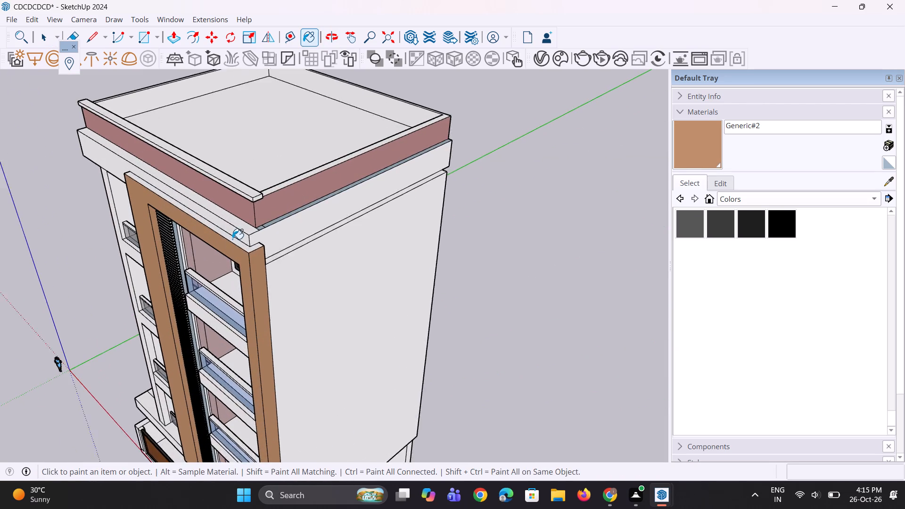
{"action": "left_click", "coordinate": [235, 239]}
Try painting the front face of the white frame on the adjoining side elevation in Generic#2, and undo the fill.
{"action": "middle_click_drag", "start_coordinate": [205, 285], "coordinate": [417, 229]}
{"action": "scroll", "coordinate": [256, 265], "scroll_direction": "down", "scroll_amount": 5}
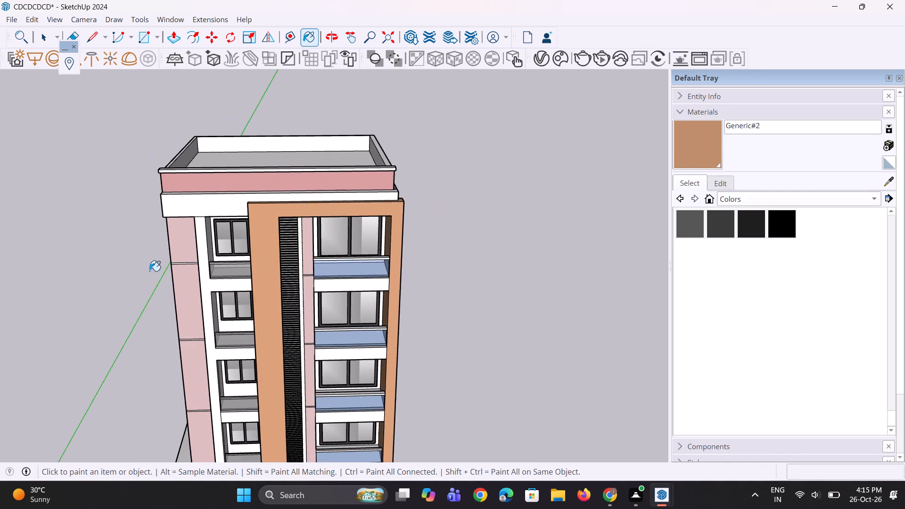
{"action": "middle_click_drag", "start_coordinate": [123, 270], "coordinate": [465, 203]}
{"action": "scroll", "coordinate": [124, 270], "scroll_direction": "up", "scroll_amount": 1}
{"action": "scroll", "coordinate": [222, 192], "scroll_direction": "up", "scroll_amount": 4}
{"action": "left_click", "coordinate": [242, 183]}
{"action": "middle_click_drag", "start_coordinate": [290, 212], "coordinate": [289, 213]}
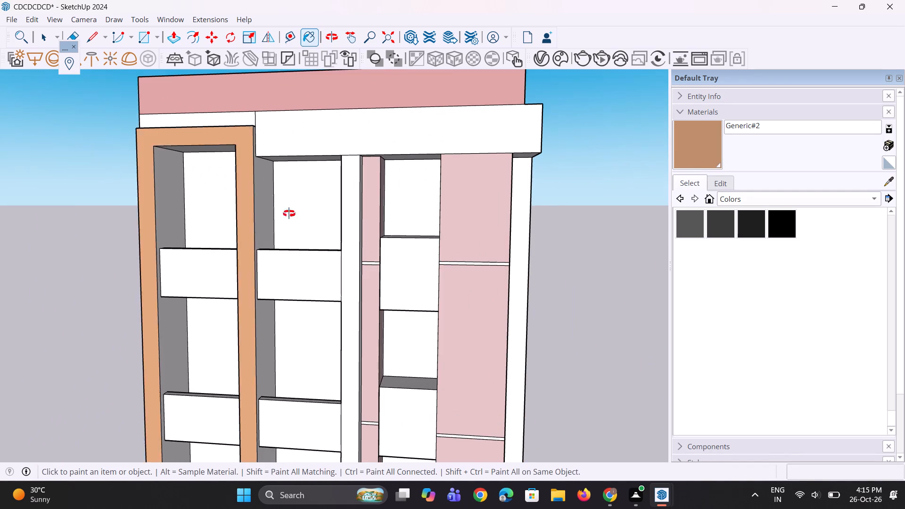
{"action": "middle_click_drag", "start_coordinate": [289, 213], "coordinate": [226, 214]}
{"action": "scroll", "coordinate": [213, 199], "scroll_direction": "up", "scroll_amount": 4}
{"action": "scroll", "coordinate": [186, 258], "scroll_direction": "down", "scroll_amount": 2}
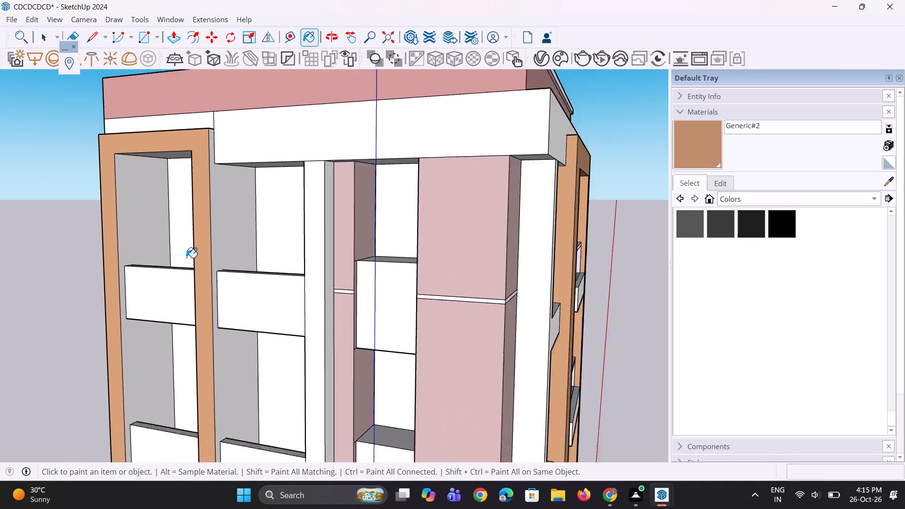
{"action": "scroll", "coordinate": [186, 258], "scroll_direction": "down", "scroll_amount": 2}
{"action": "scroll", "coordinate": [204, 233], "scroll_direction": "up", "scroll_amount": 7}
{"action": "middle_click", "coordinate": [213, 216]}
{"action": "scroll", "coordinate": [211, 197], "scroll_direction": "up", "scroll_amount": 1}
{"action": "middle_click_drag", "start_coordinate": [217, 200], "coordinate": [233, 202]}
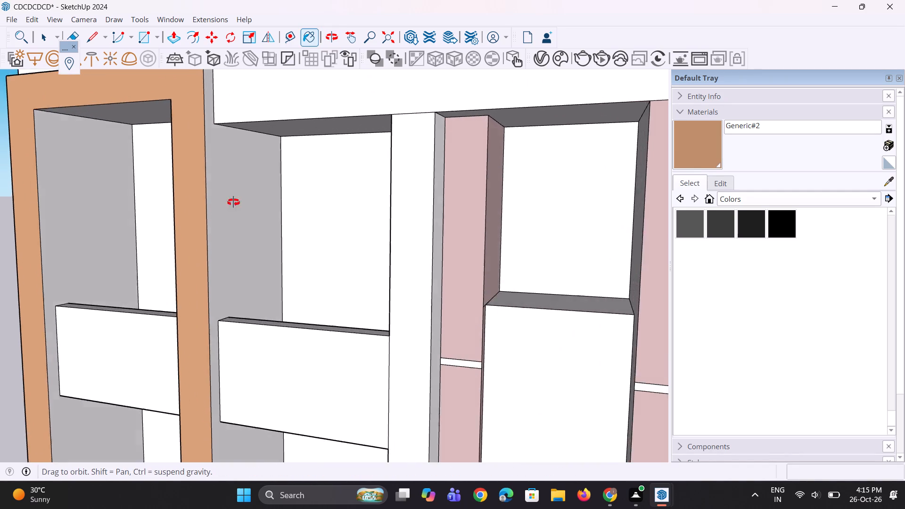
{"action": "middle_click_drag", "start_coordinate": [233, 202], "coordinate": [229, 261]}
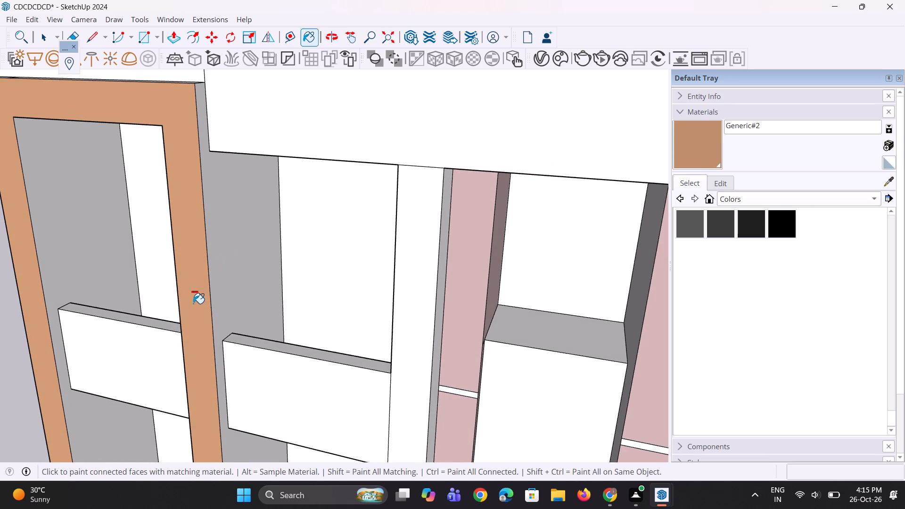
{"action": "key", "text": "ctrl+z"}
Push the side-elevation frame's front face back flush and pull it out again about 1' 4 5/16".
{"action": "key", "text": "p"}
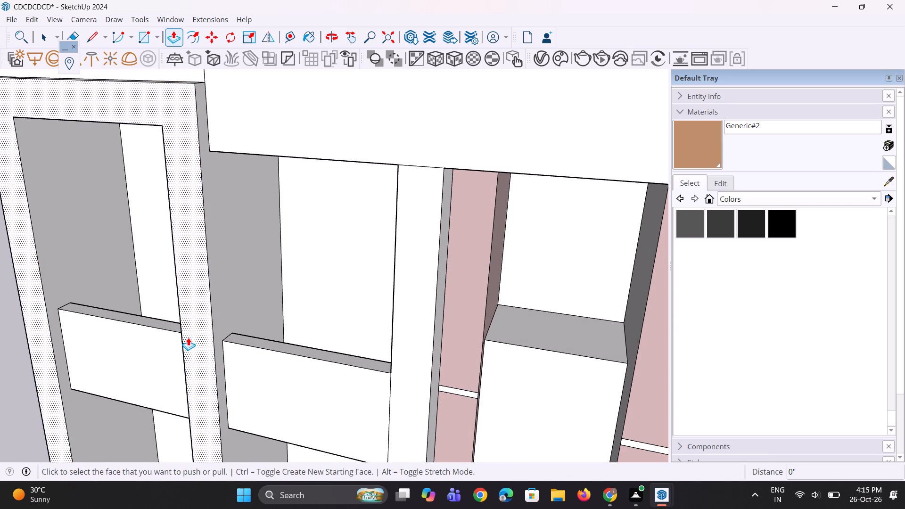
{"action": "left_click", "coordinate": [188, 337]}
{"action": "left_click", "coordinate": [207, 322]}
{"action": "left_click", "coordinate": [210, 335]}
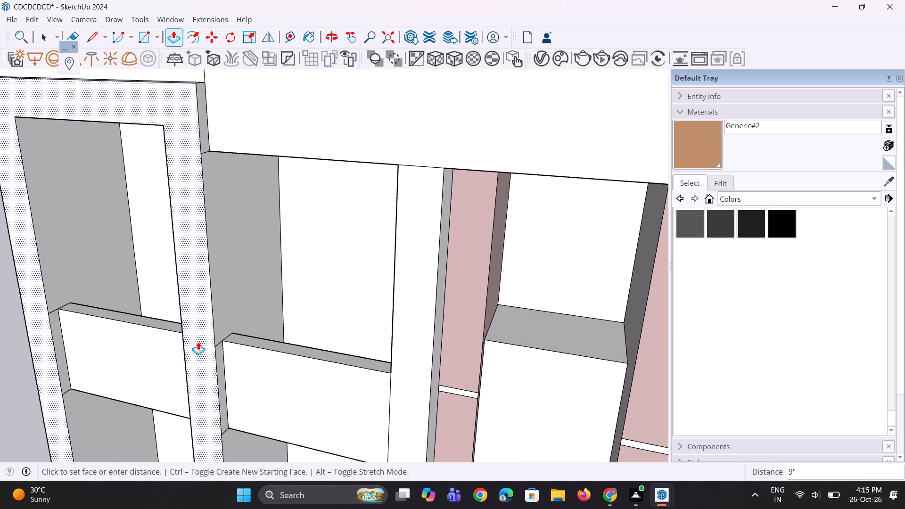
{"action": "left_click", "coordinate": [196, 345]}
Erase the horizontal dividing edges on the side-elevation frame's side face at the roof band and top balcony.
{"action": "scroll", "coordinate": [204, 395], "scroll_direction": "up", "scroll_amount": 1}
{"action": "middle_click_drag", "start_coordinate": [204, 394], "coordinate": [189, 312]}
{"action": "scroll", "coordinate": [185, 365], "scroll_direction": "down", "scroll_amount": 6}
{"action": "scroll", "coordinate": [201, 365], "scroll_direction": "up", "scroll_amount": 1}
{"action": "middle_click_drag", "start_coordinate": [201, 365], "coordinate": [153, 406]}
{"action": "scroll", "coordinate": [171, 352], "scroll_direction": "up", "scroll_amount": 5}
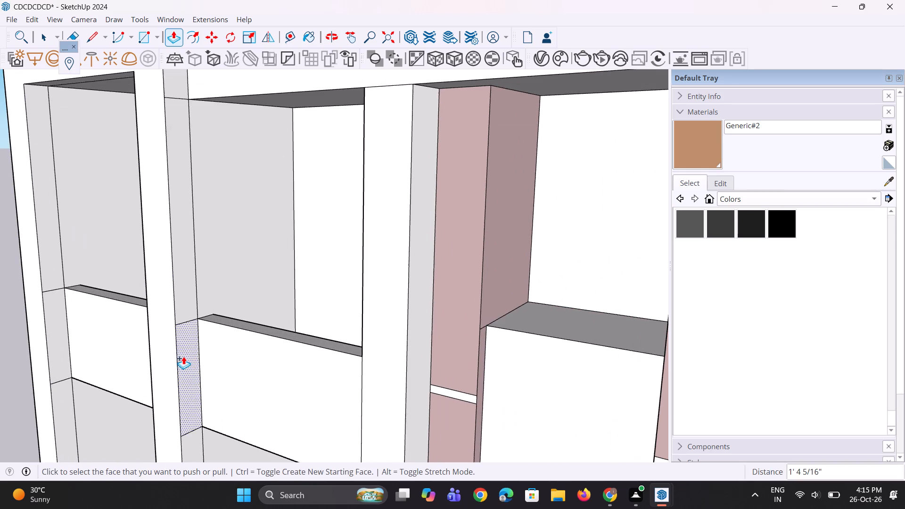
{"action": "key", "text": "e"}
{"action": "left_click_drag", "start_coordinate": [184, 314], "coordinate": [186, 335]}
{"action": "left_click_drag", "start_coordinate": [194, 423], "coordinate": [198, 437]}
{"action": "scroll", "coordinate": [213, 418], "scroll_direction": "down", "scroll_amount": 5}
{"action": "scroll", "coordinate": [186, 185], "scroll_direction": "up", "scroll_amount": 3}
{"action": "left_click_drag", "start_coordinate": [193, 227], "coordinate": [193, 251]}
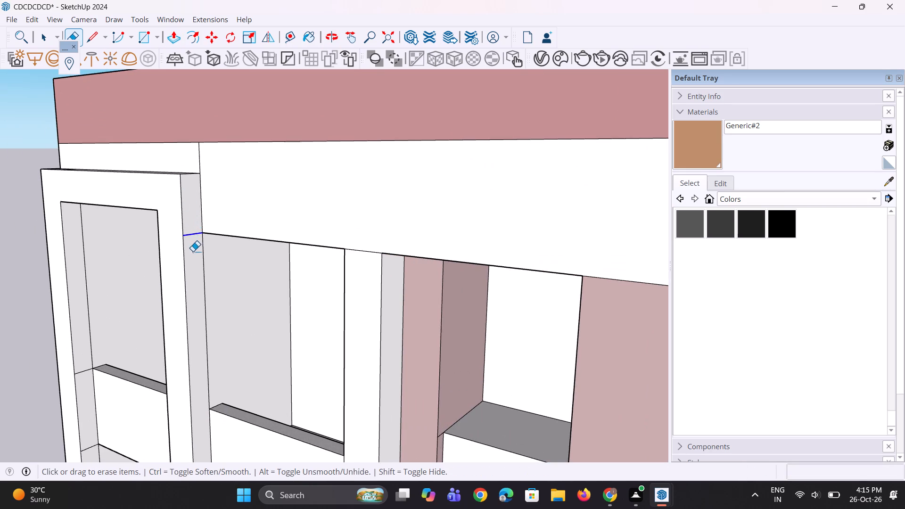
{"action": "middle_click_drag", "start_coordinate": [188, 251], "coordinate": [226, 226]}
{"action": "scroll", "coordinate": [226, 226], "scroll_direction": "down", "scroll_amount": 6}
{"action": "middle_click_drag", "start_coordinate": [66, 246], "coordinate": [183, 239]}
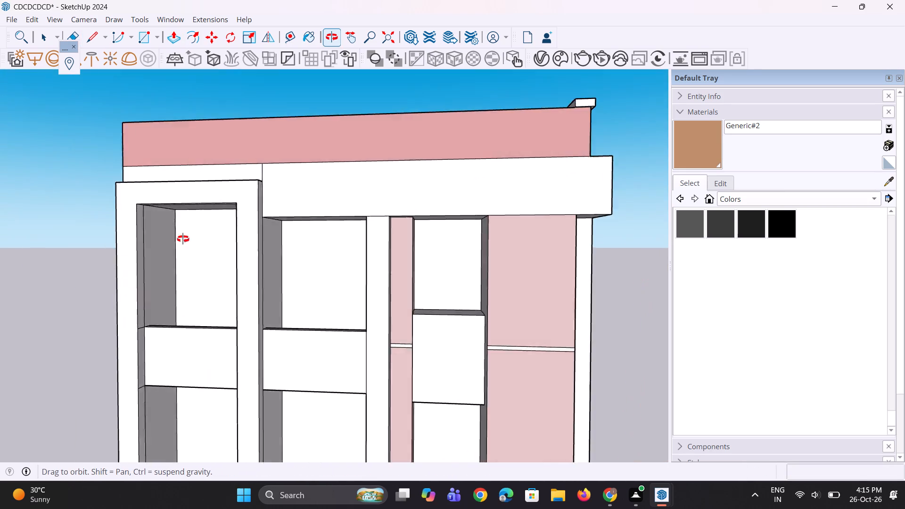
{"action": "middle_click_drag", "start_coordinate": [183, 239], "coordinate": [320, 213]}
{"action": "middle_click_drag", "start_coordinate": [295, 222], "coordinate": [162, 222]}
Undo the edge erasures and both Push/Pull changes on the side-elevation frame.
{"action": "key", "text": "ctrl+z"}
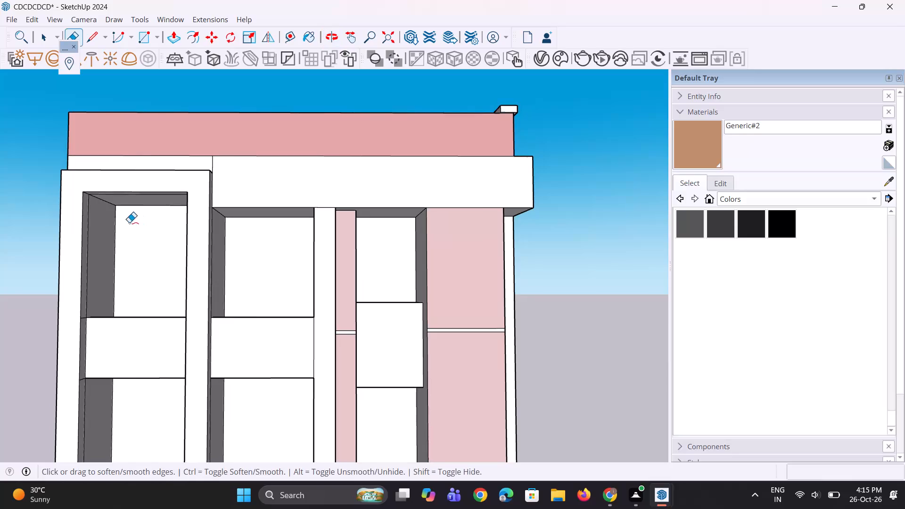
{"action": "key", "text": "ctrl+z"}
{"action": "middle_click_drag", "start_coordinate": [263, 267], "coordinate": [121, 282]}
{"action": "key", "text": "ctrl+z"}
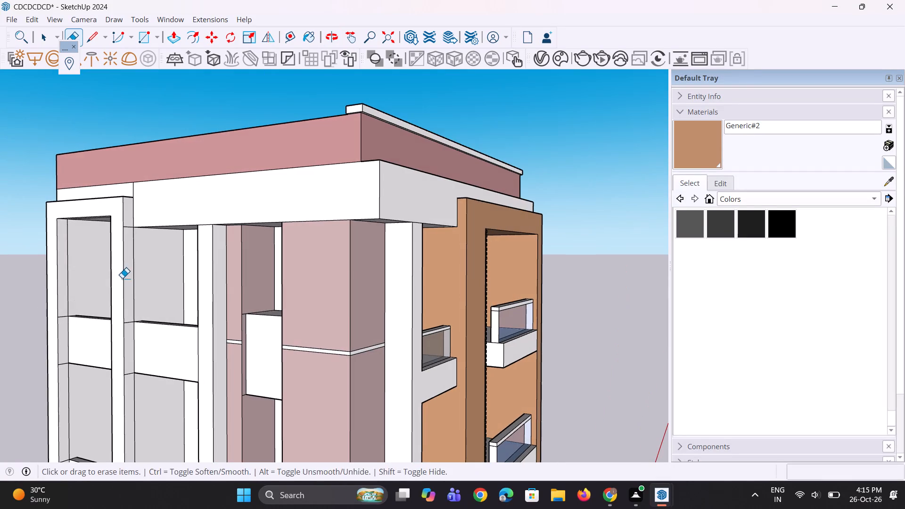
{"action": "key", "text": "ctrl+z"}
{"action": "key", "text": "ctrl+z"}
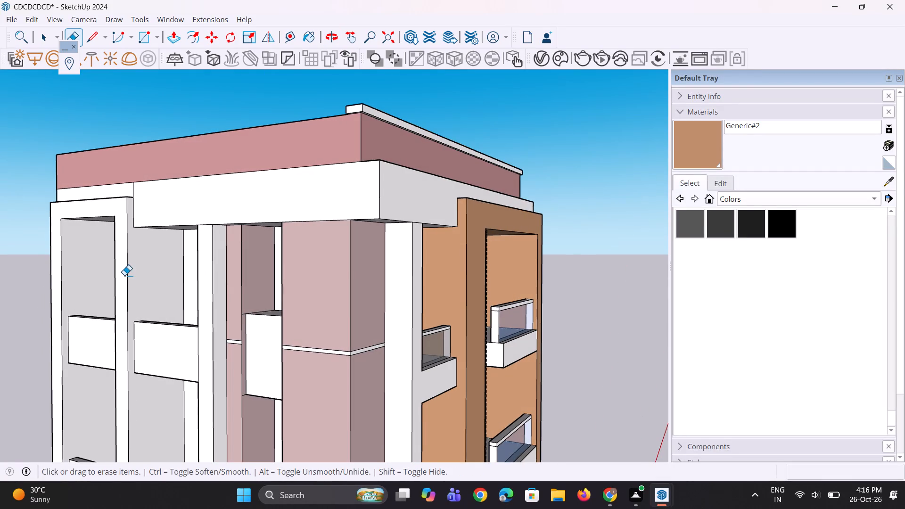
Push the side-elevation frame's front face back 10 1/8" and pull it out as a new extrusion of about 1' 2 3/8".
{"action": "scroll", "coordinate": [121, 285], "scroll_direction": "up", "scroll_amount": 3}
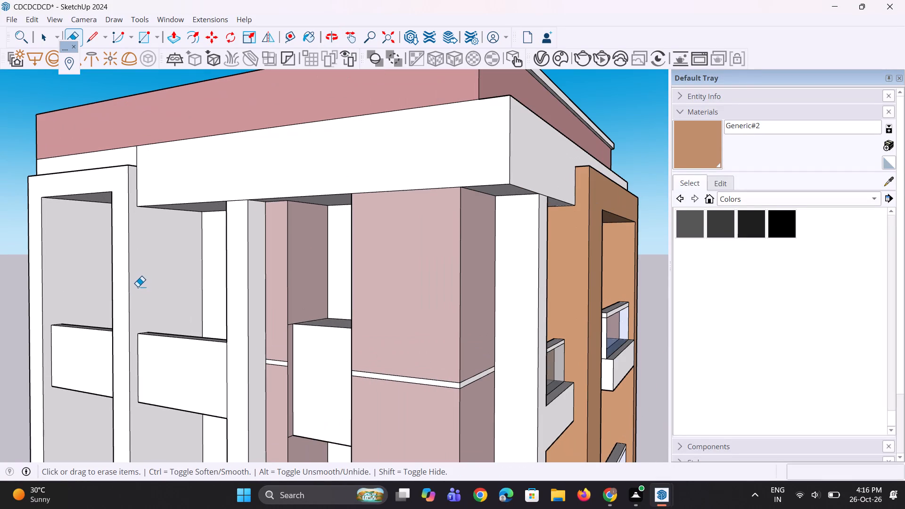
{"action": "key", "text": "p"}
{"action": "left_click", "coordinate": [116, 289]}
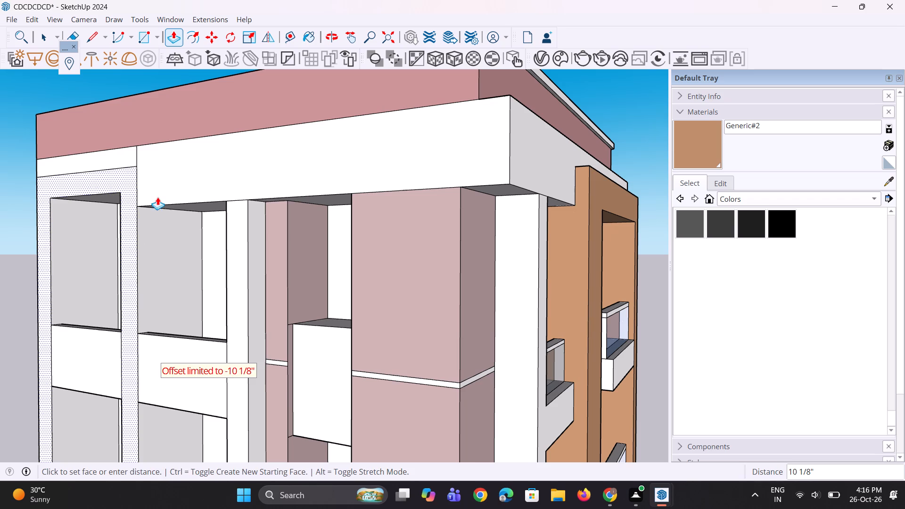
{"action": "left_click", "coordinate": [159, 189]}
{"action": "left_click", "coordinate": [128, 223]}
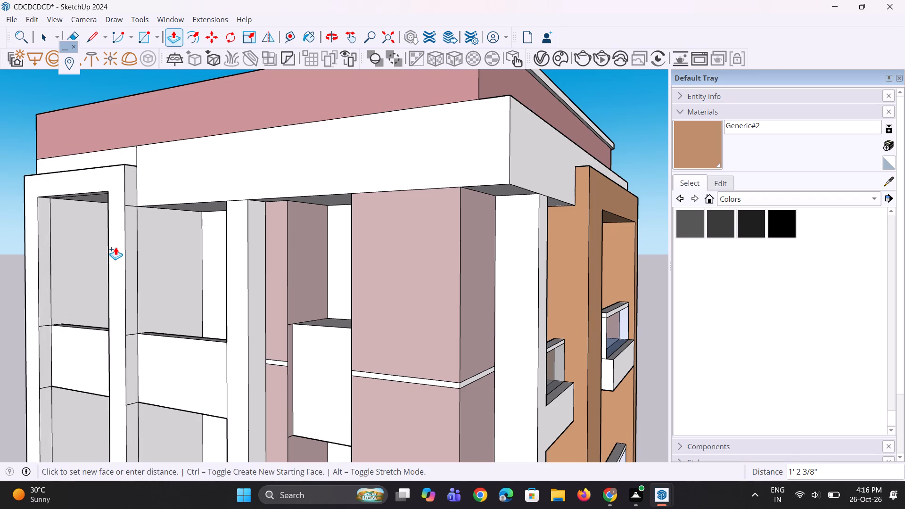
{"action": "left_click", "coordinate": [115, 247]}
Erase the horizontal dividing edges on the outer side face of the side-elevation frame's right post at the roof band and top balcony.
{"action": "scroll", "coordinate": [123, 249], "scroll_direction": "up", "scroll_amount": 4}
{"action": "key", "text": "e"}
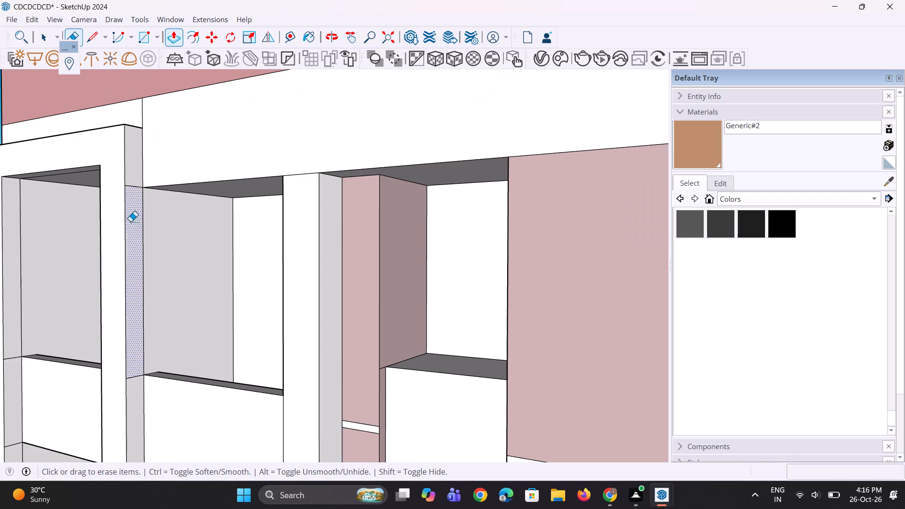
{"action": "left_click_drag", "start_coordinate": [135, 185], "coordinate": [135, 195]}
{"action": "scroll", "coordinate": [122, 142], "scroll_direction": "down", "scroll_amount": 5}
{"action": "scroll", "coordinate": [139, 310], "scroll_direction": "up", "scroll_amount": 4}
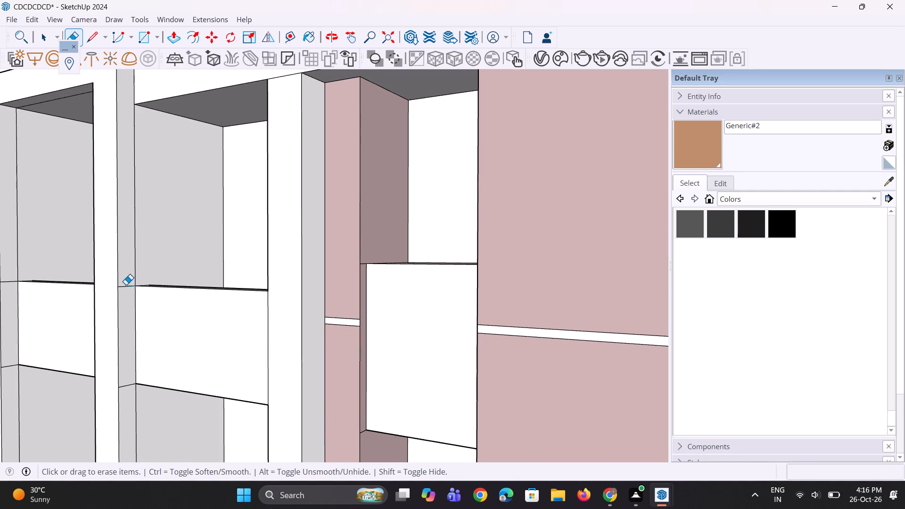
{"action": "left_click_drag", "start_coordinate": [126, 285], "coordinate": [132, 323]}
{"action": "left_click_drag", "start_coordinate": [124, 373], "coordinate": [132, 416]}
{"action": "scroll", "coordinate": [200, 328], "scroll_direction": "down", "scroll_amount": 11}
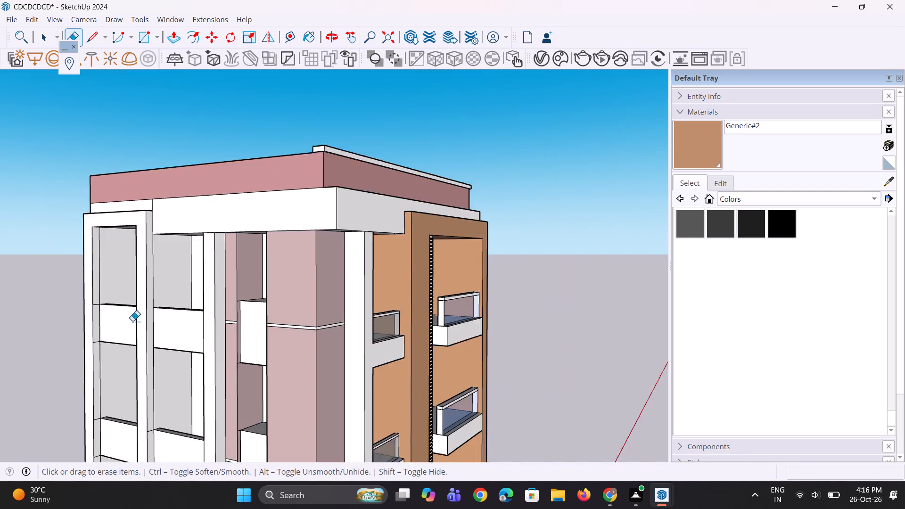
Erase the two dividing edges on the inner side face of the frame's left post at the top balcony.
{"action": "middle_click_drag", "start_coordinate": [104, 330], "coordinate": [115, 331]}
{"action": "scroll", "coordinate": [111, 328], "scroll_direction": "up", "scroll_amount": 10}
{"action": "left_click_drag", "start_coordinate": [71, 270], "coordinate": [76, 291]}
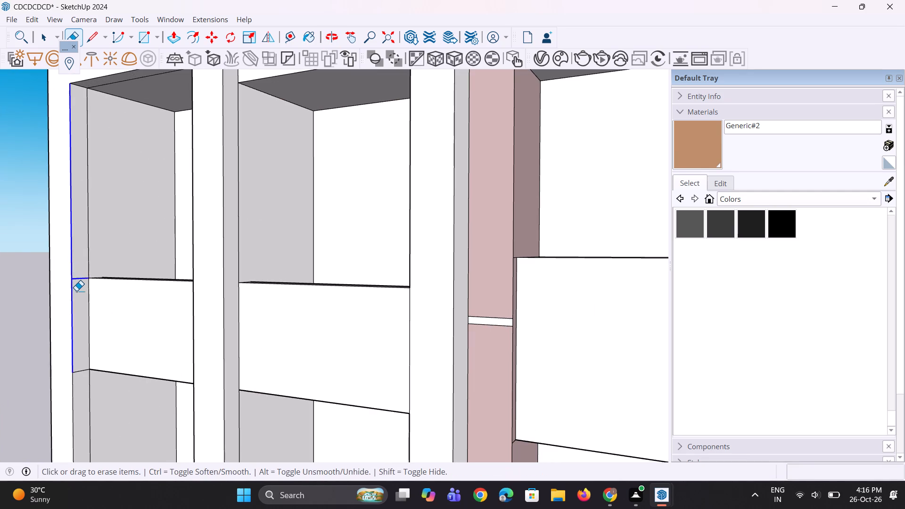
{"action": "key", "text": "ctrl+z"}
{"action": "scroll", "coordinate": [82, 296], "scroll_direction": "up", "scroll_amount": 2, "text": "ctrl"}
{"action": "left_click_drag", "start_coordinate": [83, 271], "coordinate": [82, 312]}
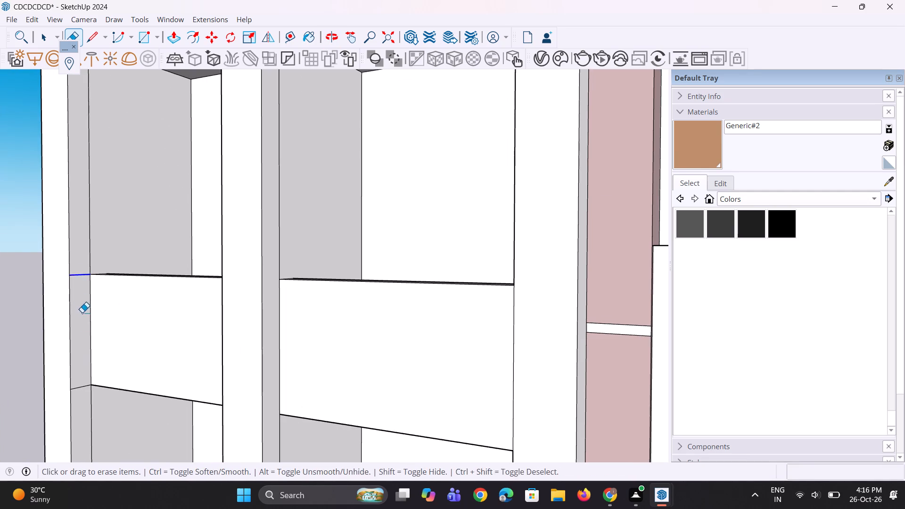
{"action": "left_click_drag", "start_coordinate": [82, 312], "coordinate": [82, 317]}
{"action": "left_click_drag", "start_coordinate": [79, 363], "coordinate": [94, 400]}
{"action": "key", "text": "ctrl+z"}
{"action": "scroll", "coordinate": [86, 388], "scroll_direction": "up", "scroll_amount": 3, "text": "ctrl"}
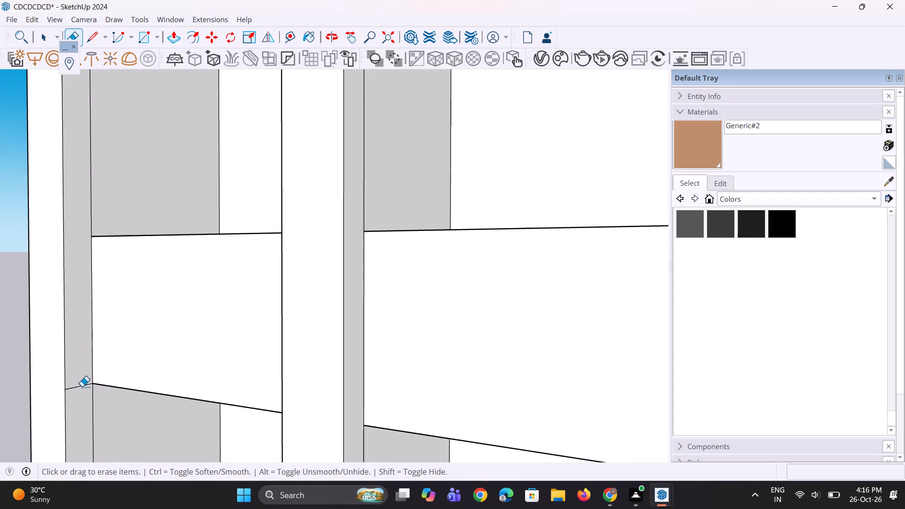
{"action": "left_click_drag", "start_coordinate": [73, 379], "coordinate": [75, 405]}
Erase the two dividing edges on the left post's inner side face at the second balcony from the top.
{"action": "middle_click_drag", "start_coordinate": [68, 393], "coordinate": [179, 350]}
{"action": "scroll", "coordinate": [207, 343], "scroll_direction": "down", "scroll_amount": 10}
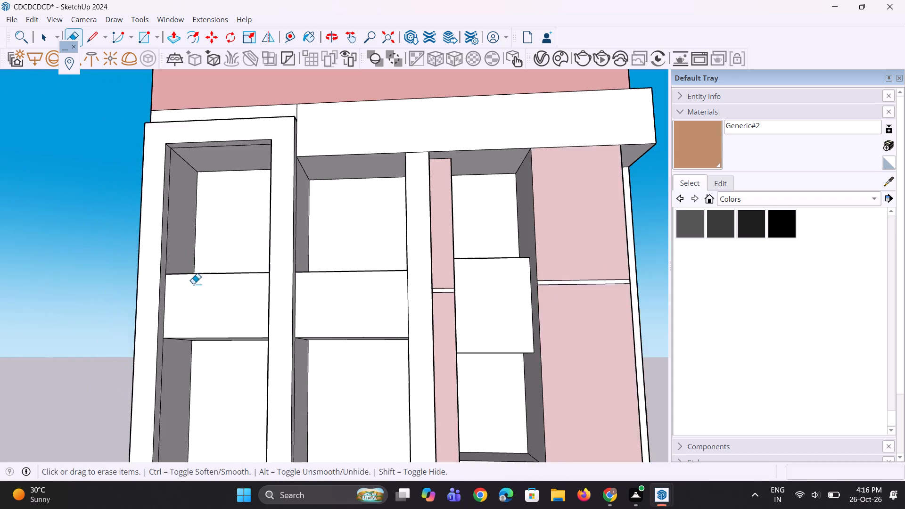
{"action": "scroll", "coordinate": [193, 284], "scroll_direction": "down", "scroll_amount": 12}
{"action": "middle_click_drag", "start_coordinate": [123, 392], "coordinate": [0, 383]}
{"action": "scroll", "coordinate": [0, 385], "scroll_direction": "up", "scroll_amount": 1}
{"action": "scroll", "coordinate": [182, 410], "scroll_direction": "up", "scroll_amount": 4}
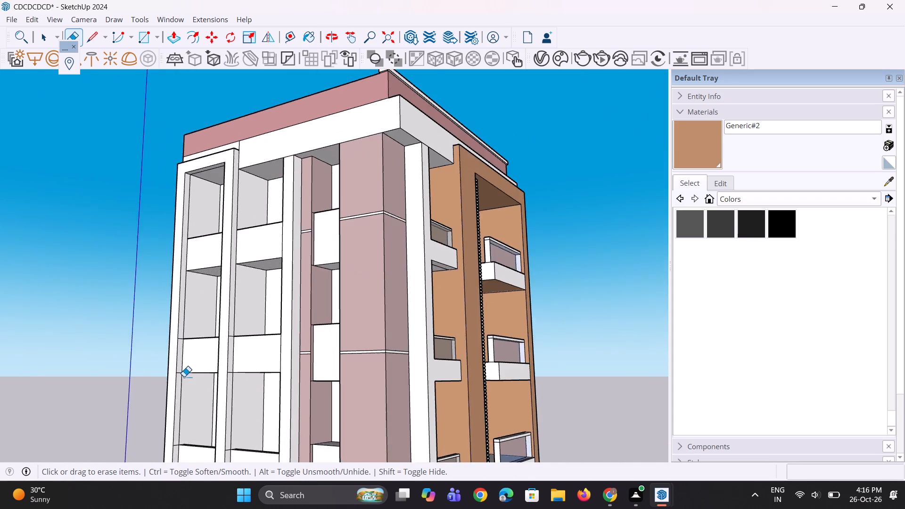
{"action": "scroll", "coordinate": [184, 377], "scroll_direction": "up", "scroll_amount": 6}
{"action": "scroll", "coordinate": [180, 337], "scroll_direction": "up", "scroll_amount": 9}
{"action": "left_click_drag", "start_coordinate": [175, 267], "coordinate": [173, 313]}
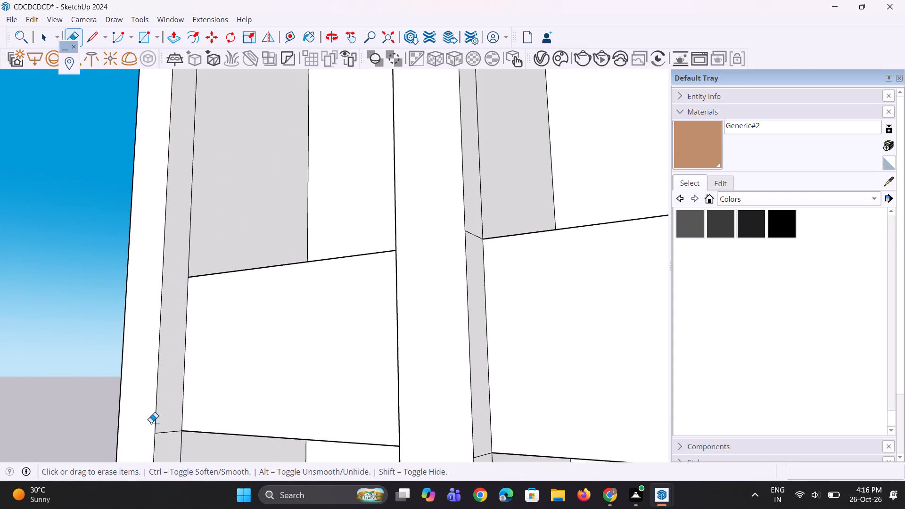
{"action": "left_click_drag", "start_coordinate": [171, 419], "coordinate": [172, 443]}
Erase the two dividing edges on the left post's inner side face at the third balcony from the top.
{"action": "scroll", "coordinate": [169, 174], "scroll_direction": "down", "scroll_amount": 17}
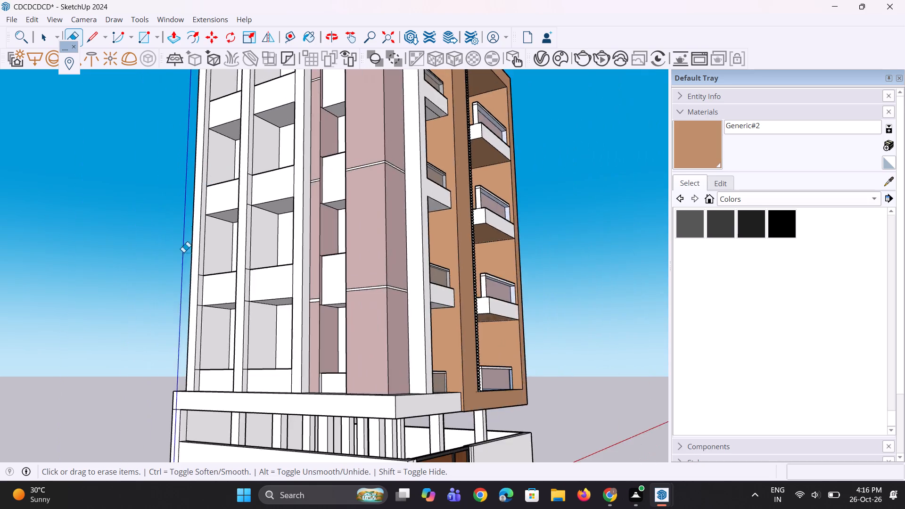
{"action": "middle_click_drag", "start_coordinate": [182, 256], "coordinate": [173, 300]}
{"action": "scroll", "coordinate": [187, 368], "scroll_direction": "up", "scroll_amount": 8}
{"action": "middle_click_drag", "start_coordinate": [248, 322], "coordinate": [185, 305]}
{"action": "scroll", "coordinate": [135, 303], "scroll_direction": "down", "scroll_amount": 5}
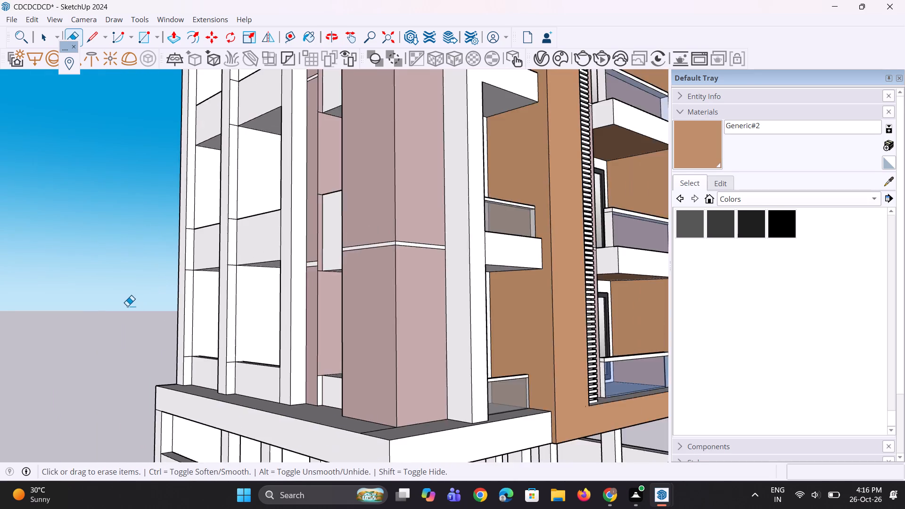
{"action": "scroll", "coordinate": [127, 306], "scroll_direction": "down", "scroll_amount": 6}
{"action": "middle_click_drag", "start_coordinate": [131, 304], "coordinate": [148, 294]}
{"action": "scroll", "coordinate": [156, 299], "scroll_direction": "up", "scroll_amount": 7}
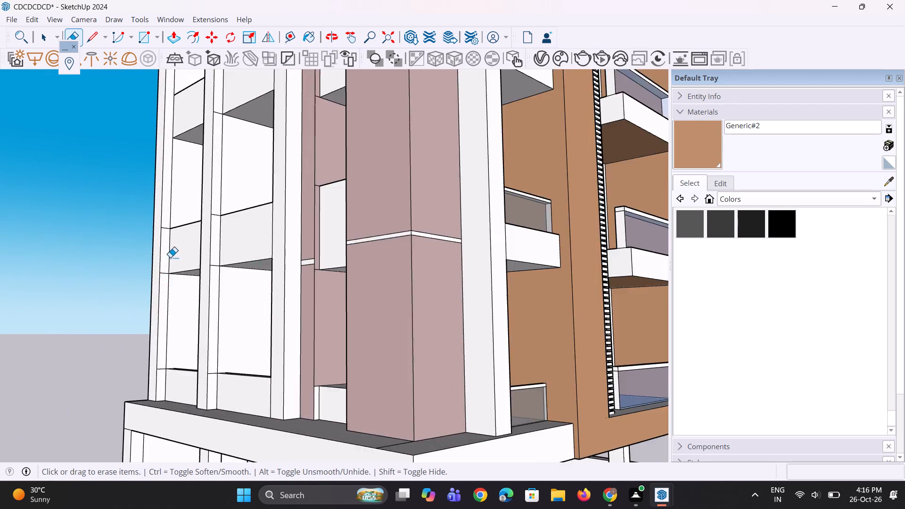
{"action": "scroll", "coordinate": [170, 257], "scroll_direction": "up", "scroll_amount": 9}
{"action": "left_click_drag", "start_coordinate": [160, 201], "coordinate": [155, 238]}
{"action": "left_click_drag", "start_coordinate": [159, 340], "coordinate": [153, 357]}
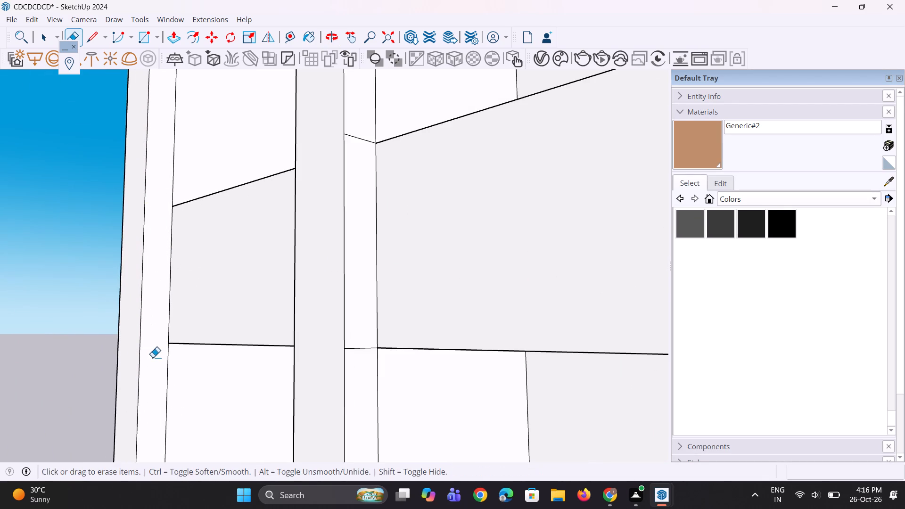
Erase the two horizontal dividing edges on the outer side face of the frame's right post at the lower balcony level.
{"action": "middle_click_drag", "start_coordinate": [162, 363], "coordinate": [22, 318]}
{"action": "scroll", "coordinate": [234, 268], "scroll_direction": "up", "scroll_amount": 1}
{"action": "left_click_drag", "start_coordinate": [214, 292], "coordinate": [226, 318]}
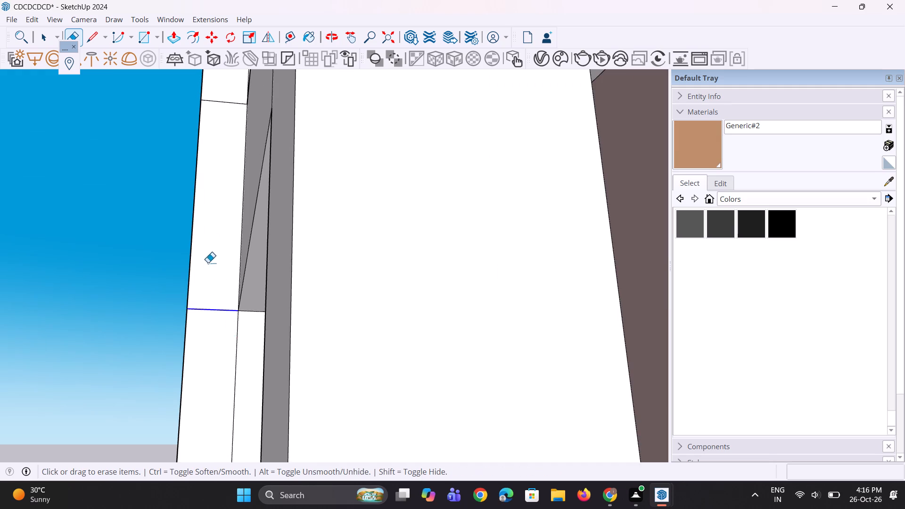
{"action": "left_click_drag", "start_coordinate": [226, 94], "coordinate": [221, 130]}
Erase the bottom-balcony dividing edges on the left post's inner side face and the right post's outer side face.
{"action": "scroll", "coordinate": [192, 291], "scroll_direction": "down", "scroll_amount": 5}
{"action": "middle_click_drag", "start_coordinate": [207, 292], "coordinate": [354, 328]}
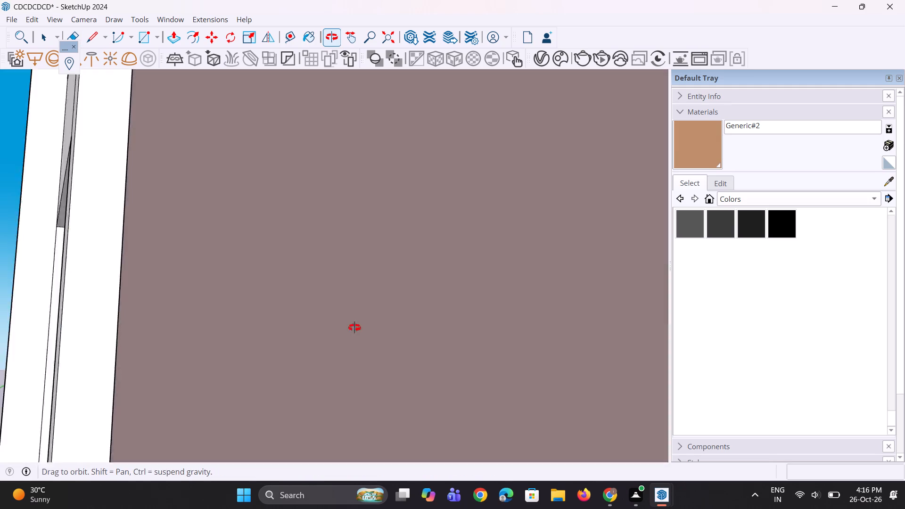
{"action": "middle_click_drag", "start_coordinate": [354, 328], "coordinate": [416, 327]}
{"action": "scroll", "coordinate": [483, 329], "scroll_direction": "down", "scroll_amount": 20}
{"action": "scroll", "coordinate": [483, 329], "scroll_direction": "down", "scroll_amount": 7}
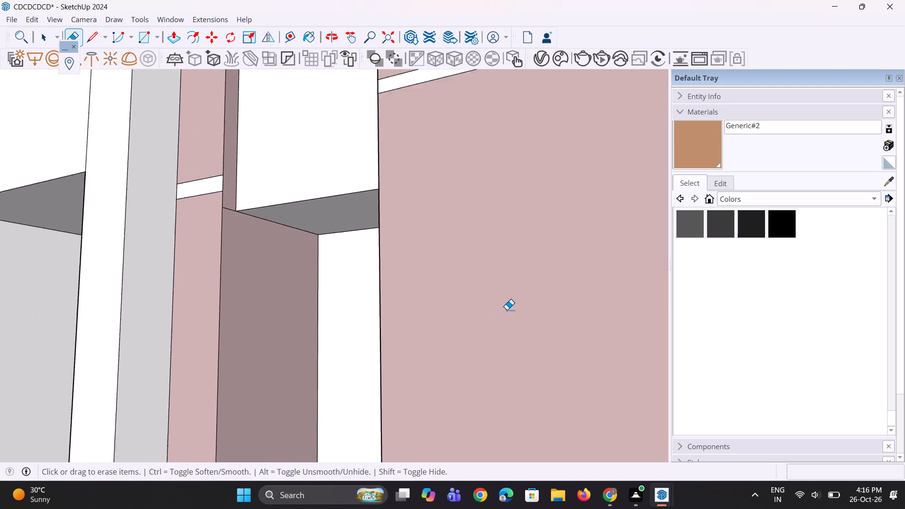
{"action": "scroll", "coordinate": [507, 310], "scroll_direction": "down", "scroll_amount": 20}
{"action": "middle_click_drag", "start_coordinate": [441, 300], "coordinate": [327, 392]}
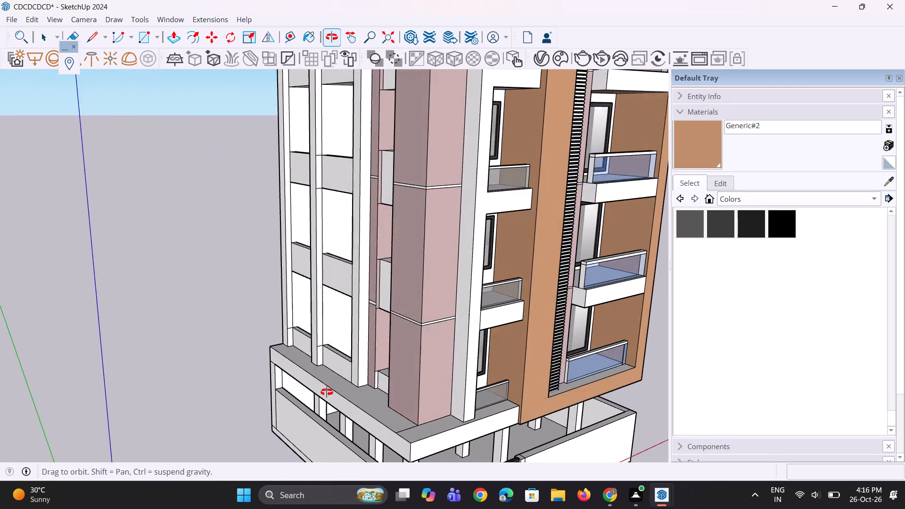
{"action": "middle_click_drag", "start_coordinate": [327, 392], "coordinate": [326, 390]}
{"action": "scroll", "coordinate": [329, 341], "scroll_direction": "up", "scroll_amount": 14}
{"action": "left_click_drag", "start_coordinate": [305, 345], "coordinate": [303, 362]}
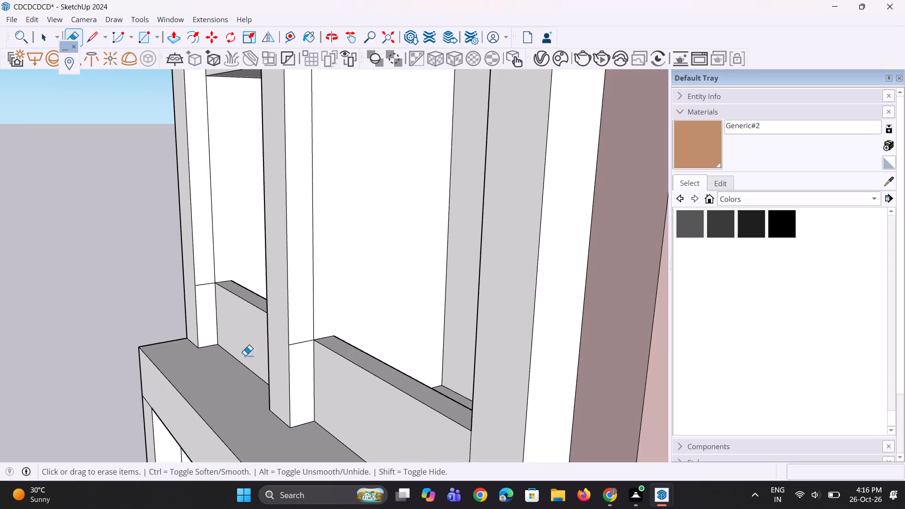
{"action": "scroll", "coordinate": [187, 329], "scroll_direction": "up", "scroll_amount": 3}
{"action": "left_click_drag", "start_coordinate": [211, 269], "coordinate": [209, 294]}
{"action": "scroll", "coordinate": [328, 358], "scroll_direction": "up", "scroll_amount": 1}
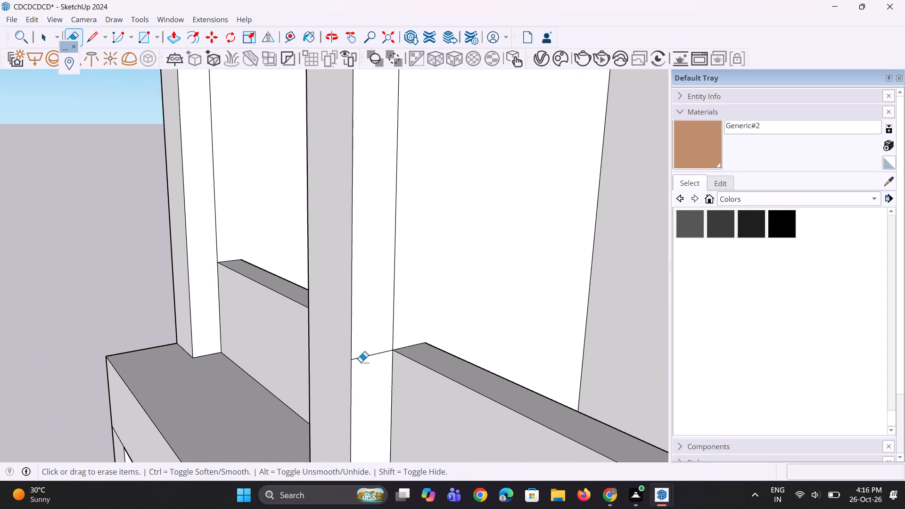
{"action": "left_click_drag", "start_coordinate": [361, 352], "coordinate": [362, 369]}
Erase the dividing edge on the inner side face of the frame's right post at the bottom balcony.
{"action": "middle_click_drag", "start_coordinate": [181, 358], "coordinate": [405, 330]}
{"action": "scroll", "coordinate": [378, 353], "scroll_direction": "down", "scroll_amount": 6}
{"action": "middle_click_drag", "start_coordinate": [353, 351], "coordinate": [611, 358]}
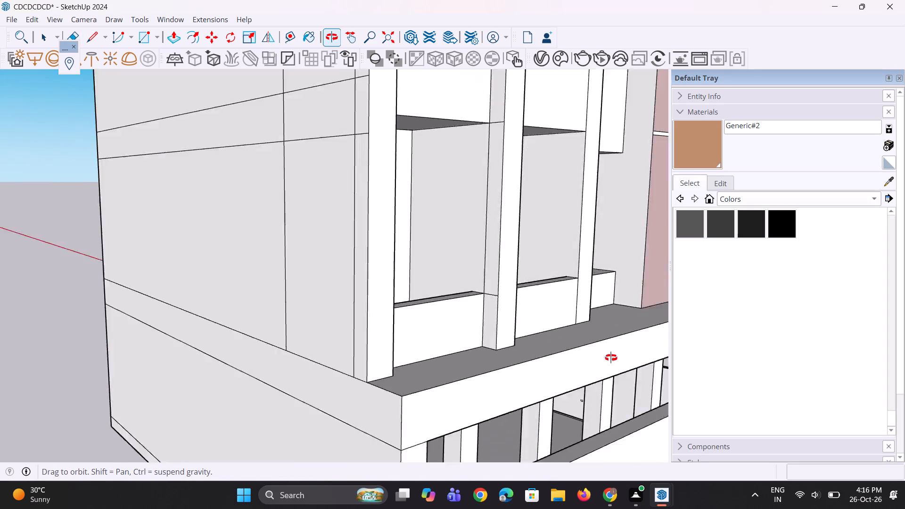
{"action": "middle_click_drag", "start_coordinate": [611, 358], "coordinate": [616, 357]}
{"action": "scroll", "coordinate": [551, 334], "scroll_direction": "up", "scroll_amount": 2}
{"action": "left_click_drag", "start_coordinate": [468, 275], "coordinate": [467, 298]}
{"action": "scroll", "coordinate": [436, 391], "scroll_direction": "down", "scroll_amount": 5}
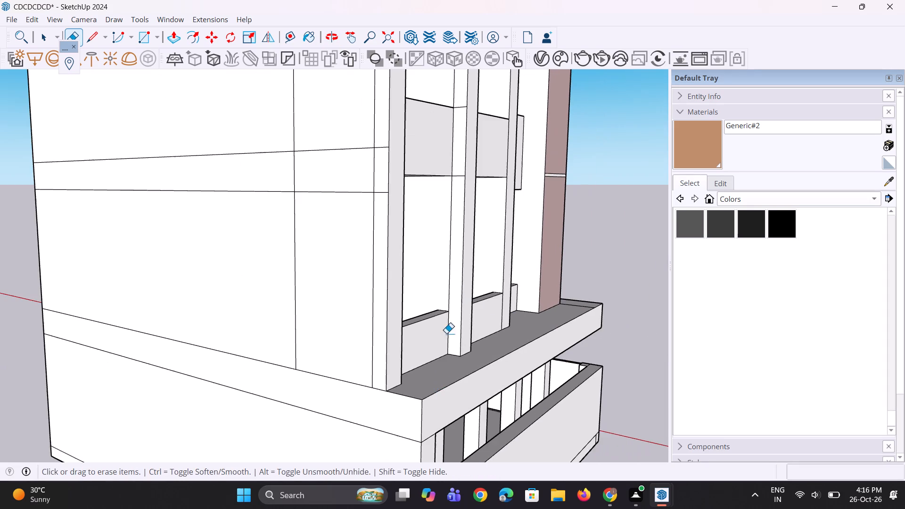
Erase the dividing edges on the right post's inner side face at the second balcony from the bottom, keeping the post's faces intact.
{"action": "scroll", "coordinate": [471, 151], "scroll_direction": "up", "scroll_amount": 5}
{"action": "left_click_drag", "start_coordinate": [454, 190], "coordinate": [447, 218]}
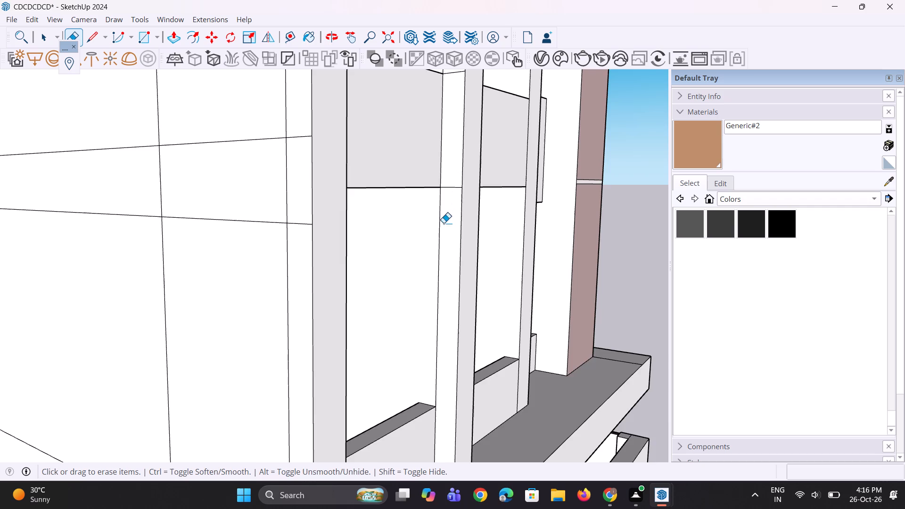
{"action": "scroll", "coordinate": [439, 240], "scroll_direction": "up", "scroll_amount": 2}
{"action": "left_click_drag", "start_coordinate": [453, 171], "coordinate": [452, 228]}
{"action": "scroll", "coordinate": [426, 353], "scroll_direction": "down", "scroll_amount": 5}
{"action": "scroll", "coordinate": [450, 155], "scroll_direction": "up", "scroll_amount": 4}
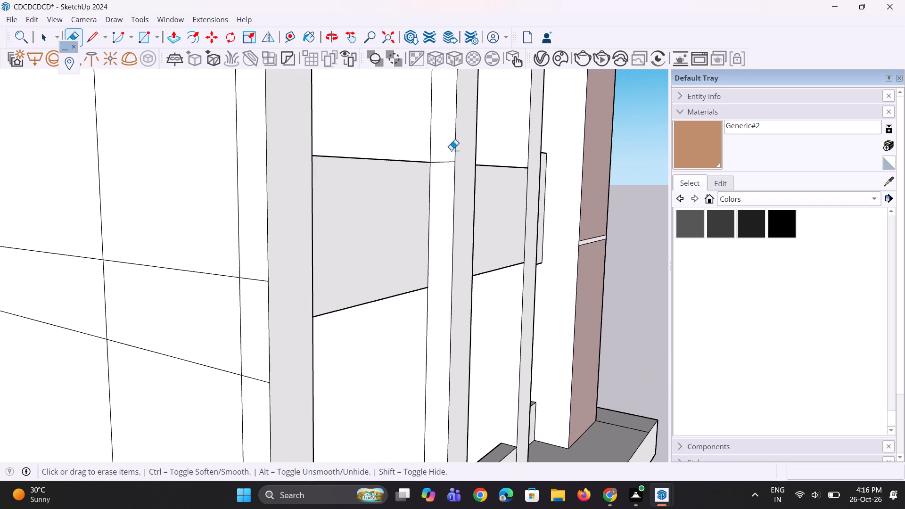
{"action": "left_click_drag", "start_coordinate": [452, 150], "coordinate": [453, 168]}
{"action": "scroll", "coordinate": [450, 321], "scroll_direction": "down", "scroll_amount": 6}
{"action": "middle_click_drag", "start_coordinate": [462, 306], "coordinate": [475, 275]}
{"action": "scroll", "coordinate": [474, 276], "scroll_direction": "up", "scroll_amount": 1}
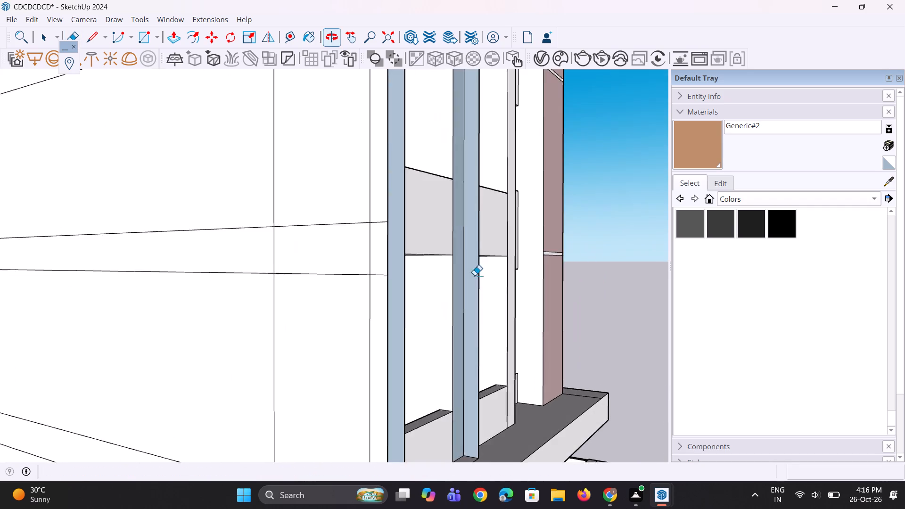
{"action": "scroll", "coordinate": [438, 306], "scroll_direction": "down", "scroll_amount": 6}
{"action": "middle_click_drag", "start_coordinate": [444, 291], "coordinate": [429, 303]}
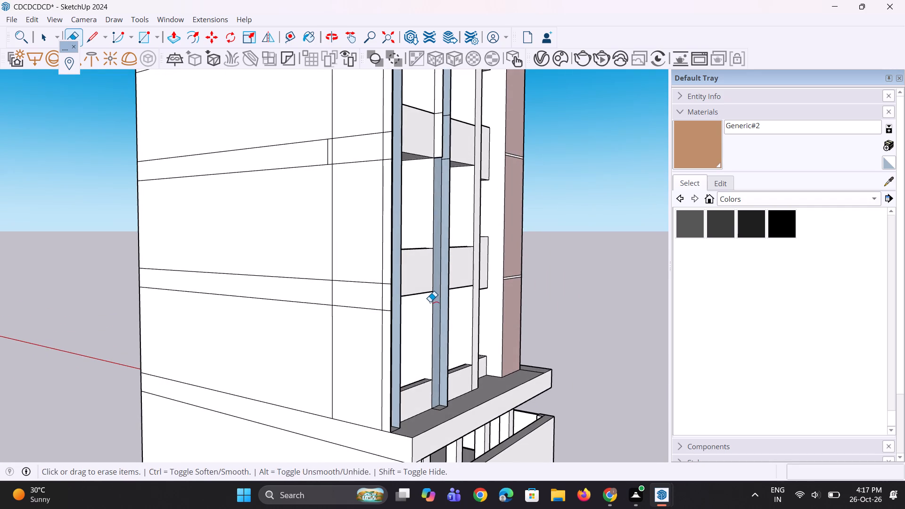
{"action": "key", "text": "ctrl+z"}
{"action": "scroll", "coordinate": [446, 277], "scroll_direction": "up", "scroll_amount": 11}
{"action": "left_click_drag", "start_coordinate": [435, 229], "coordinate": [436, 249]}
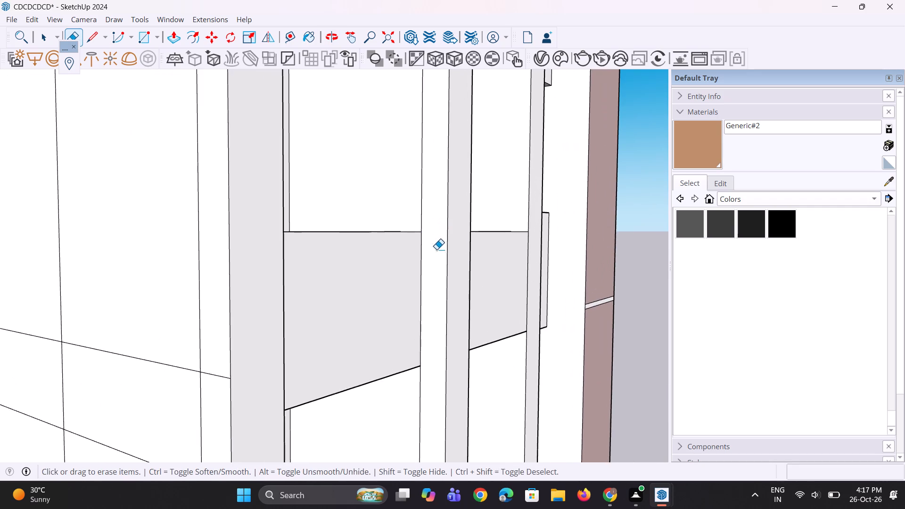
Erase the remaining horizontal dividing edges on the right post's inner side face at the upper balconies.
{"action": "scroll", "coordinate": [428, 330], "scroll_direction": "down", "scroll_amount": 13}
{"action": "scroll", "coordinate": [432, 159], "scroll_direction": "up", "scroll_amount": 9}
{"action": "left_click_drag", "start_coordinate": [432, 204], "coordinate": [432, 234]}
{"action": "left_click_drag", "start_coordinate": [429, 306], "coordinate": [431, 319]}
{"action": "scroll", "coordinate": [424, 330], "scroll_direction": "down", "scroll_amount": 13}
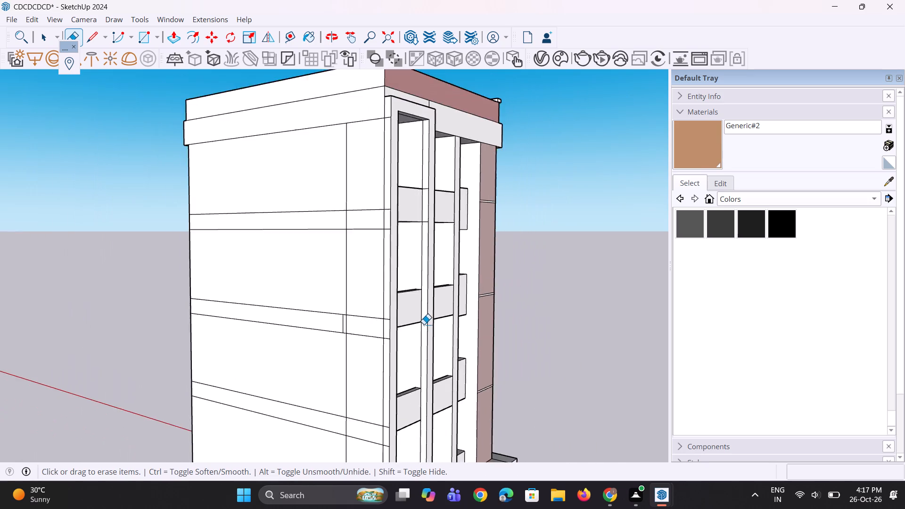
{"action": "scroll", "coordinate": [424, 324], "scroll_direction": "down", "scroll_amount": 4}
{"action": "scroll", "coordinate": [414, 205], "scroll_direction": "up", "scroll_amount": 20}
{"action": "left_click_drag", "start_coordinate": [411, 284], "coordinate": [409, 295]}
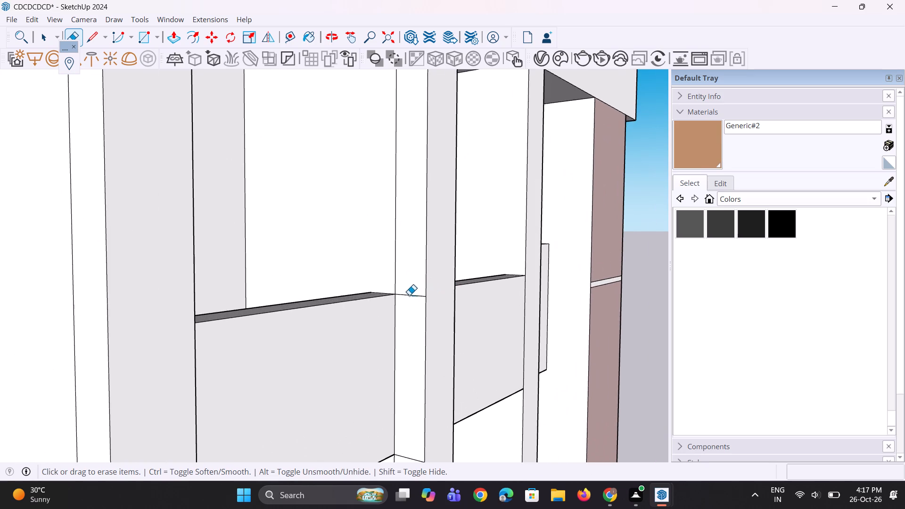
{"action": "left_click_drag", "start_coordinate": [409, 295], "coordinate": [410, 309]}
{"action": "scroll", "coordinate": [411, 218], "scroll_direction": "down", "scroll_amount": 5}
{"action": "scroll", "coordinate": [380, 368], "scroll_direction": "up", "scroll_amount": 3}
{"action": "left_click_drag", "start_coordinate": [420, 369], "coordinate": [420, 376]}
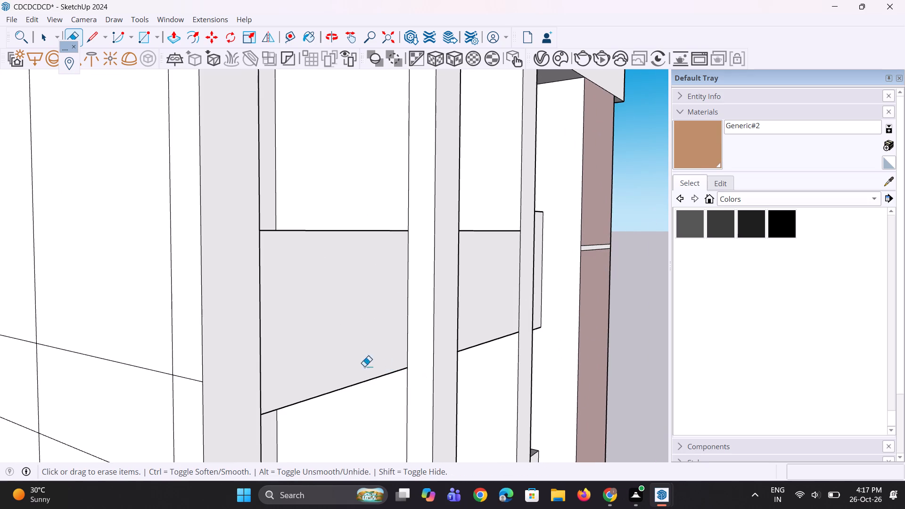
Erase the short dividing edges on the outer side face of the frame's left post at the roof band and top balcony.
{"action": "middle_click_drag", "start_coordinate": [174, 366], "coordinate": [210, 356]}
{"action": "scroll", "coordinate": [210, 356], "scroll_direction": "up", "scroll_amount": 1}
{"action": "left_click_drag", "start_coordinate": [223, 368], "coordinate": [227, 388]}
{"action": "scroll", "coordinate": [237, 371], "scroll_direction": "down", "scroll_amount": 7}
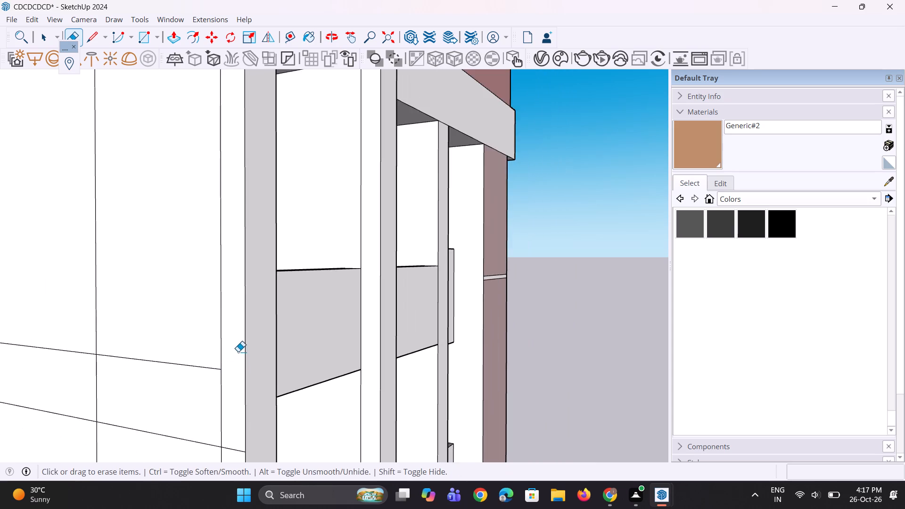
{"action": "scroll", "coordinate": [238, 352], "scroll_direction": "down", "scroll_amount": 10}
{"action": "scroll", "coordinate": [236, 243], "scroll_direction": "up", "scroll_amount": 10}
{"action": "left_click_drag", "start_coordinate": [234, 205], "coordinate": [234, 229]}
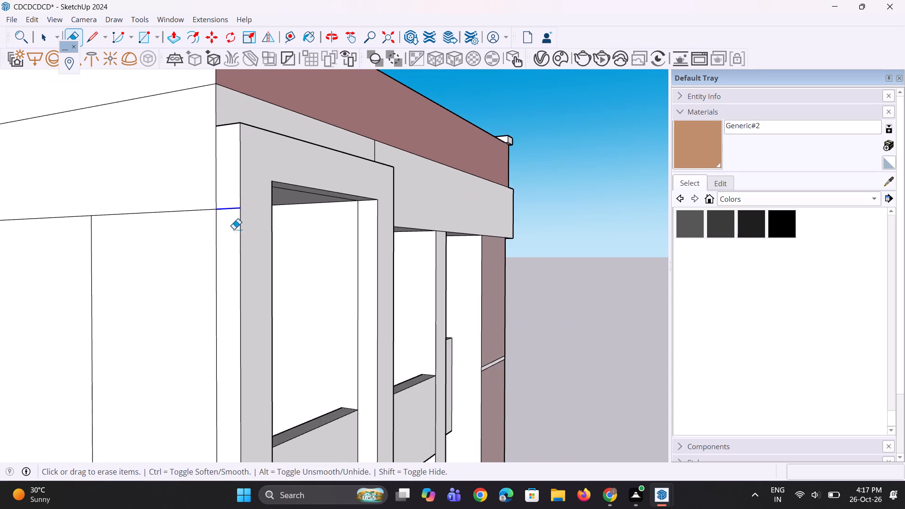
{"action": "left_click_drag", "start_coordinate": [234, 229], "coordinate": [234, 241]}
{"action": "scroll", "coordinate": [230, 167], "scroll_direction": "down", "scroll_amount": 20}
{"action": "scroll", "coordinate": [230, 167], "scroll_direction": "down", "scroll_amount": 2}
{"action": "scroll", "coordinate": [230, 313], "scroll_direction": "up", "scroll_amount": 1}
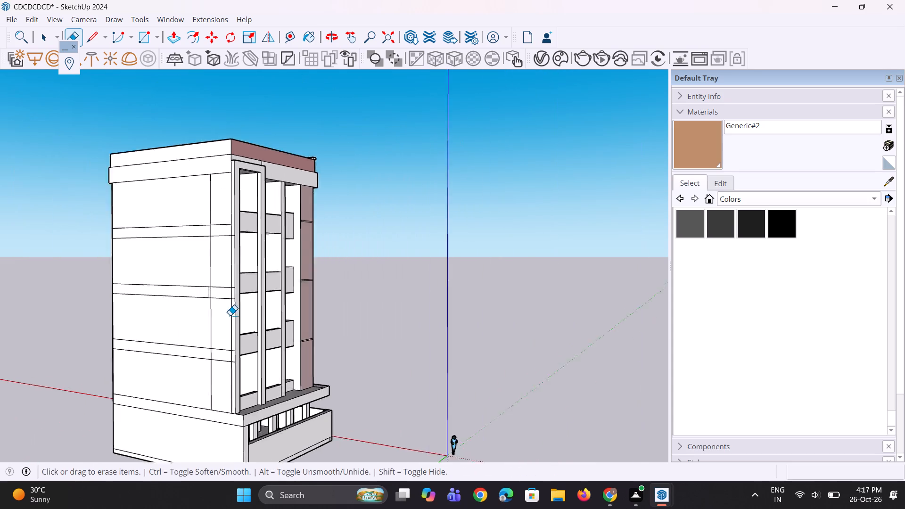
{"action": "scroll", "coordinate": [230, 315], "scroll_direction": "up", "scroll_amount": 20}
{"action": "left_click_drag", "start_coordinate": [226, 149], "coordinate": [226, 181]}
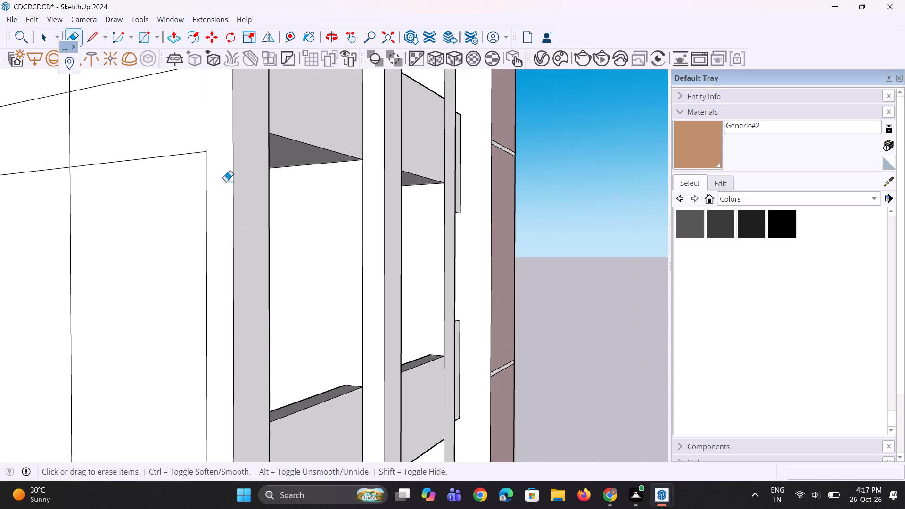
Erase the two short dividing edges on the left post's outer side face at the second balcony from the top.
{"action": "scroll", "coordinate": [271, 130], "scroll_direction": "down", "scroll_amount": 5}
{"action": "scroll", "coordinate": [227, 402], "scroll_direction": "up", "scroll_amount": 4}
{"action": "left_click_drag", "start_coordinate": [251, 355], "coordinate": [251, 420]}
{"action": "scroll", "coordinate": [273, 185], "scroll_direction": "down", "scroll_amount": 5}
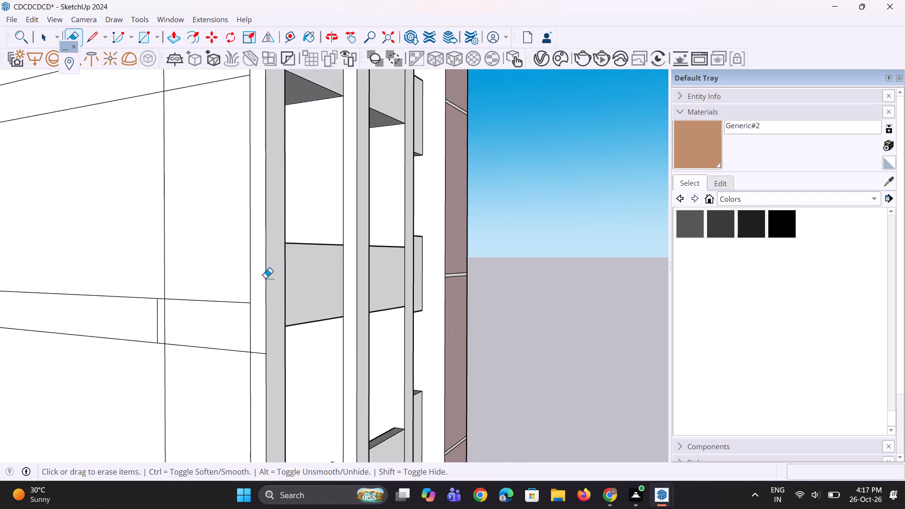
{"action": "scroll", "coordinate": [244, 435], "scroll_direction": "up", "scroll_amount": 4}
{"action": "left_click_drag", "start_coordinate": [265, 308], "coordinate": [266, 343]}
{"action": "scroll", "coordinate": [291, 229], "scroll_direction": "down", "scroll_amount": 12}
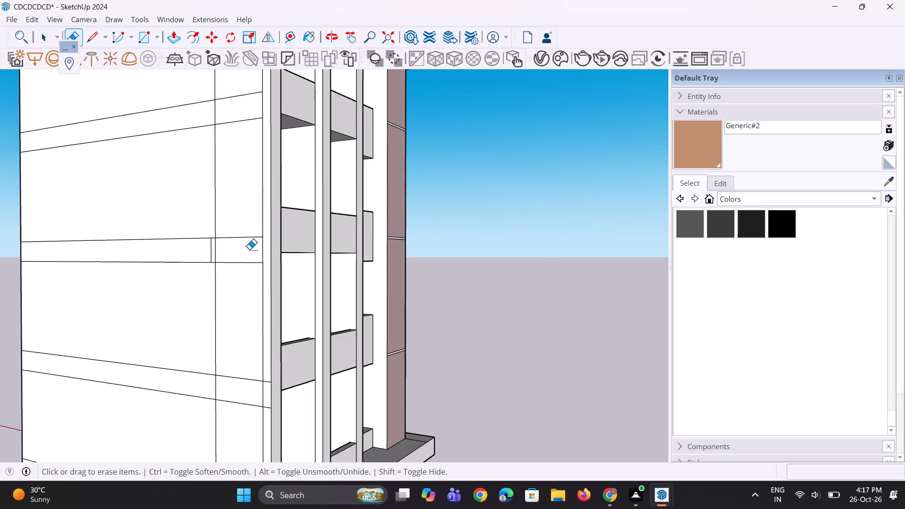
Erase the two short dividing edges on the left post's outer side face at the next balcony level down.
{"action": "scroll", "coordinate": [249, 249], "scroll_direction": "down", "scroll_amount": 3}
{"action": "scroll", "coordinate": [214, 394], "scroll_direction": "up", "scroll_amount": 5}
{"action": "scroll", "coordinate": [291, 319], "scroll_direction": "up", "scroll_amount": 13}
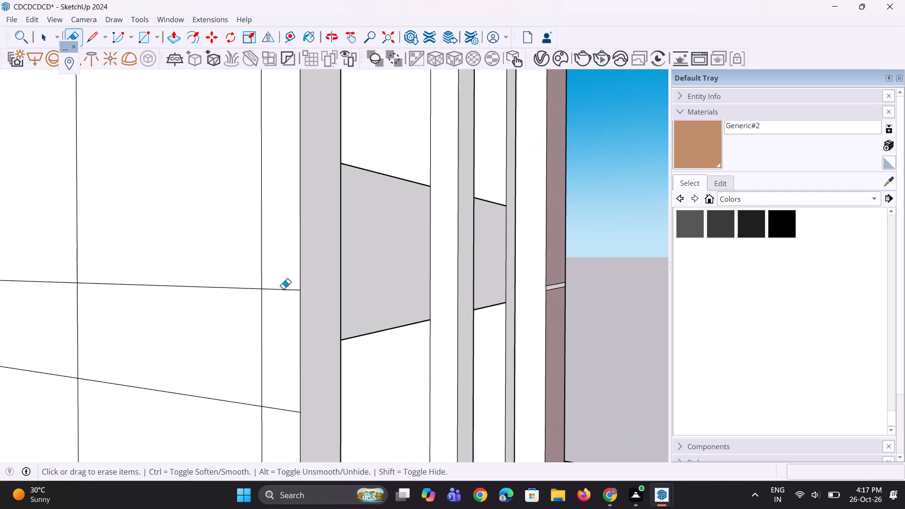
{"action": "left_click_drag", "start_coordinate": [282, 284], "coordinate": [280, 316]}
{"action": "left_click_drag", "start_coordinate": [280, 389], "coordinate": [284, 411]}
Erase the short vertical edge on the white roof band above the frame's right post.
{"action": "middle_click_drag", "start_coordinate": [322, 386], "coordinate": [138, 395]}
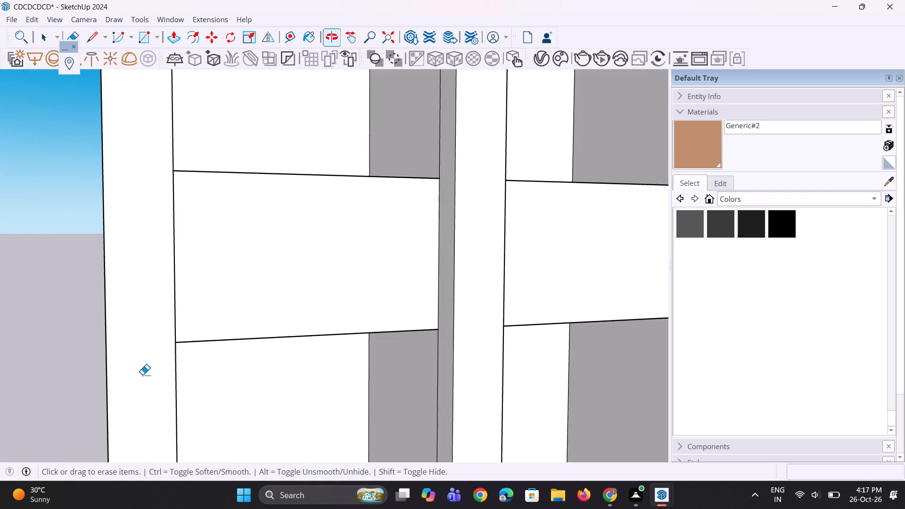
{"action": "scroll", "coordinate": [142, 375], "scroll_direction": "down", "scroll_amount": 7}
{"action": "middle_click_drag", "start_coordinate": [309, 369], "coordinate": [180, 410]}
{"action": "scroll", "coordinate": [221, 420], "scroll_direction": "down", "scroll_amount": 12}
{"action": "middle_click_drag", "start_coordinate": [226, 381], "coordinate": [211, 373]}
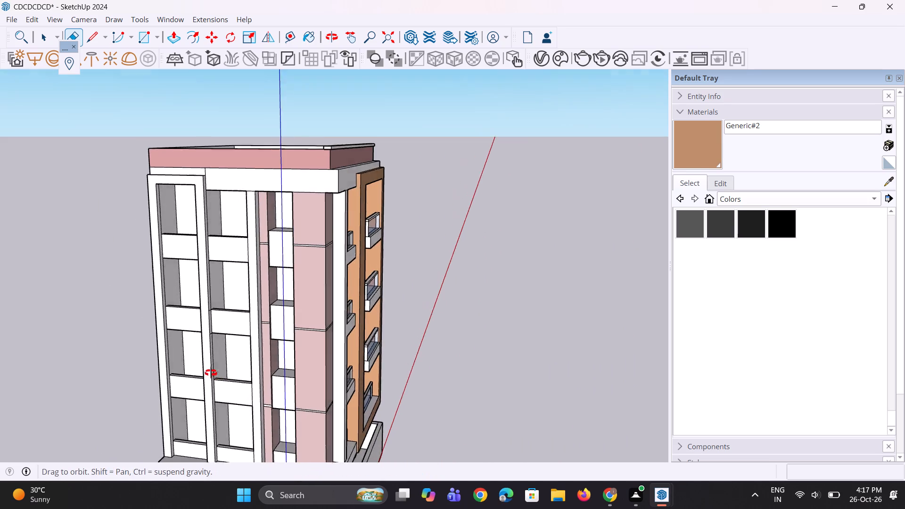
{"action": "middle_click_drag", "start_coordinate": [211, 373], "coordinate": [191, 359]}
{"action": "scroll", "coordinate": [169, 141], "scroll_direction": "up", "scroll_amount": 4}
{"action": "scroll", "coordinate": [233, 171], "scroll_direction": "up", "scroll_amount": 13}
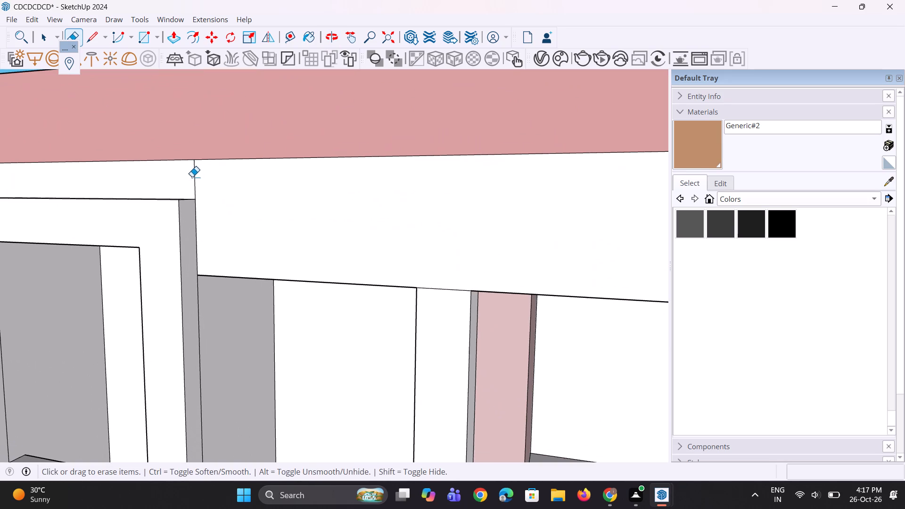
{"action": "left_click_drag", "start_coordinate": [190, 177], "coordinate": [208, 190]}
{"action": "scroll", "coordinate": [194, 234], "scroll_direction": "down", "scroll_amount": 6}
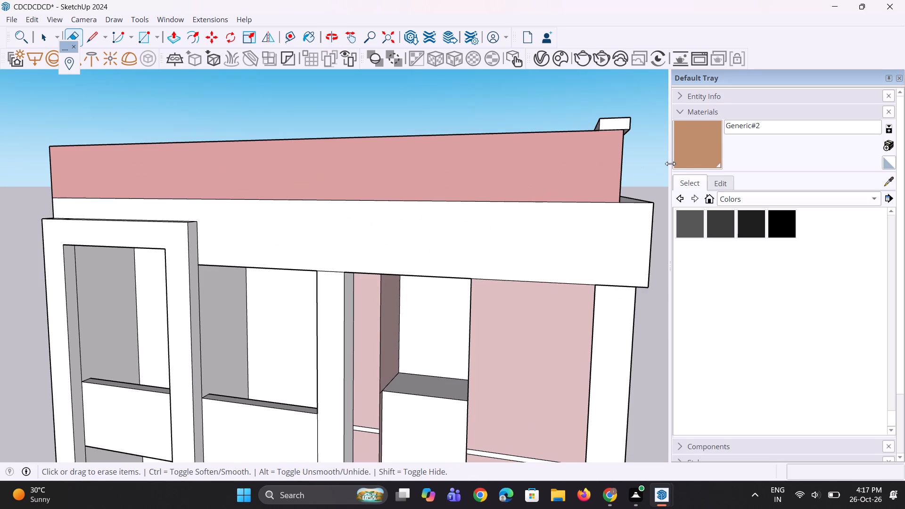
Paint the side-elevation frame's front face, its right post's outer side face and its top face with Generic#2.
{"action": "left_click_drag", "start_coordinate": [699, 163], "coordinate": [694, 174]}
{"action": "scroll", "coordinate": [262, 279], "scroll_direction": "up", "scroll_amount": 3}
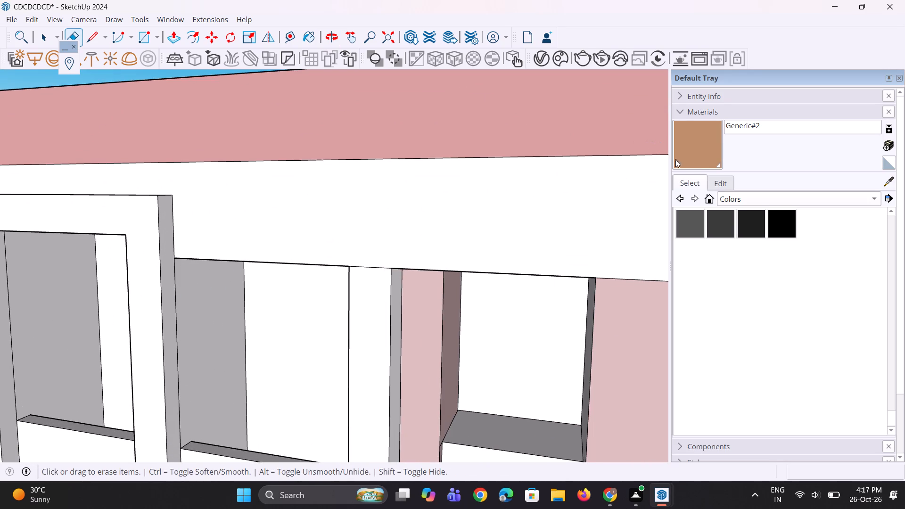
{"action": "left_click_drag", "start_coordinate": [699, 158], "coordinate": [691, 165]}
{"action": "left_click", "coordinate": [146, 263]}
{"action": "left_click", "coordinate": [164, 247]}
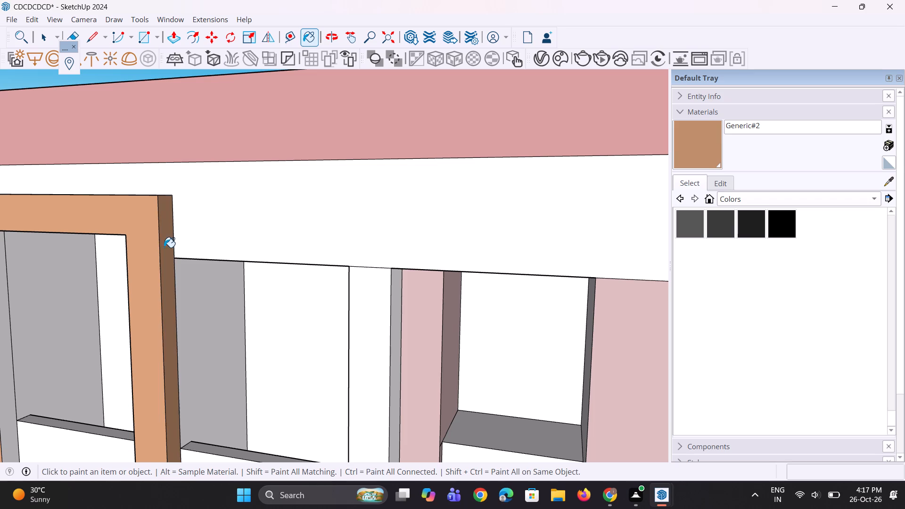
{"action": "middle_click_drag", "start_coordinate": [127, 249], "coordinate": [232, 341]}
{"action": "left_click", "coordinate": [213, 287]}
Erase the edge dividing the frame's top face near its left corner.
{"action": "scroll", "coordinate": [315, 272], "scroll_direction": "down", "scroll_amount": 6}
{"action": "scroll", "coordinate": [22, 350], "scroll_direction": "up", "scroll_amount": 1}
{"action": "middle_click_drag", "start_coordinate": [24, 348], "coordinate": [125, 311]}
{"action": "scroll", "coordinate": [238, 270], "scroll_direction": "up", "scroll_amount": 2}
{"action": "middle_click_drag", "start_coordinate": [238, 275], "coordinate": [229, 358]}
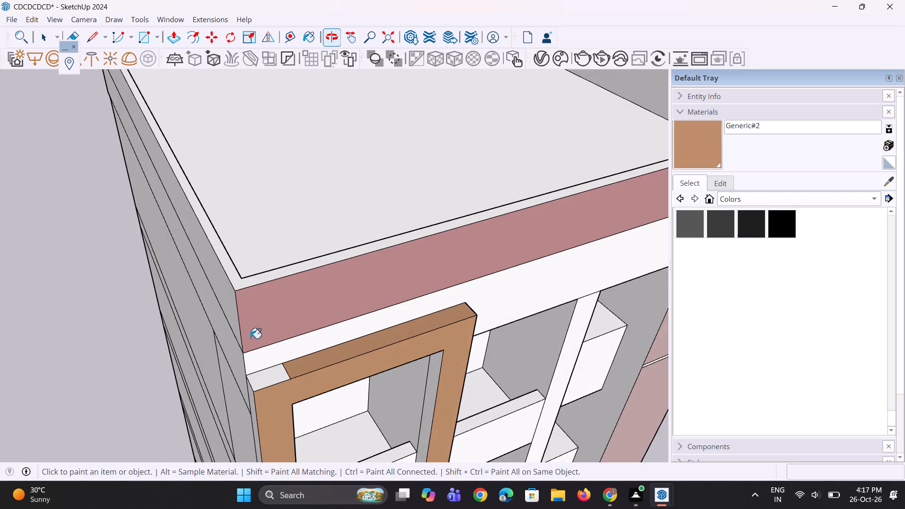
{"action": "scroll", "coordinate": [271, 328], "scroll_direction": "up", "scroll_amount": 3}
{"action": "key", "text": "e"}
{"action": "left_click_drag", "start_coordinate": [289, 390], "coordinate": [305, 384]}
Paint the outer side face of the frame's left post with Generic#2.
{"action": "middle_click_drag", "start_coordinate": [207, 408], "coordinate": [265, 286]}
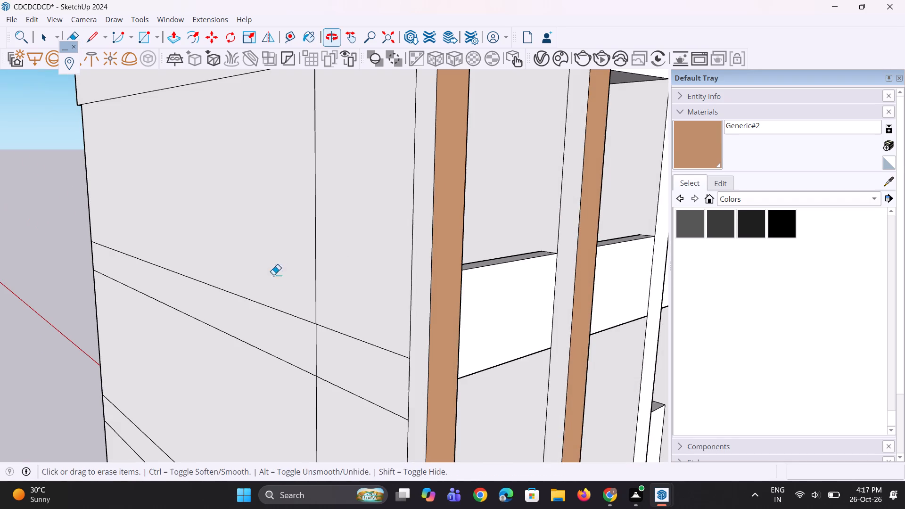
{"action": "left_click_drag", "start_coordinate": [676, 151], "coordinate": [668, 175]}
{"action": "scroll", "coordinate": [466, 287], "scroll_direction": "down", "scroll_amount": 3}
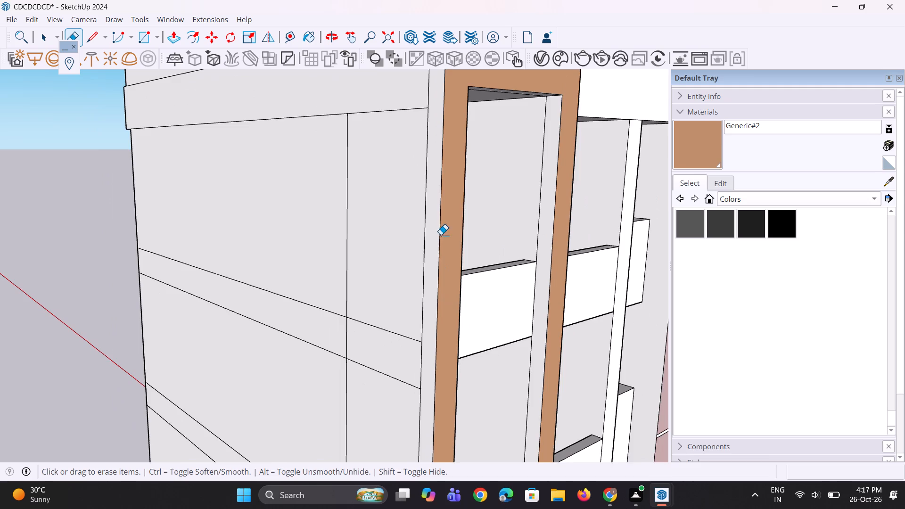
{"action": "scroll", "coordinate": [436, 290], "scroll_direction": "down", "scroll_amount": 3}
{"action": "left_click", "coordinate": [435, 242]}
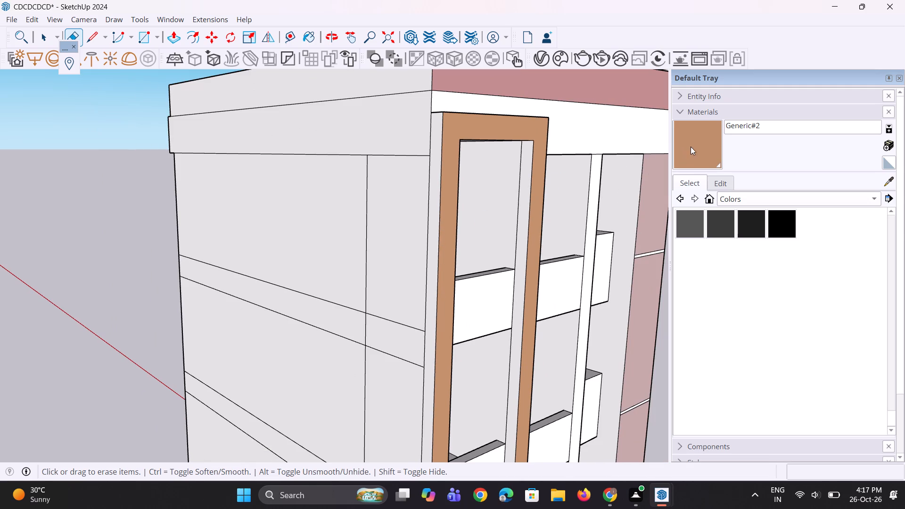
{"action": "left_click", "coordinate": [691, 147]}
{"action": "scroll", "coordinate": [449, 256], "scroll_direction": "up", "scroll_amount": 1}
{"action": "left_click", "coordinate": [431, 241]}
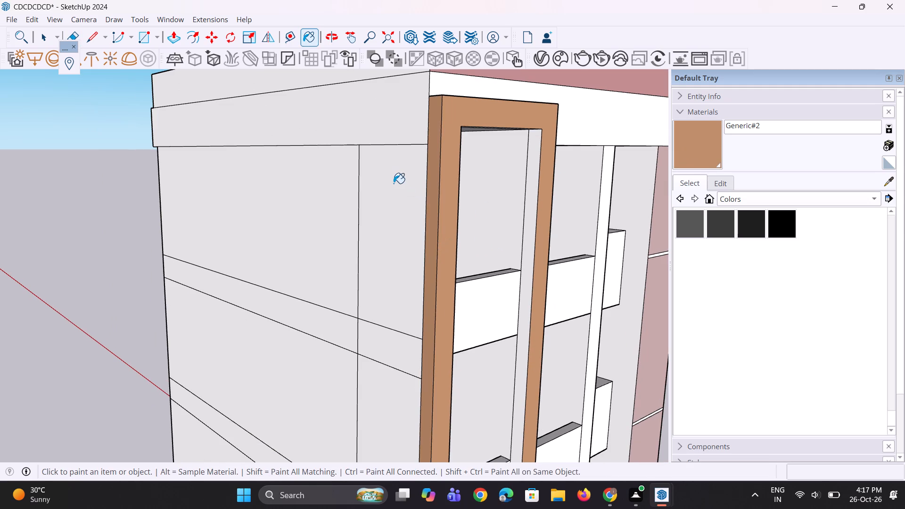
Paint the inner side face of the frame's right post with Generic#2.
{"action": "scroll", "coordinate": [392, 175], "scroll_direction": "down", "scroll_amount": 15}
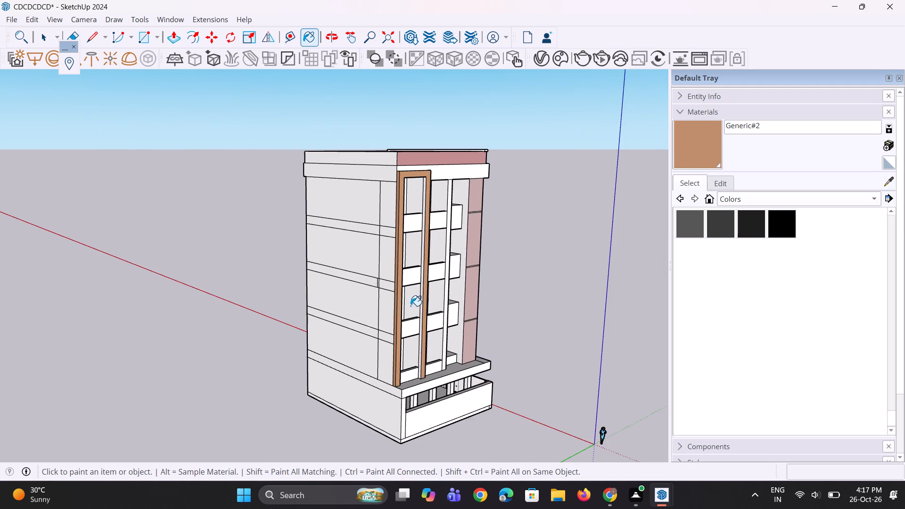
{"action": "middle_click_drag", "start_coordinate": [411, 309], "coordinate": [383, 314]}
{"action": "scroll", "coordinate": [427, 304], "scroll_direction": "up", "scroll_amount": 11}
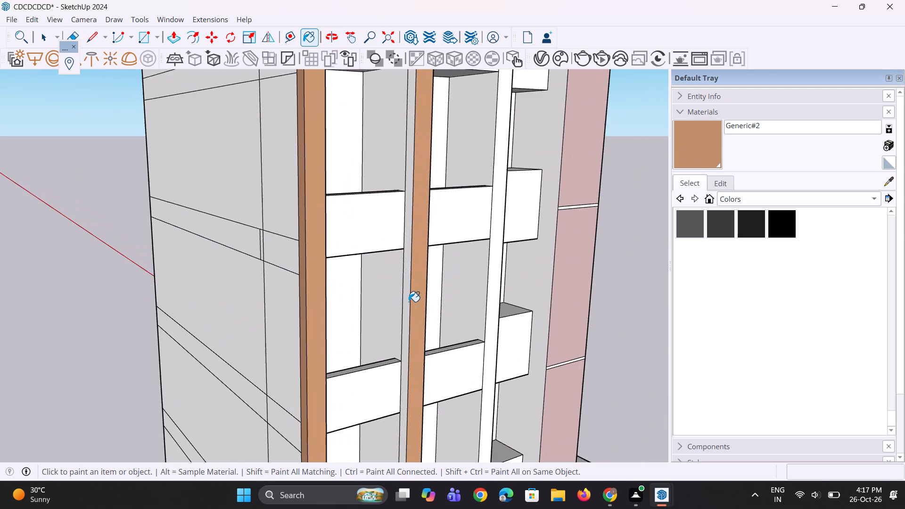
{"action": "left_click", "coordinate": [409, 301]}
{"action": "scroll", "coordinate": [416, 300], "scroll_direction": "up", "scroll_amount": 1}
{"action": "middle_click_drag", "start_coordinate": [402, 301], "coordinate": [138, 318]}
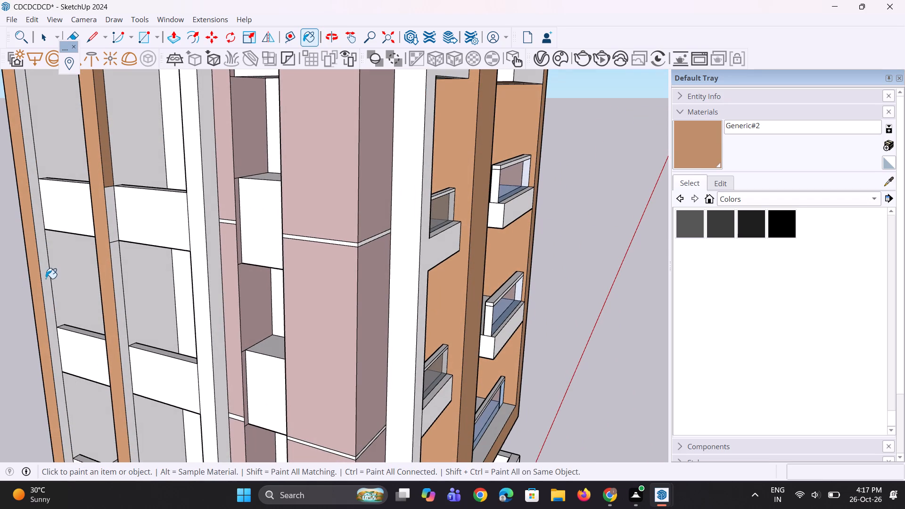
{"action": "left_click", "coordinate": [40, 278]}
Erase the two dividing edges on the right post's outer side face at the mid-height balcony, leaving one continuous tan face.
{"action": "middle_click_drag", "start_coordinate": [134, 289], "coordinate": [116, 291]}
{"action": "scroll", "coordinate": [116, 291], "scroll_direction": "up", "scroll_amount": 3}
{"action": "key", "text": "e"}
{"action": "scroll", "coordinate": [112, 237], "scroll_direction": "up", "scroll_amount": 2}
{"action": "left_click_drag", "start_coordinate": [111, 224], "coordinate": [111, 235]}
{"action": "left_click_drag", "start_coordinate": [105, 133], "coordinate": [102, 140]}
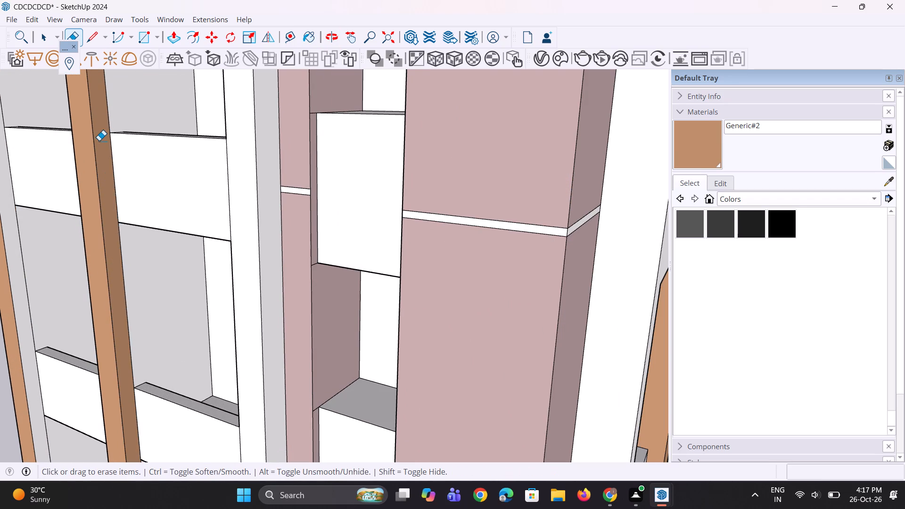
Paint the inner side face of the frame's left post with Generic#2.
{"action": "scroll", "coordinate": [125, 232], "scroll_direction": "down", "scroll_amount": 11}
{"action": "middle_click_drag", "start_coordinate": [145, 238], "coordinate": [113, 282]}
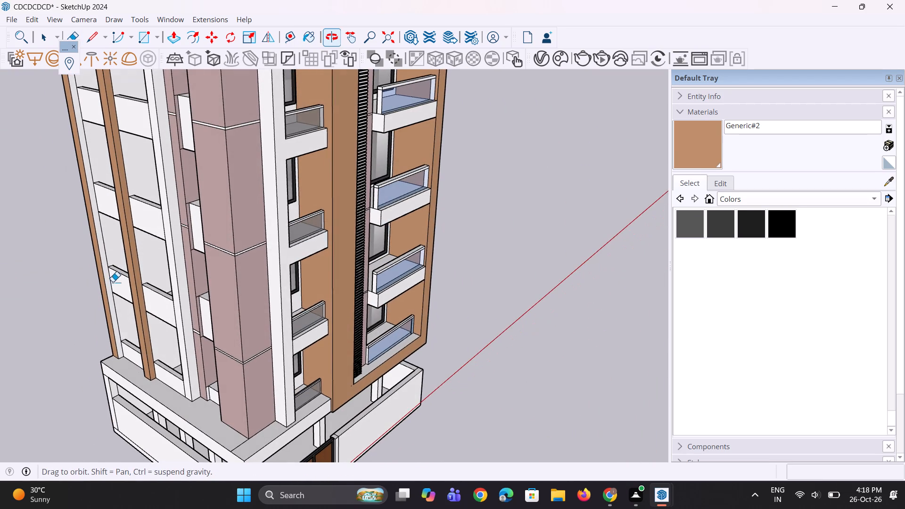
{"action": "middle_click_drag", "start_coordinate": [113, 282], "coordinate": [112, 282]}
{"action": "left_click", "coordinate": [704, 145]}
{"action": "scroll", "coordinate": [157, 196], "scroll_direction": "up", "scroll_amount": 2}
{"action": "scroll", "coordinate": [69, 207], "scroll_direction": "up", "scroll_amount": 2}
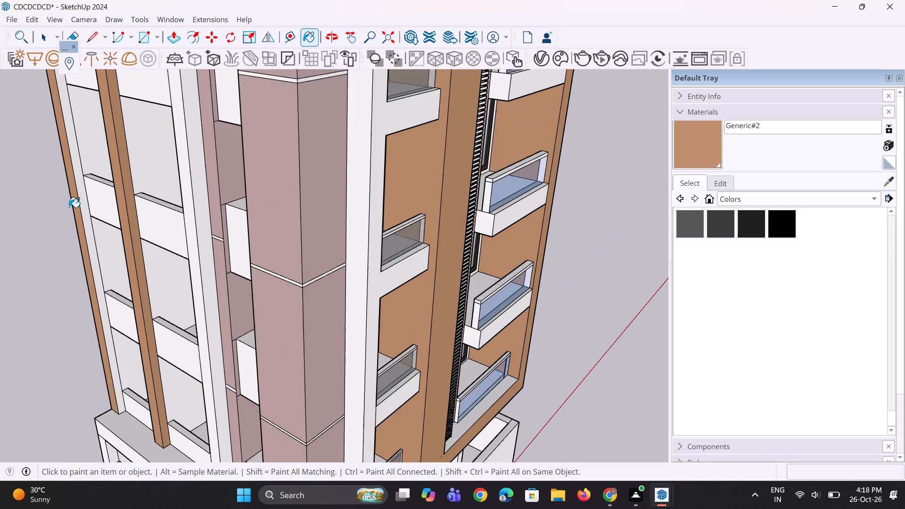
{"action": "scroll", "coordinate": [79, 207], "scroll_direction": "up", "scroll_amount": 4}
{"action": "left_click", "coordinate": [84, 202]}
{"action": "middle_click_drag", "start_coordinate": [63, 294], "coordinate": [124, 267]}
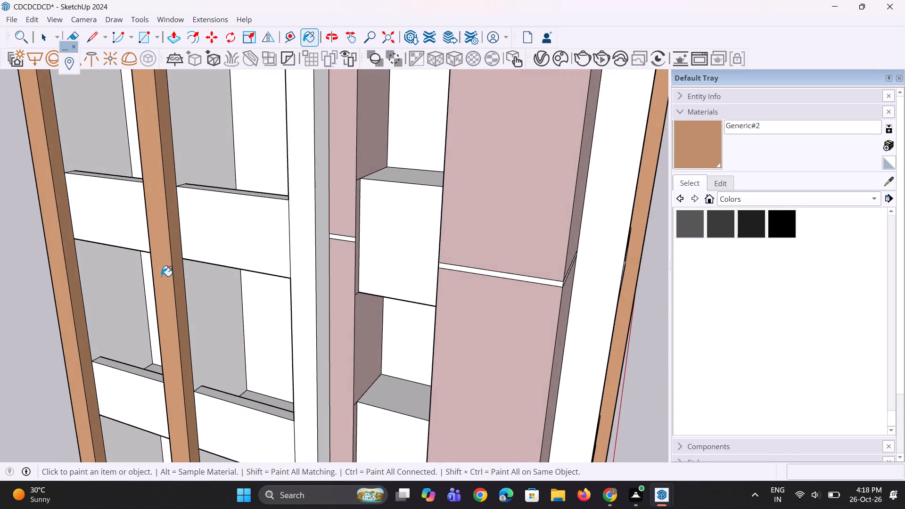
{"action": "scroll", "coordinate": [161, 276], "scroll_direction": "down", "scroll_amount": 12}
{"action": "middle_click_drag", "start_coordinate": [169, 283], "coordinate": [167, 261]}
{"action": "scroll", "coordinate": [149, 119], "scroll_direction": "up", "scroll_amount": 6}
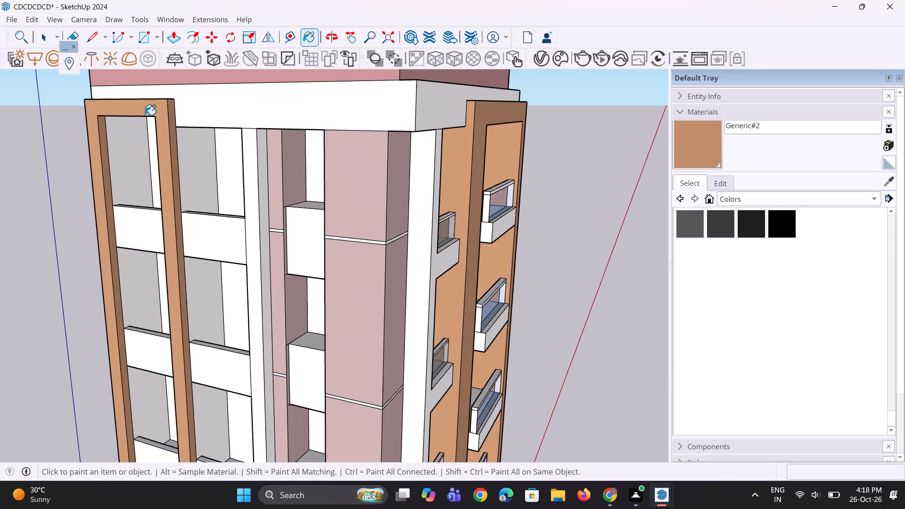
{"action": "middle_click_drag", "start_coordinate": [145, 113], "coordinate": [132, 136]}
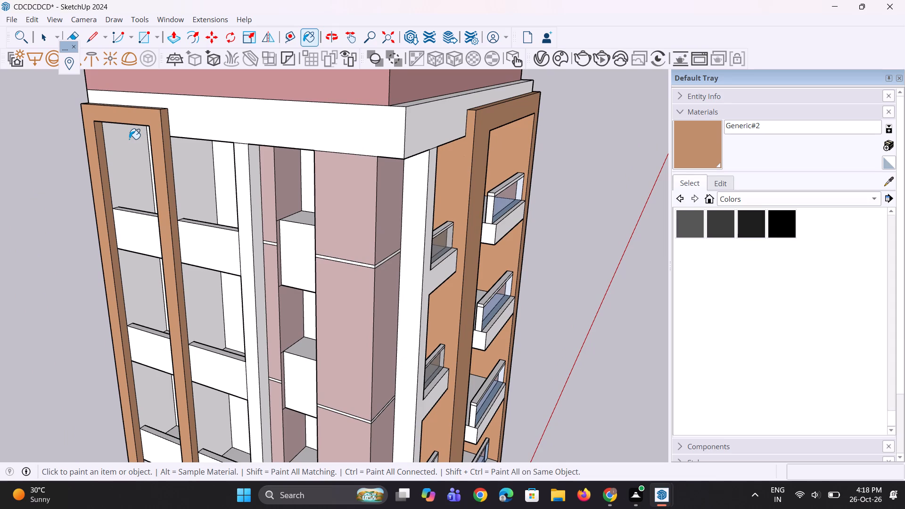
Paint the front, top and underside of the topmost small balcony box in the pink recess with Generic#2.
{"action": "left_click_drag", "start_coordinate": [299, 242], "coordinate": [295, 243]}
{"action": "left_click", "coordinate": [303, 223]}
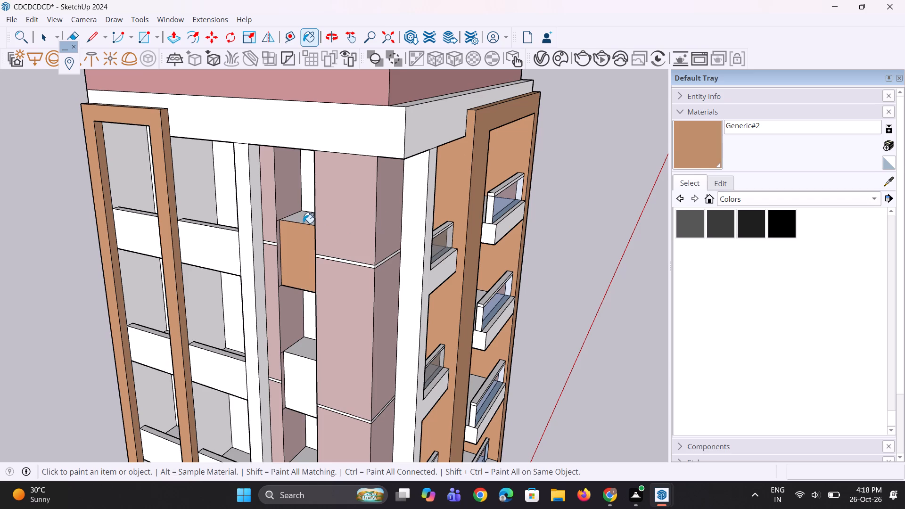
{"action": "scroll", "coordinate": [306, 282], "scroll_direction": "up", "scroll_amount": 1}
{"action": "scroll", "coordinate": [296, 219], "scroll_direction": "up", "scroll_amount": 5}
{"action": "left_click", "coordinate": [308, 200]}
{"action": "scroll", "coordinate": [278, 295], "scroll_direction": "up", "scroll_amount": 1}
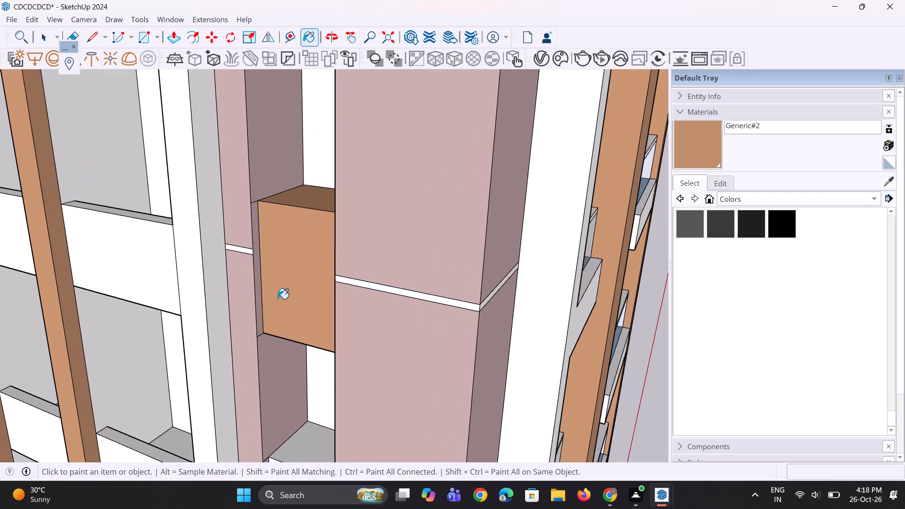
{"action": "scroll", "coordinate": [278, 299], "scroll_direction": "up", "scroll_amount": 1}
{"action": "middle_click_drag", "start_coordinate": [278, 299], "coordinate": [365, 110]}
{"action": "left_click", "coordinate": [370, 198]}
Erase the short edges at the top and bottom of the tan balcony box on the recess's pink side wall.
{"action": "middle_click_drag", "start_coordinate": [510, 249], "coordinate": [348, 355]}
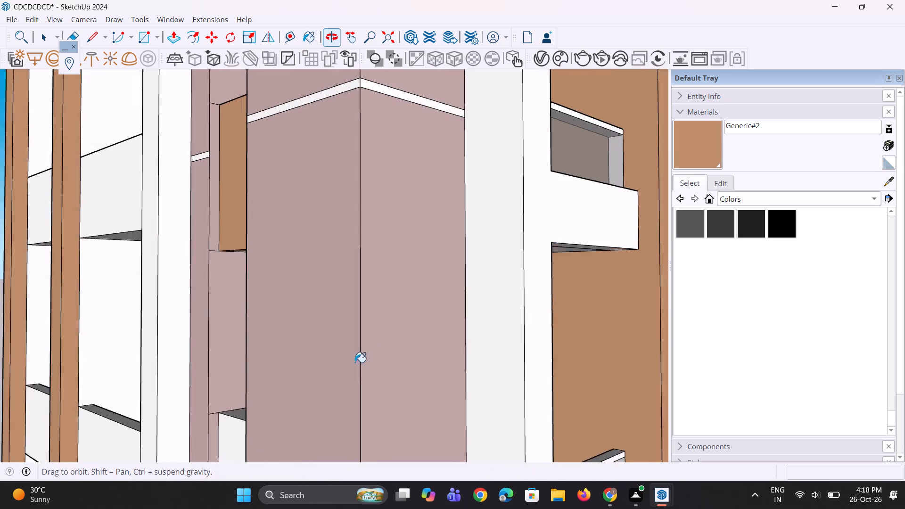
{"action": "scroll", "coordinate": [362, 368], "scroll_direction": "down", "scroll_amount": 6}
{"action": "scroll", "coordinate": [325, 218], "scroll_direction": "up", "scroll_amount": 5}
{"action": "scroll", "coordinate": [244, 182], "scroll_direction": "up", "scroll_amount": 7}
{"action": "key", "text": "e"}
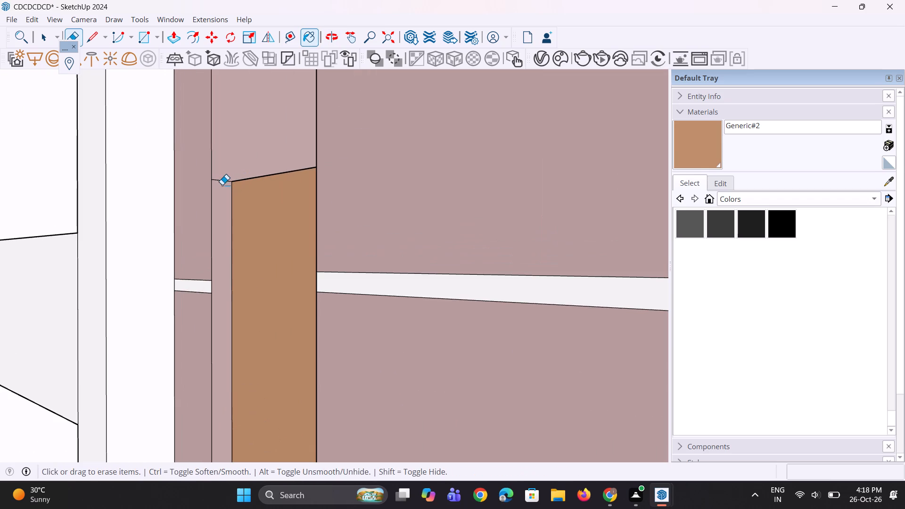
{"action": "left_click_drag", "start_coordinate": [221, 178], "coordinate": [222, 184]}
{"action": "scroll", "coordinate": [257, 102], "scroll_direction": "down", "scroll_amount": 4}
{"action": "scroll", "coordinate": [266, 305], "scroll_direction": "up", "scroll_amount": 3}
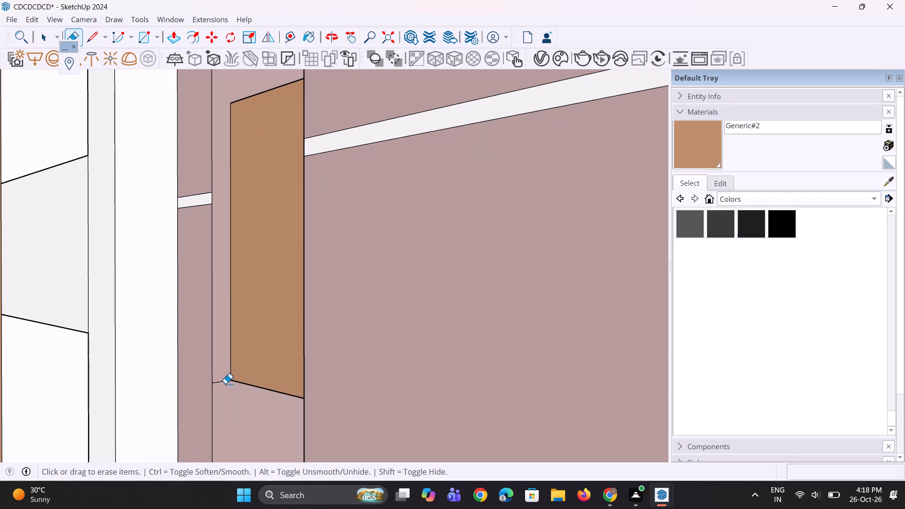
{"action": "left_click", "coordinate": [224, 384]}
{"action": "left_click", "coordinate": [224, 381]}
Erase the short upper and lower edges on the pink side wall beside the second balcony box from the top.
{"action": "scroll", "coordinate": [290, 227], "scroll_direction": "down", "scroll_amount": 11}
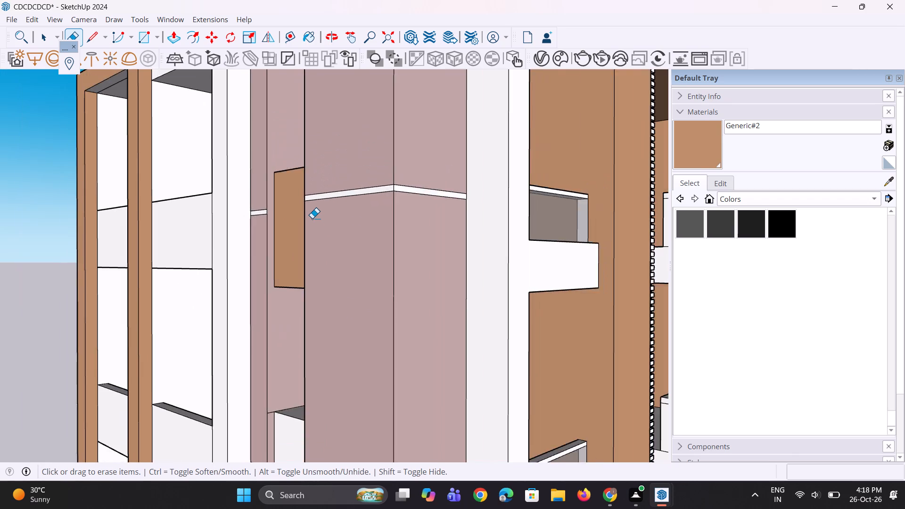
{"action": "scroll", "coordinate": [312, 218], "scroll_direction": "down", "scroll_amount": 5}
{"action": "scroll", "coordinate": [251, 391], "scroll_direction": "up", "scroll_amount": 4}
{"action": "scroll", "coordinate": [315, 385], "scroll_direction": "up", "scroll_amount": 4}
{"action": "scroll", "coordinate": [308, 345], "scroll_direction": "up", "scroll_amount": 2}
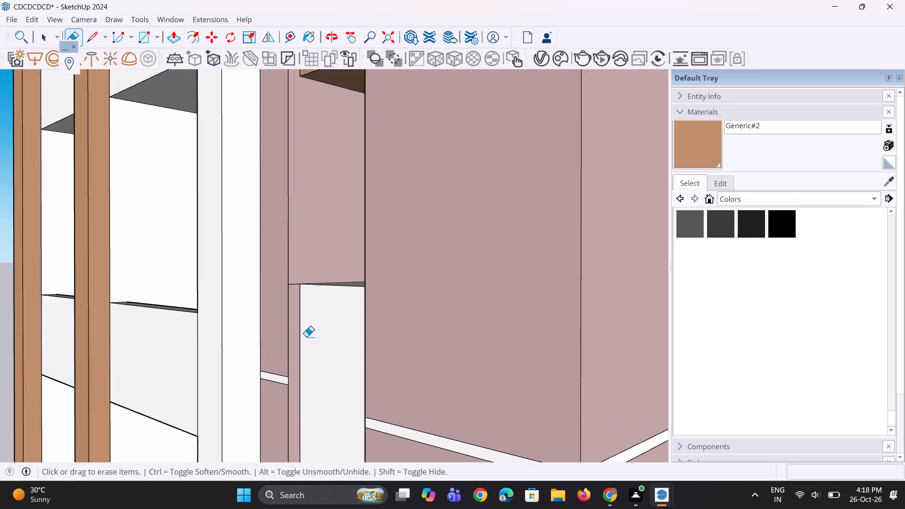
{"action": "scroll", "coordinate": [306, 337], "scroll_direction": "up", "scroll_amount": 1}
{"action": "left_click_drag", "start_coordinate": [291, 266], "coordinate": [290, 285]}
{"action": "scroll", "coordinate": [266, 186], "scroll_direction": "down", "scroll_amount": 5}
{"action": "scroll", "coordinate": [284, 397], "scroll_direction": "up", "scroll_amount": 5}
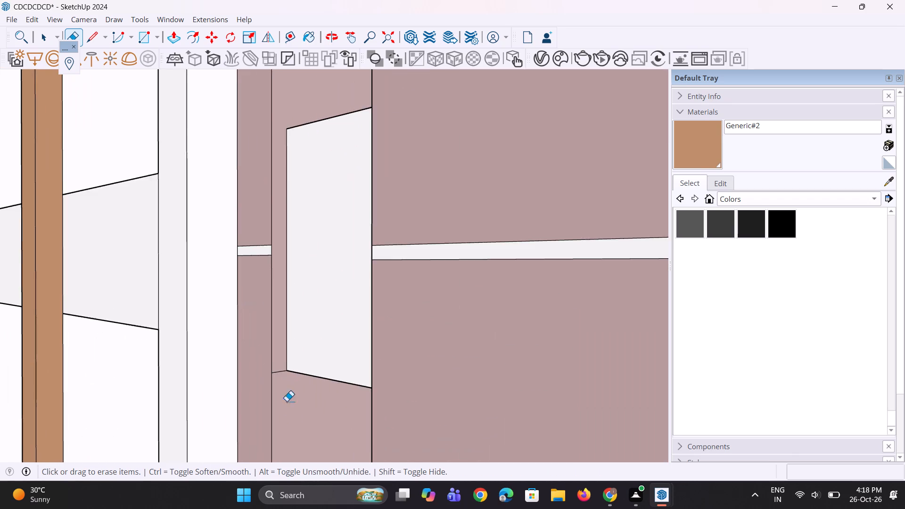
{"action": "scroll", "coordinate": [285, 387], "scroll_direction": "up", "scroll_amount": 3}
{"action": "left_click_drag", "start_coordinate": [277, 353], "coordinate": [280, 383]}
{"action": "scroll", "coordinate": [287, 213], "scroll_direction": "down", "scroll_amount": 16}
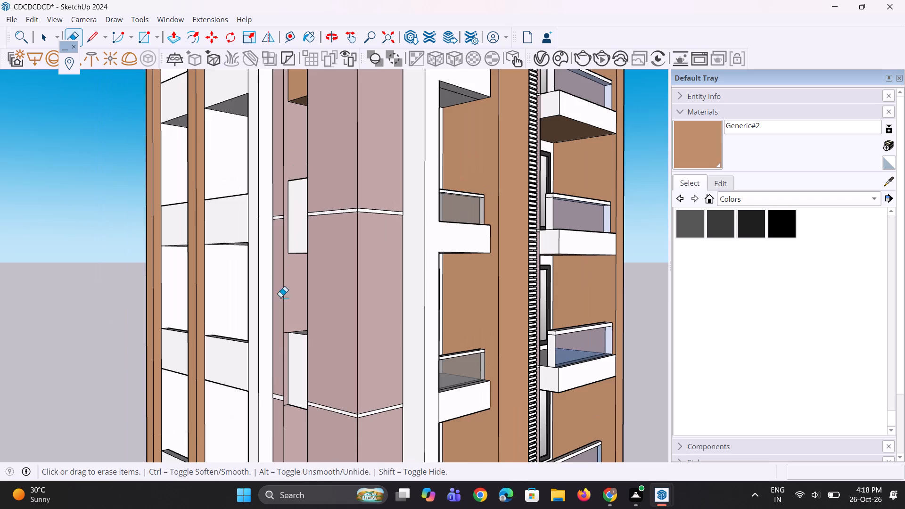
Erase the short lower and upper edges on the pink side wall beside the third balcony box from the top.
{"action": "scroll", "coordinate": [263, 465], "scroll_direction": "up", "scroll_amount": 4}
{"action": "scroll", "coordinate": [292, 396], "scroll_direction": "up", "scroll_amount": 12}
{"action": "left_click_drag", "start_coordinate": [293, 384], "coordinate": [287, 407]}
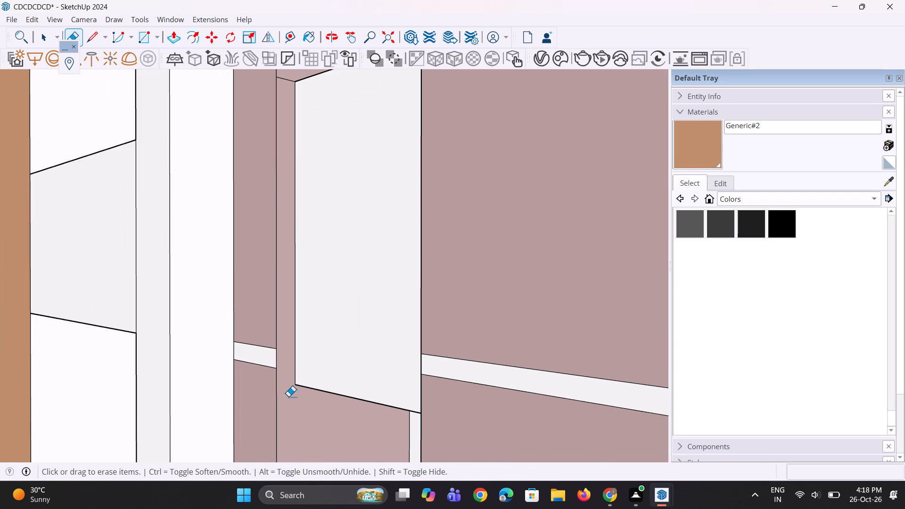
{"action": "scroll", "coordinate": [294, 347], "scroll_direction": "down", "scroll_amount": 3}
{"action": "scroll", "coordinate": [278, 187], "scroll_direction": "up", "scroll_amount": 3}
{"action": "left_click_drag", "start_coordinate": [294, 133], "coordinate": [296, 152]}
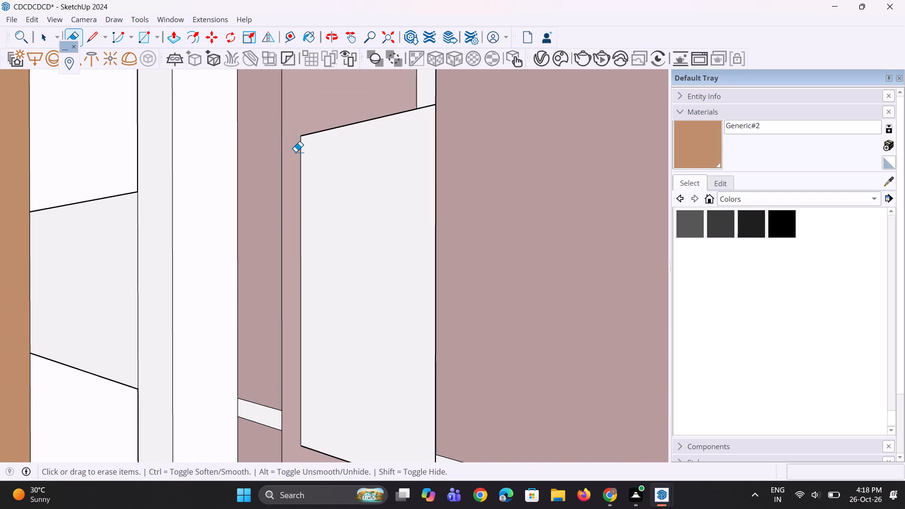
Erase the short edge on the recess's side wall beside the lowest balcony box, merging its white strip into the pink wall.
{"action": "scroll", "coordinate": [298, 153], "scroll_direction": "down", "scroll_amount": 17}
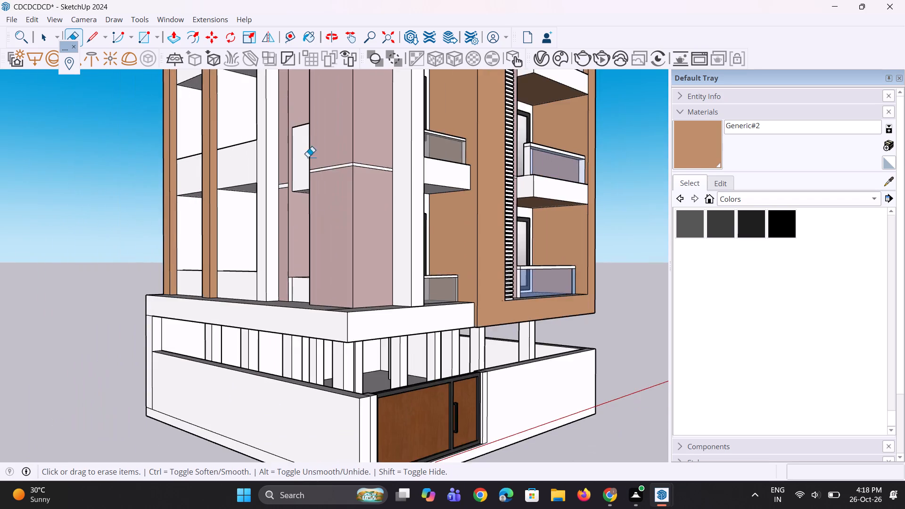
{"action": "scroll", "coordinate": [307, 192], "scroll_direction": "up", "scroll_amount": 5}
{"action": "scroll", "coordinate": [306, 265], "scroll_direction": "up", "scroll_amount": 3}
{"action": "scroll", "coordinate": [263, 384], "scroll_direction": "up", "scroll_amount": 8}
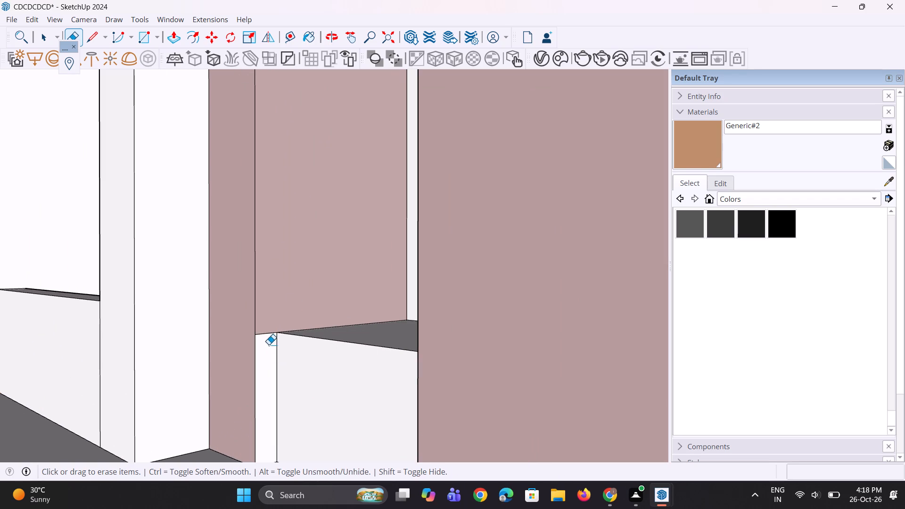
{"action": "left_click_drag", "start_coordinate": [267, 333], "coordinate": [263, 352]}
{"action": "scroll", "coordinate": [271, 332], "scroll_direction": "down", "scroll_amount": 10}
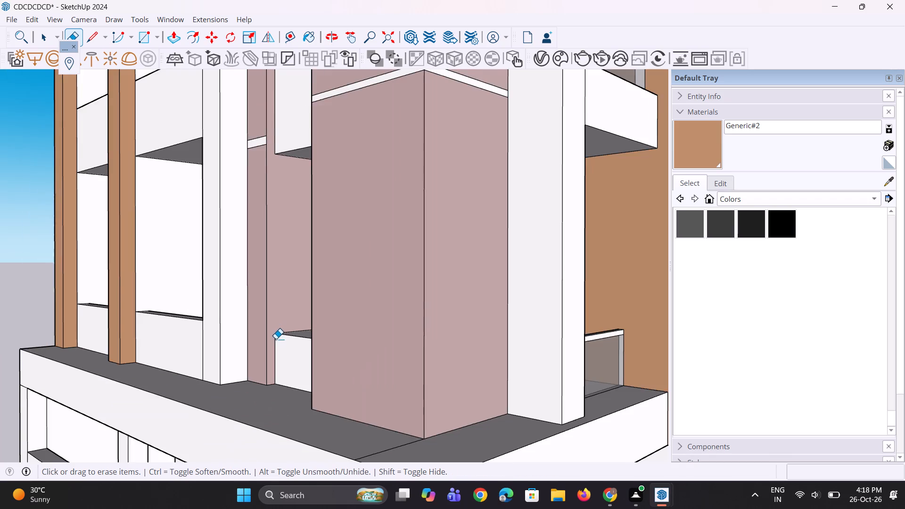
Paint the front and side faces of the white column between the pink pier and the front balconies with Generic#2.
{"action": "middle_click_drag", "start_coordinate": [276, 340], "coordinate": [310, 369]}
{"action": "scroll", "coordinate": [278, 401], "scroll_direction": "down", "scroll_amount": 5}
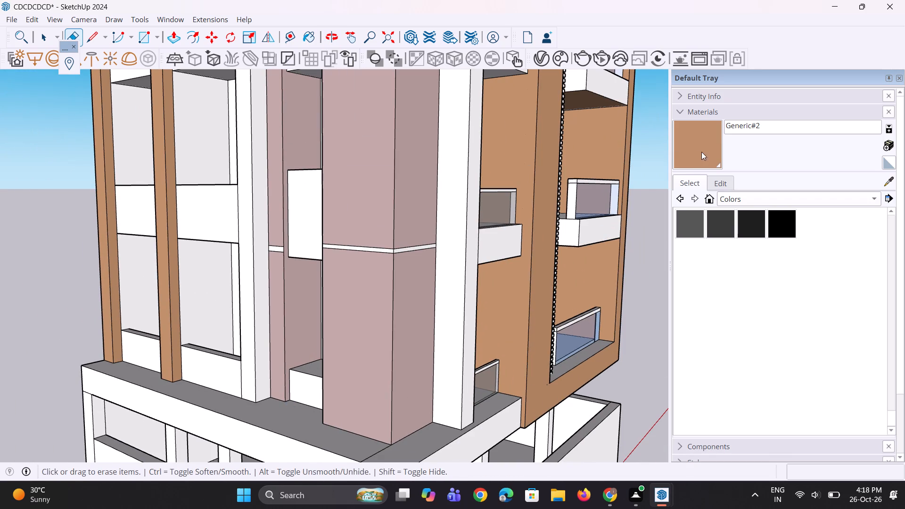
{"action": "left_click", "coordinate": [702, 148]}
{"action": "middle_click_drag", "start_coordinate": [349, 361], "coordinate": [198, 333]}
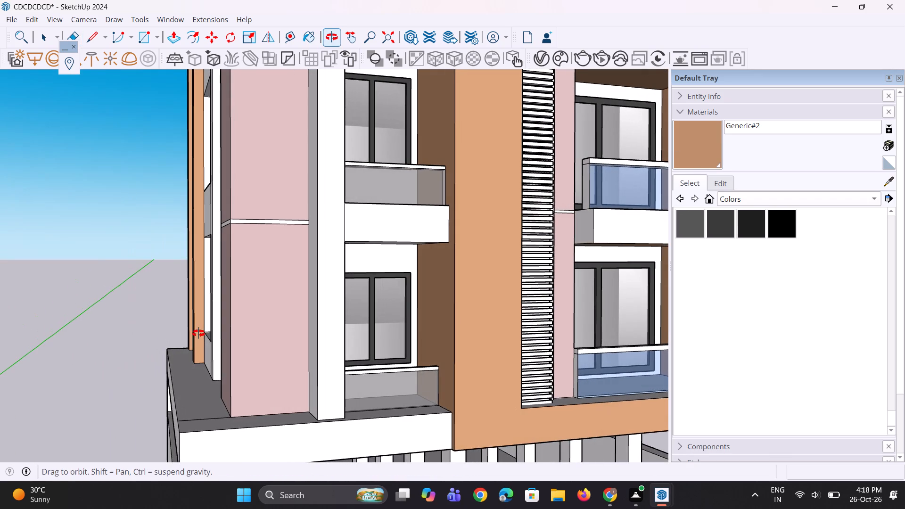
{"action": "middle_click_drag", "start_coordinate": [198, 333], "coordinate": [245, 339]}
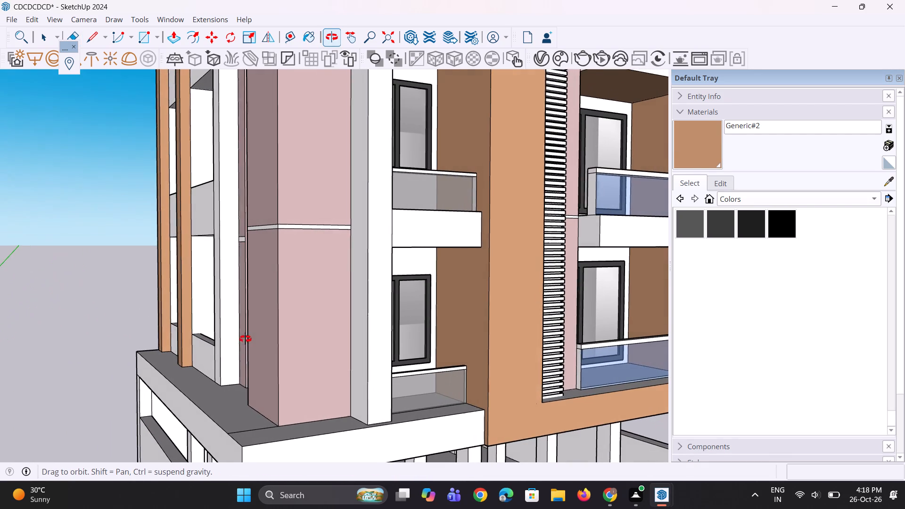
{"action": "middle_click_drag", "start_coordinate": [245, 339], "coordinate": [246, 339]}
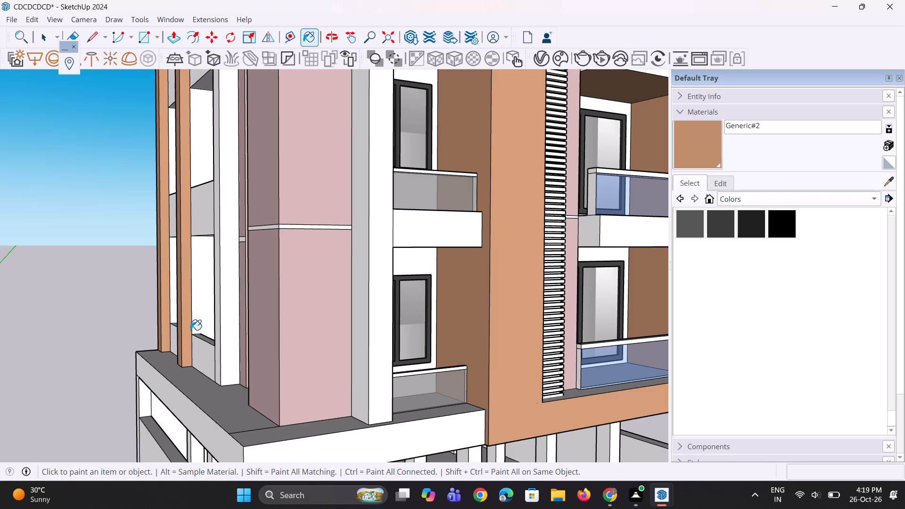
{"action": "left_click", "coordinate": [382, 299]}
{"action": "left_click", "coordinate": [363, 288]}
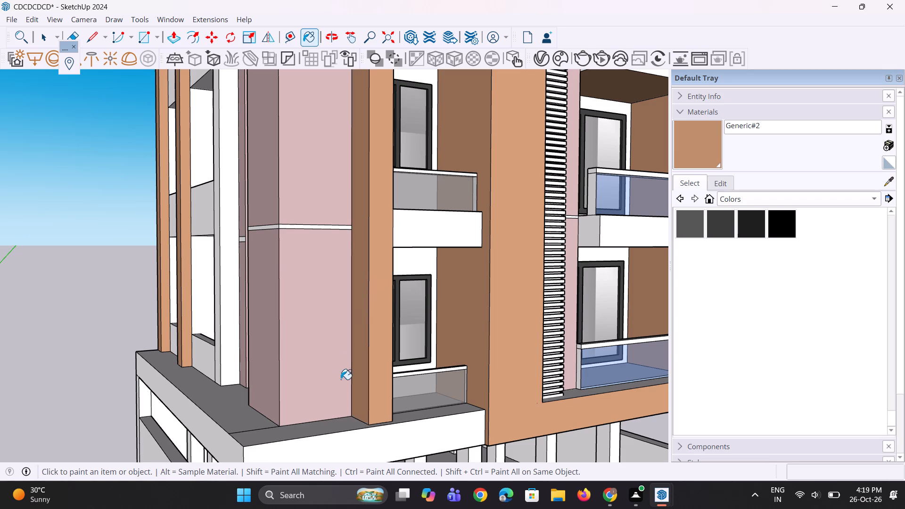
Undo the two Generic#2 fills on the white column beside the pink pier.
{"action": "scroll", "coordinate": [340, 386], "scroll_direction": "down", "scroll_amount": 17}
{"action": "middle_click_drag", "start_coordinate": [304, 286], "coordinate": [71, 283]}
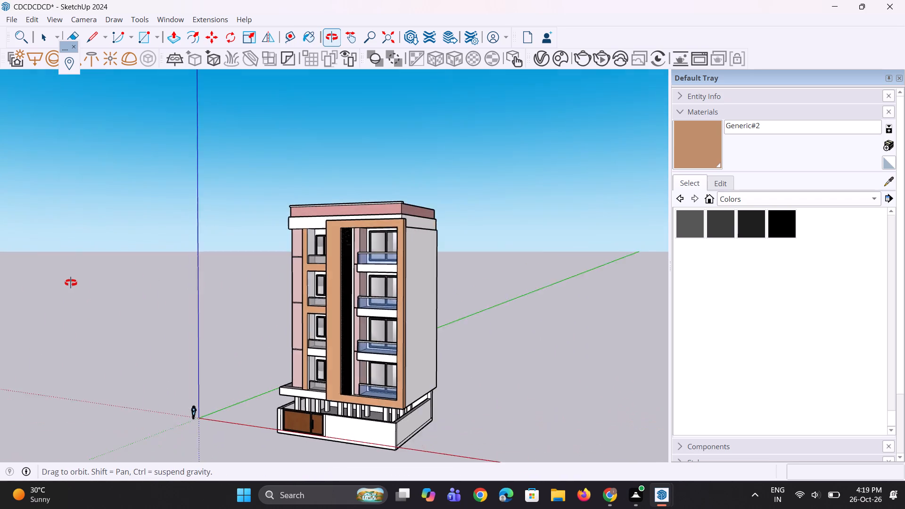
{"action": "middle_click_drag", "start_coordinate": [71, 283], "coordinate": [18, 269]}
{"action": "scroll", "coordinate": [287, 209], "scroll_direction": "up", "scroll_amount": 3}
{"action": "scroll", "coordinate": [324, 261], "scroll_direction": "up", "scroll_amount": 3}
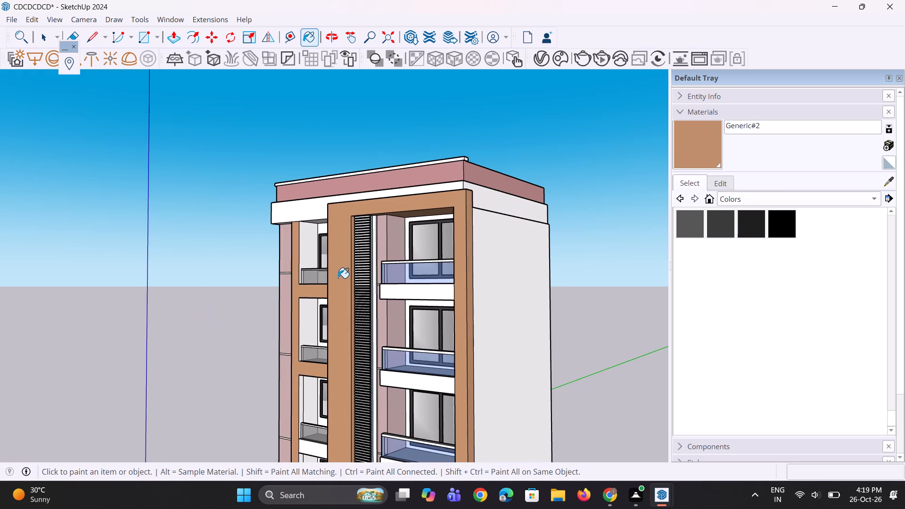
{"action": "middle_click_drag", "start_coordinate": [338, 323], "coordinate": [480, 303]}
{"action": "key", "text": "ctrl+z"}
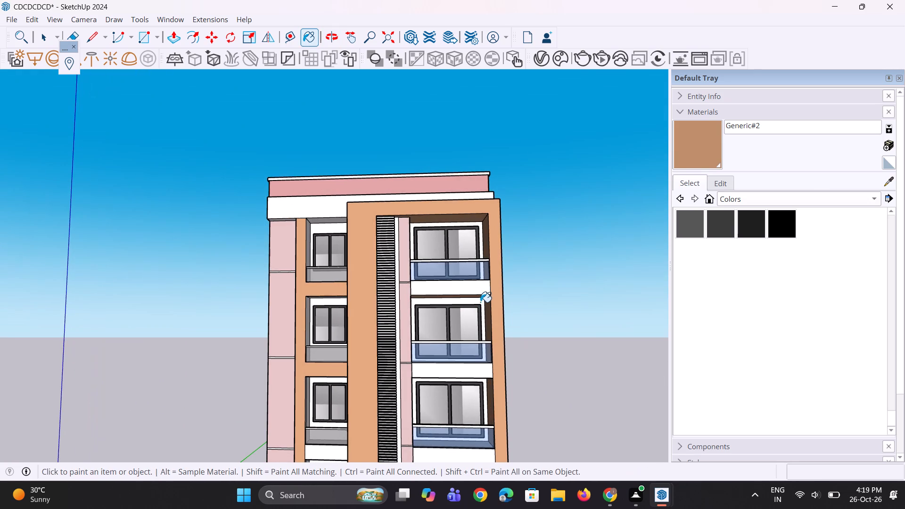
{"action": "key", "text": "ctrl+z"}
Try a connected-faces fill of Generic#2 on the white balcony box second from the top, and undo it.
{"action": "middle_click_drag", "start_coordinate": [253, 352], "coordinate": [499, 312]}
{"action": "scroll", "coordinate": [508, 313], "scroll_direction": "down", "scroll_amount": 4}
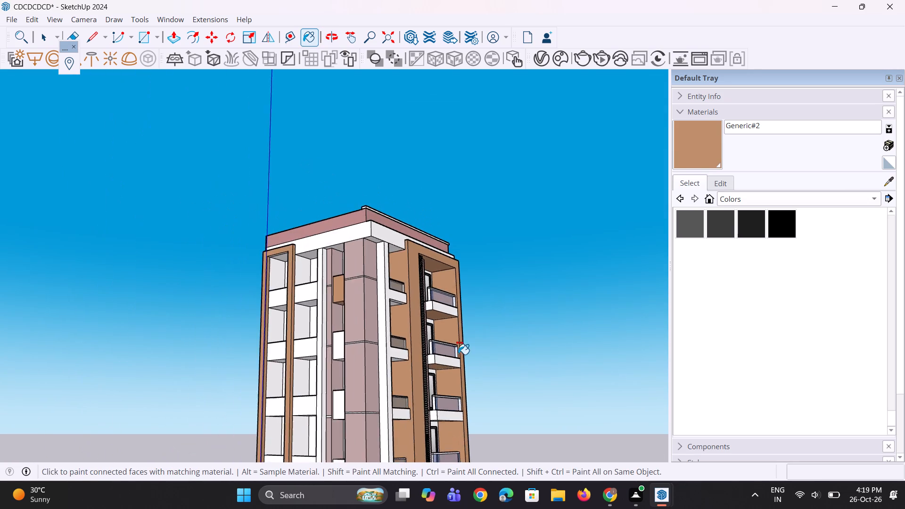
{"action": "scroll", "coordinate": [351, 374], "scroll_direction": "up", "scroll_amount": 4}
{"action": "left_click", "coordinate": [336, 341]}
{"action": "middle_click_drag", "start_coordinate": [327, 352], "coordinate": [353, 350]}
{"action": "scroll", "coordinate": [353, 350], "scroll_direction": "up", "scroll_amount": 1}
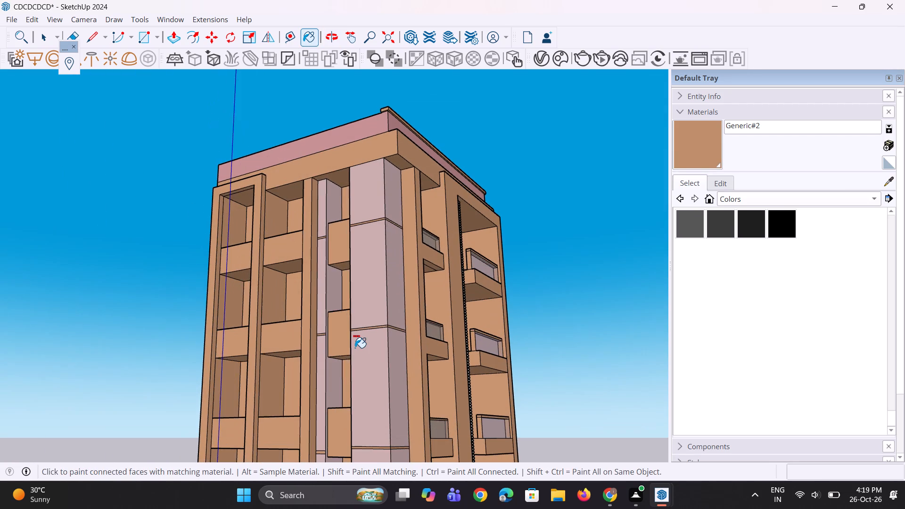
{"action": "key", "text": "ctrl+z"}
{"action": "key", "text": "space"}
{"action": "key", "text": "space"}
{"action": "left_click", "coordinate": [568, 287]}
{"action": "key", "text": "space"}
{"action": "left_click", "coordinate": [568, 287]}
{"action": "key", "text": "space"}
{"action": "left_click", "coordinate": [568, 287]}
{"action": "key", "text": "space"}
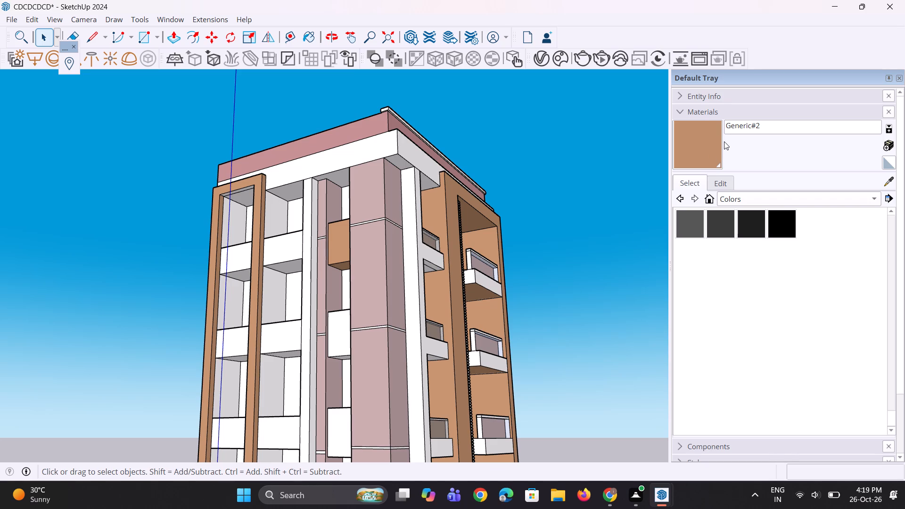
Paint the front, underside and top of the recess's second balcony box from the top with Generic#2.
{"action": "left_click", "coordinate": [724, 140]}
{"action": "left_click_drag", "start_coordinate": [691, 139], "coordinate": [687, 152]}
{"action": "scroll", "coordinate": [367, 359], "scroll_direction": "up", "scroll_amount": 6}
{"action": "left_click", "coordinate": [343, 329]}
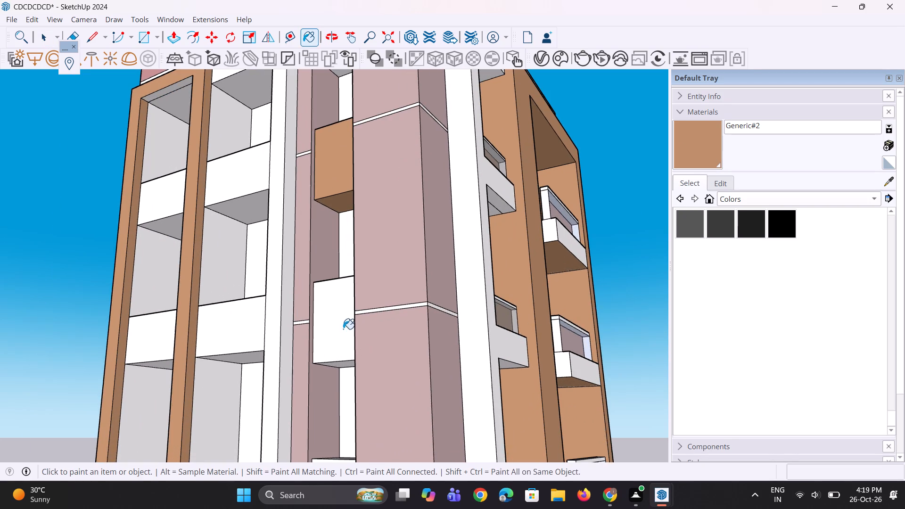
{"action": "middle_click_drag", "start_coordinate": [344, 369], "coordinate": [371, 283]}
{"action": "scroll", "coordinate": [368, 291], "scroll_direction": "up", "scroll_amount": 1}
{"action": "left_click", "coordinate": [369, 307]}
{"action": "middle_click_drag", "start_coordinate": [362, 218], "coordinate": [337, 399]}
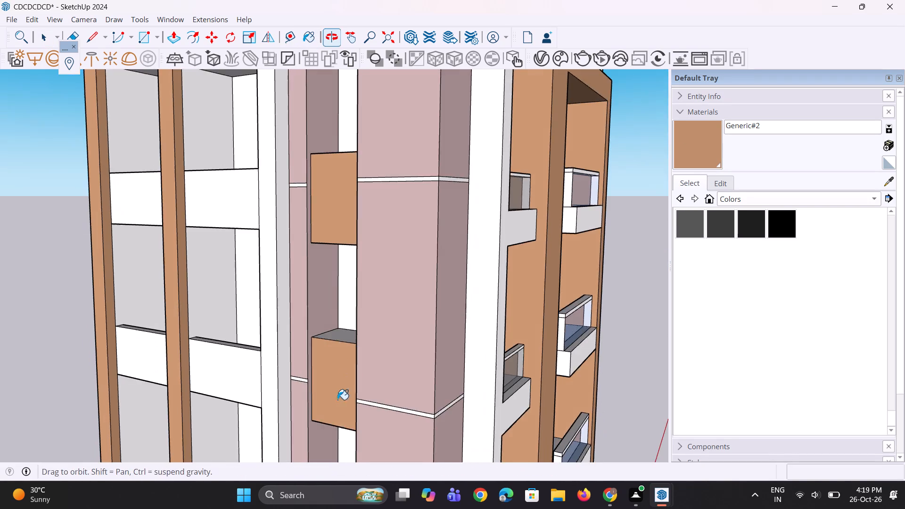
{"action": "middle_click_drag", "start_coordinate": [331, 358], "coordinate": [332, 398]}
{"action": "left_click", "coordinate": [339, 353]}
Paint the front, top and underside of the recess's third balcony box from the top with Generic#2.
{"action": "middle_click_drag", "start_coordinate": [327, 302], "coordinate": [444, 231]}
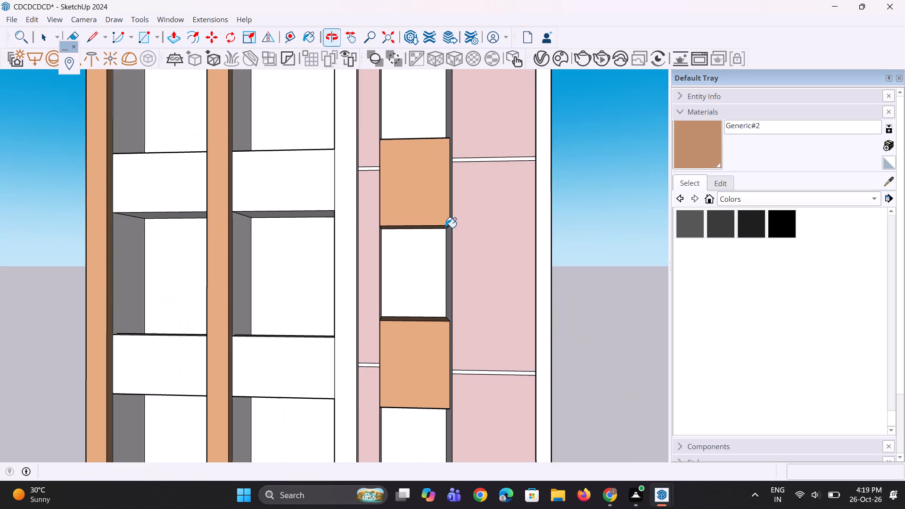
{"action": "scroll", "coordinate": [355, 98], "scroll_direction": "down", "scroll_amount": 10}
{"action": "scroll", "coordinate": [400, 294], "scroll_direction": "up", "scroll_amount": 3}
{"action": "left_click", "coordinate": [380, 293]}
{"action": "middle_click_drag", "start_coordinate": [363, 267], "coordinate": [352, 343]}
{"action": "scroll", "coordinate": [362, 313], "scroll_direction": "up", "scroll_amount": 3}
{"action": "left_click", "coordinate": [374, 276]}
{"action": "middle_click_drag", "start_coordinate": [369, 378], "coordinate": [354, 148]}
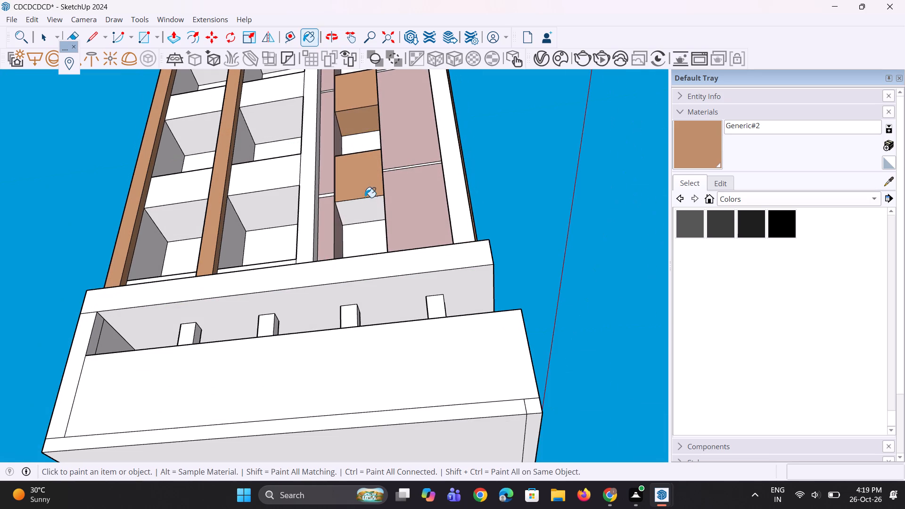
{"action": "left_click", "coordinate": [367, 210]}
Examine the whole building's painted facade from the front and corner, checking the pink, tan and white surfaces.
{"action": "middle_click_drag", "start_coordinate": [378, 225], "coordinate": [239, 328]}
{"action": "scroll", "coordinate": [271, 334], "scroll_direction": "down", "scroll_amount": 5}
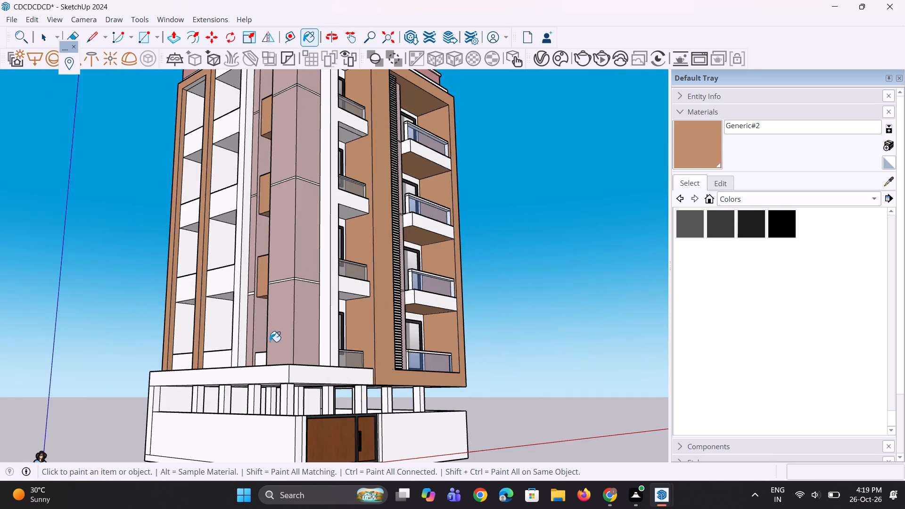
{"action": "scroll", "coordinate": [267, 346], "scroll_direction": "down", "scroll_amount": 3}
{"action": "middle_click_drag", "start_coordinate": [267, 347], "coordinate": [204, 365]}
{"action": "scroll", "coordinate": [196, 362], "scroll_direction": "down", "scroll_amount": 1}
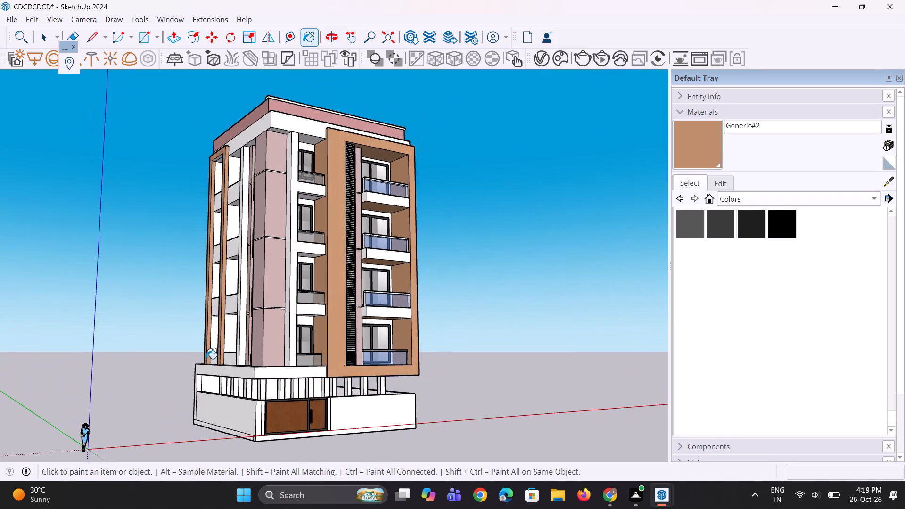
{"action": "scroll", "coordinate": [191, 308], "scroll_direction": "up", "scroll_amount": 9}
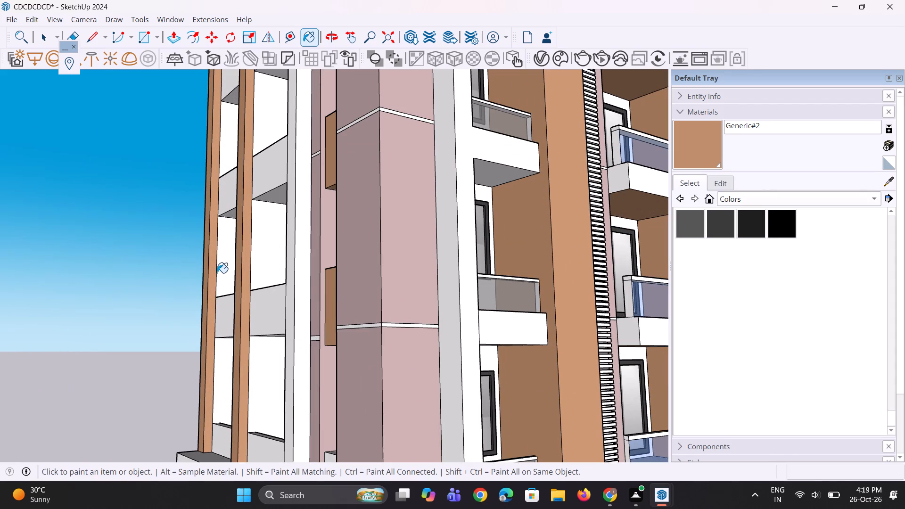
{"action": "scroll", "coordinate": [163, 277], "scroll_direction": "down", "scroll_amount": 4}
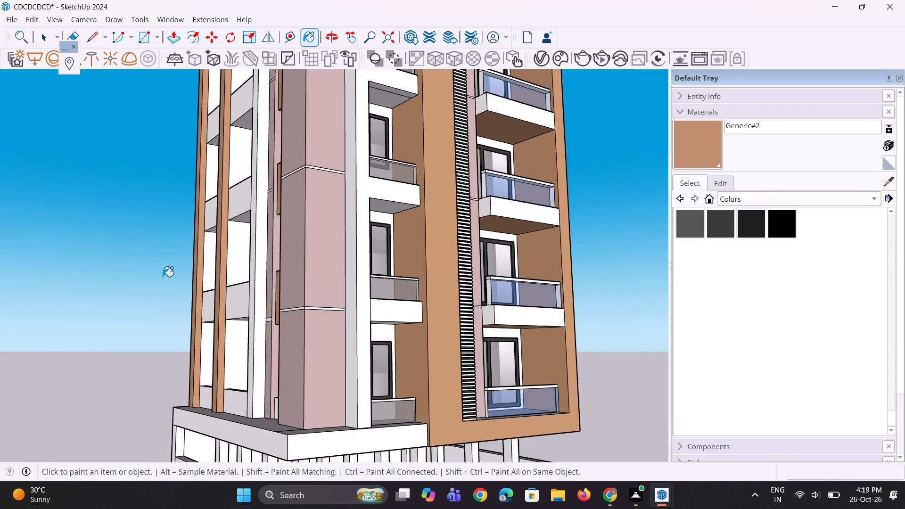
{"action": "scroll", "coordinate": [163, 277], "scroll_direction": "down", "scroll_amount": 4}
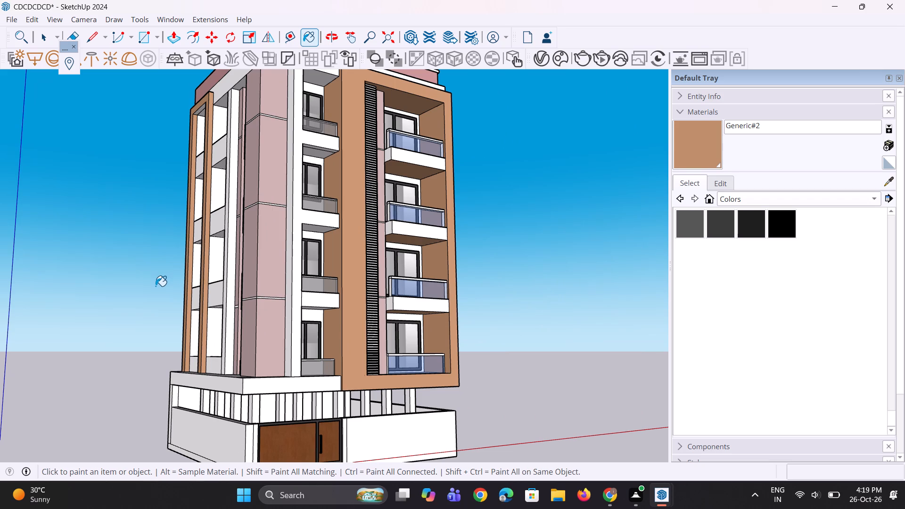
{"action": "scroll", "coordinate": [126, 300], "scroll_direction": "down", "scroll_amount": 1}
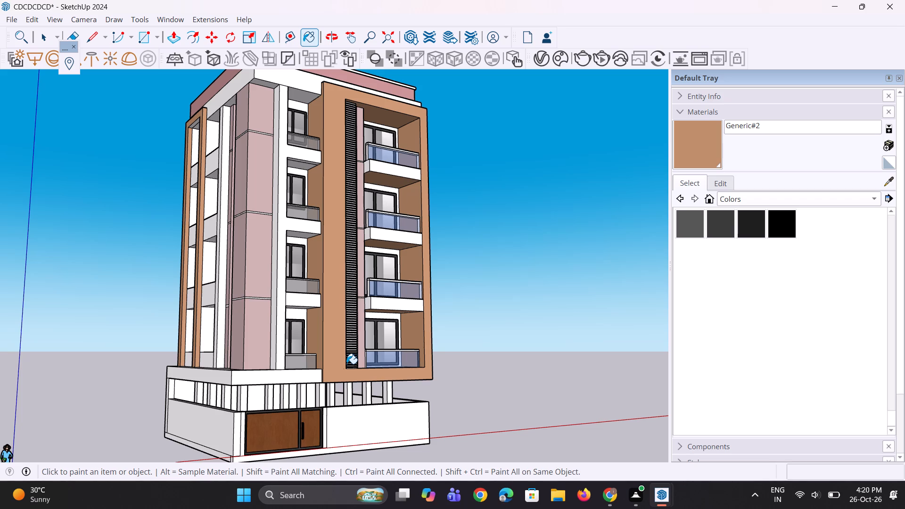
{"action": "scroll", "coordinate": [136, 508], "scroll_direction": "down", "scroll_amount": 2}
{"action": "middle_click_drag", "start_coordinate": [309, 508], "coordinate": [223, 508]}
{"action": "scroll", "coordinate": [225, 406], "scroll_direction": "down", "scroll_amount": 4}
{"action": "middle_click_drag", "start_coordinate": [304, 377], "coordinate": [240, 387]}
{"action": "scroll", "coordinate": [240, 387], "scroll_direction": "down", "scroll_amount": 1}
{"action": "scroll", "coordinate": [247, 380], "scroll_direction": "up", "scroll_amount": 4}
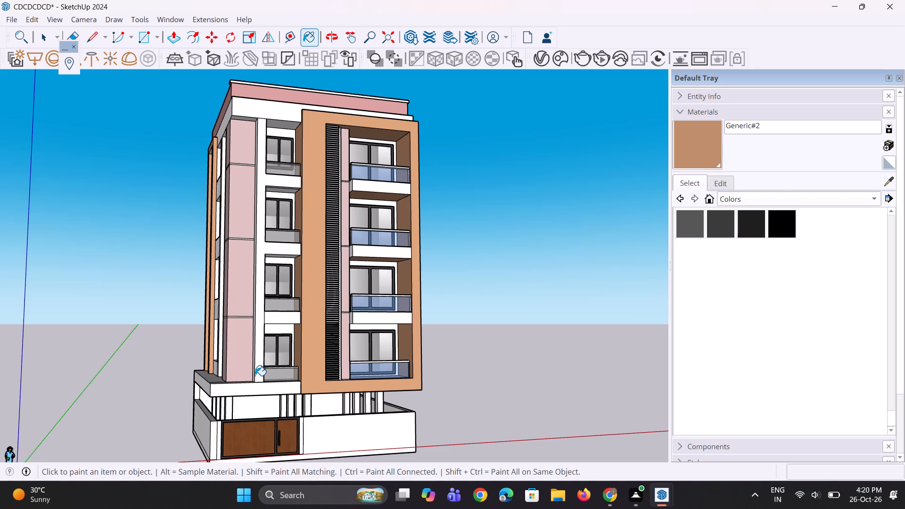
{"action": "scroll", "coordinate": [239, 381], "scroll_direction": "down", "scroll_amount": 4}
{"action": "middle_click_drag", "start_coordinate": [262, 378], "coordinate": [255, 374]}
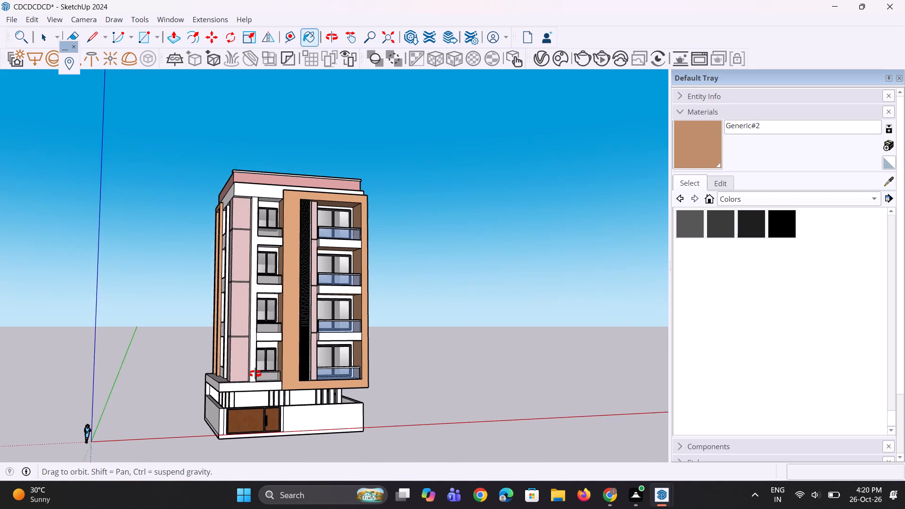
{"action": "middle_click_drag", "start_coordinate": [255, 374], "coordinate": [249, 372]}
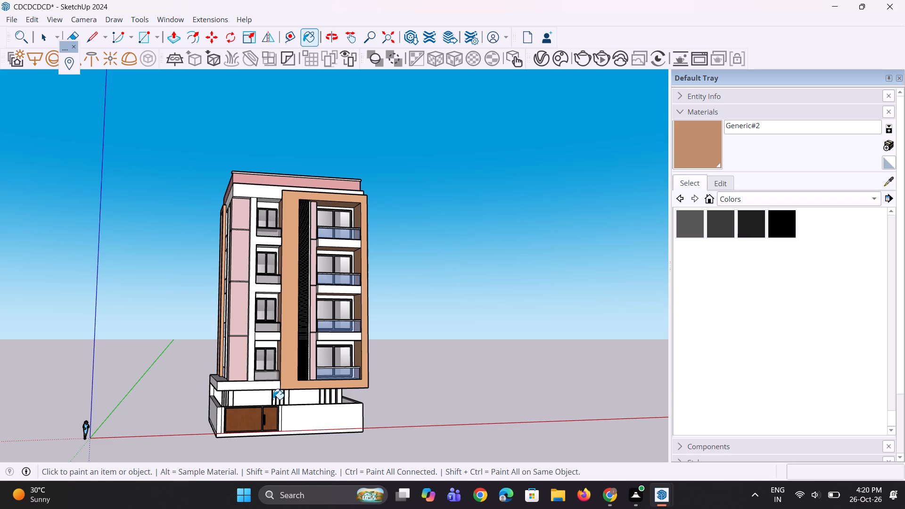
{"action": "scroll", "coordinate": [237, 302], "scroll_direction": "down", "scroll_amount": 5}
{"action": "middle_click_drag", "start_coordinate": [167, 234], "coordinate": [207, 249]}
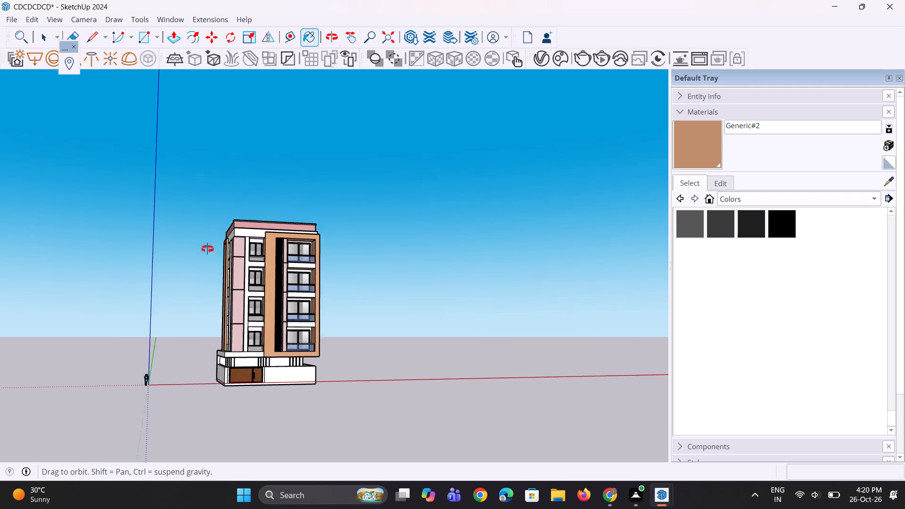
{"action": "middle_click_drag", "start_coordinate": [207, 249], "coordinate": [315, 259]}
{"action": "scroll", "coordinate": [321, 283], "scroll_direction": "up", "scroll_amount": 7}
{"action": "middle_click_drag", "start_coordinate": [296, 257], "coordinate": [208, 246]}
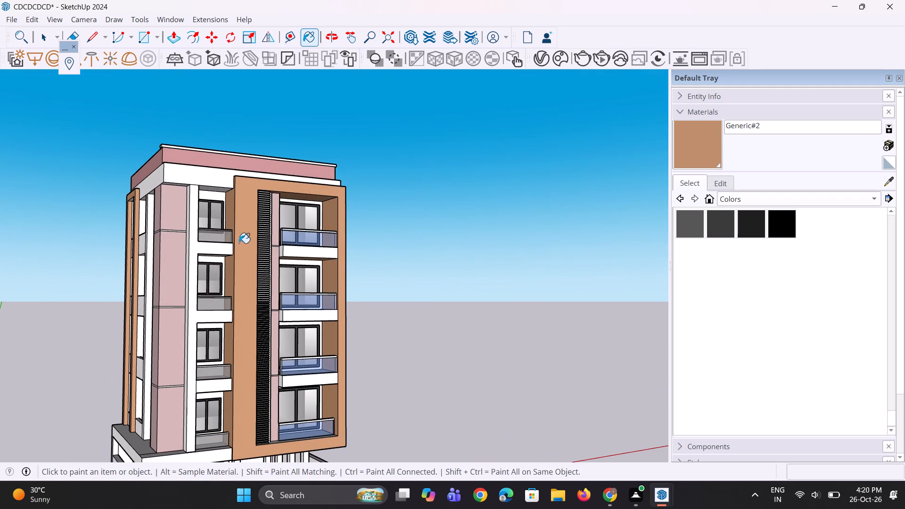
{"action": "middle_click_drag", "start_coordinate": [315, 277], "coordinate": [242, 283]}
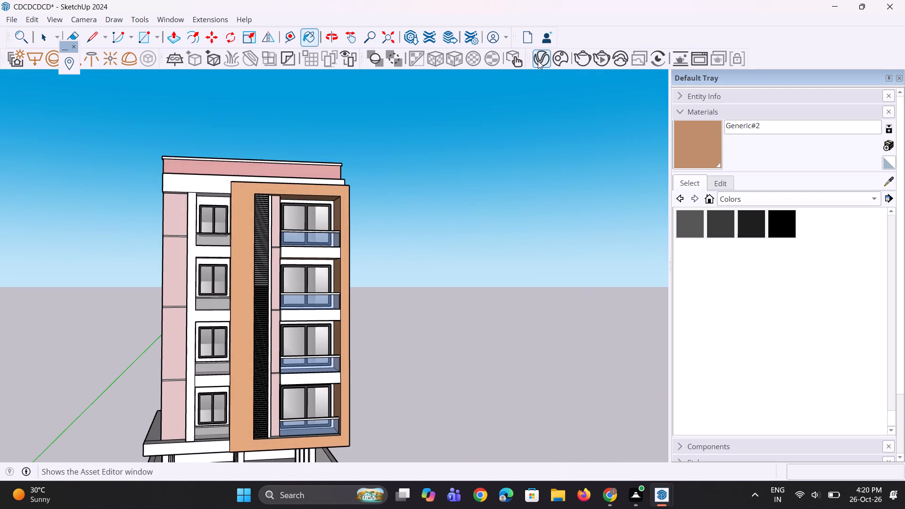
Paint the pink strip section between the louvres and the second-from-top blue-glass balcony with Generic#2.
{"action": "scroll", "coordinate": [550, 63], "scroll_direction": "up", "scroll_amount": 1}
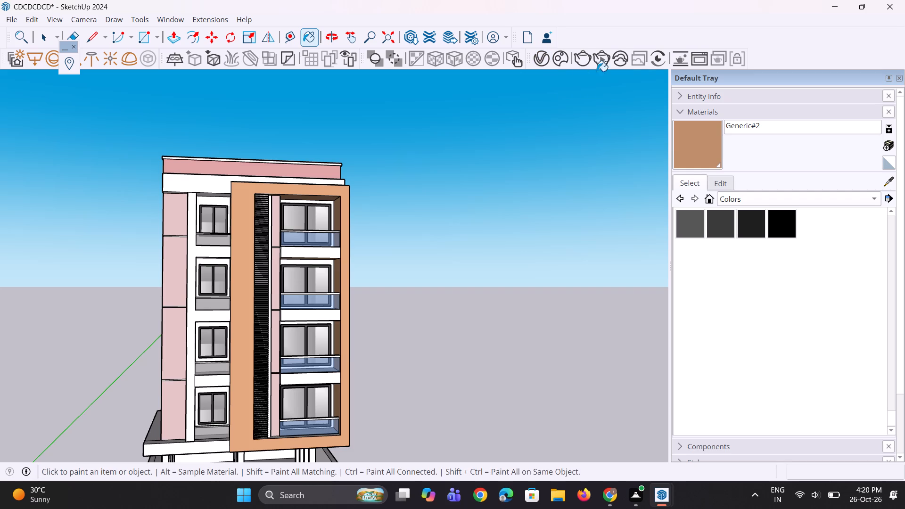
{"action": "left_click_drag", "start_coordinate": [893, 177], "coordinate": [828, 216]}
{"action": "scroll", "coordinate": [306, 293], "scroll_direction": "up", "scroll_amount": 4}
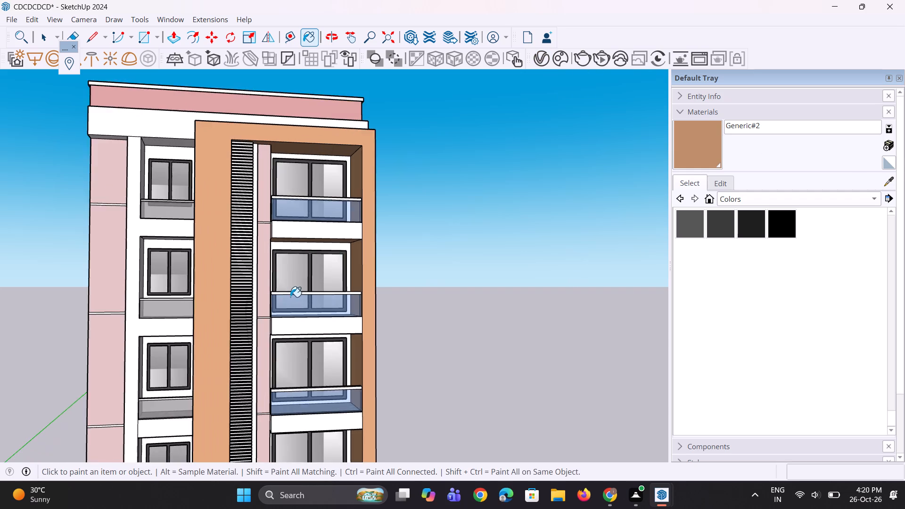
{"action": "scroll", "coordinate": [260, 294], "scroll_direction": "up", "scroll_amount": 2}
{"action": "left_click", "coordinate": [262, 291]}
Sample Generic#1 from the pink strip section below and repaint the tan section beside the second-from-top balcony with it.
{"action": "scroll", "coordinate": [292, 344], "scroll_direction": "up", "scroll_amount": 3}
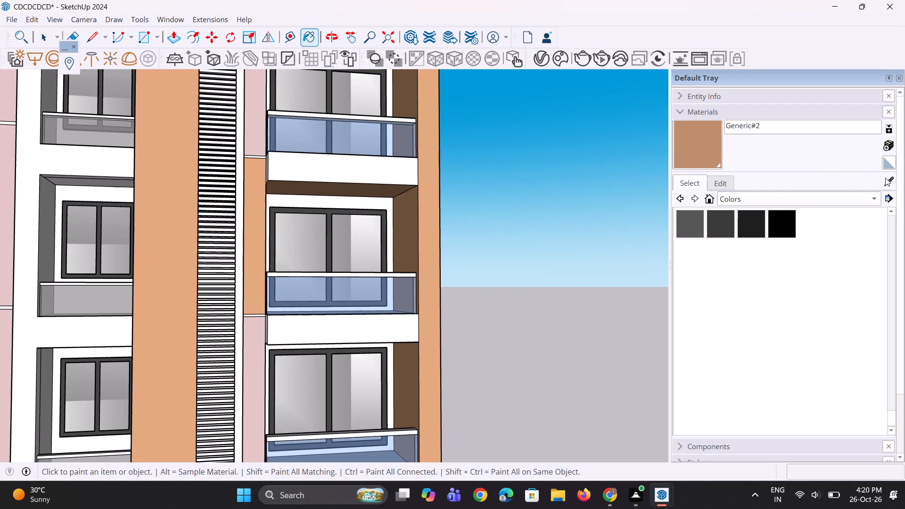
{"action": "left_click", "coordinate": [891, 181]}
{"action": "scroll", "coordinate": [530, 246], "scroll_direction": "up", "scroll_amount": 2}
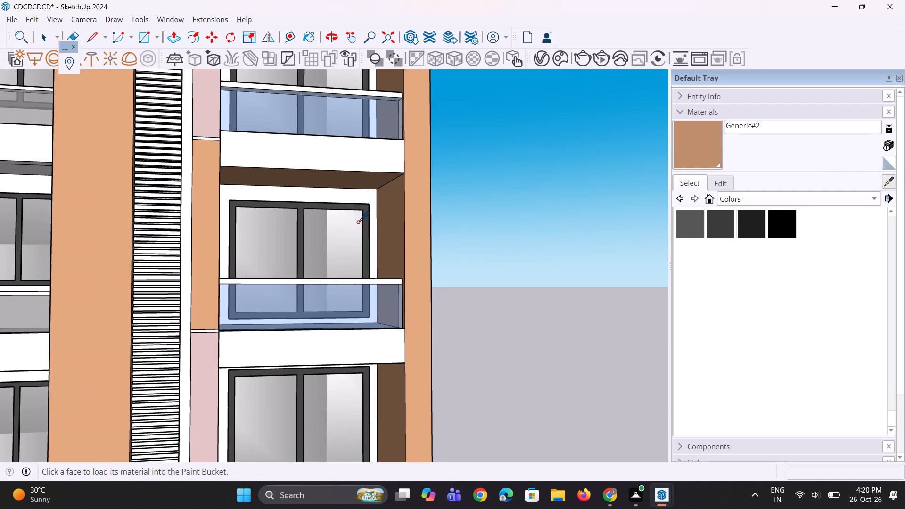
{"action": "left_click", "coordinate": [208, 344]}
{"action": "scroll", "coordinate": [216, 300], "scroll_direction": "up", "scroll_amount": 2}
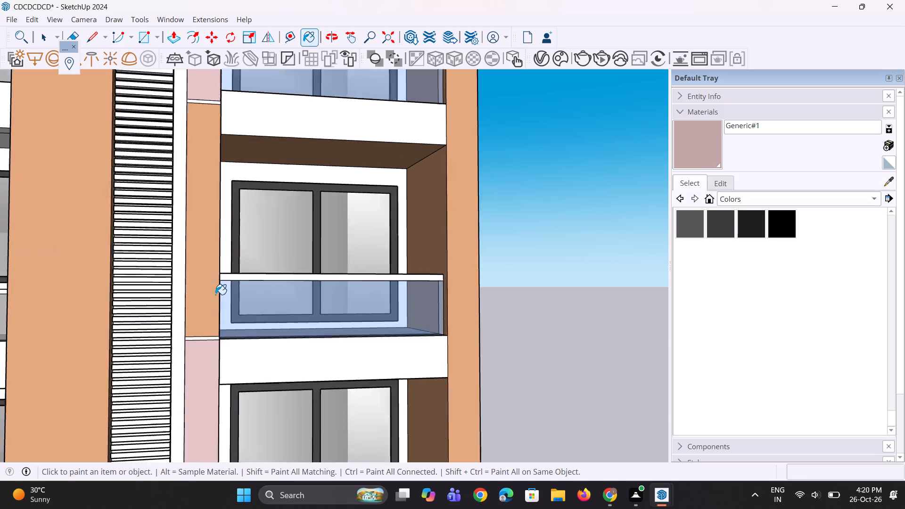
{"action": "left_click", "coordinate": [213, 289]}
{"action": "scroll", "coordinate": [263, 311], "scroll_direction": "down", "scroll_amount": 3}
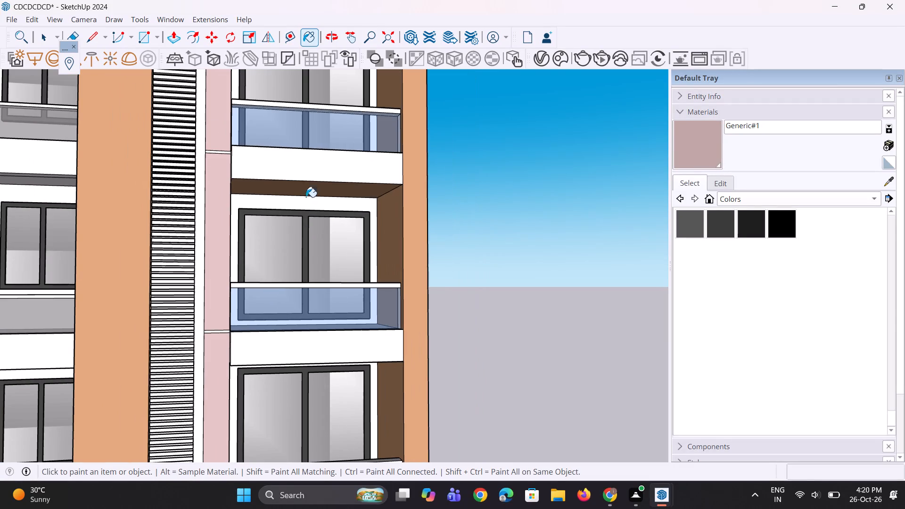
Paint the white slab bands below the three upper blue-glass balconies in the framed recess with Generic#1.
{"action": "left_click", "coordinate": [327, 164]}
{"action": "left_click", "coordinate": [325, 345]}
{"action": "scroll", "coordinate": [237, 194], "scroll_direction": "down", "scroll_amount": 5}
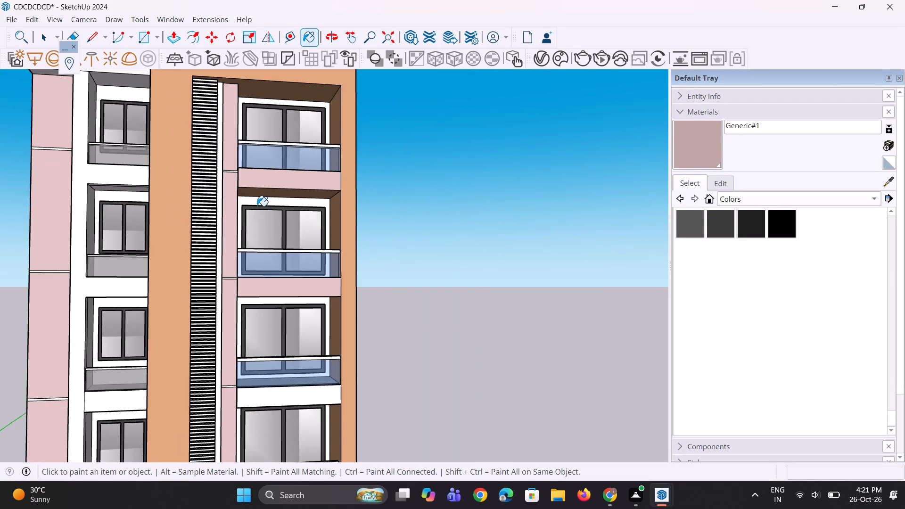
{"action": "scroll", "coordinate": [257, 206], "scroll_direction": "down", "scroll_amount": 4}
{"action": "scroll", "coordinate": [288, 335], "scroll_direction": "up", "scroll_amount": 4}
{"action": "left_click", "coordinate": [287, 336]}
{"action": "scroll", "coordinate": [215, 418], "scroll_direction": "down", "scroll_amount": 4}
Examine the whole painted facade from the front and corner, including the framed recess with its louvres and balconies.
{"action": "middle_click_drag", "start_coordinate": [229, 423], "coordinate": [220, 439]}
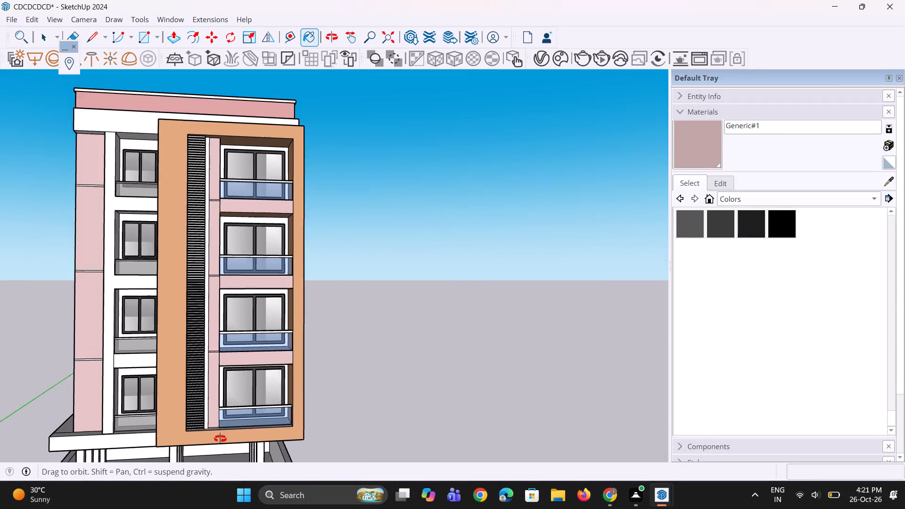
{"action": "middle_click_drag", "start_coordinate": [220, 439], "coordinate": [219, 440]}
{"action": "scroll", "coordinate": [210, 456], "scroll_direction": "down", "scroll_amount": 4}
{"action": "middle_click_drag", "start_coordinate": [200, 377], "coordinate": [176, 354]}
{"action": "scroll", "coordinate": [176, 354], "scroll_direction": "up", "scroll_amount": 1}
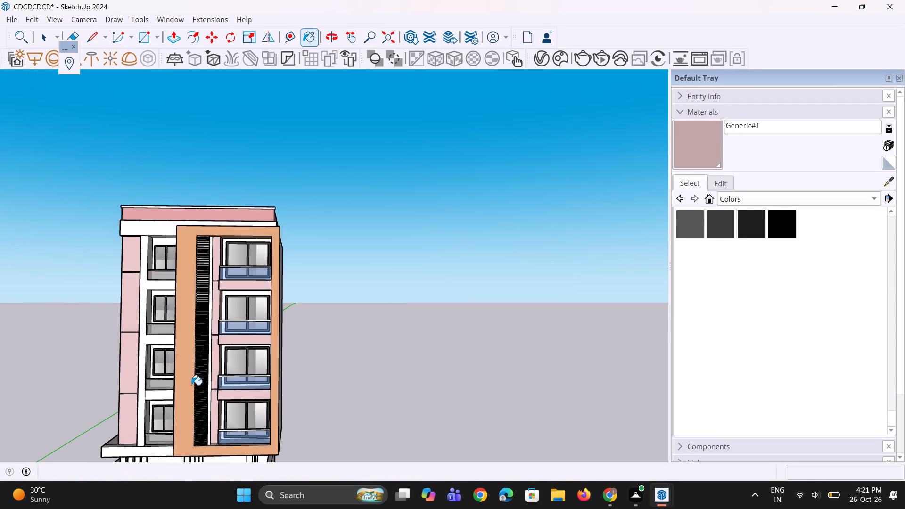
{"action": "scroll", "coordinate": [200, 400], "scroll_direction": "down", "scroll_amount": 4}
{"action": "scroll", "coordinate": [177, 240], "scroll_direction": "up", "scroll_amount": 4}
{"action": "scroll", "coordinate": [274, 343], "scroll_direction": "up", "scroll_amount": 5}
{"action": "middle_click_drag", "start_coordinate": [285, 369], "coordinate": [253, 370]}
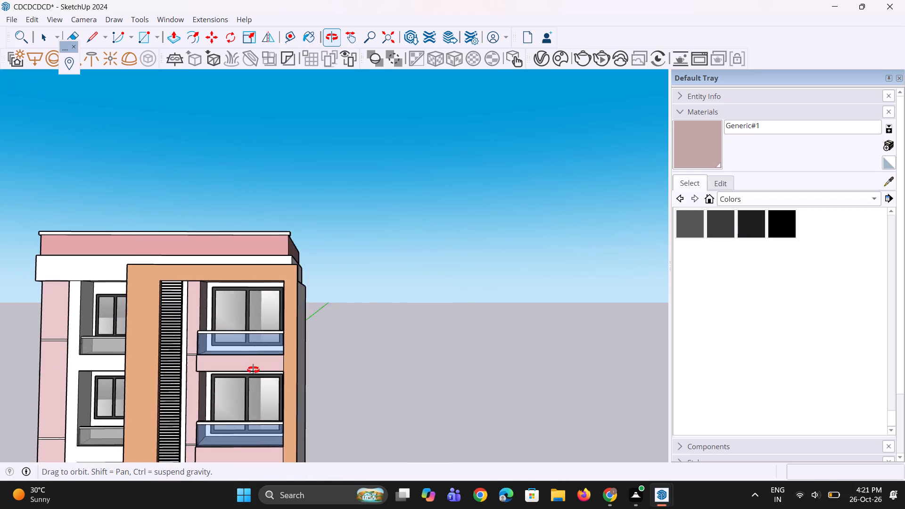
{"action": "middle_click_drag", "start_coordinate": [253, 370], "coordinate": [214, 360]}
Paint the top seven slats of the vertical louvre, plus one slat further down, with Generic#1.
{"action": "scroll", "coordinate": [184, 358], "scroll_direction": "up", "scroll_amount": 6}
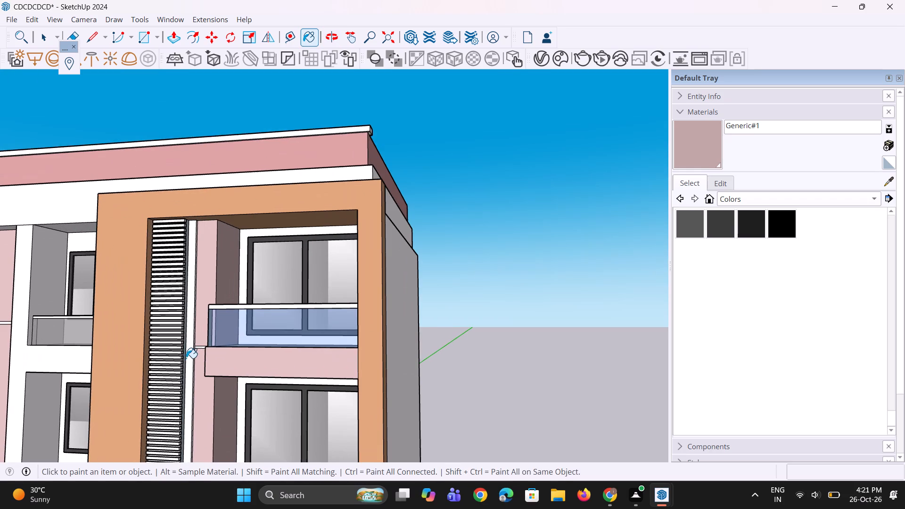
{"action": "scroll", "coordinate": [186, 358], "scroll_direction": "up", "scroll_amount": 6}
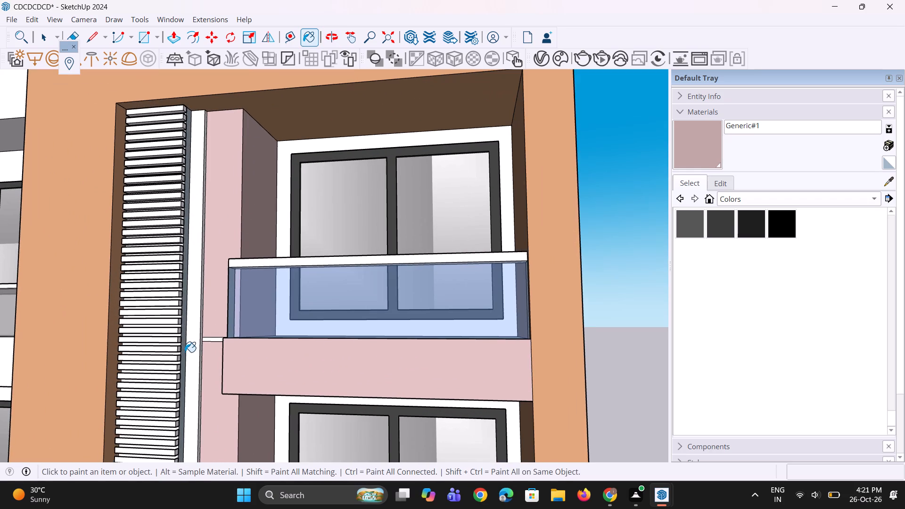
{"action": "scroll", "coordinate": [189, 344], "scroll_direction": "down", "scroll_amount": 3}
{"action": "scroll", "coordinate": [173, 282], "scroll_direction": "up", "scroll_amount": 3}
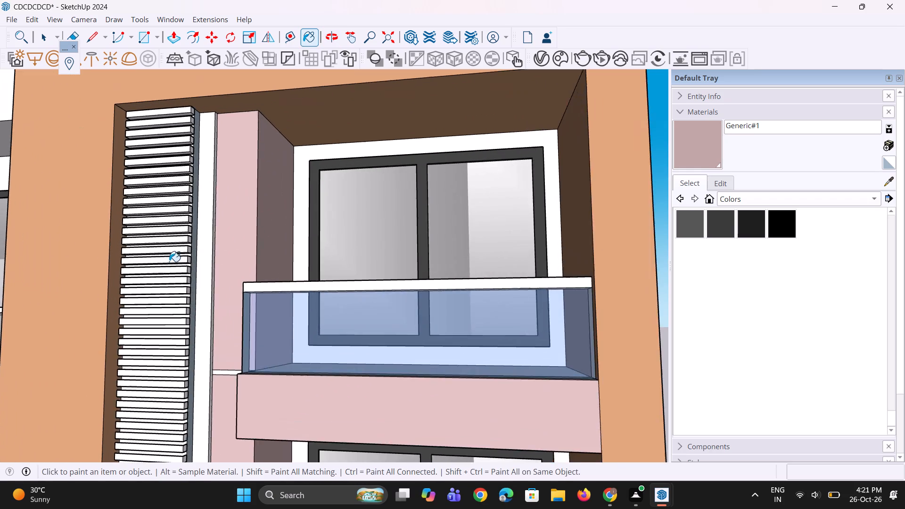
{"action": "scroll", "coordinate": [169, 262], "scroll_direction": "up", "scroll_amount": 3}
{"action": "left_click", "coordinate": [169, 238]}
{"action": "middle_click_drag", "start_coordinate": [178, 312], "coordinate": [182, 347]}
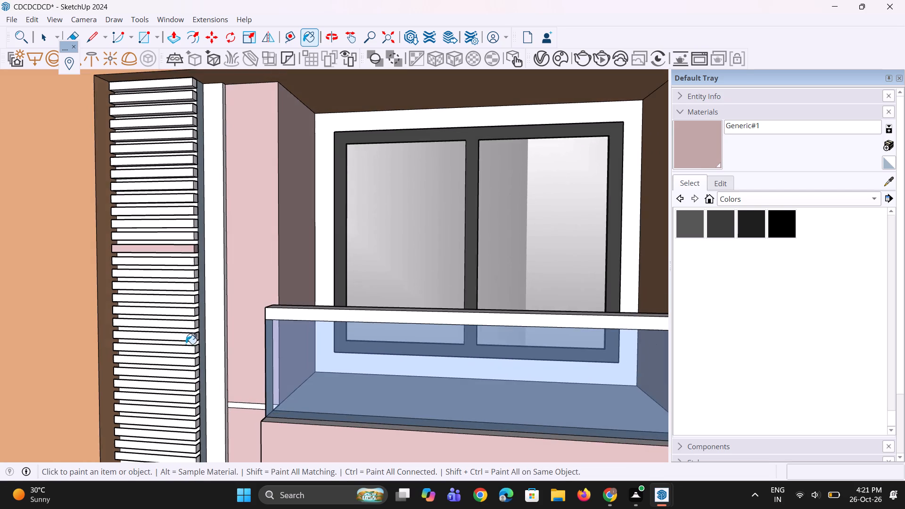
{"action": "scroll", "coordinate": [189, 381], "scroll_direction": "down", "scroll_amount": 4}
{"action": "scroll", "coordinate": [190, 186], "scroll_direction": "up", "scroll_amount": 6}
{"action": "left_click", "coordinate": [186, 171]}
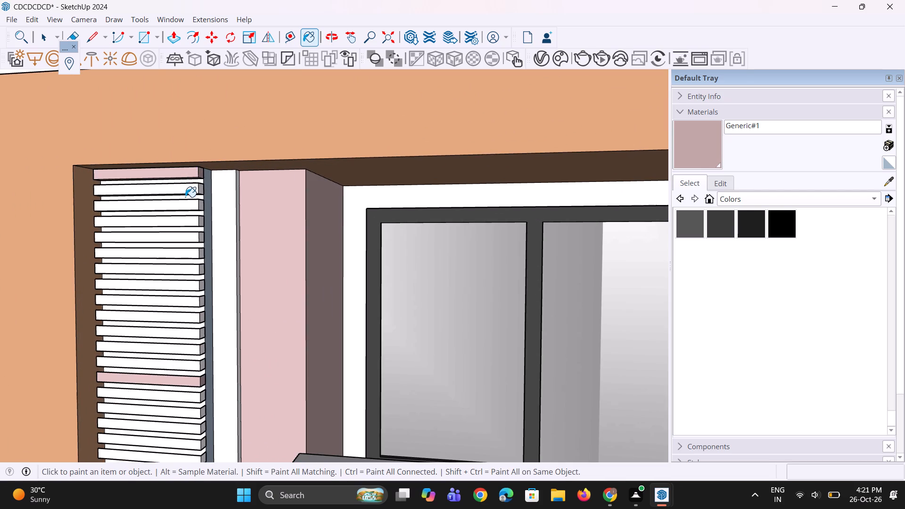
{"action": "scroll", "coordinate": [185, 198], "scroll_direction": "up", "scroll_amount": 5}
{"action": "left_click", "coordinate": [186, 181]}
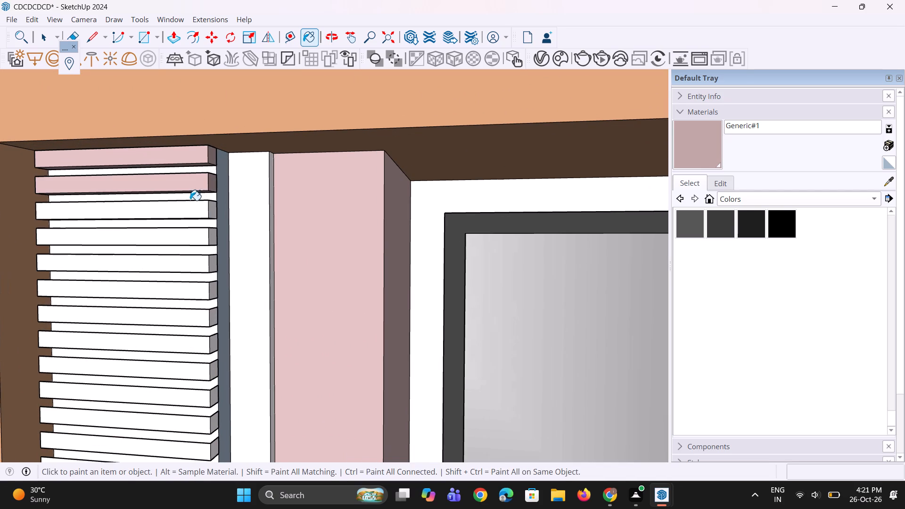
{"action": "left_click", "coordinate": [190, 206]}
{"action": "left_click", "coordinate": [194, 230]}
{"action": "left_click", "coordinate": [201, 260]}
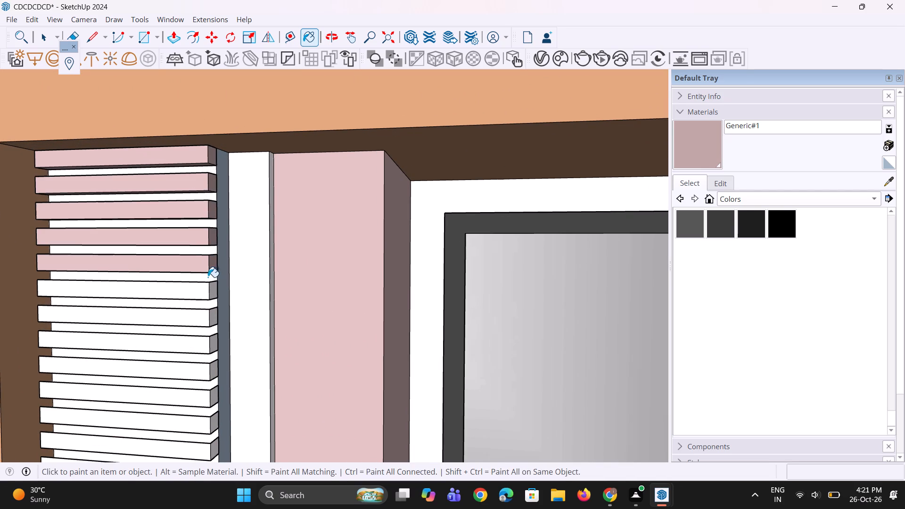
{"action": "left_click", "coordinate": [208, 286]}
{"action": "left_click", "coordinate": [204, 316]}
Paint the next white louvre slats with Generic#1, filling the gap around the separately painted slat and continuing two below it.
{"action": "middle_click_drag", "start_coordinate": [196, 300], "coordinate": [220, 380]}
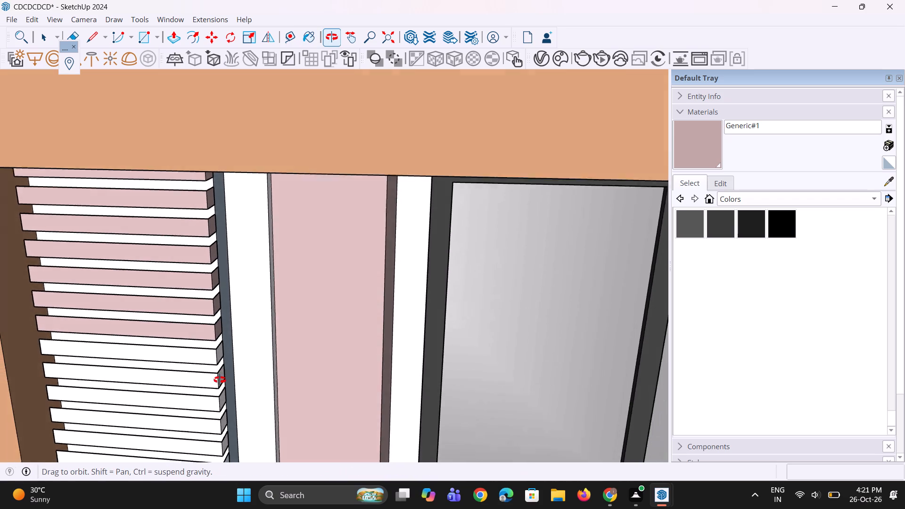
{"action": "middle_click_drag", "start_coordinate": [220, 380], "coordinate": [202, 175]}
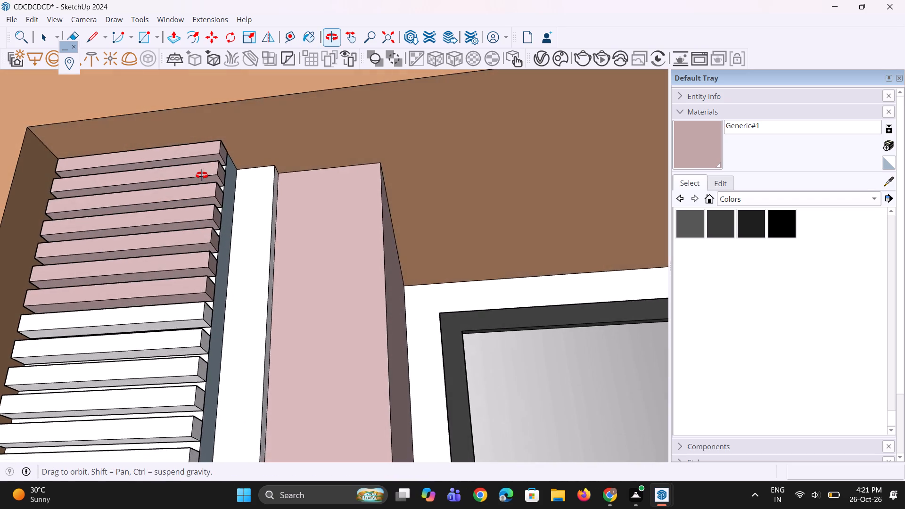
{"action": "middle_click_drag", "start_coordinate": [202, 175], "coordinate": [214, 261]}
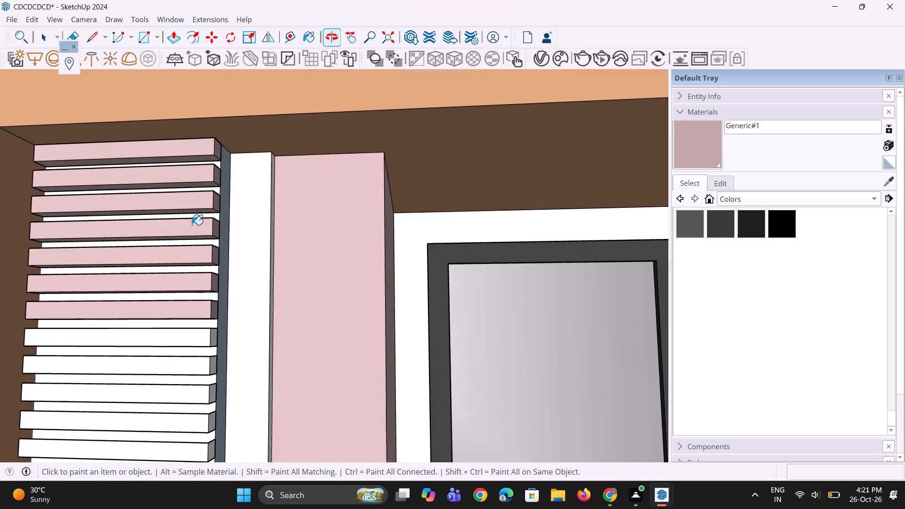
{"action": "scroll", "coordinate": [191, 221], "scroll_direction": "down", "scroll_amount": 4}
{"action": "scroll", "coordinate": [188, 290], "scroll_direction": "up", "scroll_amount": 6}
{"action": "left_click", "coordinate": [196, 309]}
{"action": "left_click", "coordinate": [208, 343]}
{"action": "left_click", "coordinate": [215, 377]}
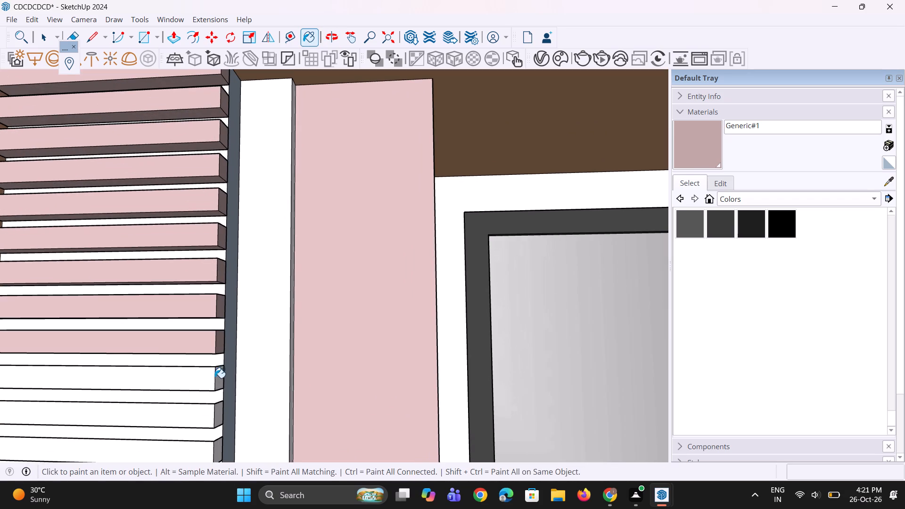
{"action": "left_click_drag", "start_coordinate": [208, 413], "coordinate": [211, 406]}
{"action": "scroll", "coordinate": [208, 256], "scroll_direction": "down", "scroll_amount": 5}
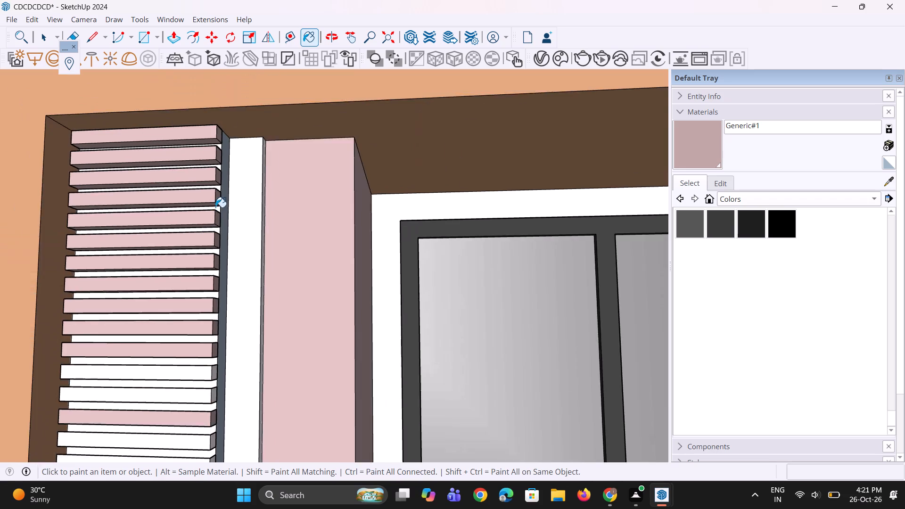
{"action": "scroll", "coordinate": [215, 207], "scroll_direction": "down", "scroll_amount": 5}
{"action": "scroll", "coordinate": [213, 282], "scroll_direction": "up", "scroll_amount": 8}
{"action": "left_click", "coordinate": [214, 314]}
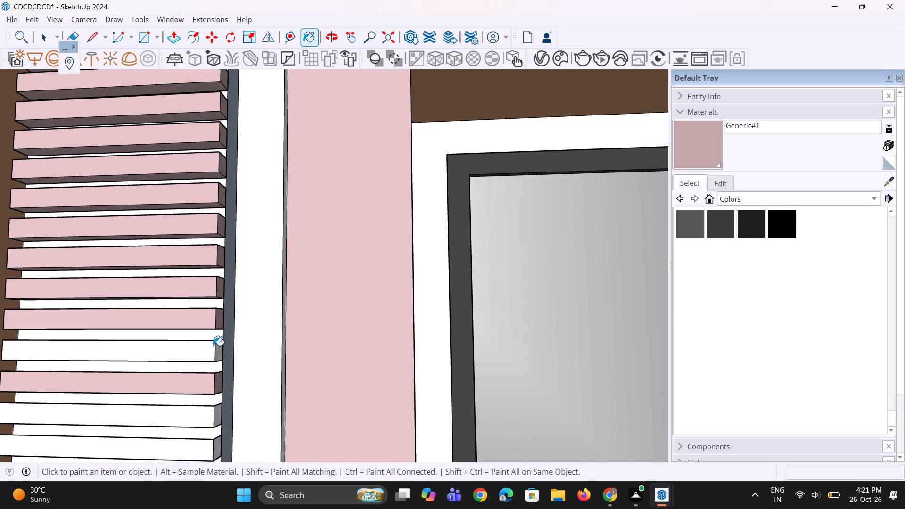
{"action": "left_click", "coordinate": [213, 346]}
{"action": "left_click", "coordinate": [208, 411]}
{"action": "left_click", "coordinate": [204, 442]}
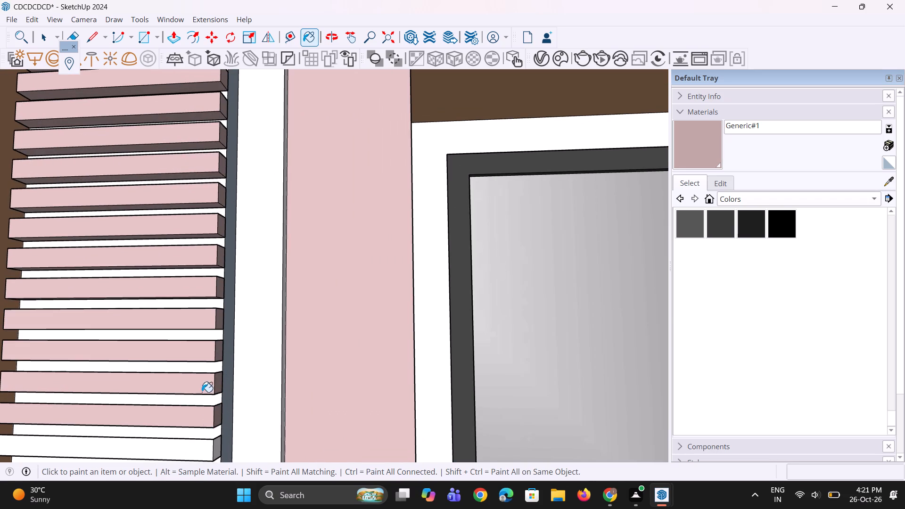
Paint the next seven white louvre slats beside the top blue-glass balcony with Generic#1.
{"action": "scroll", "coordinate": [151, 178], "scroll_direction": "down", "scroll_amount": 5}
{"action": "scroll", "coordinate": [171, 135], "scroll_direction": "down", "scroll_amount": 9}
{"action": "scroll", "coordinate": [168, 266], "scroll_direction": "up", "scroll_amount": 6}
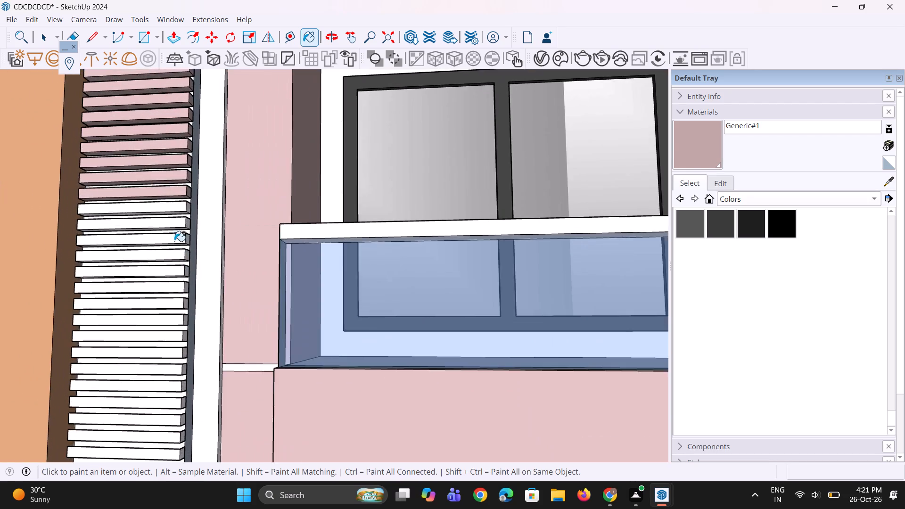
{"action": "scroll", "coordinate": [183, 209], "scroll_direction": "up", "scroll_amount": 9}
{"action": "left_click", "coordinate": [183, 207]}
{"action": "left_click_drag", "start_coordinate": [185, 246], "coordinate": [186, 256]}
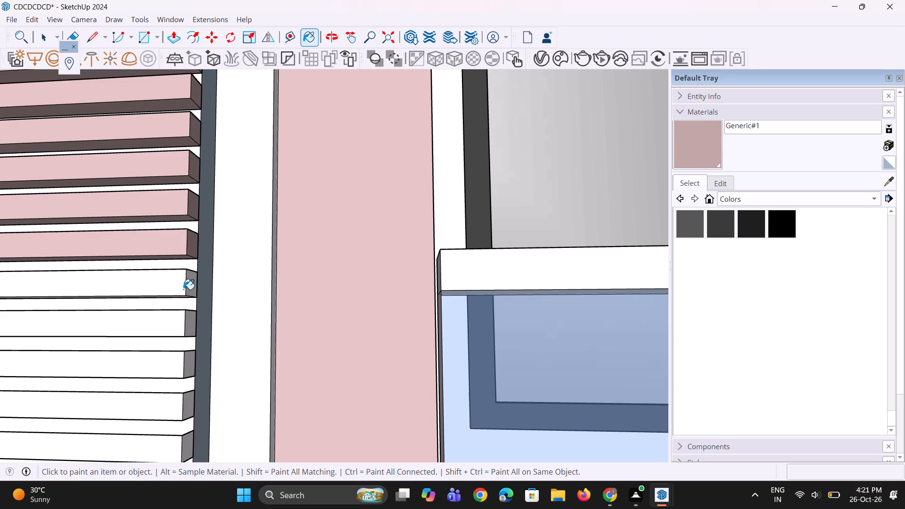
{"action": "left_click", "coordinate": [183, 289]}
{"action": "left_click", "coordinate": [183, 330]}
{"action": "left_click_drag", "start_coordinate": [184, 361], "coordinate": [184, 371]}
{"action": "left_click_drag", "start_coordinate": [186, 395], "coordinate": [184, 402]}
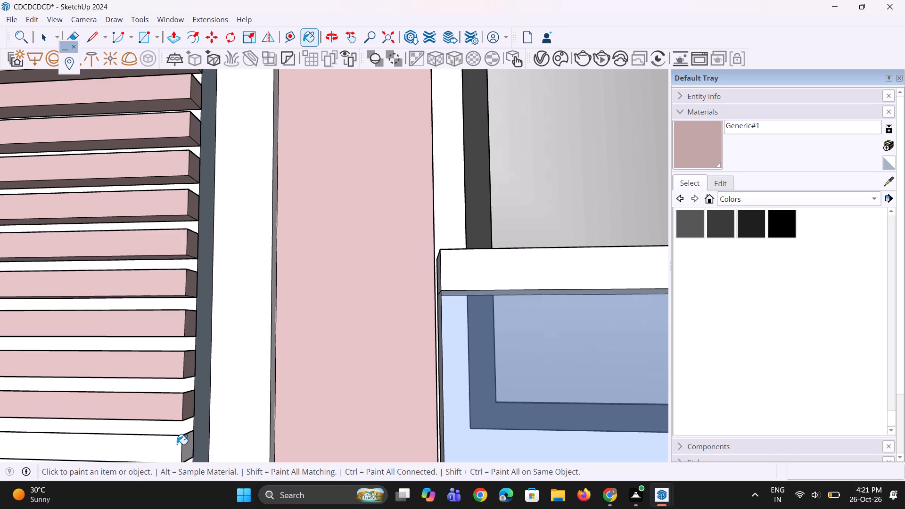
{"action": "left_click", "coordinate": [177, 444]}
{"action": "scroll", "coordinate": [198, 196], "scroll_direction": "down", "scroll_amount": 16}
{"action": "scroll", "coordinate": [182, 245], "scroll_direction": "up", "scroll_amount": 5}
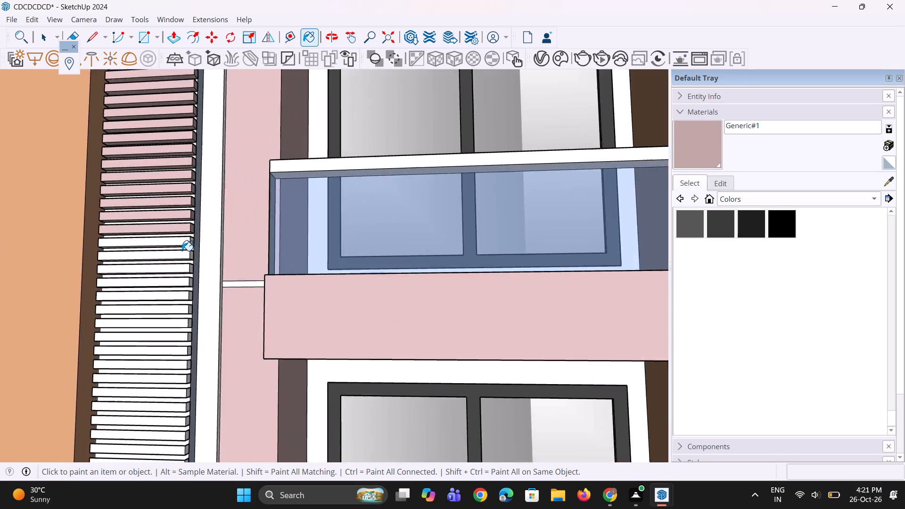
{"action": "scroll", "coordinate": [178, 250], "scroll_direction": "up", "scroll_amount": 9}
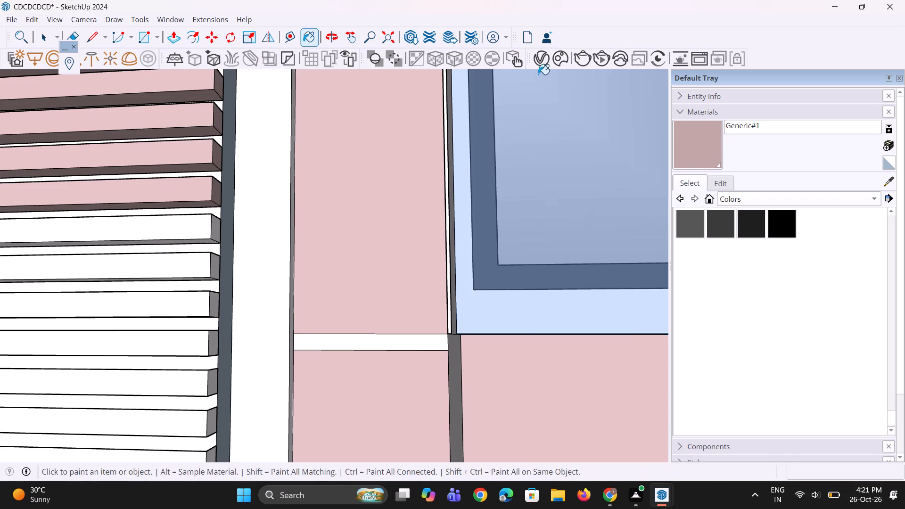
Create a new Generic V-Ray material and set its diffuse colour to dusty pink, RGB 0.714, 0.594, 0.594.
{"action": "left_click", "coordinate": [537, 62]}
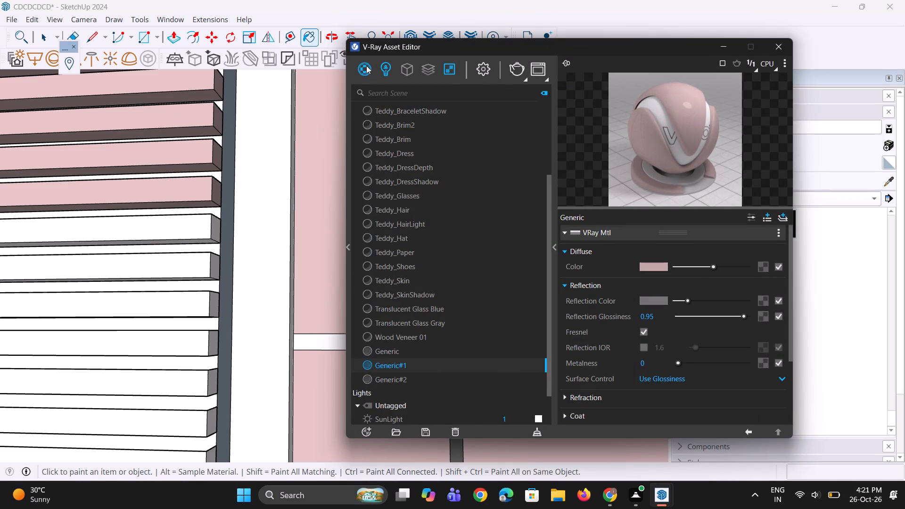
{"action": "right_click", "coordinate": [366, 66]}
{"action": "left_click", "coordinate": [378, 91]}
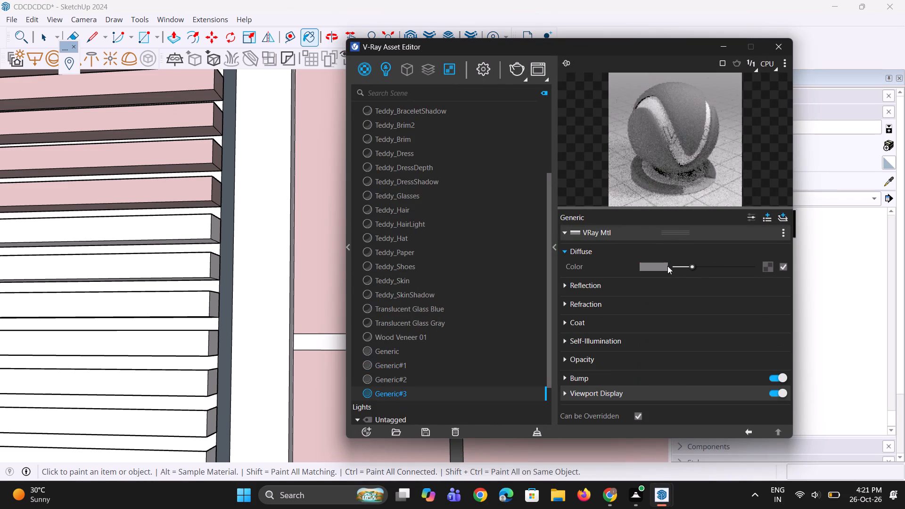
{"action": "left_click", "coordinate": [666, 267]}
{"action": "scroll", "coordinate": [599, 235], "scroll_direction": "up", "scroll_amount": 1}
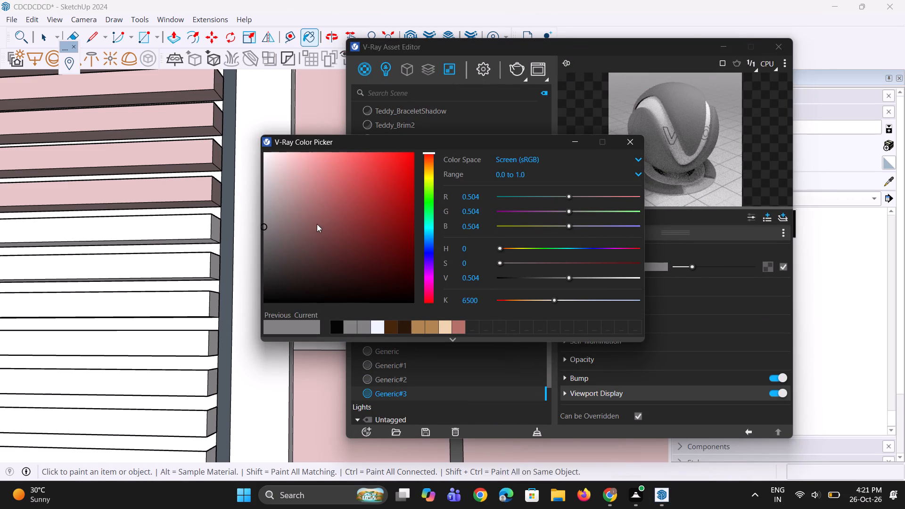
{"action": "left_click_drag", "start_coordinate": [315, 223], "coordinate": [286, 188]}
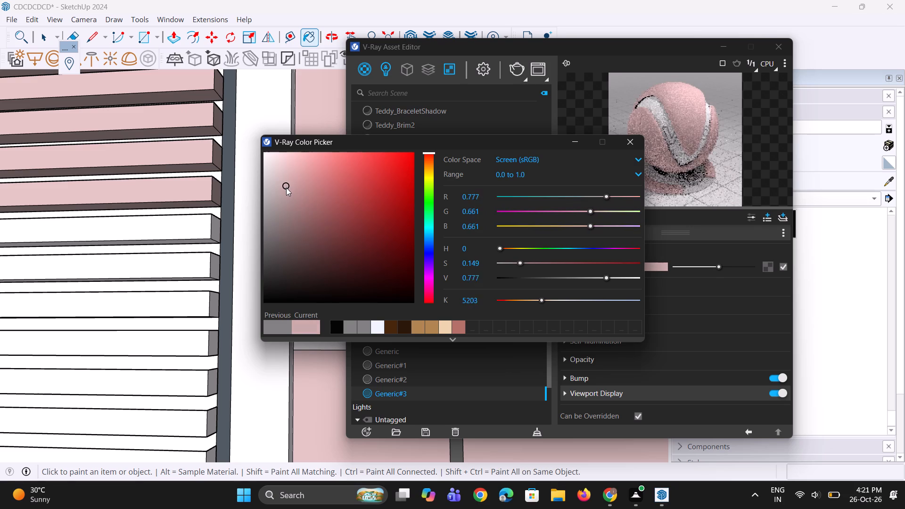
{"action": "left_click_drag", "start_coordinate": [286, 188], "coordinate": [289, 196]}
{"action": "left_click_drag", "start_coordinate": [575, 136], "coordinate": [575, 141]}
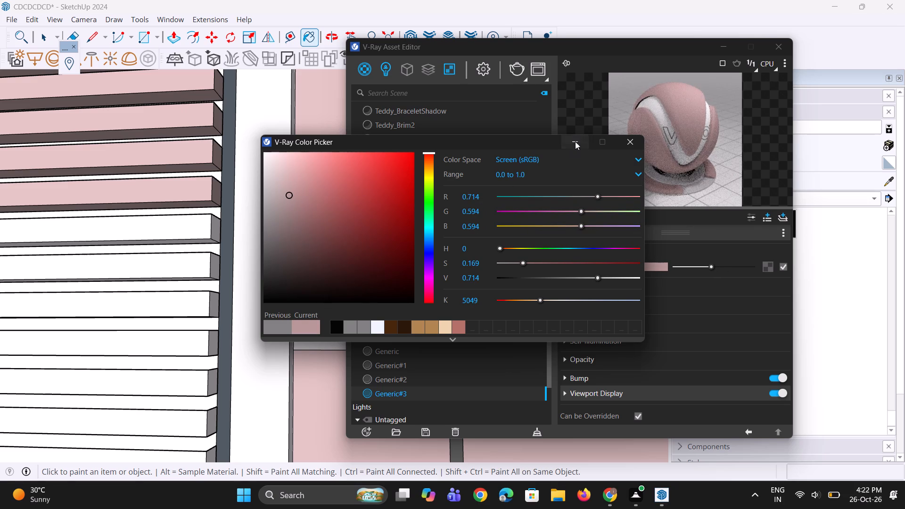
{"action": "left_click_drag", "start_coordinate": [575, 141], "coordinate": [575, 146]}
Raise the new material's reflection colour from black to grey and set its reflection glossiness to 0.95.
{"action": "left_click", "coordinate": [650, 294]}
{"action": "left_click", "coordinate": [651, 289]}
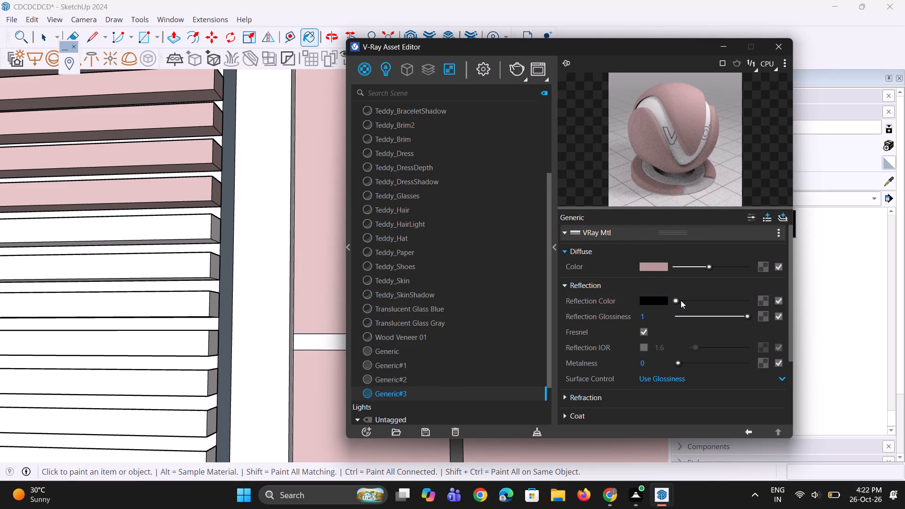
{"action": "left_click_drag", "start_coordinate": [681, 300], "coordinate": [688, 302]}
{"action": "left_click_drag", "start_coordinate": [651, 313], "coordinate": [615, 313]}
{"action": "type", "text": "0.95"}
{"action": "key", "text": "Return"}
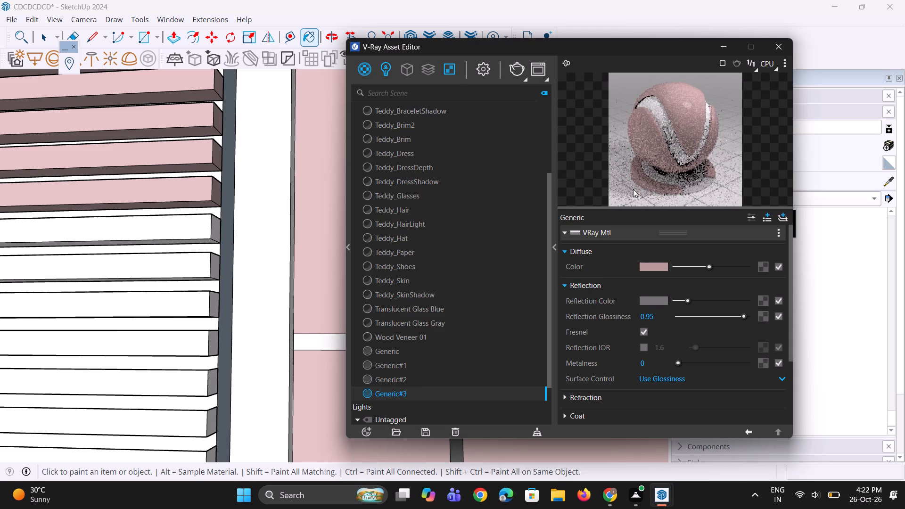
{"action": "left_click", "coordinate": [661, 142]}
Apply Generic#3 to the lowest pink louvre slat and darken the material's diffuse colour to a deeper dusty pink.
{"action": "left_click", "coordinate": [161, 189]}
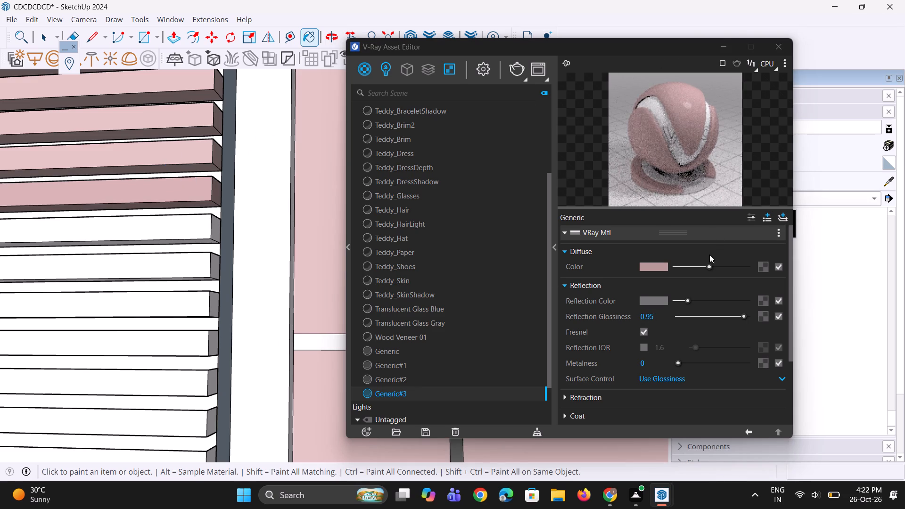
{"action": "left_click_drag", "start_coordinate": [708, 268], "coordinate": [702, 268]}
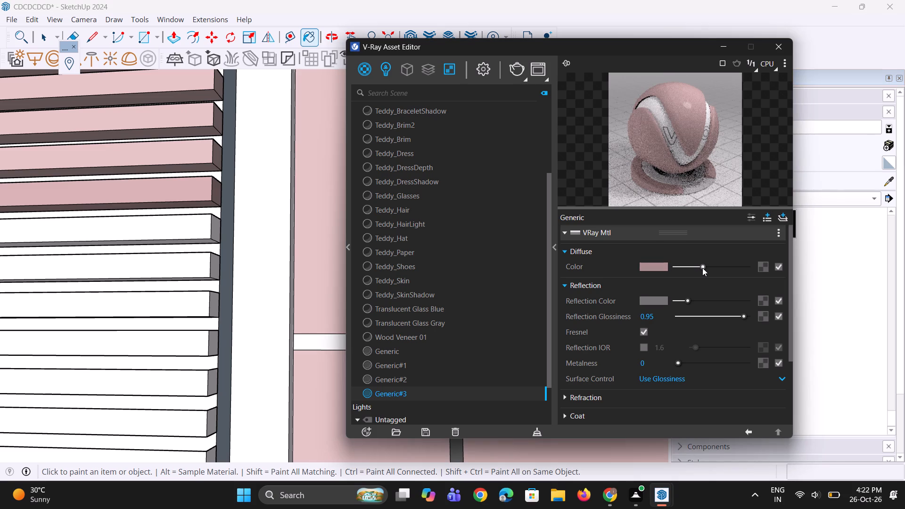
{"action": "left_click_drag", "start_coordinate": [702, 268], "coordinate": [700, 268]}
{"action": "left_click", "coordinate": [731, 48]}
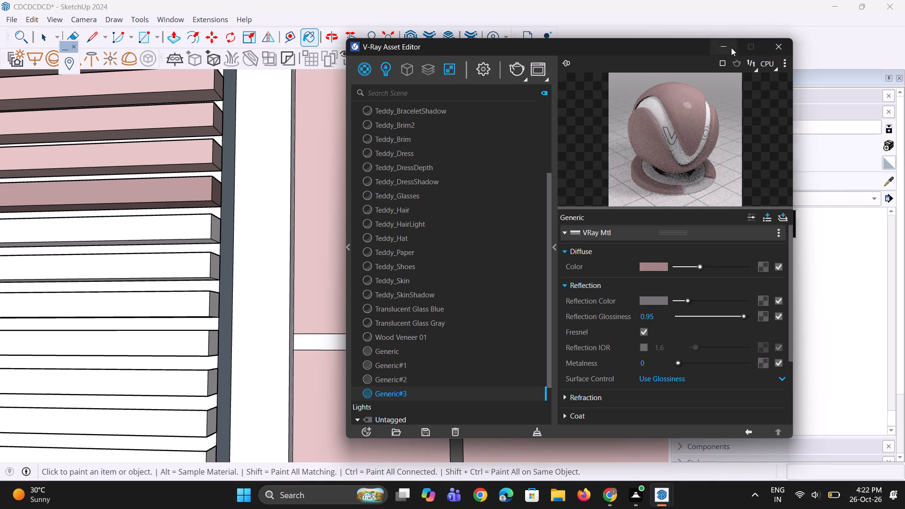
Repaint the light pink louvre slats beside the top blue-glass balcony with Generic#3, working upward from the lowest painted slat.
{"action": "left_click", "coordinate": [715, 155]}
{"action": "scroll", "coordinate": [169, 348], "scroll_direction": "down", "scroll_amount": 5}
{"action": "scroll", "coordinate": [208, 292], "scroll_direction": "down", "scroll_amount": 4}
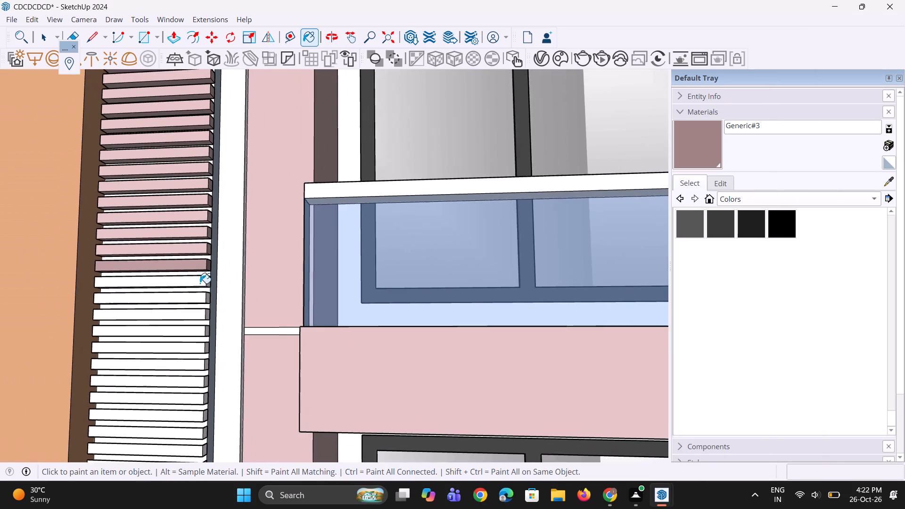
{"action": "scroll", "coordinate": [181, 258], "scroll_direction": "up", "scroll_amount": 3}
{"action": "left_click", "coordinate": [180, 251]}
{"action": "left_click", "coordinate": [181, 231]}
{"action": "left_click", "coordinate": [185, 208]}
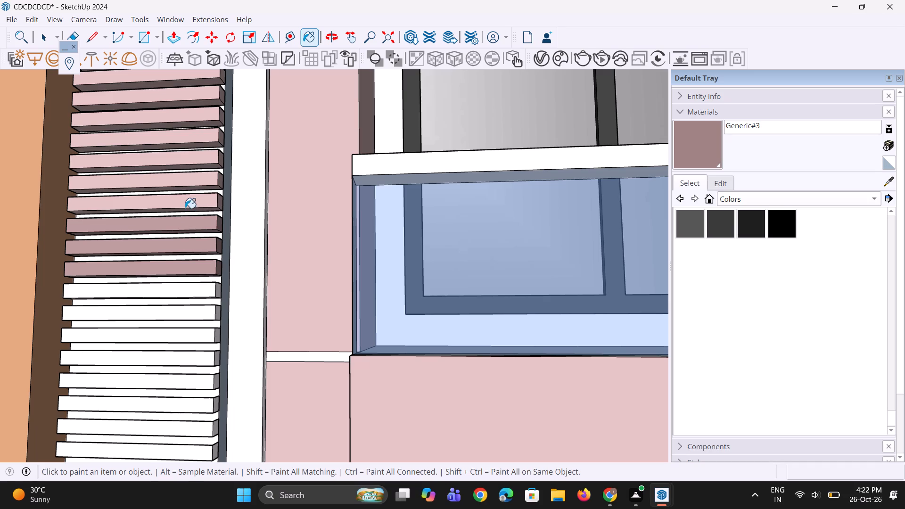
{"action": "left_click", "coordinate": [190, 190]}
{"action": "left_click", "coordinate": [194, 176]}
{"action": "left_click_drag", "start_coordinate": [197, 162], "coordinate": [198, 150]}
{"action": "left_click_drag", "start_coordinate": [199, 146], "coordinate": [201, 138]}
{"action": "left_click_drag", "start_coordinate": [201, 137], "coordinate": [201, 132]}
{"action": "left_click_drag", "start_coordinate": [201, 116], "coordinate": [201, 107]}
{"action": "left_click", "coordinate": [201, 104]}
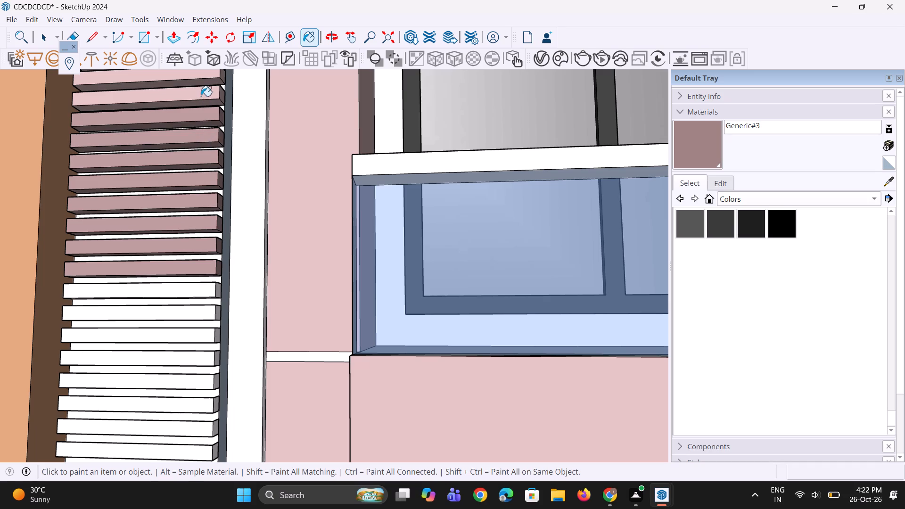
{"action": "left_click", "coordinate": [201, 94]}
Repaint the seven uppermost light pink slats, just below the orange frame's top, with Generic#3.
{"action": "scroll", "coordinate": [193, 312], "scroll_direction": "down", "scroll_amount": 16}
{"action": "scroll", "coordinate": [177, 200], "scroll_direction": "up", "scroll_amount": 4}
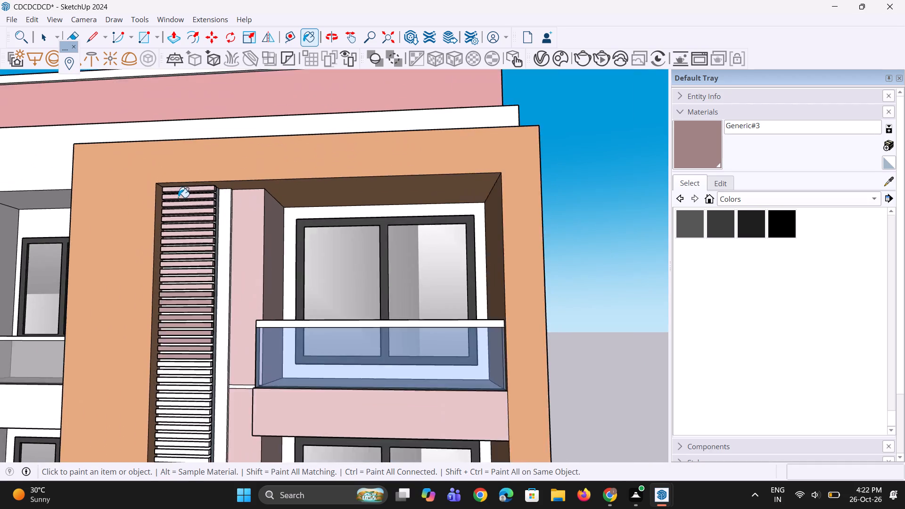
{"action": "scroll", "coordinate": [178, 197], "scroll_direction": "up", "scroll_amount": 4}
{"action": "double_click", "coordinate": [190, 189]}
{"action": "left_click_drag", "start_coordinate": [190, 195], "coordinate": [190, 204]}
{"action": "left_click", "coordinate": [190, 204]}
{"action": "left_click_drag", "start_coordinate": [190, 207], "coordinate": [190, 215]}
{"action": "left_click_drag", "start_coordinate": [189, 221], "coordinate": [189, 225]}
{"action": "left_click_drag", "start_coordinate": [189, 227], "coordinate": [189, 234]}
{"action": "left_click", "coordinate": [189, 236]}
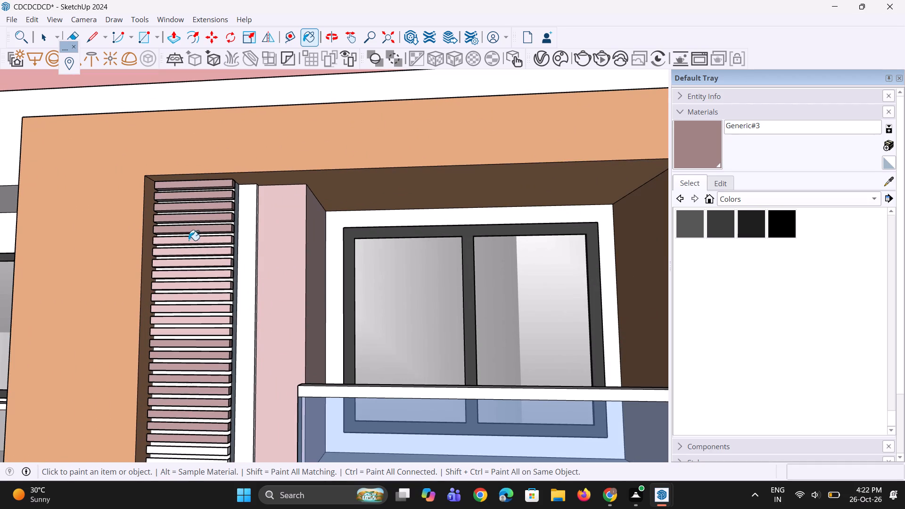
{"action": "left_click", "coordinate": [189, 241]}
{"action": "left_click", "coordinate": [187, 254]}
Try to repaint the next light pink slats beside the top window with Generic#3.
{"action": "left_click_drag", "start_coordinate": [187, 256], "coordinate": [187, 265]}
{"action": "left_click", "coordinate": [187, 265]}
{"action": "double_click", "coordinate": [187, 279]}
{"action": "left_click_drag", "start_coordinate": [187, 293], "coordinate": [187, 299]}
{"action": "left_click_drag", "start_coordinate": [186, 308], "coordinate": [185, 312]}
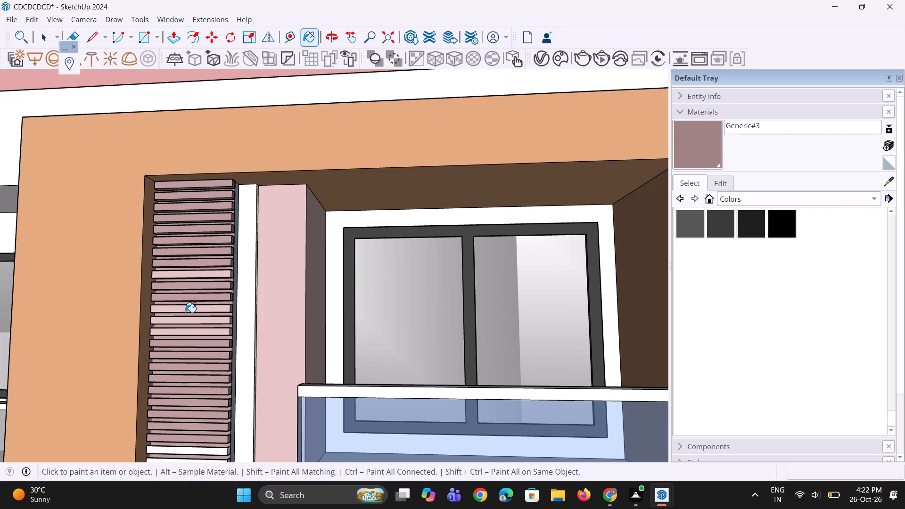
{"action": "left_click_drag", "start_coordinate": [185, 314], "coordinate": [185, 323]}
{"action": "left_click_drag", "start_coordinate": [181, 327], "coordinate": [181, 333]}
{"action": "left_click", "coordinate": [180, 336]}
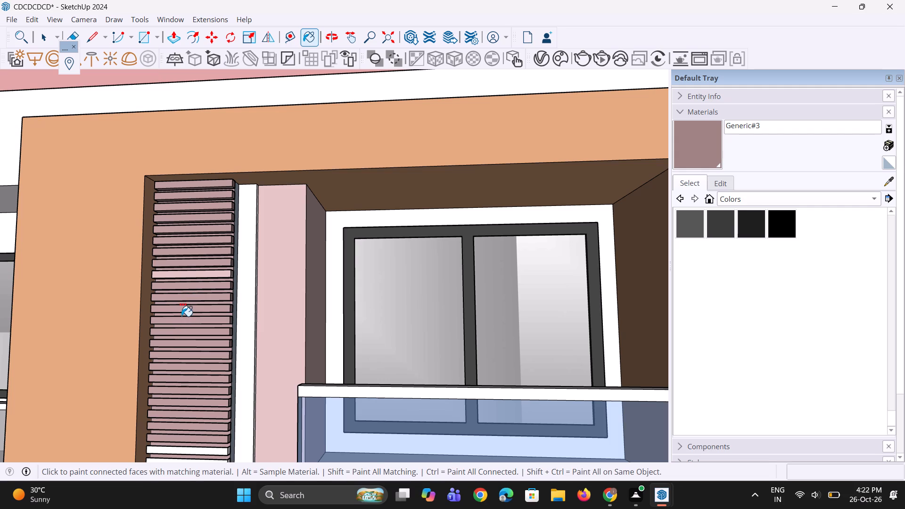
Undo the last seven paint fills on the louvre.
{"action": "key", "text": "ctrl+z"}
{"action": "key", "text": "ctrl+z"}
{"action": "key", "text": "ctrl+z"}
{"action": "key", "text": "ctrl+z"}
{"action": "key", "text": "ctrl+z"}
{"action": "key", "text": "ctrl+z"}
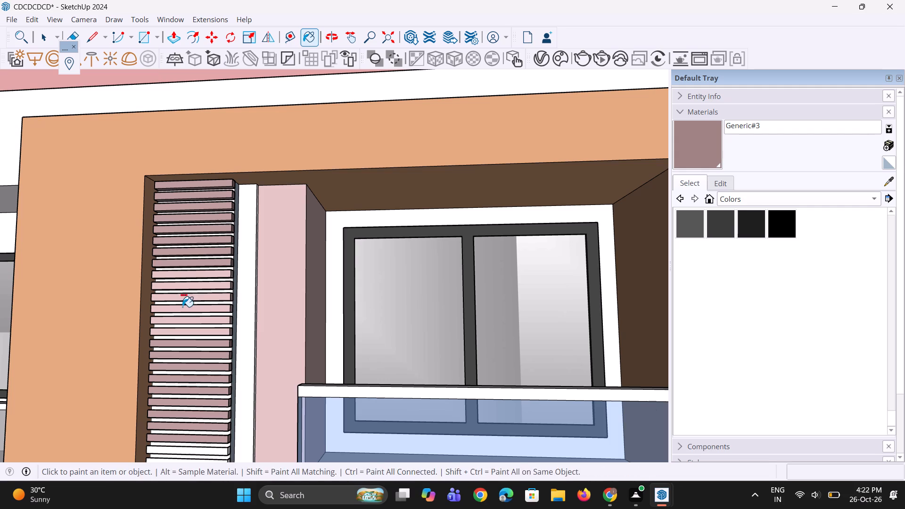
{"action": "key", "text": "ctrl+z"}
Repaint the remaining light pink slats beside the top window, plus the backing panel behind them, with Generic#3.
{"action": "scroll", "coordinate": [208, 310], "scroll_direction": "up", "scroll_amount": 5}
{"action": "left_click", "coordinate": [217, 341]}
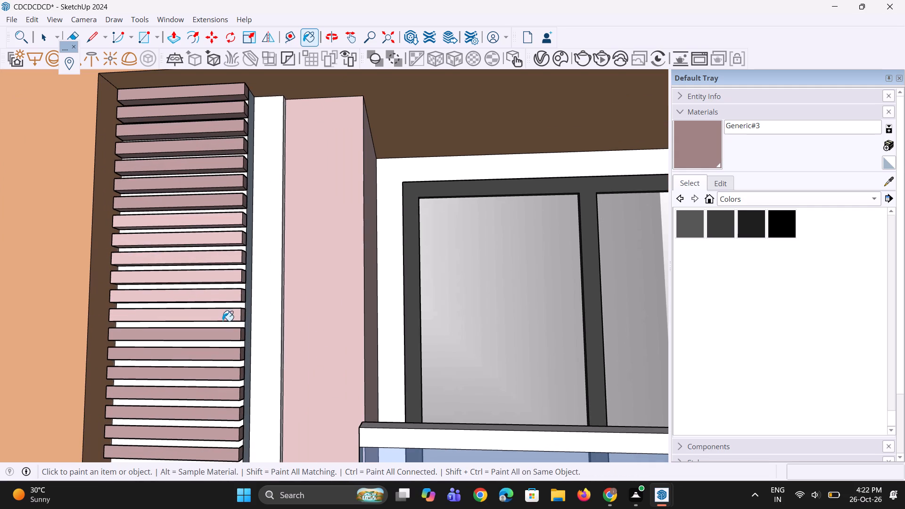
{"action": "left_click", "coordinate": [223, 320]}
{"action": "left_click", "coordinate": [229, 299]}
{"action": "left_click", "coordinate": [231, 273]}
{"action": "left_click", "coordinate": [232, 257]}
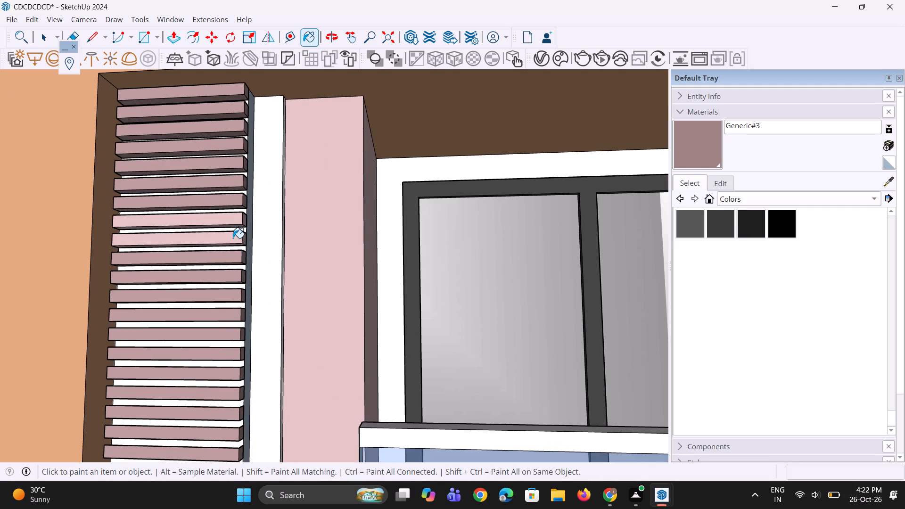
{"action": "left_click", "coordinate": [233, 238]}
{"action": "left_click", "coordinate": [230, 212]}
Paint the next eight white slats, beside the top balcony's base, with Generic#3.
{"action": "scroll", "coordinate": [209, 164], "scroll_direction": "down", "scroll_amount": 9}
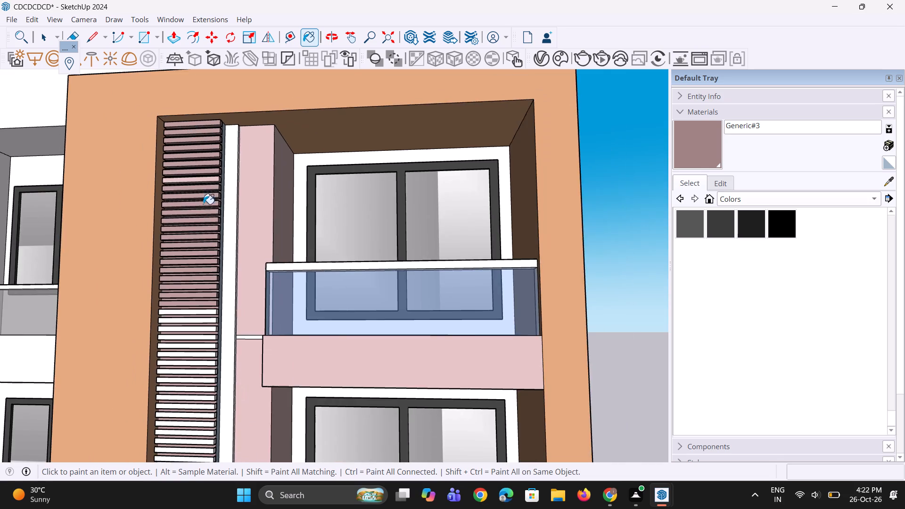
{"action": "scroll", "coordinate": [212, 312], "scroll_direction": "up", "scroll_amount": 10}
{"action": "middle_click_drag", "start_coordinate": [205, 316], "coordinate": [47, 307]}
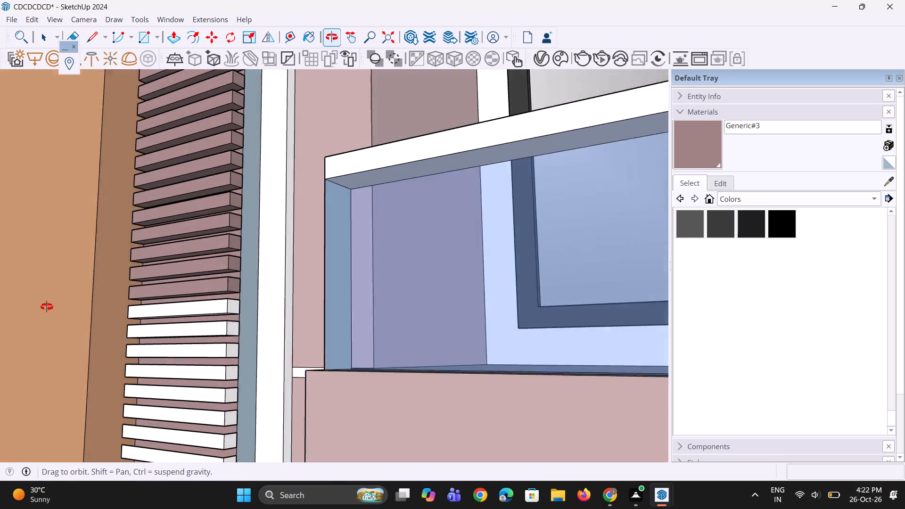
{"action": "middle_click_drag", "start_coordinate": [47, 307], "coordinate": [161, 304]}
{"action": "scroll", "coordinate": [229, 234], "scroll_direction": "down", "scroll_amount": 11}
{"action": "scroll", "coordinate": [147, 265], "scroll_direction": "down", "scroll_amount": 4}
{"action": "scroll", "coordinate": [146, 339], "scroll_direction": "up", "scroll_amount": 2}
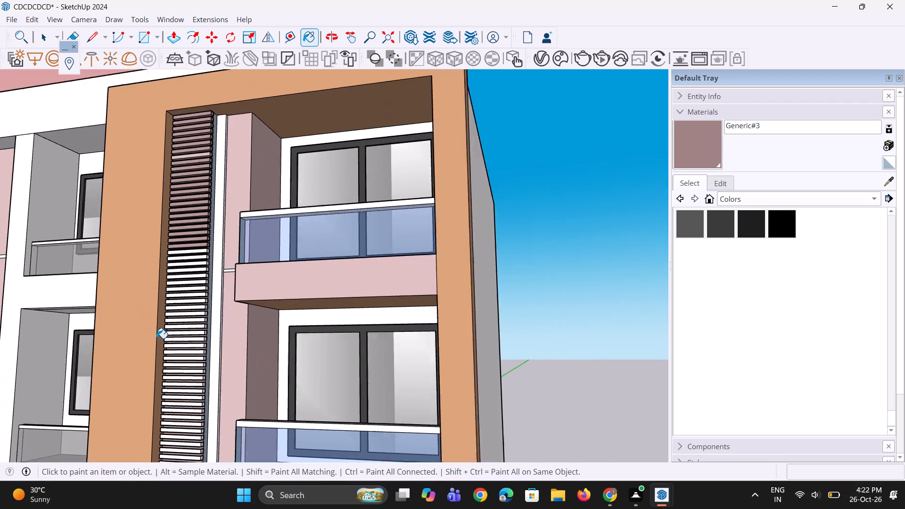
{"action": "scroll", "coordinate": [156, 338], "scroll_direction": "up", "scroll_amount": 3}
{"action": "scroll", "coordinate": [229, 239], "scroll_direction": "up", "scroll_amount": 12}
{"action": "left_click", "coordinate": [201, 211]}
{"action": "left_click", "coordinate": [201, 221]}
{"action": "left_click_drag", "start_coordinate": [196, 238], "coordinate": [195, 245]}
{"action": "left_click", "coordinate": [195, 246]}
{"action": "left_click_drag", "start_coordinate": [191, 261], "coordinate": [187, 275]}
{"action": "left_click", "coordinate": [187, 278]}
{"action": "left_click_drag", "start_coordinate": [188, 286], "coordinate": [192, 303]}
{"action": "left_click_drag", "start_coordinate": [192, 310], "coordinate": [193, 318]}
{"action": "left_click", "coordinate": [194, 330]}
{"action": "left_click_drag", "start_coordinate": [194, 332], "coordinate": [195, 342]}
{"action": "left_click_drag", "start_coordinate": [195, 343], "coordinate": [195, 355]}
{"action": "left_click_drag", "start_coordinate": [193, 367], "coordinate": [192, 375]}
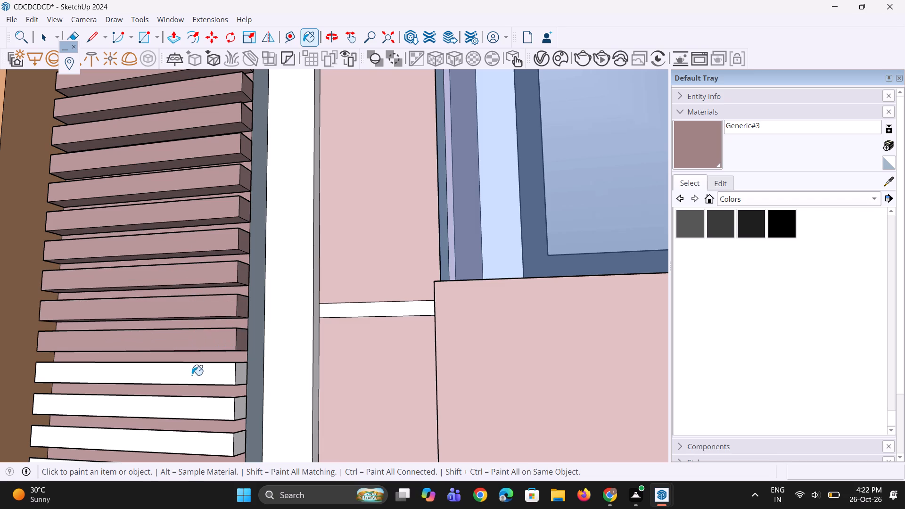
{"action": "left_click_drag", "start_coordinate": [192, 375], "coordinate": [192, 377]}
{"action": "left_click_drag", "start_coordinate": [191, 384], "coordinate": [190, 392]}
{"action": "left_click_drag", "start_coordinate": [190, 397], "coordinate": [190, 403]}
{"action": "left_click_drag", "start_coordinate": [187, 418], "coordinate": [186, 425]}
{"action": "left_click", "coordinate": [181, 444]}
Paint the next white slats, beside the pink band under the top balcony, with Generic#3.
{"action": "scroll", "coordinate": [180, 159], "scroll_direction": "down", "scroll_amount": 6}
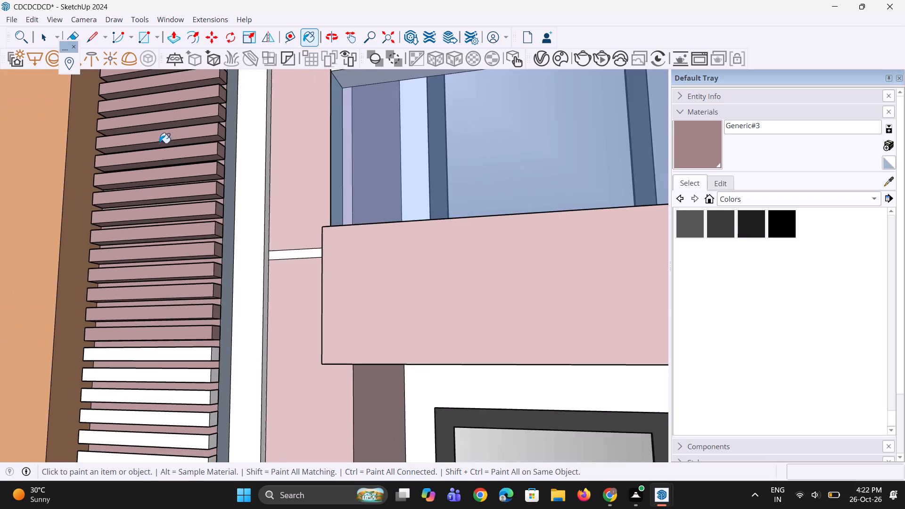
{"action": "scroll", "coordinate": [159, 143], "scroll_direction": "down", "scroll_amount": 3}
{"action": "scroll", "coordinate": [166, 319], "scroll_direction": "up", "scroll_amount": 9}
{"action": "left_click", "coordinate": [182, 272]}
{"action": "left_click", "coordinate": [173, 286]}
{"action": "left_click_drag", "start_coordinate": [171, 298], "coordinate": [171, 313]}
{"action": "left_click_drag", "start_coordinate": [171, 313], "coordinate": [171, 321]}
{"action": "left_click_drag", "start_coordinate": [171, 330], "coordinate": [171, 353]}
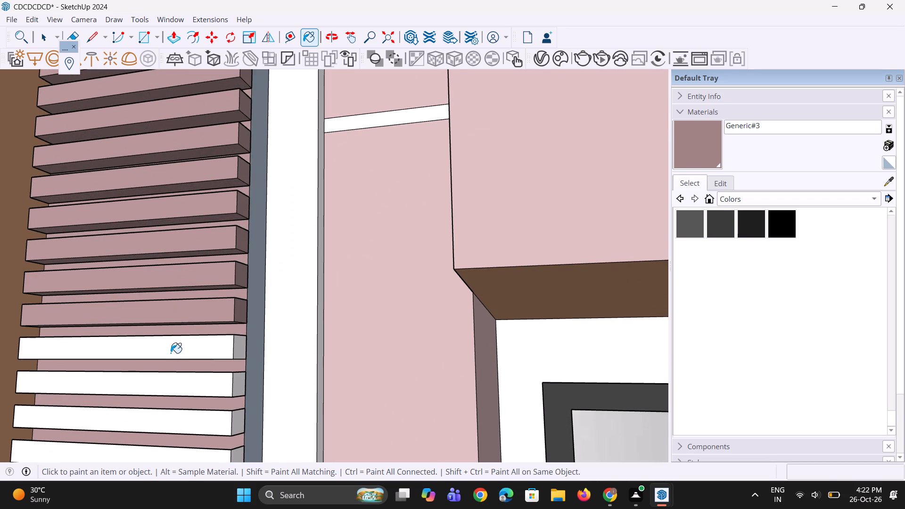
{"action": "left_click_drag", "start_coordinate": [171, 353], "coordinate": [171, 356]}
{"action": "left_click_drag", "start_coordinate": [170, 359], "coordinate": [169, 365]}
{"action": "left_click_drag", "start_coordinate": [168, 372], "coordinate": [172, 398]}
{"action": "left_click_drag", "start_coordinate": [168, 410], "coordinate": [167, 429]}
{"action": "left_click_drag", "start_coordinate": [165, 436], "coordinate": [165, 441]}
{"action": "left_click", "coordinate": [165, 441]}
{"action": "left_click", "coordinate": [186, 384]}
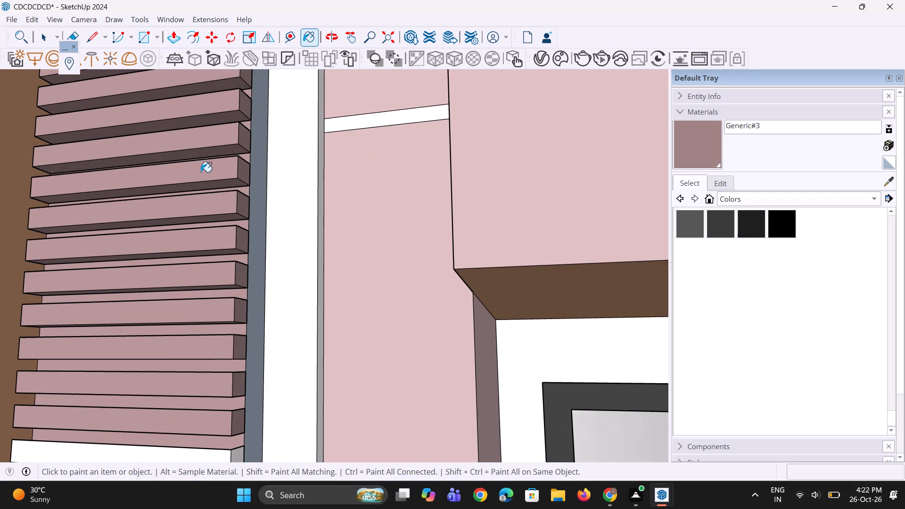
Paint the next white slats, beside the upper part of the window one floor below the top, with Generic#3.
{"action": "scroll", "coordinate": [201, 172], "scroll_direction": "down", "scroll_amount": 9}
{"action": "scroll", "coordinate": [184, 316], "scroll_direction": "up", "scroll_amount": 5}
{"action": "left_click", "coordinate": [173, 291]}
{"action": "left_click_drag", "start_coordinate": [173, 292], "coordinate": [175, 300]}
{"action": "left_click_drag", "start_coordinate": [175, 301], "coordinate": [174, 309]}
{"action": "left_click", "coordinate": [174, 313]}
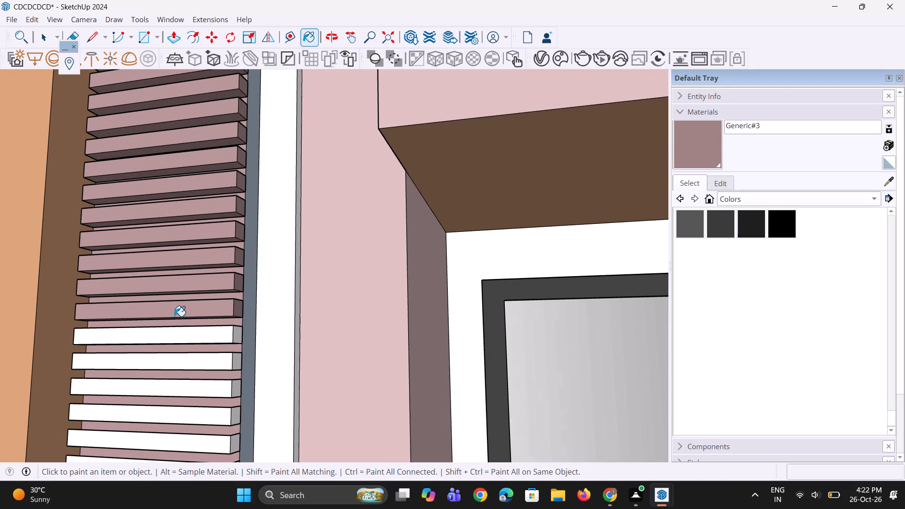
{"action": "left_click_drag", "start_coordinate": [173, 321], "coordinate": [172, 333]}
{"action": "left_click_drag", "start_coordinate": [172, 333], "coordinate": [168, 364]}
{"action": "left_click_drag", "start_coordinate": [168, 365], "coordinate": [169, 376]}
{"action": "left_click_drag", "start_coordinate": [167, 395], "coordinate": [166, 409]}
{"action": "left_click_drag", "start_coordinate": [166, 409], "coordinate": [168, 457]}
{"action": "left_click", "coordinate": [168, 456]}
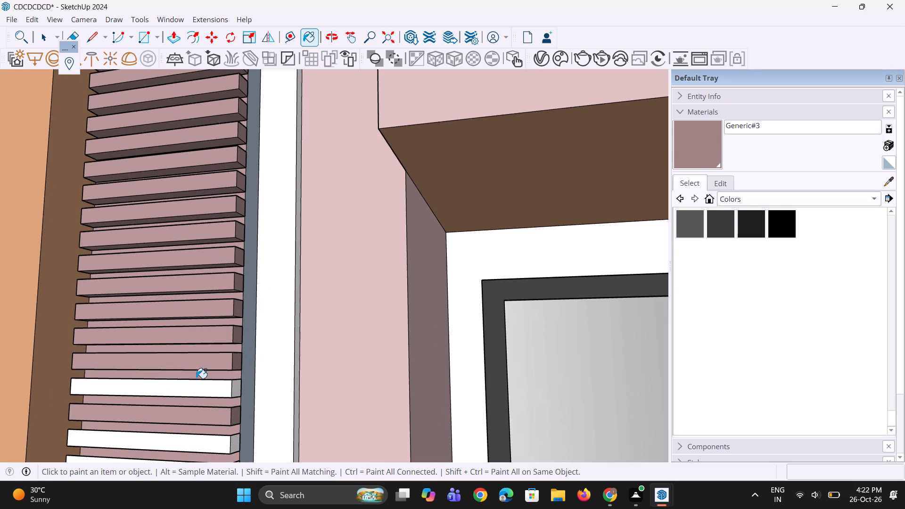
{"action": "left_click", "coordinate": [197, 375]}
{"action": "left_click", "coordinate": [180, 439]}
{"action": "left_click_drag", "start_coordinate": [196, 403], "coordinate": [204, 395]}
{"action": "left_click", "coordinate": [207, 389]}
Paint the white slats just above the railing level of the second balcony from the top with Generic#3.
{"action": "scroll", "coordinate": [193, 211], "scroll_direction": "down", "scroll_amount": 5}
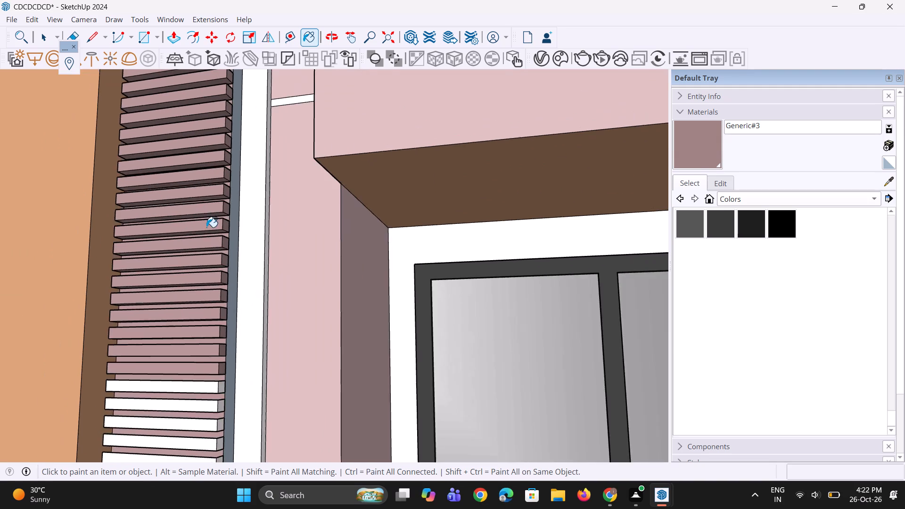
{"action": "scroll", "coordinate": [206, 227], "scroll_direction": "down", "scroll_amount": 4}
{"action": "scroll", "coordinate": [162, 290], "scroll_direction": "down", "scroll_amount": 6}
{"action": "scroll", "coordinate": [169, 406], "scroll_direction": "up", "scroll_amount": 14}
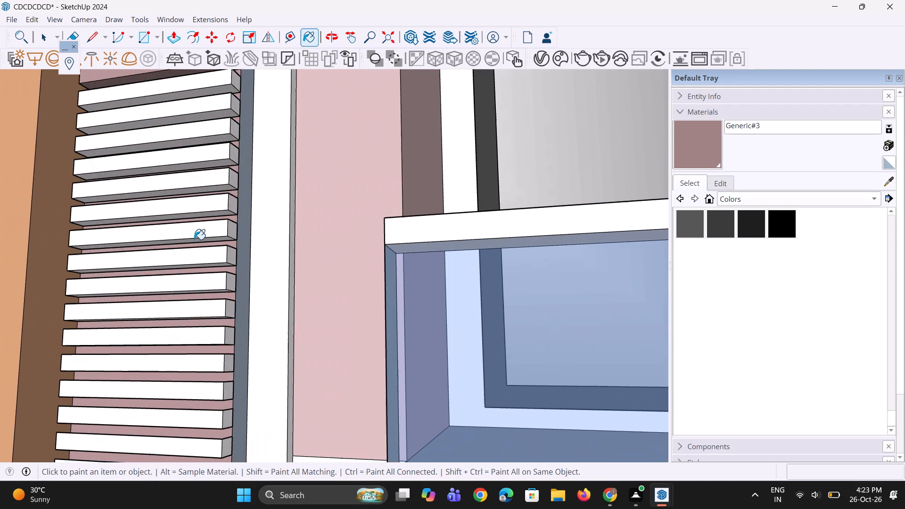
{"action": "scroll", "coordinate": [217, 147], "scroll_direction": "down", "scroll_amount": 2}
{"action": "left_click", "coordinate": [224, 90]}
{"action": "left_click", "coordinate": [222, 102]}
{"action": "left_click_drag", "start_coordinate": [220, 108], "coordinate": [219, 113]}
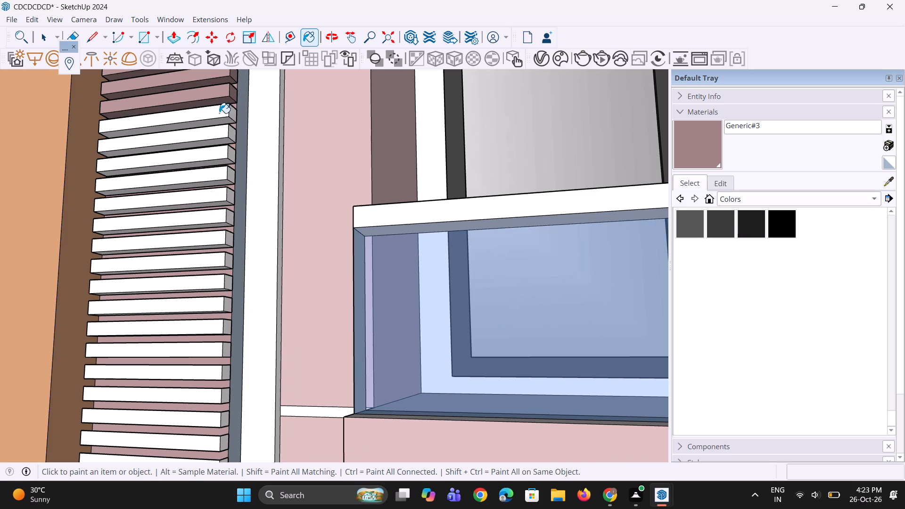
{"action": "left_click", "coordinate": [219, 114]}
{"action": "left_click_drag", "start_coordinate": [215, 127], "coordinate": [215, 138]}
{"action": "left_click_drag", "start_coordinate": [215, 139], "coordinate": [213, 146]}
{"action": "left_click_drag", "start_coordinate": [213, 149], "coordinate": [212, 157]}
{"action": "left_click", "coordinate": [211, 161]}
{"action": "left_click_drag", "start_coordinate": [205, 178], "coordinate": [205, 184]}
{"action": "left_click_drag", "start_coordinate": [205, 185], "coordinate": [205, 191]}
{"action": "left_click_drag", "start_coordinate": [205, 197], "coordinate": [205, 205]}
{"action": "left_click_drag", "start_coordinate": [205, 211], "coordinate": [205, 220]}
{"action": "left_click", "coordinate": [205, 230]}
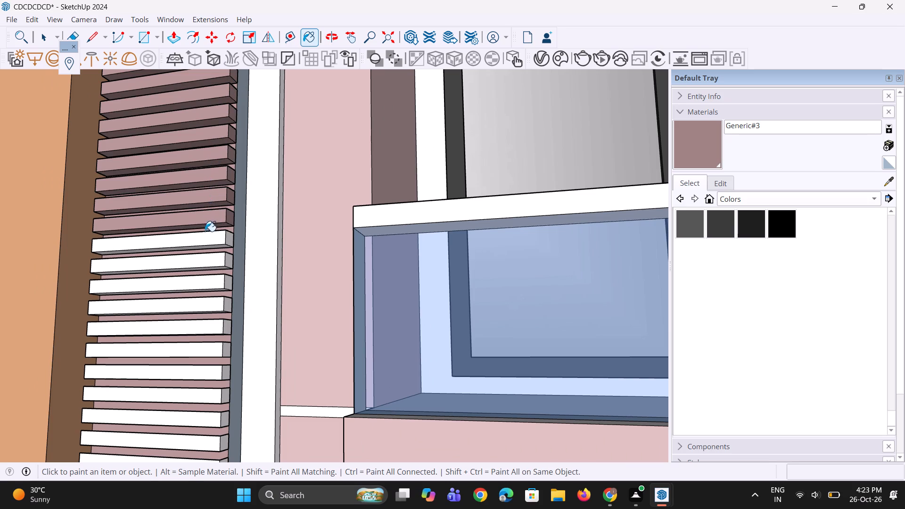
Paint the next ten white slats, beside the second balcony's blue-glass railing and its base, with Generic#3.
{"action": "left_click_drag", "start_coordinate": [205, 232], "coordinate": [206, 250]}
{"action": "left_click", "coordinate": [206, 250]}
{"action": "left_click_drag", "start_coordinate": [206, 265], "coordinate": [206, 270]}
{"action": "left_click_drag", "start_coordinate": [205, 278], "coordinate": [205, 282]}
{"action": "left_click_drag", "start_coordinate": [201, 294], "coordinate": [201, 306]}
{"action": "left_click_drag", "start_coordinate": [198, 307], "coordinate": [198, 319]}
{"action": "left_click_drag", "start_coordinate": [198, 323], "coordinate": [198, 334]}
{"action": "left_click_drag", "start_coordinate": [198, 358], "coordinate": [198, 371]}
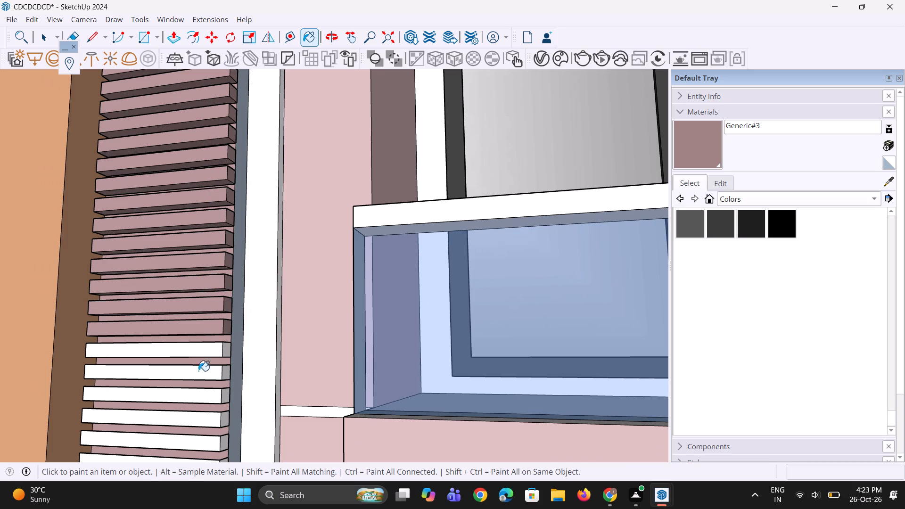
{"action": "left_click_drag", "start_coordinate": [198, 371], "coordinate": [200, 368]}
{"action": "left_click_drag", "start_coordinate": [200, 366], "coordinate": [199, 382]}
{"action": "left_click", "coordinate": [208, 349]}
{"action": "left_click_drag", "start_coordinate": [211, 389], "coordinate": [209, 396]}
{"action": "left_click_drag", "start_coordinate": [207, 401], "coordinate": [207, 410]}
{"action": "left_click_drag", "start_coordinate": [206, 419], "coordinate": [205, 430]}
{"action": "left_click", "coordinate": [205, 433]}
{"action": "left_click_drag", "start_coordinate": [205, 436], "coordinate": [204, 445]}
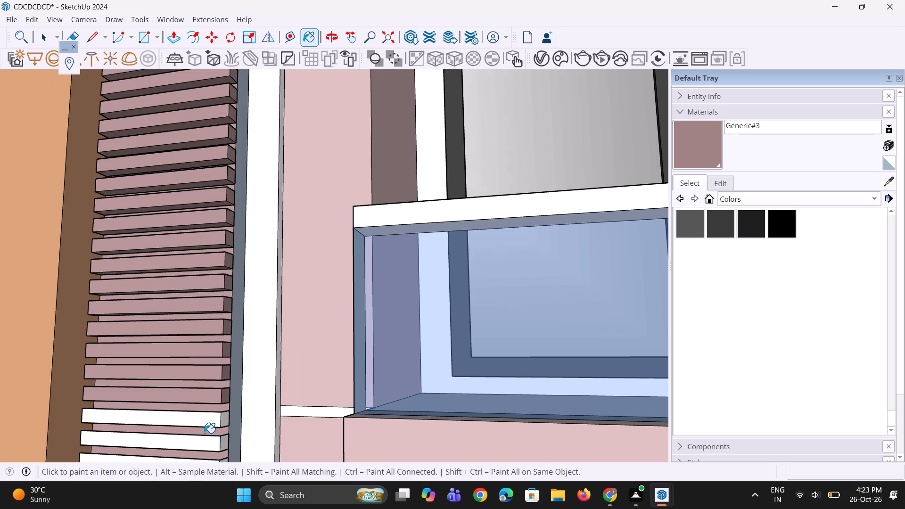
{"action": "left_click", "coordinate": [212, 424]}
Paint the next white slats, beside the pink band under the second balcony from the top, with Generic#3.
{"action": "scroll", "coordinate": [190, 262], "scroll_direction": "down", "scroll_amount": 15}
{"action": "scroll", "coordinate": [173, 342], "scroll_direction": "up", "scroll_amount": 3}
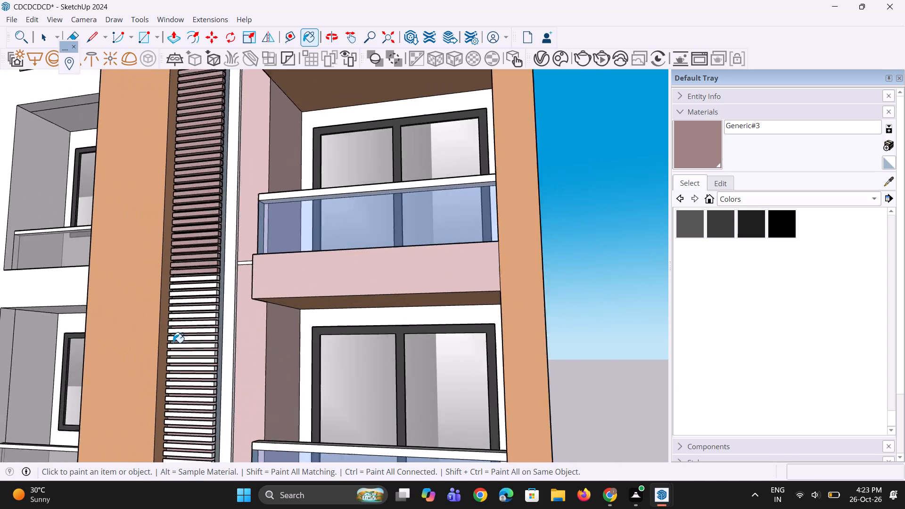
{"action": "scroll", "coordinate": [173, 343], "scroll_direction": "up", "scroll_amount": 3}
{"action": "scroll", "coordinate": [200, 281], "scroll_direction": "up", "scroll_amount": 7}
{"action": "double_click", "coordinate": [213, 245]}
{"action": "left_click_drag", "start_coordinate": [211, 261], "coordinate": [210, 265]}
{"action": "left_click_drag", "start_coordinate": [210, 265], "coordinate": [210, 268]}
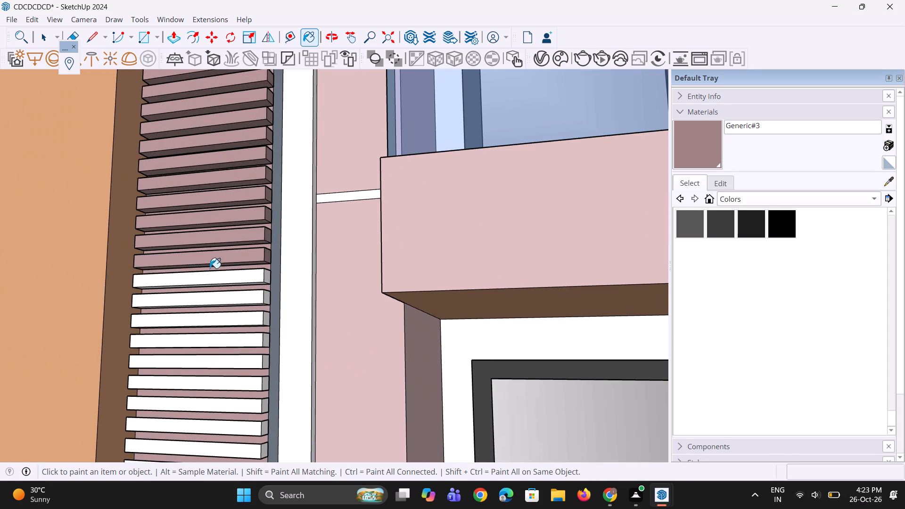
{"action": "left_click_drag", "start_coordinate": [210, 268], "coordinate": [209, 269]}
{"action": "left_click_drag", "start_coordinate": [207, 276], "coordinate": [206, 281]}
{"action": "left_click_drag", "start_coordinate": [206, 284], "coordinate": [203, 293]}
Paint the white slats from the underside of the second balcony's band down past the top of the window below with Generic#3.
{"action": "left_click_drag", "start_coordinate": [203, 300], "coordinate": [202, 316]}
{"action": "left_click_drag", "start_coordinate": [201, 325], "coordinate": [200, 348]}
{"action": "left_click", "coordinate": [200, 352]}
{"action": "left_click_drag", "start_coordinate": [198, 358], "coordinate": [197, 372]}
{"action": "left_click_drag", "start_coordinate": [197, 374], "coordinate": [191, 405]}
{"action": "left_click_drag", "start_coordinate": [190, 405], "coordinate": [190, 410]}
{"action": "left_click_drag", "start_coordinate": [189, 416], "coordinate": [188, 443]}
{"action": "left_click_drag", "start_coordinate": [188, 435], "coordinate": [191, 416]}
{"action": "left_click", "coordinate": [214, 367]}
{"action": "left_click", "coordinate": [215, 376]}
{"action": "left_click", "coordinate": [219, 381]}
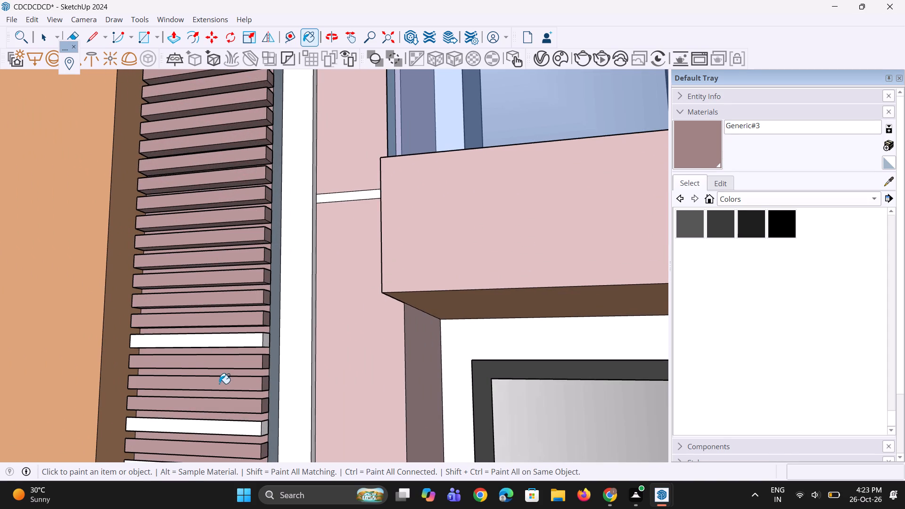
{"action": "left_click", "coordinate": [238, 337]}
{"action": "left_click", "coordinate": [234, 427]}
Paint the white slats beside the third window from the top, down to just above its balcony railing, with Generic#3.
{"action": "scroll", "coordinate": [218, 254], "scroll_direction": "down", "scroll_amount": 10}
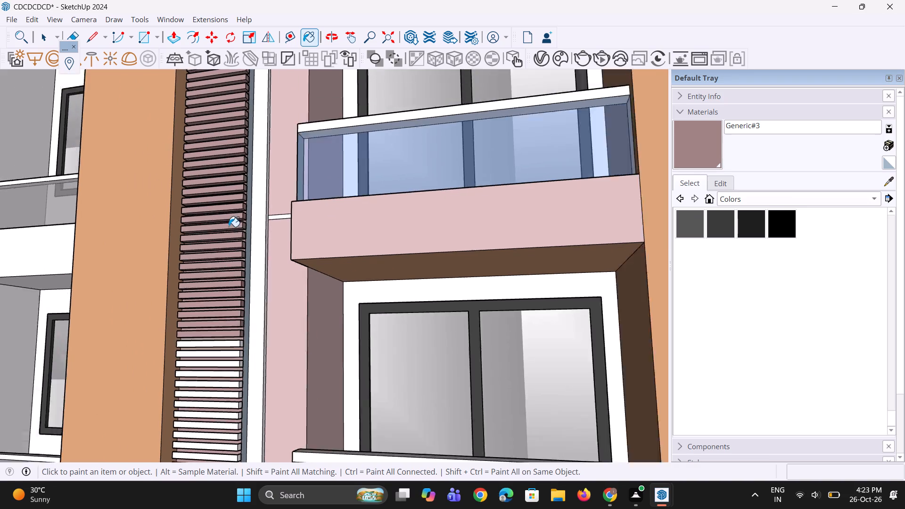
{"action": "scroll", "coordinate": [211, 371], "scroll_direction": "up", "scroll_amount": 10}
{"action": "left_click", "coordinate": [235, 271]}
{"action": "left_click", "coordinate": [232, 277]}
{"action": "left_click_drag", "start_coordinate": [231, 288], "coordinate": [231, 296]}
{"action": "left_click_drag", "start_coordinate": [230, 300], "coordinate": [229, 306]}
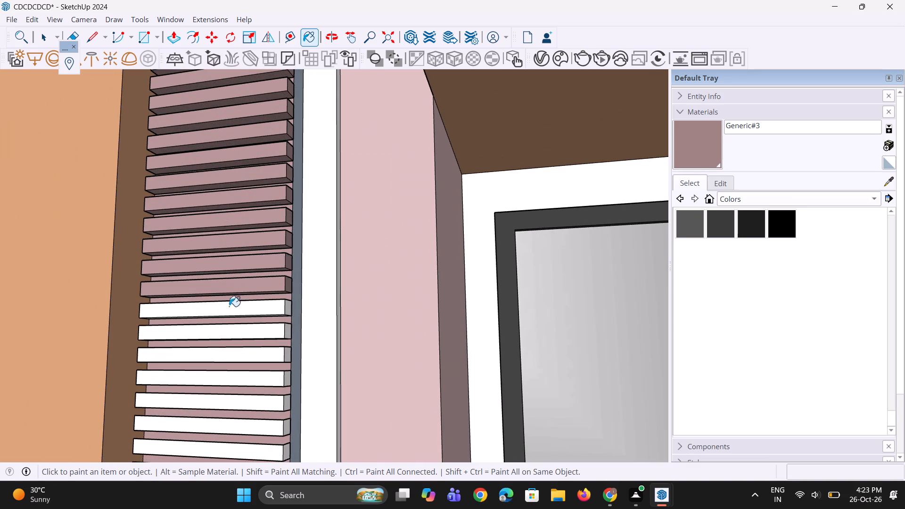
{"action": "left_click_drag", "start_coordinate": [229, 306], "coordinate": [228, 313]}
{"action": "left_click", "coordinate": [227, 317]}
{"action": "left_click_drag", "start_coordinate": [220, 323], "coordinate": [216, 336]}
{"action": "left_click_drag", "start_coordinate": [216, 339], "coordinate": [212, 365]}
{"action": "left_click_drag", "start_coordinate": [212, 365], "coordinate": [210, 377]}
{"action": "left_click_drag", "start_coordinate": [208, 382], "coordinate": [206, 388]}
{"action": "left_click", "coordinate": [213, 353]}
{"action": "left_click_drag", "start_coordinate": [208, 407], "coordinate": [209, 414]}
{"action": "left_click_drag", "start_coordinate": [208, 429], "coordinate": [206, 435]}
{"action": "left_click", "coordinate": [206, 436]}
{"action": "left_click", "coordinate": [241, 402]}
{"action": "left_click", "coordinate": [240, 420]}
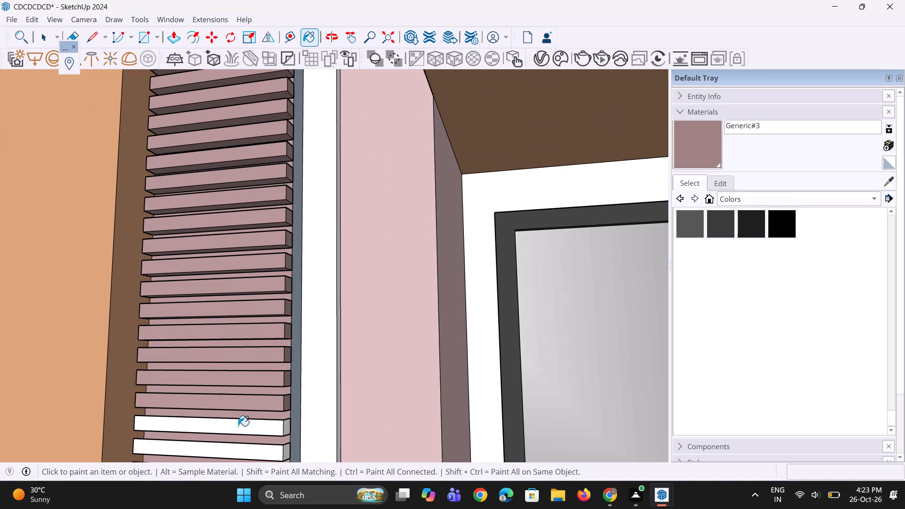
{"action": "left_click", "coordinate": [238, 430]}
{"action": "left_click", "coordinate": [234, 447]}
Paint the white slats beside the third balcony's blue-glass railing with Generic#3.
{"action": "scroll", "coordinate": [214, 222], "scroll_direction": "down", "scroll_amount": 5}
{"action": "scroll", "coordinate": [245, 180], "scroll_direction": "down", "scroll_amount": 5}
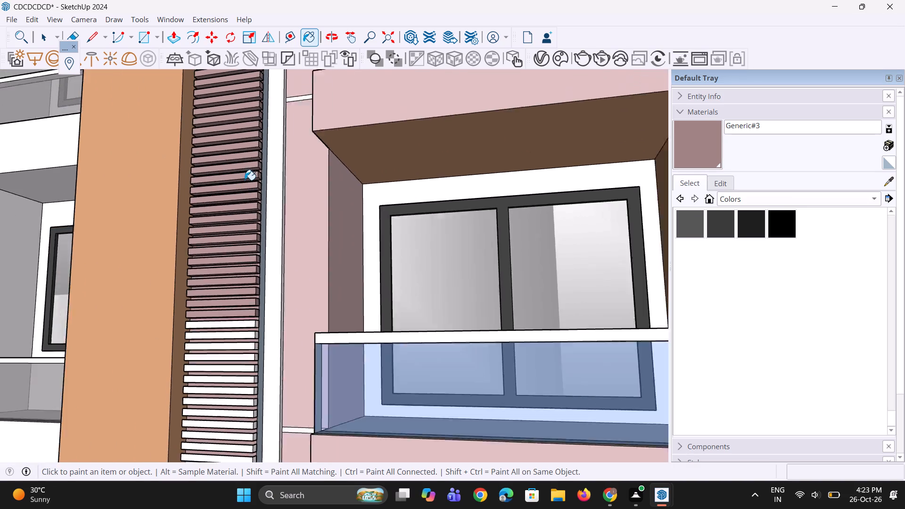
{"action": "scroll", "coordinate": [237, 172], "scroll_direction": "down", "scroll_amount": 9}
{"action": "scroll", "coordinate": [218, 261], "scroll_direction": "up", "scroll_amount": 11}
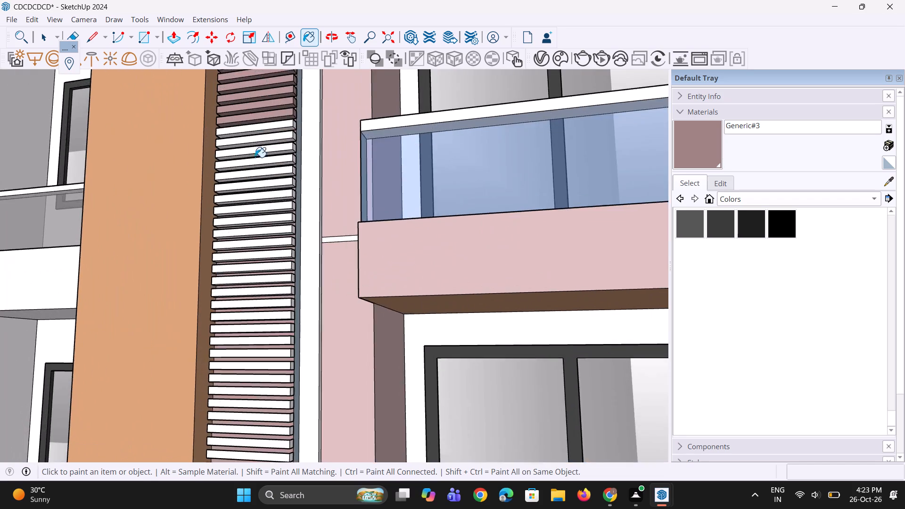
{"action": "scroll", "coordinate": [255, 145], "scroll_direction": "up", "scroll_amount": 4}
{"action": "left_click", "coordinate": [266, 124]}
{"action": "left_click_drag", "start_coordinate": [266, 135], "coordinate": [264, 142]}
{"action": "left_click_drag", "start_coordinate": [263, 145], "coordinate": [263, 150]}
{"action": "left_click_drag", "start_coordinate": [262, 155], "coordinate": [260, 163]}
{"action": "left_click_drag", "start_coordinate": [258, 168], "coordinate": [256, 173]}
{"action": "left_click_drag", "start_coordinate": [252, 182], "coordinate": [250, 191]}
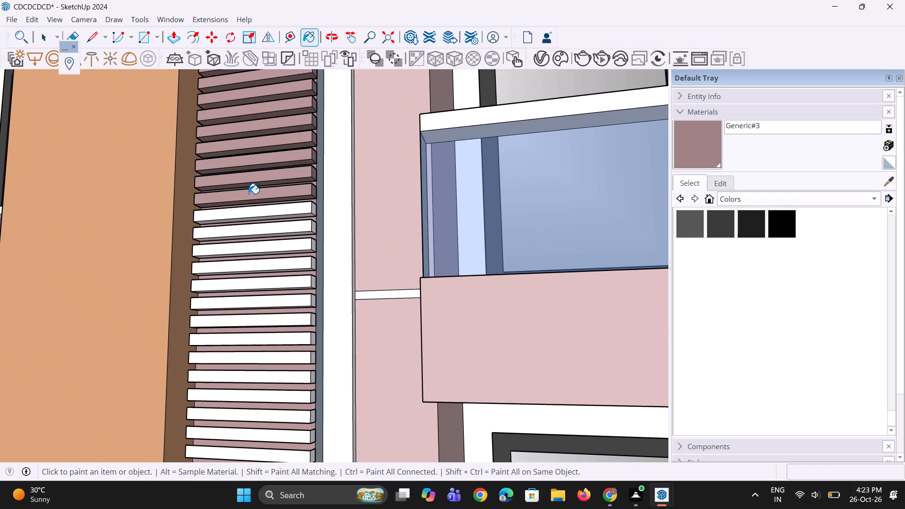
{"action": "left_click_drag", "start_coordinate": [248, 194], "coordinate": [247, 198]}
{"action": "left_click", "coordinate": [244, 205]}
{"action": "left_click_drag", "start_coordinate": [240, 213], "coordinate": [236, 223]}
{"action": "left_click_drag", "start_coordinate": [234, 226], "coordinate": [233, 232]}
{"action": "left_click", "coordinate": [231, 237]}
{"action": "left_click_drag", "start_coordinate": [230, 244], "coordinate": [230, 255]}
{"action": "left_click_drag", "start_coordinate": [228, 261], "coordinate": [228, 266]}
{"action": "left_click_drag", "start_coordinate": [228, 272], "coordinate": [228, 277]}
Paint the next white slats, beside the pink band under the third balcony from the top, with Generic#3.
{"action": "left_click_drag", "start_coordinate": [227, 278], "coordinate": [222, 287]}
{"action": "left_click_drag", "start_coordinate": [218, 293], "coordinate": [216, 297]}
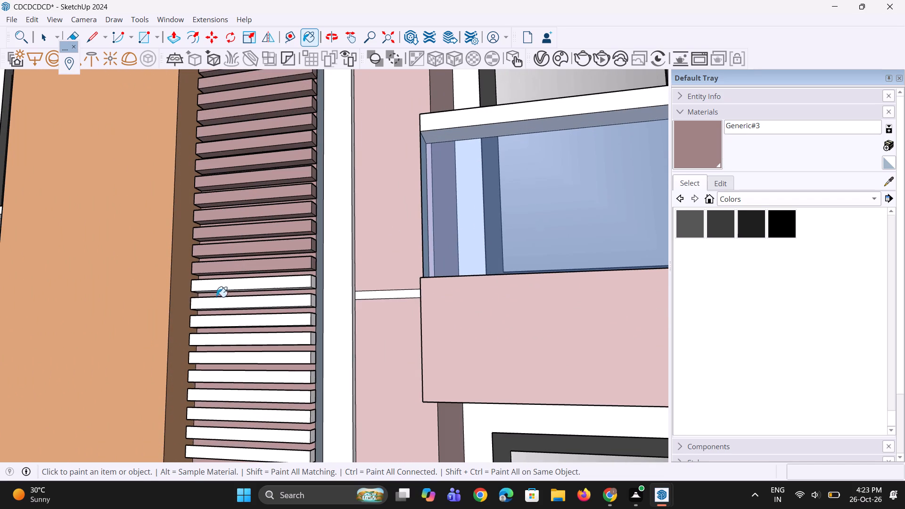
{"action": "left_click_drag", "start_coordinate": [216, 297], "coordinate": [216, 303]}
{"action": "left_click_drag", "start_coordinate": [217, 306], "coordinate": [217, 313]}
{"action": "left_click_drag", "start_coordinate": [218, 319], "coordinate": [217, 324]}
{"action": "left_click_drag", "start_coordinate": [216, 331], "coordinate": [215, 337]}
{"action": "left_click_drag", "start_coordinate": [215, 339], "coordinate": [218, 350]}
{"action": "left_click_drag", "start_coordinate": [220, 361], "coordinate": [220, 367]}
{"action": "left_click", "coordinate": [220, 371]}
{"action": "left_click_drag", "start_coordinate": [220, 378], "coordinate": [221, 382]}
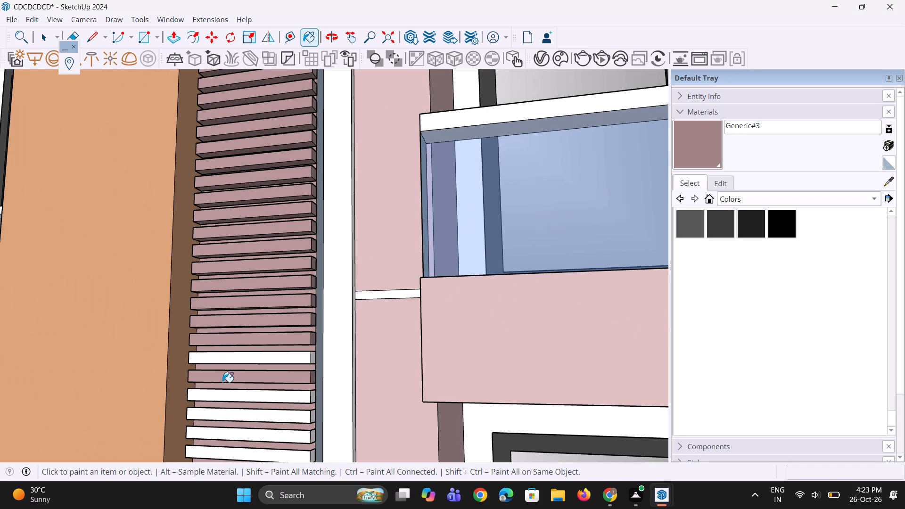
{"action": "left_click", "coordinate": [240, 361]}
Paint the white slats from the underside of the third balcony's band down past the top of the lowest window with Generic#3.
{"action": "scroll", "coordinate": [227, 140], "scroll_direction": "down", "scroll_amount": 4}
{"action": "scroll", "coordinate": [200, 313], "scroll_direction": "up", "scroll_amount": 2}
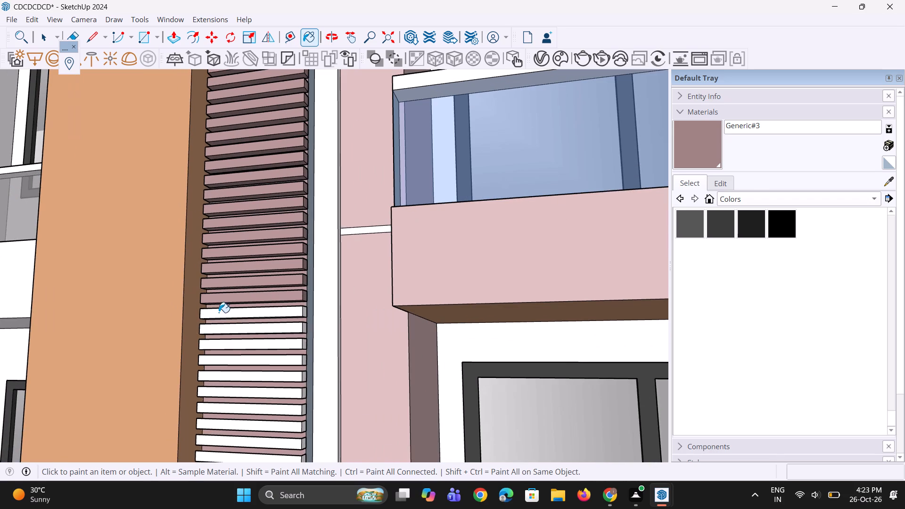
{"action": "left_click", "coordinate": [219, 312]}
{"action": "left_click", "coordinate": [222, 317]}
{"action": "left_click", "coordinate": [223, 326]}
{"action": "left_click_drag", "start_coordinate": [224, 330], "coordinate": [224, 340]}
{"action": "left_click", "coordinate": [226, 351]}
{"action": "left_click_drag", "start_coordinate": [226, 357], "coordinate": [226, 366]}
{"action": "left_click_drag", "start_coordinate": [227, 369], "coordinate": [228, 376]}
{"action": "left_click_drag", "start_coordinate": [230, 386], "coordinate": [231, 390]}
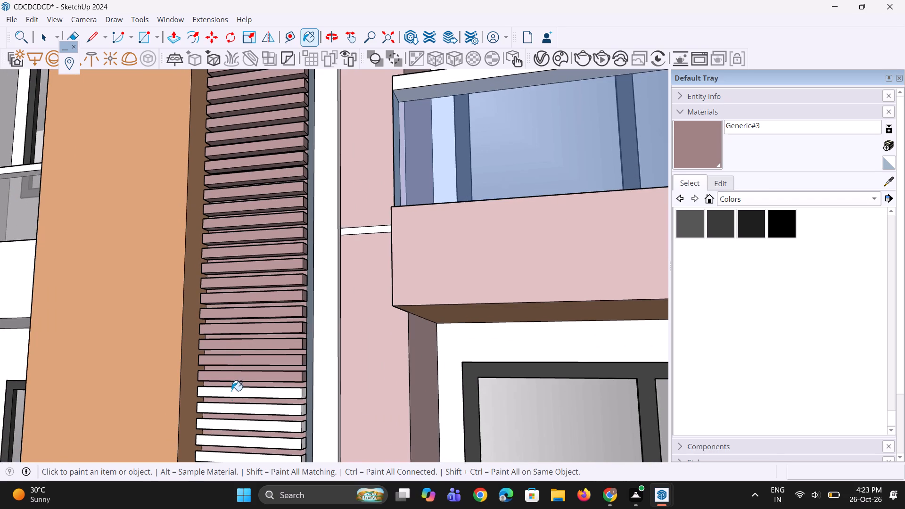
{"action": "left_click", "coordinate": [232, 400]}
{"action": "left_click_drag", "start_coordinate": [233, 408], "coordinate": [233, 412]}
{"action": "left_click_drag", "start_coordinate": [233, 412], "coordinate": [231, 419]}
{"action": "left_click_drag", "start_coordinate": [229, 423], "coordinate": [224, 435]}
{"action": "left_click", "coordinate": [224, 435]}
Paint the white slats beside the lowest window, down to just above its balcony railing, with Generic#3.
{"action": "scroll", "coordinate": [206, 222], "scroll_direction": "down", "scroll_amount": 4}
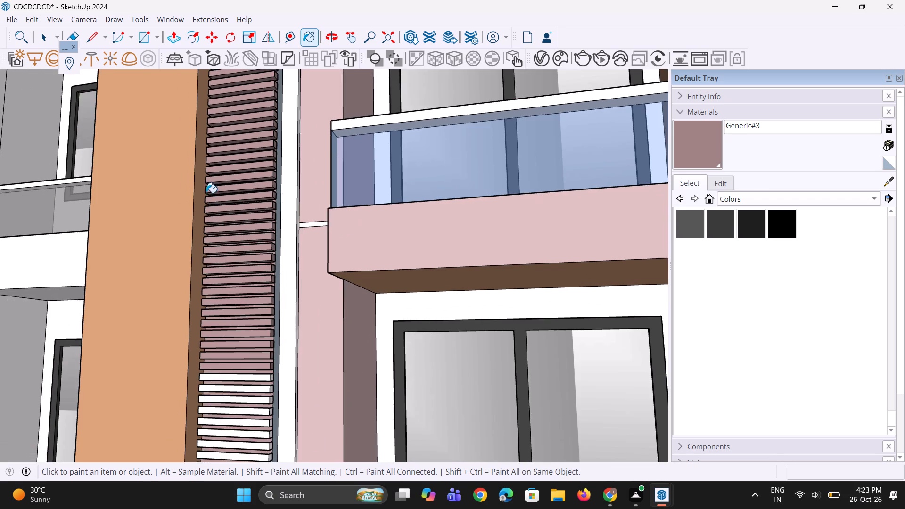
{"action": "scroll", "coordinate": [205, 192], "scroll_direction": "down", "scroll_amount": 9}
{"action": "scroll", "coordinate": [196, 311], "scroll_direction": "up", "scroll_amount": 10}
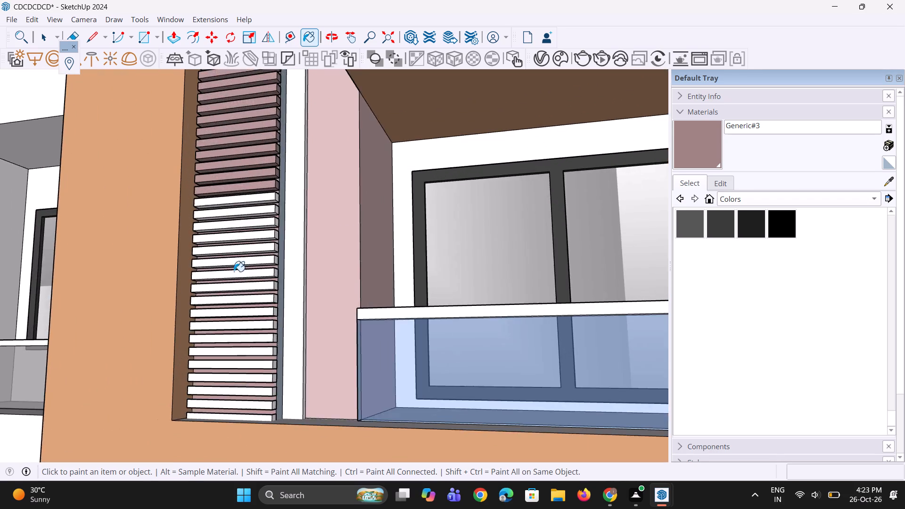
{"action": "scroll", "coordinate": [238, 255], "scroll_direction": "up", "scroll_amount": 5}
{"action": "left_click", "coordinate": [266, 165]}
{"action": "left_click", "coordinate": [250, 176]}
{"action": "left_click_drag", "start_coordinate": [244, 191], "coordinate": [244, 196]}
{"action": "left_click_drag", "start_coordinate": [241, 201], "coordinate": [239, 211]}
{"action": "left_click_drag", "start_coordinate": [236, 222], "coordinate": [234, 230]}
{"action": "left_click_drag", "start_coordinate": [232, 234], "coordinate": [230, 239]}
{"action": "left_click_drag", "start_coordinate": [229, 249], "coordinate": [228, 254]}
{"action": "left_click_drag", "start_coordinate": [228, 260], "coordinate": [228, 267]}
{"action": "left_click_drag", "start_coordinate": [228, 276], "coordinate": [227, 283]}
{"action": "left_click_drag", "start_coordinate": [227, 285], "coordinate": [229, 294]}
{"action": "left_click_drag", "start_coordinate": [229, 302], "coordinate": [230, 311]}
{"action": "left_click_drag", "start_coordinate": [230, 317], "coordinate": [231, 329]}
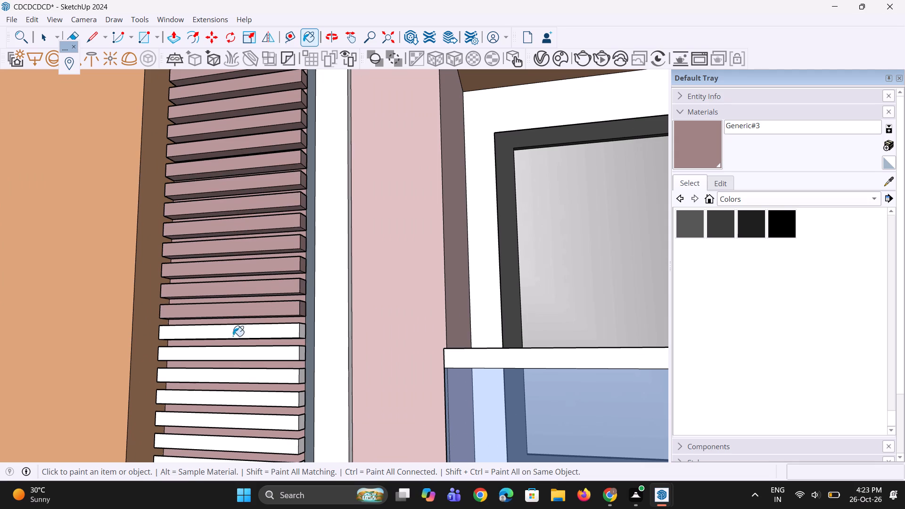
Paint the next white slats, beside the top of the lowest balcony's railing, with Generic#3.
{"action": "left_click_drag", "start_coordinate": [233, 336], "coordinate": [235, 346]}
{"action": "left_click_drag", "start_coordinate": [235, 347], "coordinate": [237, 358]}
{"action": "left_click_drag", "start_coordinate": [239, 365], "coordinate": [239, 376]}
{"action": "left_click_drag", "start_coordinate": [239, 376], "coordinate": [239, 380]}
{"action": "left_click_drag", "start_coordinate": [239, 384], "coordinate": [231, 413]}
{"action": "left_click", "coordinate": [231, 413]}
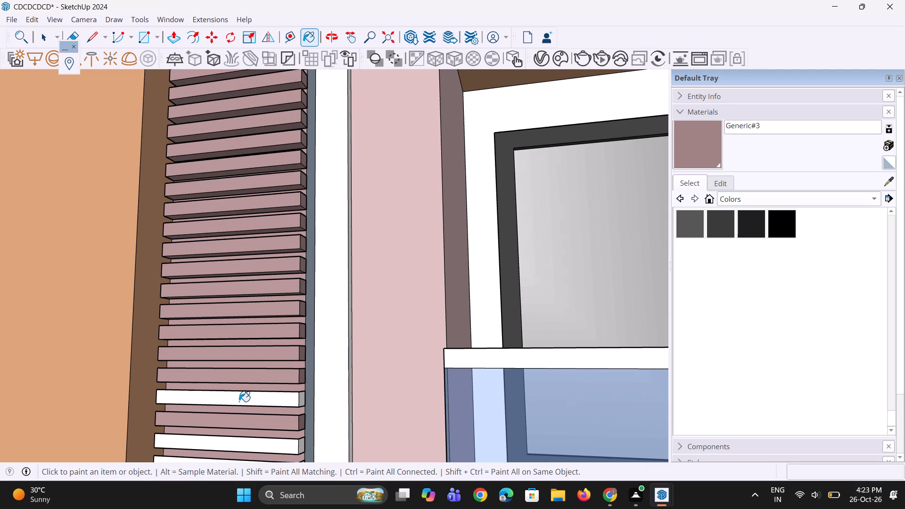
{"action": "left_click", "coordinate": [239, 402]}
Paint the last five white slats at the bottom of the louvre panel with Generic#3.
{"action": "scroll", "coordinate": [222, 283], "scroll_direction": "down", "scroll_amount": 7}
{"action": "scroll", "coordinate": [214, 401], "scroll_direction": "up", "scroll_amount": 4}
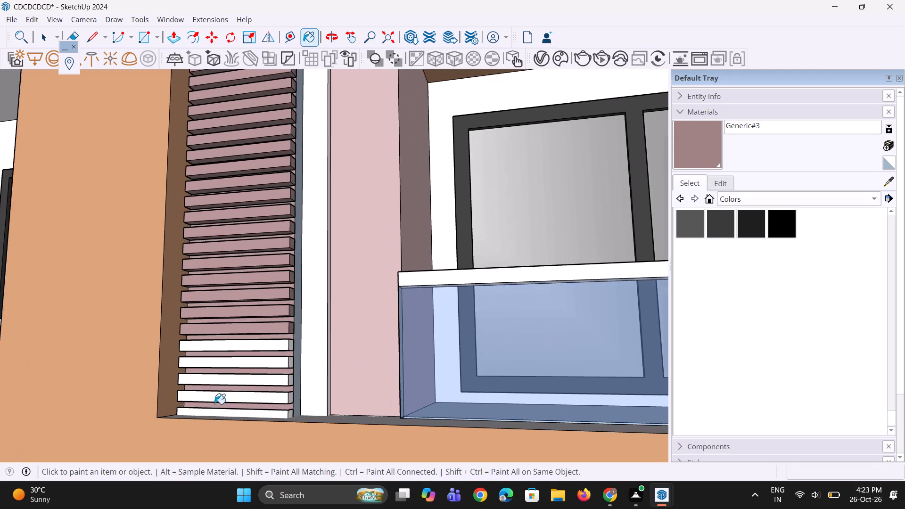
{"action": "scroll", "coordinate": [219, 410], "scroll_direction": "up", "scroll_amount": 4}
{"action": "left_click", "coordinate": [225, 412]}
{"action": "left_click", "coordinate": [232, 389]}
{"action": "left_click", "coordinate": [240, 372]}
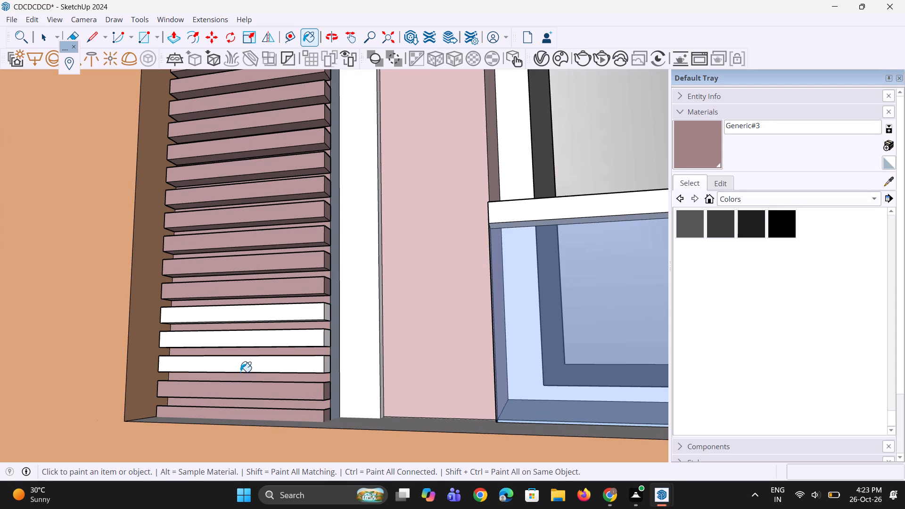
{"action": "left_click", "coordinate": [247, 345]}
{"action": "left_click", "coordinate": [252, 313]}
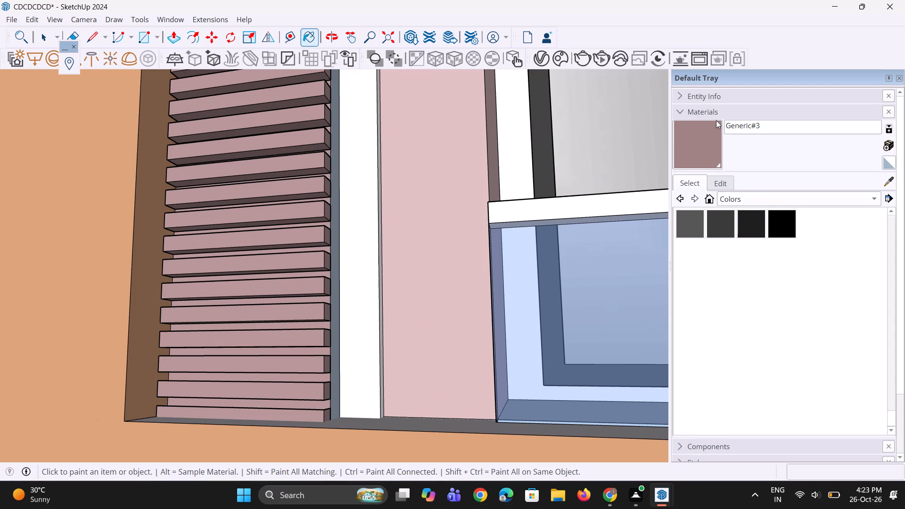
Paint the backing wall behind the louvre slats white with Color M00.
{"action": "left_click", "coordinate": [744, 130]}
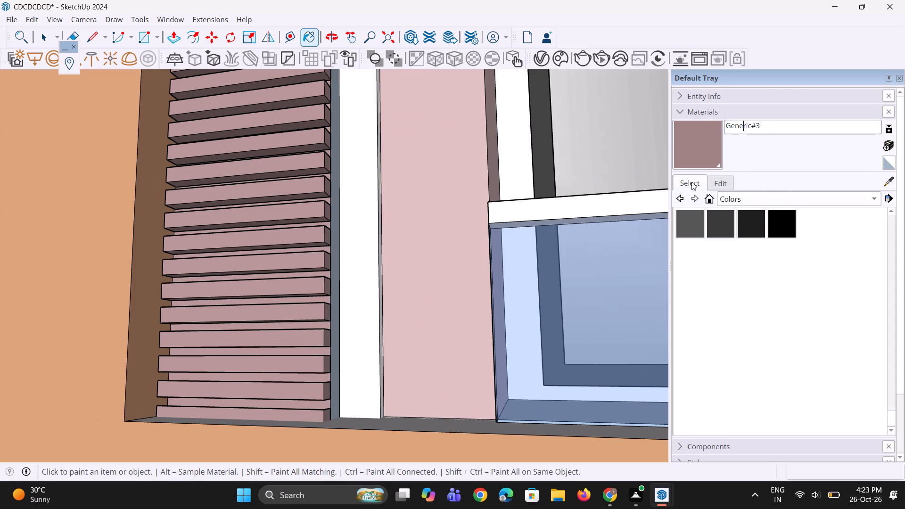
{"action": "left_click", "coordinate": [690, 183]}
{"action": "scroll", "coordinate": [739, 234], "scroll_direction": "up", "scroll_amount": 1}
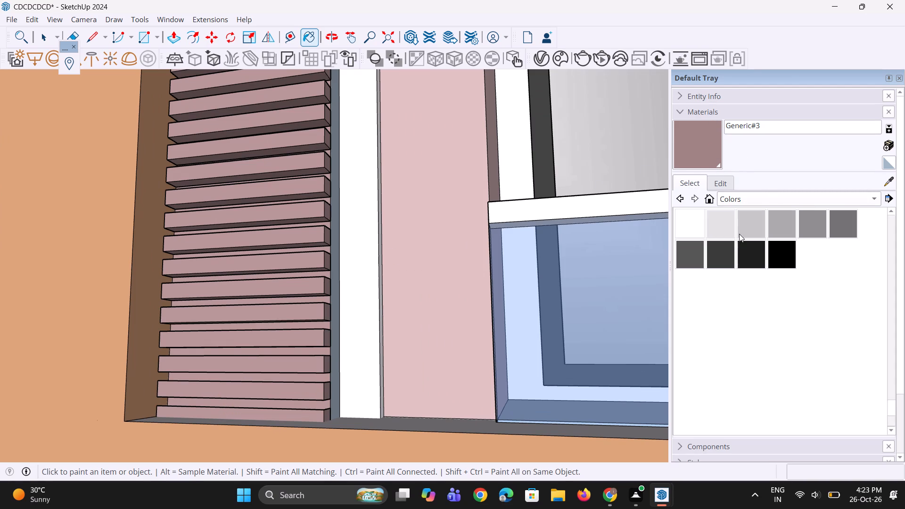
{"action": "scroll", "coordinate": [739, 234], "scroll_direction": "up", "scroll_amount": 1}
{"action": "left_click", "coordinate": [694, 250]}
{"action": "scroll", "coordinate": [367, 374], "scroll_direction": "up", "scroll_amount": 7}
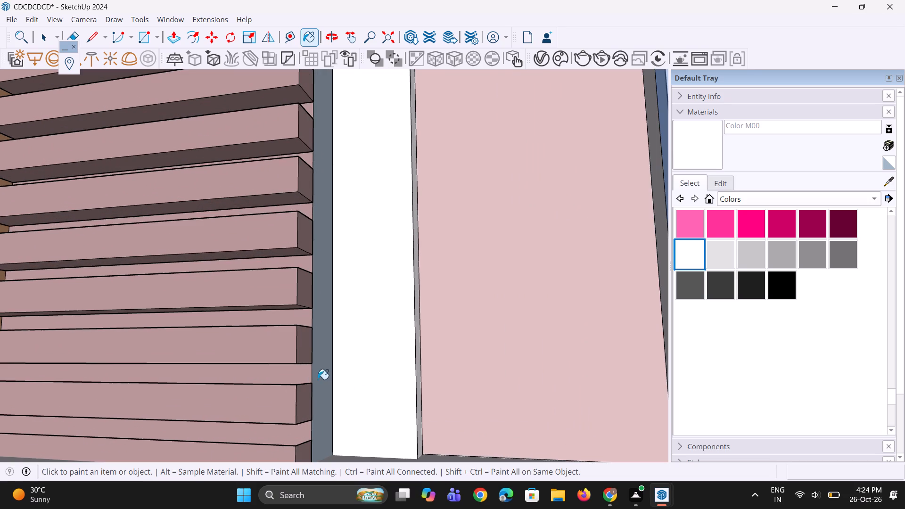
{"action": "left_click", "coordinate": [310, 376]}
Examine the whole front facade and the louvre strip from the base up to the roof.
{"action": "scroll", "coordinate": [319, 381], "scroll_direction": "down", "scroll_amount": 13}
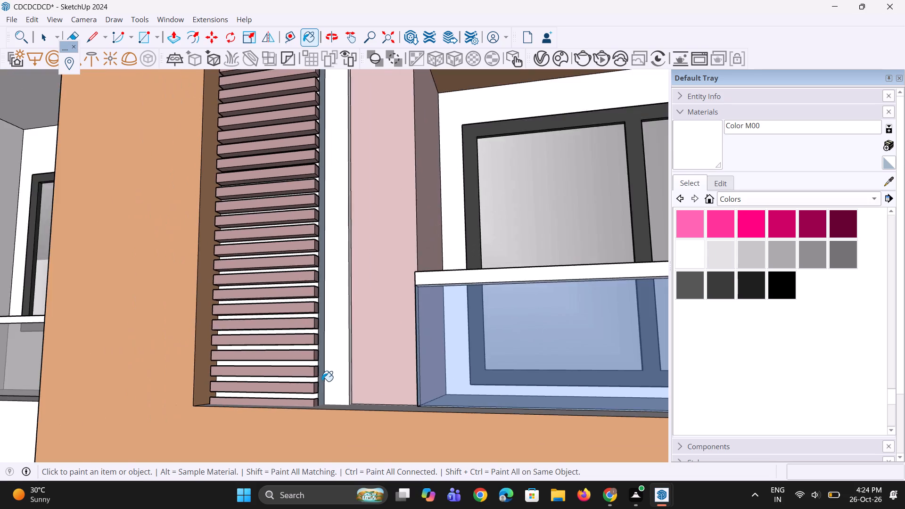
{"action": "scroll", "coordinate": [322, 381], "scroll_direction": "down", "scroll_amount": 18}
{"action": "middle_click_drag", "start_coordinate": [338, 363], "coordinate": [405, 371]}
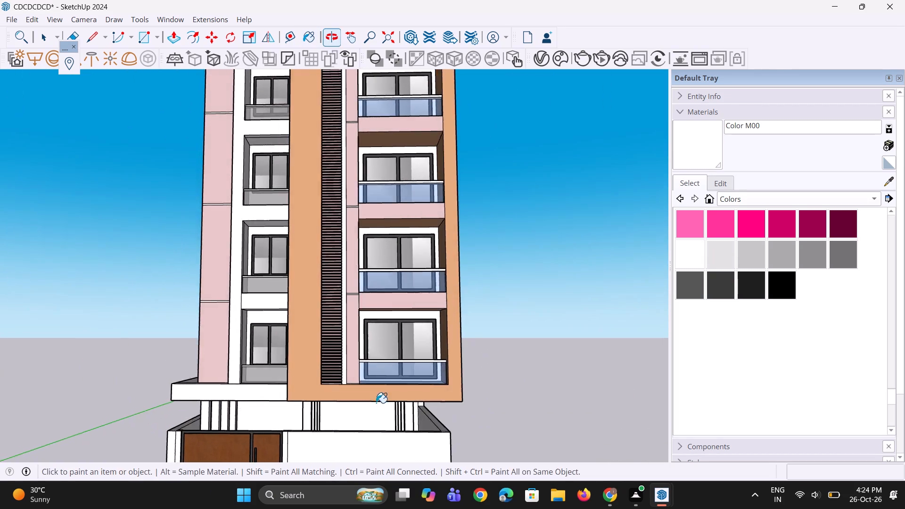
{"action": "scroll", "coordinate": [372, 407], "scroll_direction": "down", "scroll_amount": 6}
{"action": "middle_click_drag", "start_coordinate": [388, 369], "coordinate": [354, 385]}
{"action": "scroll", "coordinate": [356, 234], "scroll_direction": "up", "scroll_amount": 8}
{"action": "scroll", "coordinate": [406, 273], "scroll_direction": "up", "scroll_amount": 2}
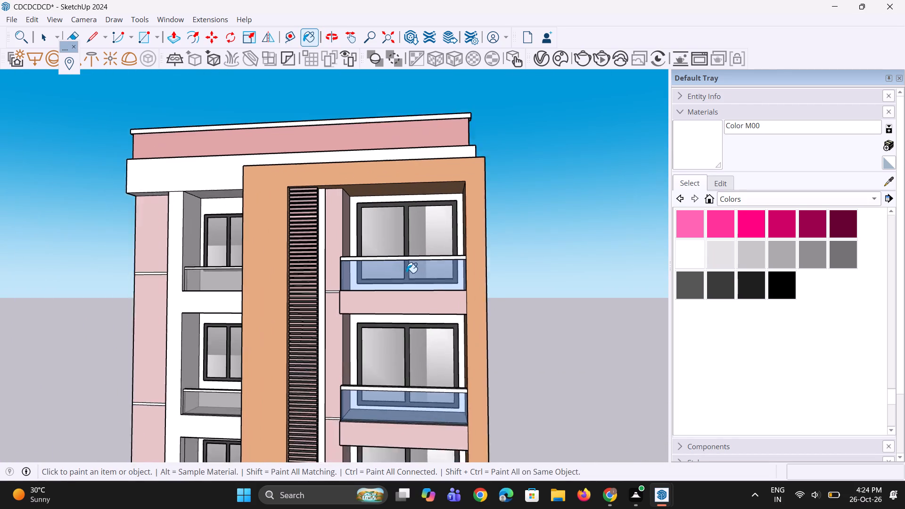
{"action": "scroll", "coordinate": [406, 273], "scroll_direction": "up", "scroll_amount": 1}
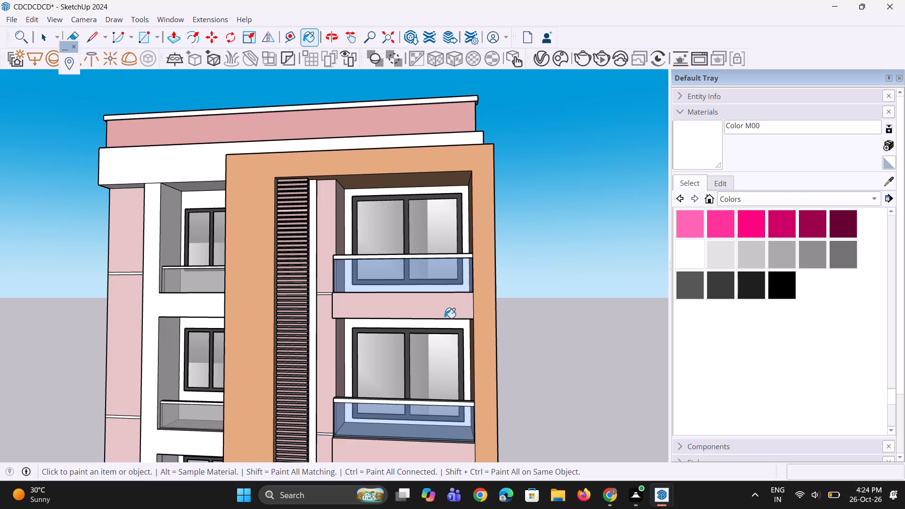
Sample Generic#3 from a finished slat and paint the lighter pink slat beside the top-floor window with it.
{"action": "scroll", "coordinate": [45, 230], "scroll_direction": "up", "scroll_amount": 3}
{"action": "scroll", "coordinate": [341, 214], "scroll_direction": "up", "scroll_amount": 2}
{"action": "scroll", "coordinate": [456, 214], "scroll_direction": "up", "scroll_amount": 2}
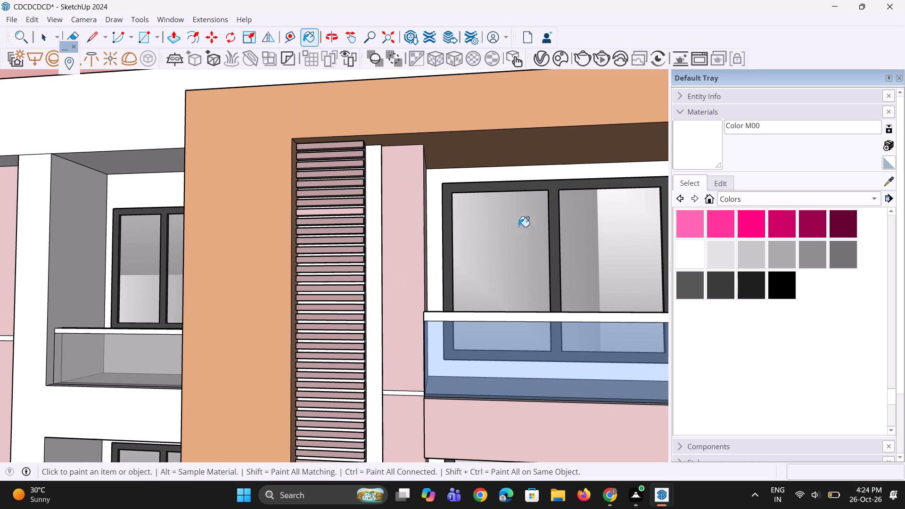
{"action": "left_click", "coordinate": [890, 180]}
{"action": "scroll", "coordinate": [436, 289], "scroll_direction": "up", "scroll_amount": 3}
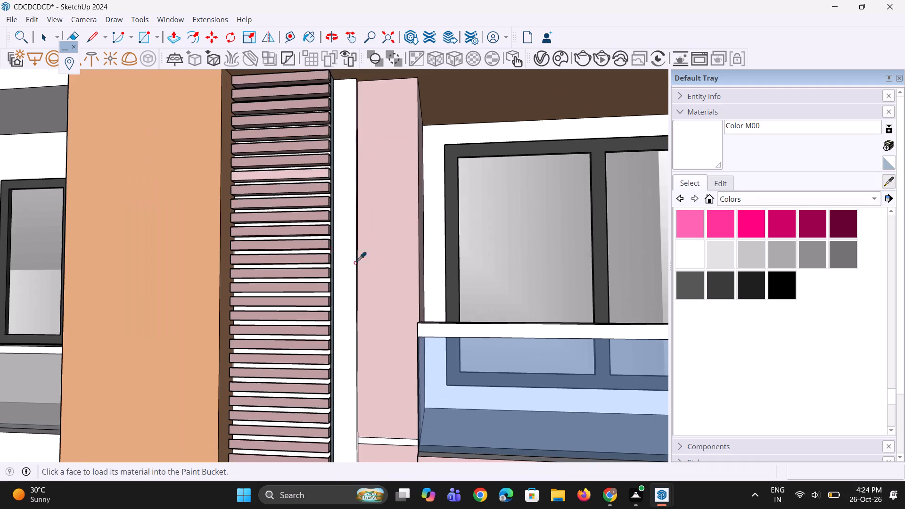
{"action": "scroll", "coordinate": [309, 243], "scroll_direction": "up", "scroll_amount": 1}
{"action": "left_click", "coordinate": [309, 258]}
{"action": "scroll", "coordinate": [322, 181], "scroll_direction": "up", "scroll_amount": 2}
{"action": "left_click", "coordinate": [321, 160]}
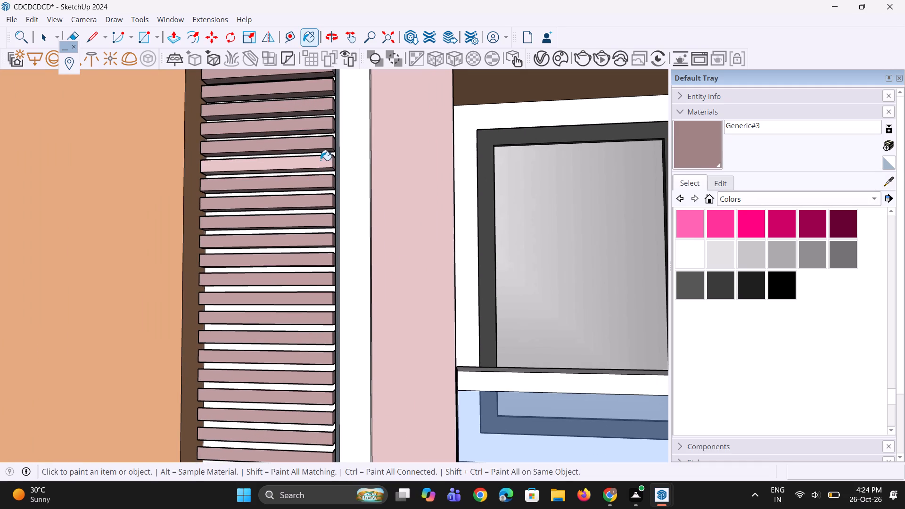
Paint the lowest slat of the louvre panel with Generic#3.
{"action": "scroll", "coordinate": [302, 255], "scroll_direction": "down", "scroll_amount": 10}
{"action": "scroll", "coordinate": [294, 256], "scroll_direction": "down", "scroll_amount": 12}
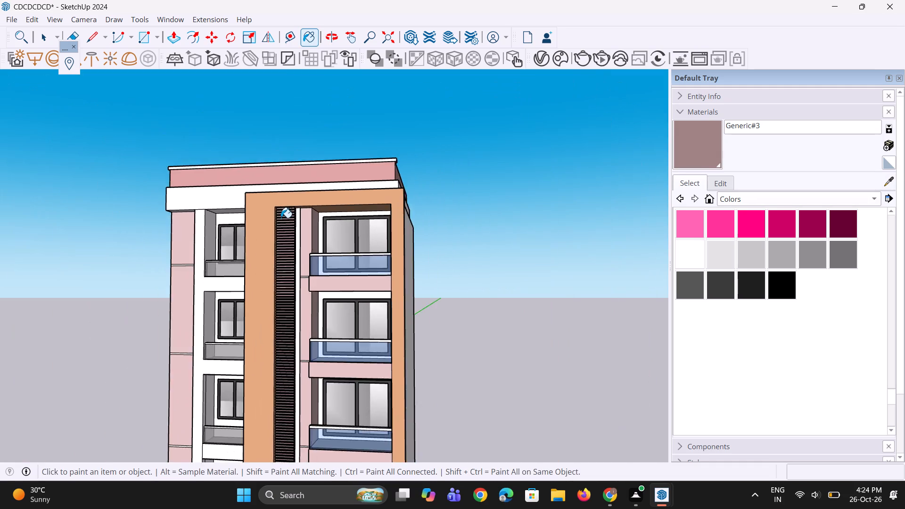
{"action": "scroll", "coordinate": [281, 218], "scroll_direction": "down", "scroll_amount": 3}
{"action": "scroll", "coordinate": [263, 450], "scroll_direction": "up", "scroll_amount": 10}
{"action": "scroll", "coordinate": [288, 400], "scroll_direction": "up", "scroll_amount": 3}
{"action": "scroll", "coordinate": [313, 428], "scroll_direction": "up", "scroll_amount": 4}
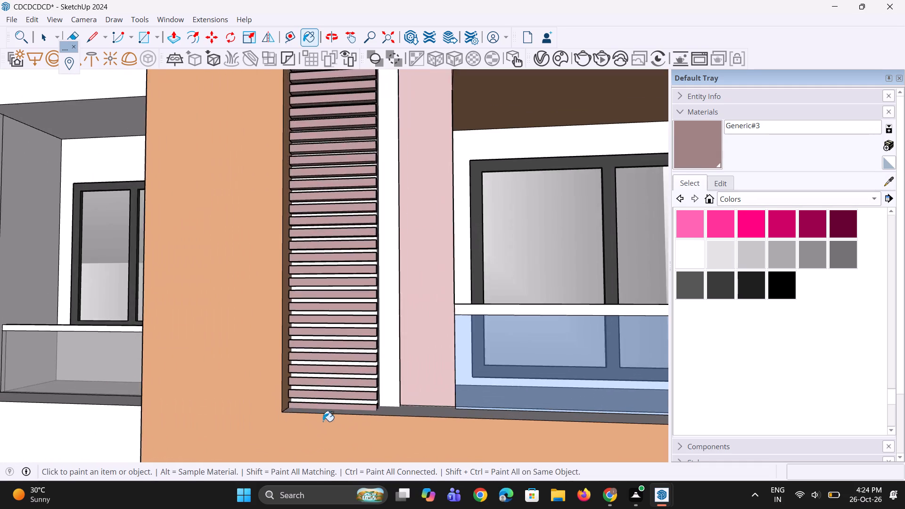
{"action": "scroll", "coordinate": [323, 421], "scroll_direction": "up", "scroll_amount": 4}
{"action": "left_click", "coordinate": [345, 404]}
{"action": "scroll", "coordinate": [274, 414], "scroll_direction": "down", "scroll_amount": 6}
{"action": "scroll", "coordinate": [359, 417], "scroll_direction": "up", "scroll_amount": 1}
Paint the narrow side return between the louvre slats and the white pillar with Generic#3.
{"action": "middle_click_drag", "start_coordinate": [354, 417], "coordinate": [344, 418]}
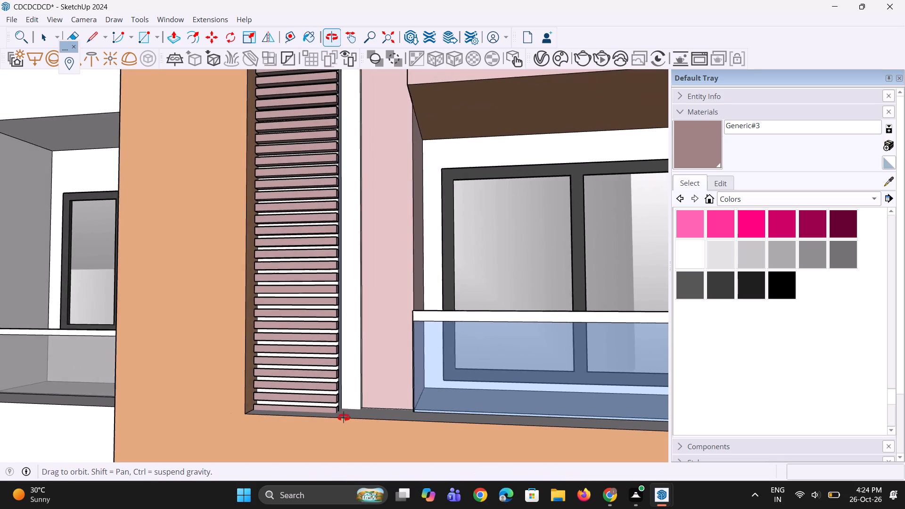
{"action": "middle_click_drag", "start_coordinate": [344, 418], "coordinate": [98, 426]}
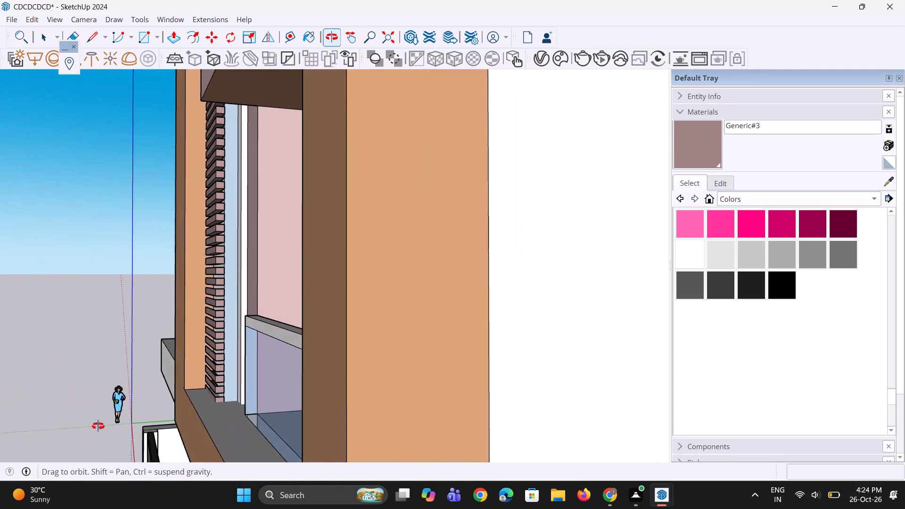
{"action": "middle_click_drag", "start_coordinate": [98, 426], "coordinate": [173, 419]}
{"action": "scroll", "coordinate": [243, 388], "scroll_direction": "up", "scroll_amount": 3}
{"action": "left_click", "coordinate": [260, 375]}
{"action": "scroll", "coordinate": [242, 360], "scroll_direction": "up", "scroll_amount": 3}
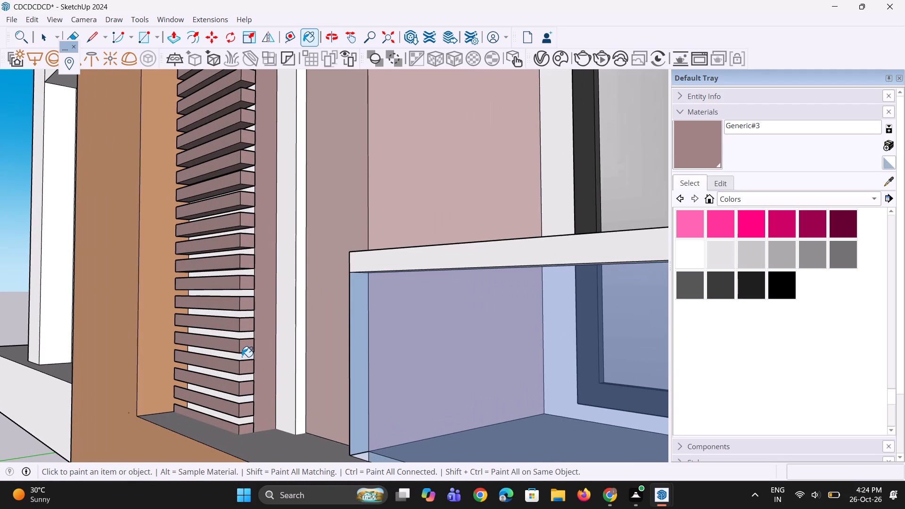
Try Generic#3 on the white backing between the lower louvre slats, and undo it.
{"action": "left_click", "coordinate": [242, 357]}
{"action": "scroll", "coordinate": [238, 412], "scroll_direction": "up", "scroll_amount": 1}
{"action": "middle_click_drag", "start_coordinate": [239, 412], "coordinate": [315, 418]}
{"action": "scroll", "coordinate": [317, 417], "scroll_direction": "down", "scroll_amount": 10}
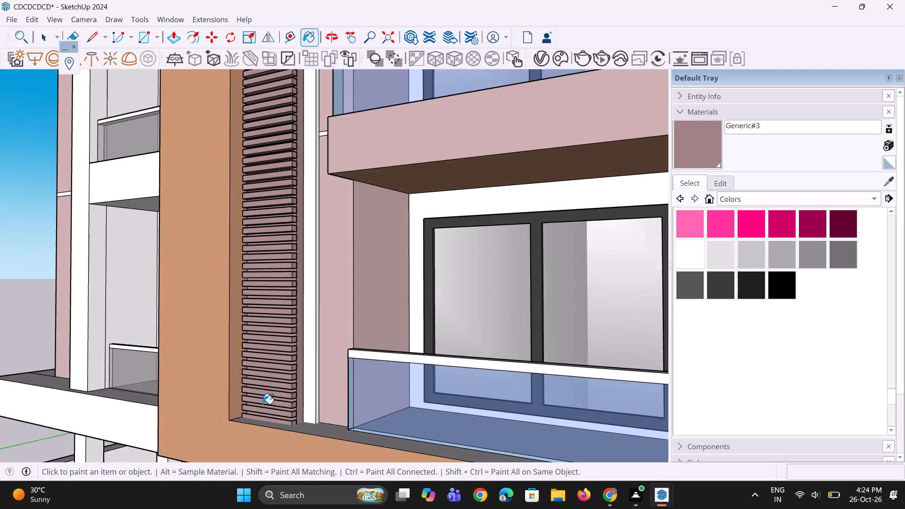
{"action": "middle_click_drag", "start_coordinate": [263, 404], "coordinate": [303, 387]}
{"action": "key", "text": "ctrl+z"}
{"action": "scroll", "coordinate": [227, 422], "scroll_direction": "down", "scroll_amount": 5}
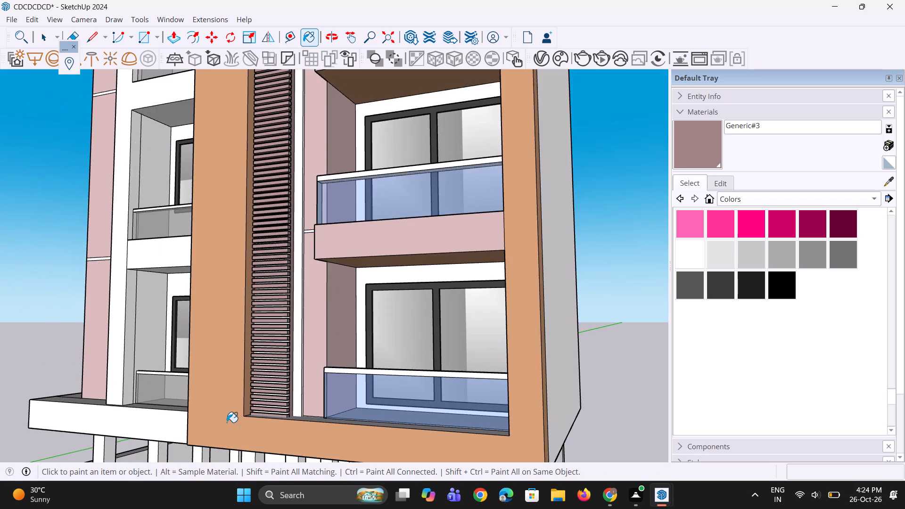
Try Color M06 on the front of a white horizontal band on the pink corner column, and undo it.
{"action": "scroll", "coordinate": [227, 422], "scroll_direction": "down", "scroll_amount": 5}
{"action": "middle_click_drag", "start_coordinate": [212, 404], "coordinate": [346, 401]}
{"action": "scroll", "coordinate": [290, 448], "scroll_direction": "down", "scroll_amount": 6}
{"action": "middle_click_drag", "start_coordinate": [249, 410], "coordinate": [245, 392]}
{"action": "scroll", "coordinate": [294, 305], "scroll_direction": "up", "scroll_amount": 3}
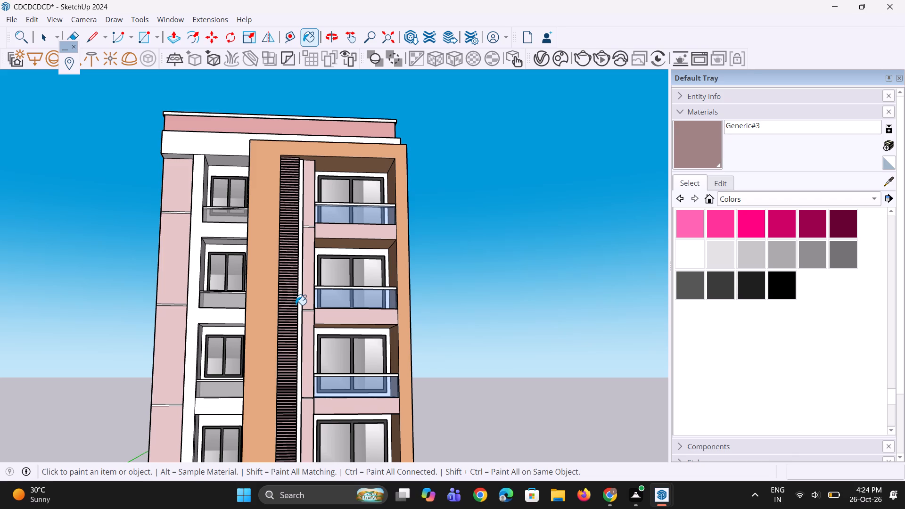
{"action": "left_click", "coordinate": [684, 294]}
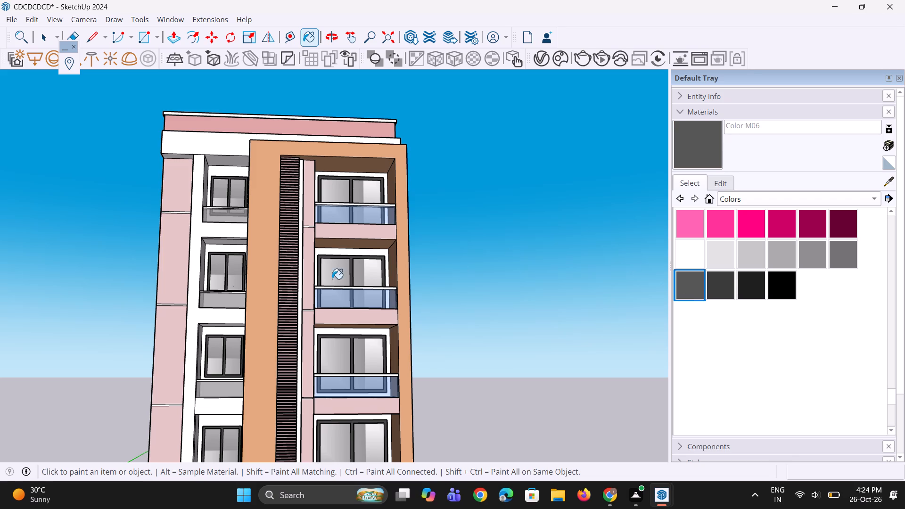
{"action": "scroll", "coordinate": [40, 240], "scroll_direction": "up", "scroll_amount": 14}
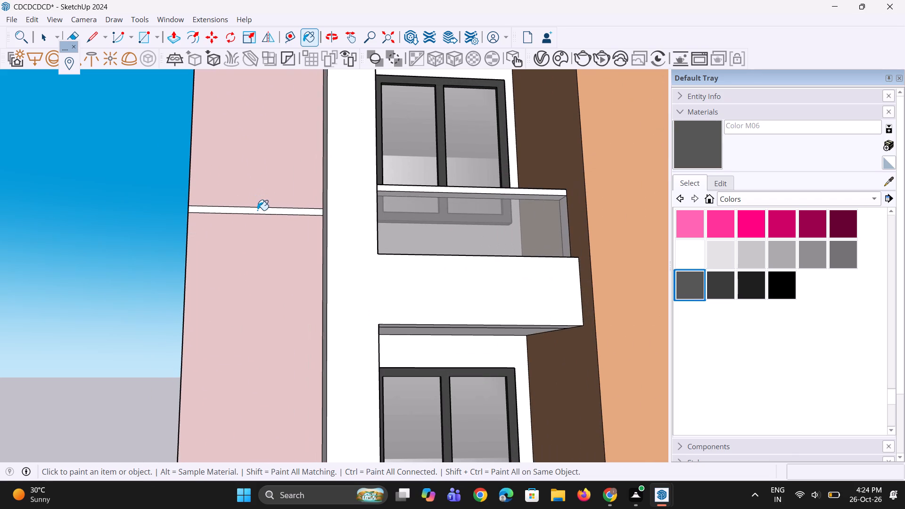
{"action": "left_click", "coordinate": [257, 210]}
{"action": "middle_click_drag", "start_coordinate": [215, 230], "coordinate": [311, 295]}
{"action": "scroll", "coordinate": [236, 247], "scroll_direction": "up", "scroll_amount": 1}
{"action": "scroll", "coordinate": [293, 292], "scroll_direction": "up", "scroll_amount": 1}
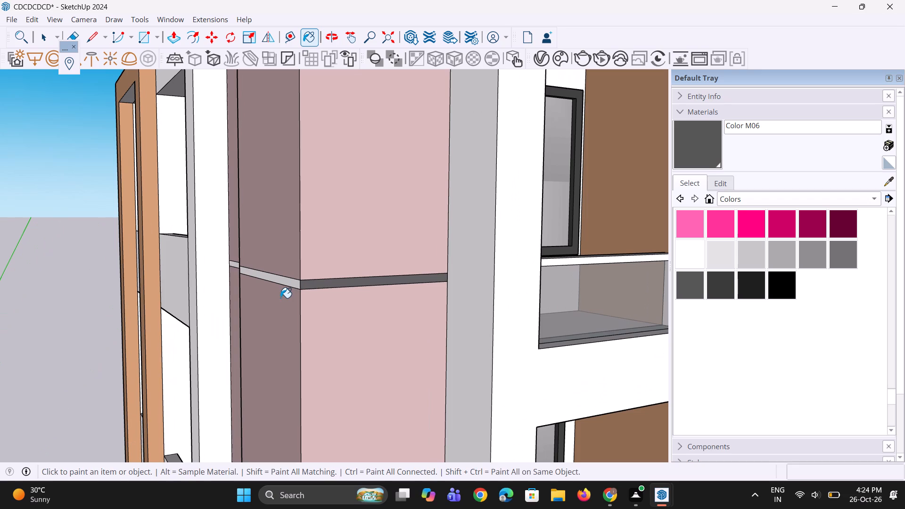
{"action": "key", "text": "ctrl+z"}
Push the topmost white band of the pink corner column inward about 3 11/16" on its front and side faces.
{"action": "key", "text": "space"}
{"action": "scroll", "coordinate": [333, 300], "scroll_direction": "up", "scroll_amount": 2}
{"action": "key", "text": "p"}
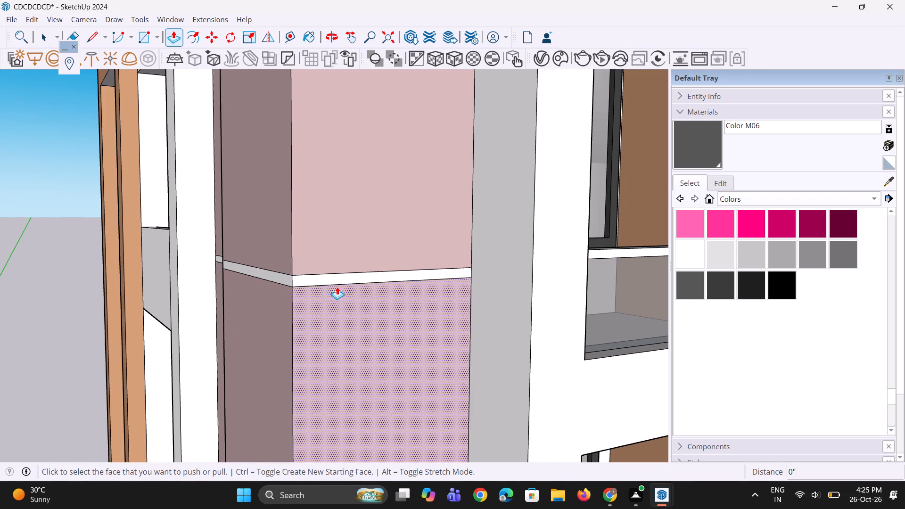
{"action": "left_click", "coordinate": [338, 278]}
{"action": "left_click", "coordinate": [334, 275]}
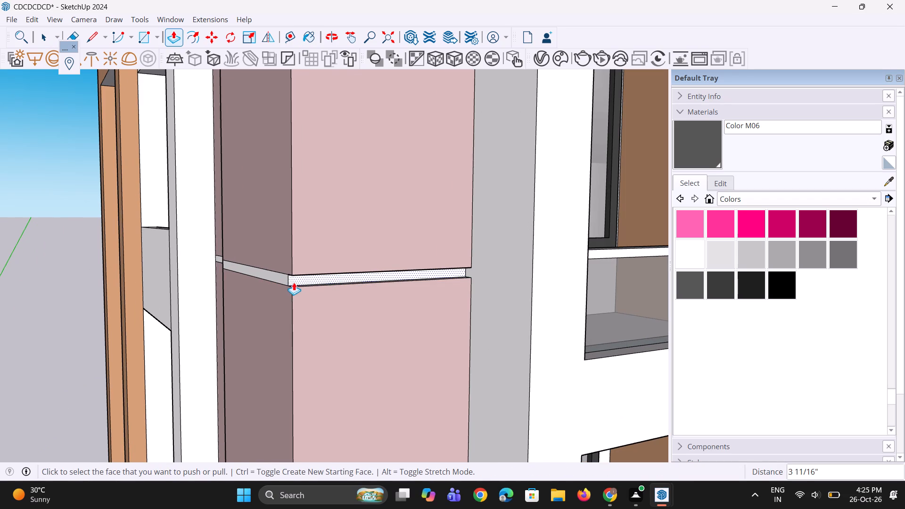
{"action": "double_click", "coordinate": [284, 278]}
{"action": "scroll", "coordinate": [277, 243], "scroll_direction": "down", "scroll_amount": 10}
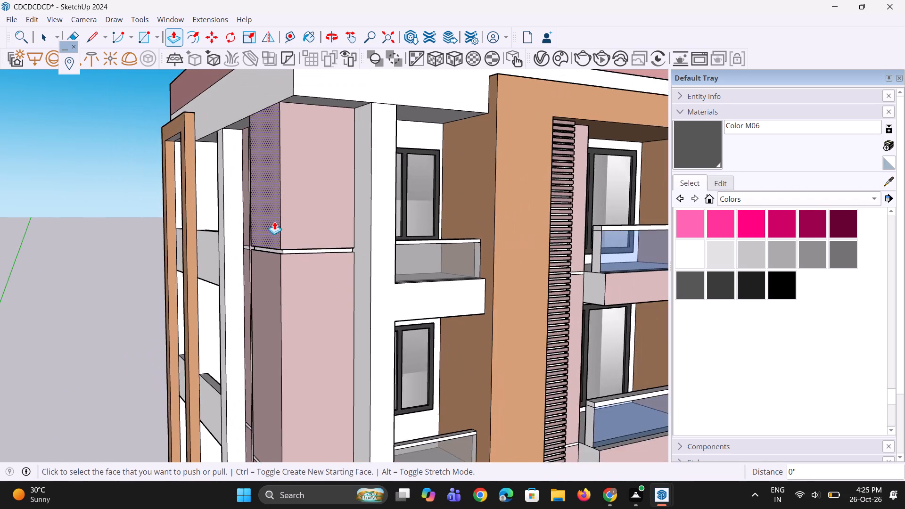
Recess the middle white band of the pink corner column by the same depth on its front and side faces.
{"action": "scroll", "coordinate": [277, 219], "scroll_direction": "down", "scroll_amount": 10}
{"action": "scroll", "coordinate": [279, 330], "scroll_direction": "up", "scroll_amount": 14}
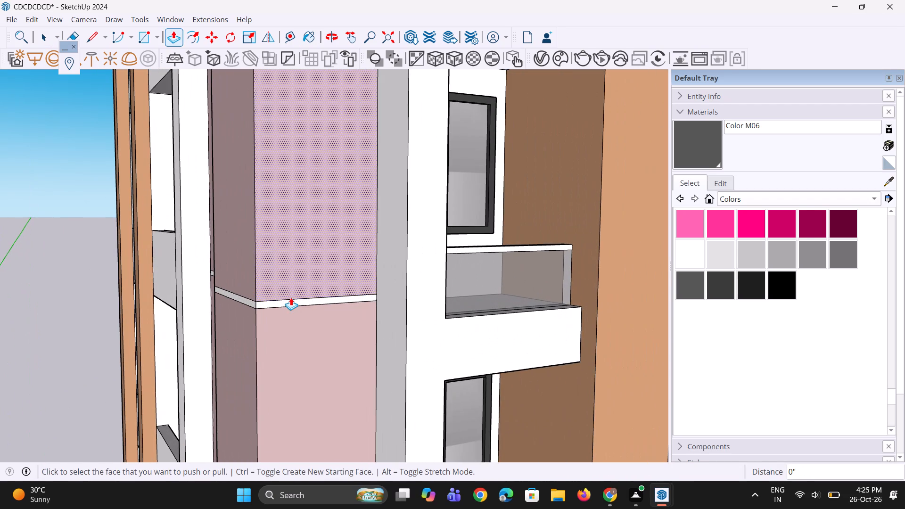
{"action": "double_click", "coordinate": [291, 303]}
{"action": "scroll", "coordinate": [229, 304], "scroll_direction": "up", "scroll_amount": 5}
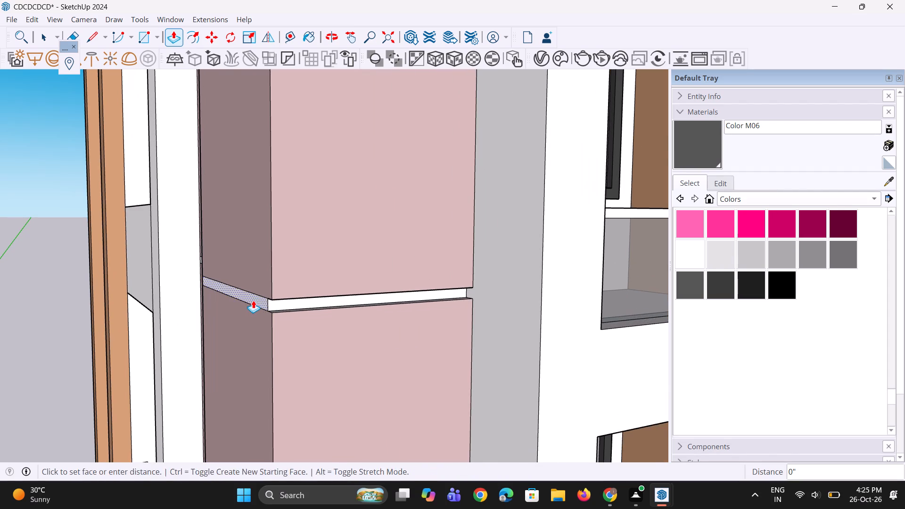
{"action": "double_click", "coordinate": [253, 300]}
{"action": "scroll", "coordinate": [259, 254], "scroll_direction": "down", "scroll_amount": 16}
{"action": "scroll", "coordinate": [259, 246], "scroll_direction": "down", "scroll_amount": 5}
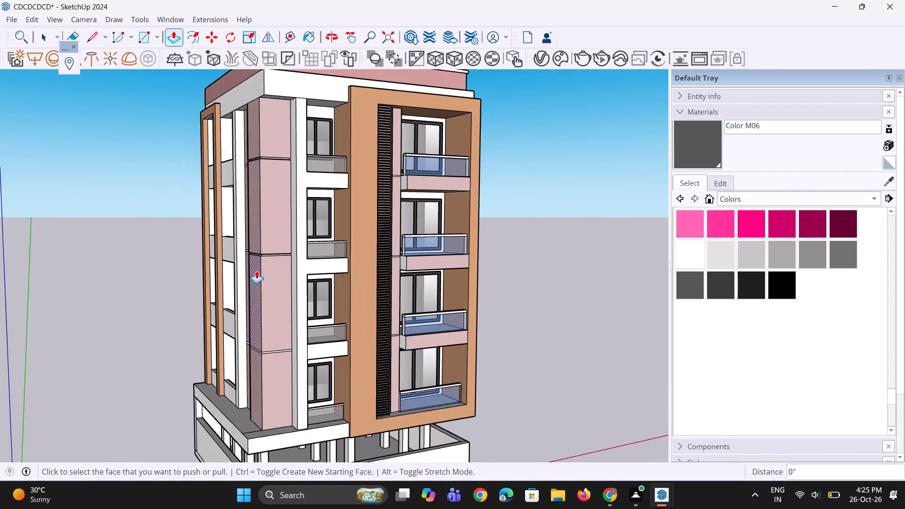
Recess the lowest white band of the pink corner column by the same depth on its front and side, undoing the first try.
{"action": "scroll", "coordinate": [272, 355], "scroll_direction": "up", "scroll_amount": 17}
{"action": "double_click", "coordinate": [263, 346]}
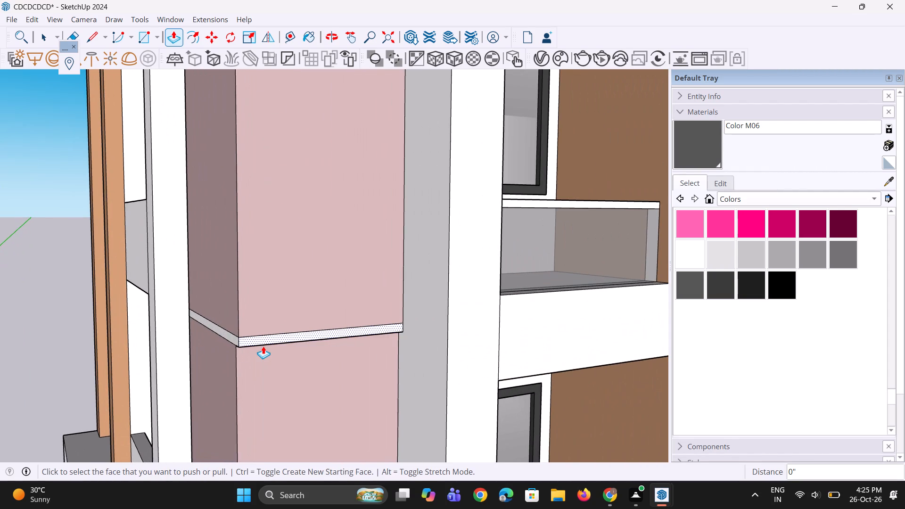
{"action": "scroll", "coordinate": [235, 336], "scroll_direction": "up", "scroll_amount": 1}
{"action": "key", "text": "ctrl+z"}
{"action": "scroll", "coordinate": [235, 340], "scroll_direction": "up", "scroll_amount": 3, "text": "ctrl"}
{"action": "double_click", "coordinate": [263, 344]}
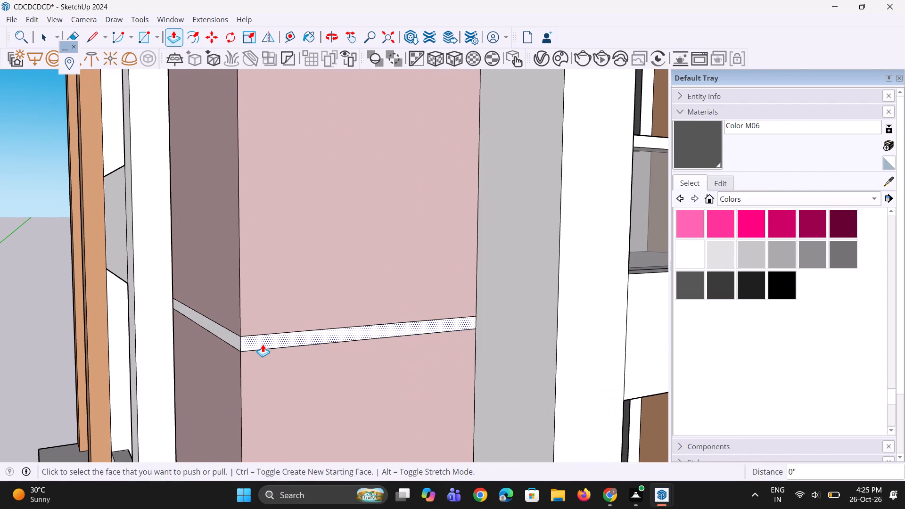
{"action": "scroll", "coordinate": [234, 340], "scroll_direction": "up", "scroll_amount": 3}
{"action": "double_click", "coordinate": [232, 336]}
{"action": "scroll", "coordinate": [258, 299], "scroll_direction": "down", "scroll_amount": 14}
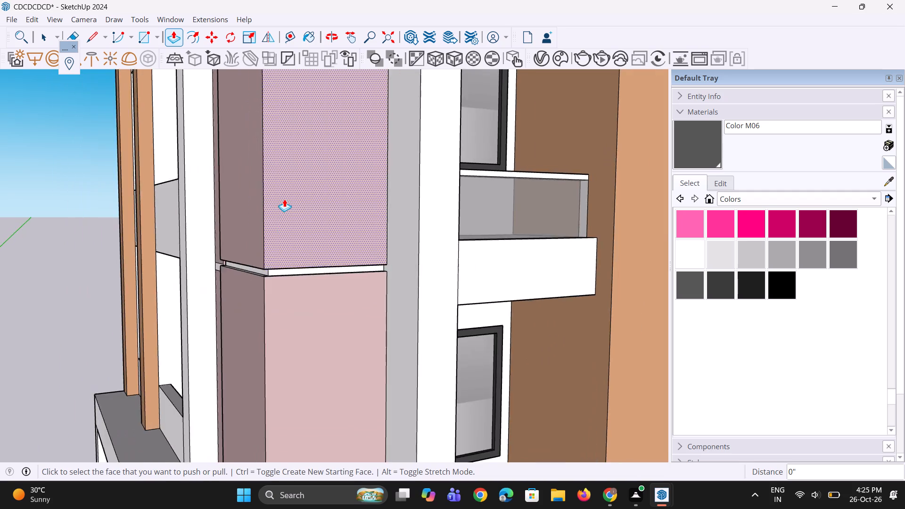
Recess the upper white band on the narrow pink strip behind the tan boxes of the side facade by the same depth.
{"action": "scroll", "coordinate": [284, 199], "scroll_direction": "down", "scroll_amount": 9}
{"action": "scroll", "coordinate": [387, 231], "scroll_direction": "up", "scroll_amount": 4}
{"action": "scroll", "coordinate": [277, 296], "scroll_direction": "down", "scroll_amount": 6}
{"action": "scroll", "coordinate": [229, 329], "scroll_direction": "down", "scroll_amount": 6}
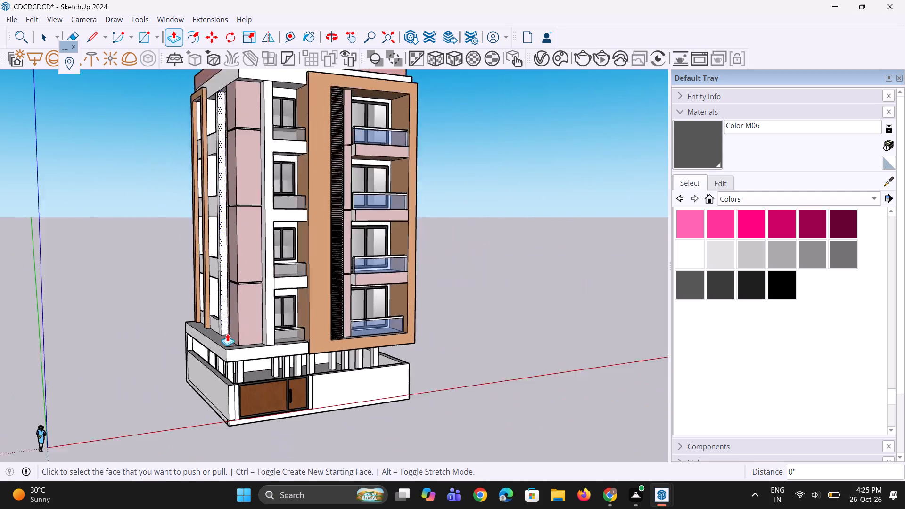
{"action": "middle_click_drag", "start_coordinate": [181, 291], "coordinate": [357, 309]}
{"action": "scroll", "coordinate": [293, 241], "scroll_direction": "up", "scroll_amount": 5}
{"action": "scroll", "coordinate": [231, 119], "scroll_direction": "up", "scroll_amount": 5}
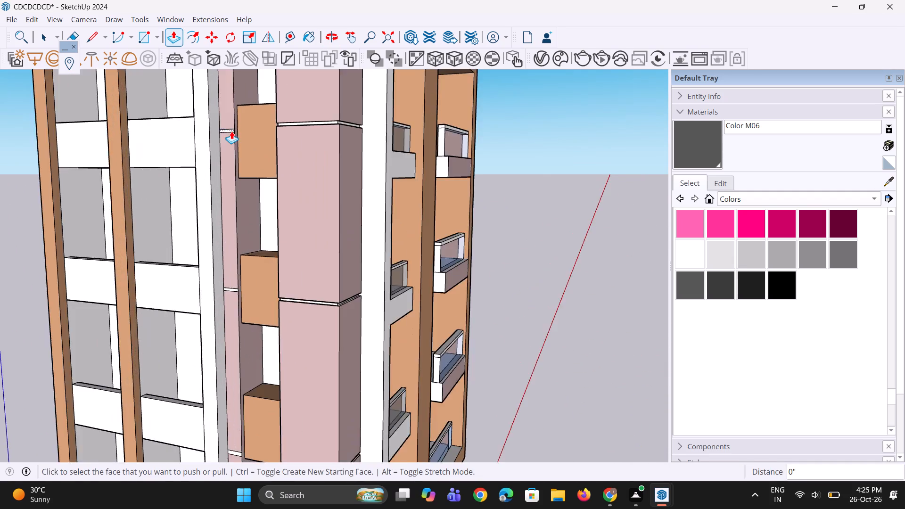
{"action": "scroll", "coordinate": [231, 131], "scroll_direction": "up", "scroll_amount": 7}
{"action": "double_click", "coordinate": [231, 131]}
Recess the two lower white bands on the narrow pink strip behind the side facade's tan boxes by the same depth.
{"action": "scroll", "coordinate": [234, 123], "scroll_direction": "down", "scroll_amount": 5}
{"action": "scroll", "coordinate": [257, 356], "scroll_direction": "up", "scroll_amount": 4}
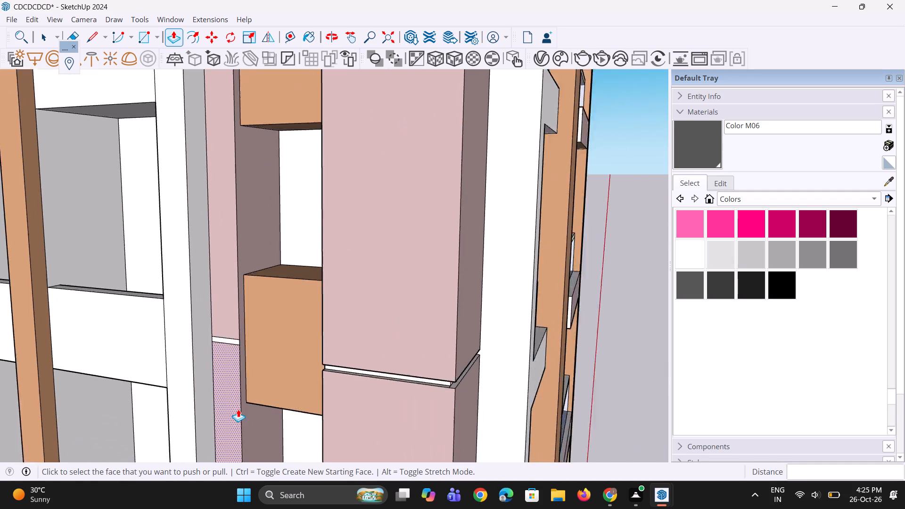
{"action": "scroll", "coordinate": [223, 361], "scroll_direction": "up", "scroll_amount": 3}
{"action": "double_click", "coordinate": [231, 327]}
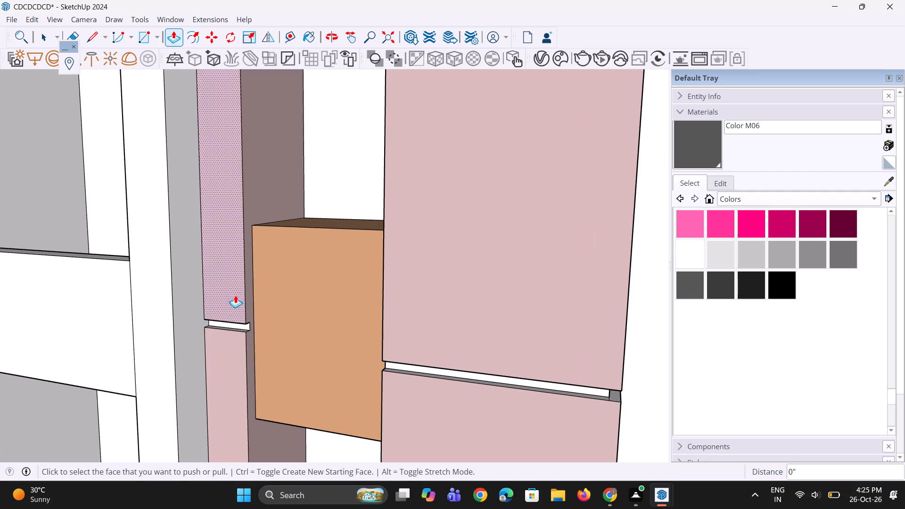
{"action": "scroll", "coordinate": [245, 231], "scroll_direction": "down", "scroll_amount": 11}
{"action": "scroll", "coordinate": [244, 476], "scroll_direction": "up", "scroll_amount": 13}
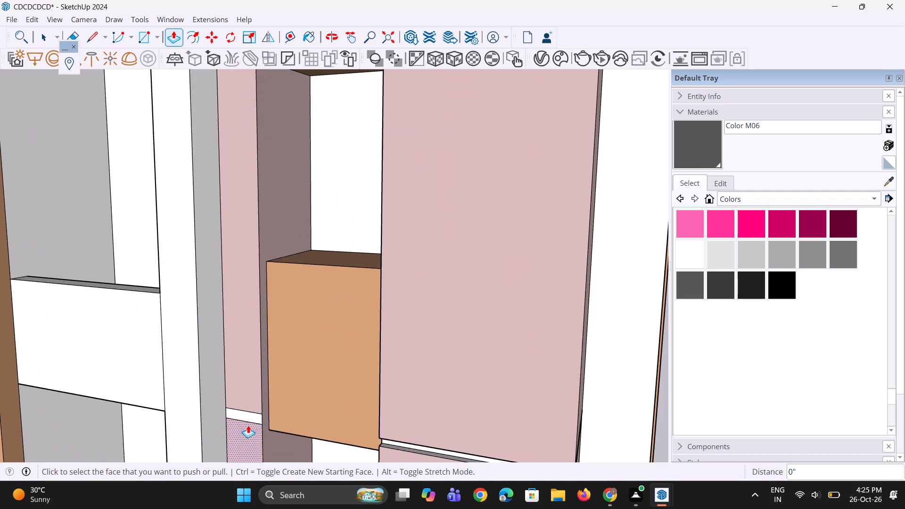
{"action": "double_click", "coordinate": [250, 421]}
{"action": "scroll", "coordinate": [212, 425], "scroll_direction": "down", "scroll_amount": 7}
{"action": "scroll", "coordinate": [377, 405], "scroll_direction": "up", "scroll_amount": 1}
Recess the top white band on the pink strip between the louvre panel and the front balconies by the same depth.
{"action": "middle_click_drag", "start_coordinate": [372, 404], "coordinate": [268, 390]}
{"action": "scroll", "coordinate": [268, 389], "scroll_direction": "down", "scroll_amount": 2}
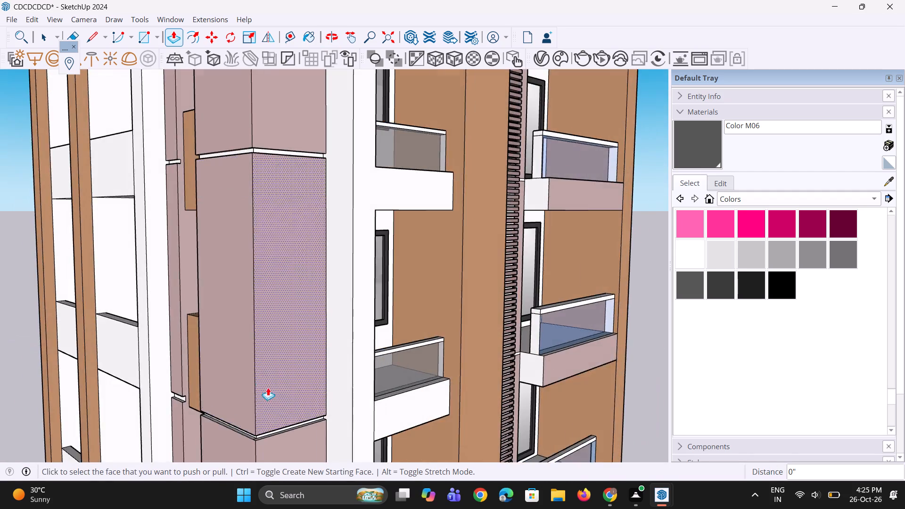
{"action": "scroll", "coordinate": [268, 387], "scroll_direction": "down", "scroll_amount": 9}
{"action": "middle_click_drag", "start_coordinate": [273, 351], "coordinate": [184, 351]}
{"action": "scroll", "coordinate": [180, 385], "scroll_direction": "down", "scroll_amount": 5}
{"action": "middle_click_drag", "start_coordinate": [290, 376], "coordinate": [187, 382]}
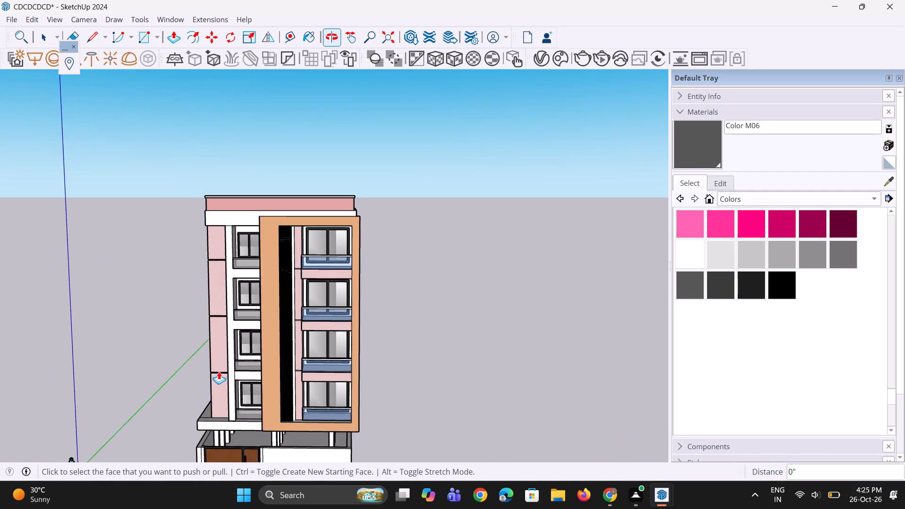
{"action": "scroll", "coordinate": [298, 323], "scroll_direction": "up", "scroll_amount": 3}
{"action": "scroll", "coordinate": [311, 242], "scroll_direction": "up", "scroll_amount": 13}
{"action": "double_click", "coordinate": [292, 257]}
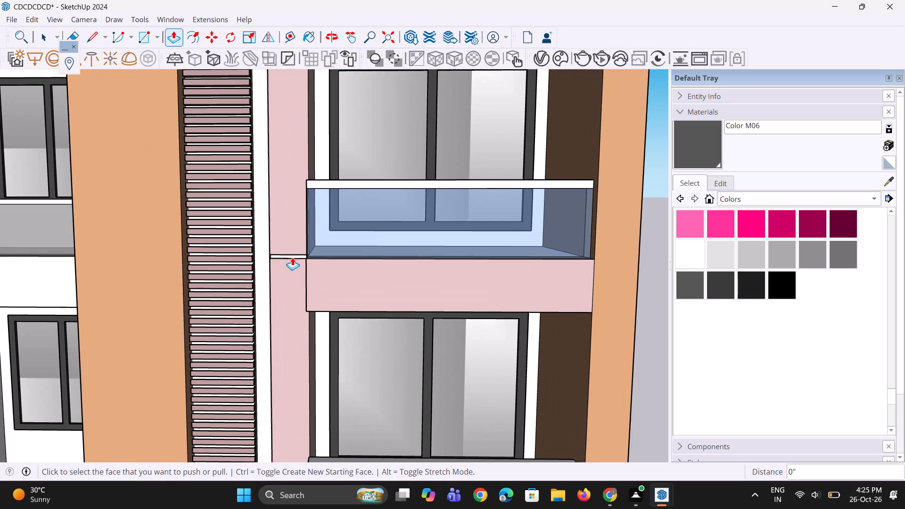
{"action": "scroll", "coordinate": [278, 274], "scroll_direction": "down", "scroll_amount": 5}
{"action": "scroll", "coordinate": [272, 327], "scroll_direction": "up", "scroll_amount": 4}
{"action": "scroll", "coordinate": [259, 368], "scroll_direction": "down", "scroll_amount": 1}
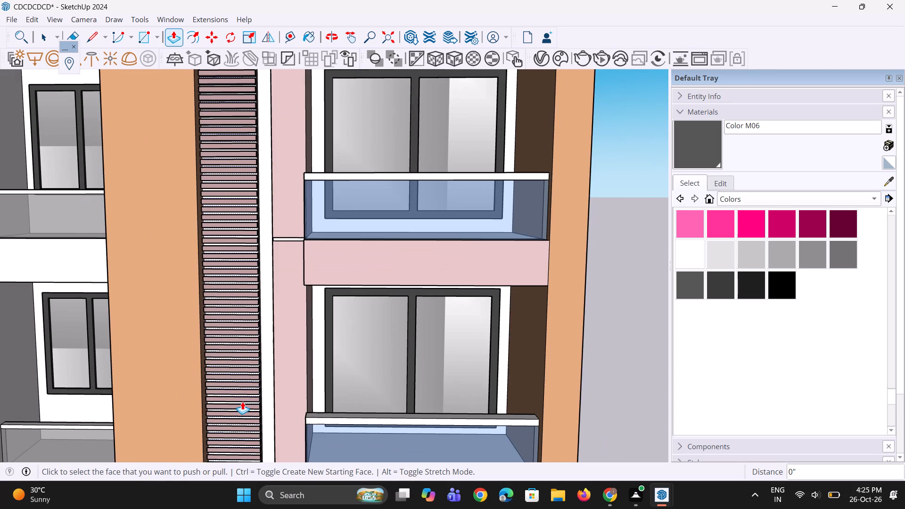
Recess the middle white band on the pink strip between the louvre panel and the front balconies by the same depth.
{"action": "scroll", "coordinate": [261, 367], "scroll_direction": "down", "scroll_amount": 5}
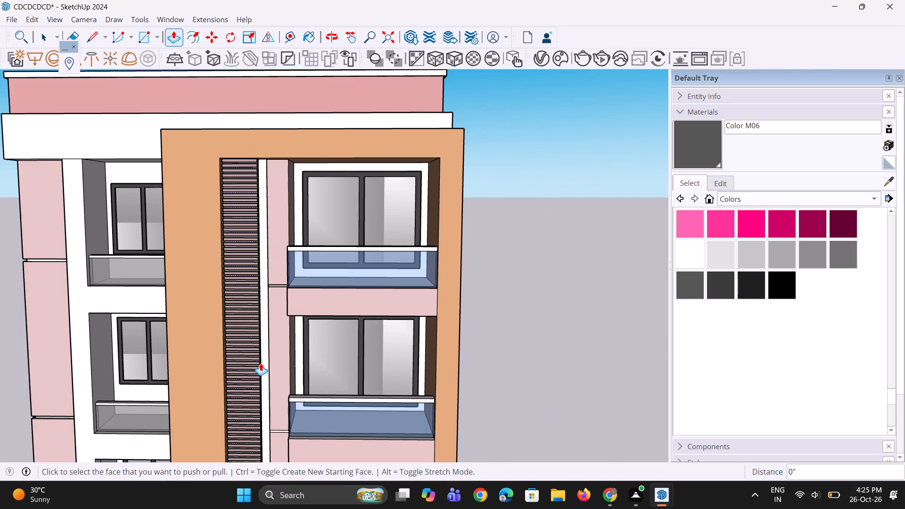
{"action": "scroll", "coordinate": [260, 399], "scroll_direction": "up", "scroll_amount": 3}
{"action": "scroll", "coordinate": [283, 439], "scroll_direction": "up", "scroll_amount": 2}
{"action": "double_click", "coordinate": [288, 443]}
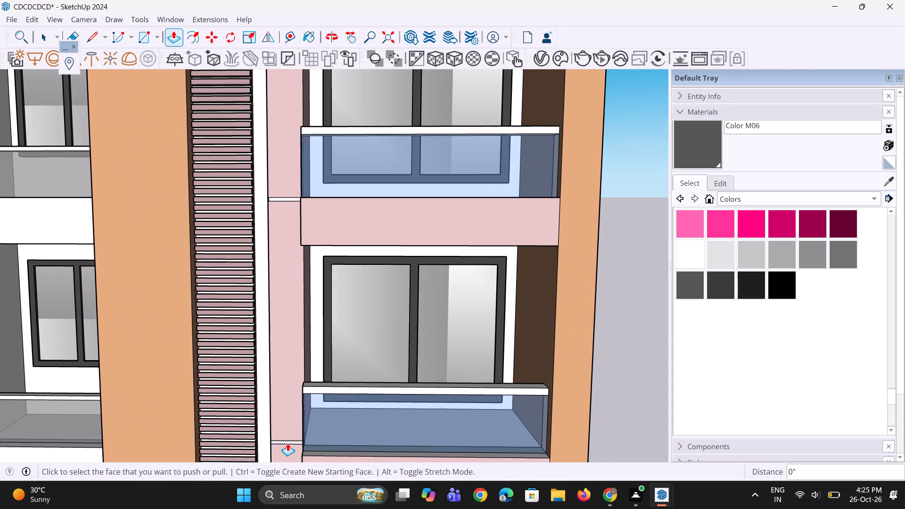
Recess the lowest white band on the pink strip beside the front balconies by 2 11/16", undoing the first try.
{"action": "scroll", "coordinate": [263, 272], "scroll_direction": "down", "scroll_amount": 20}
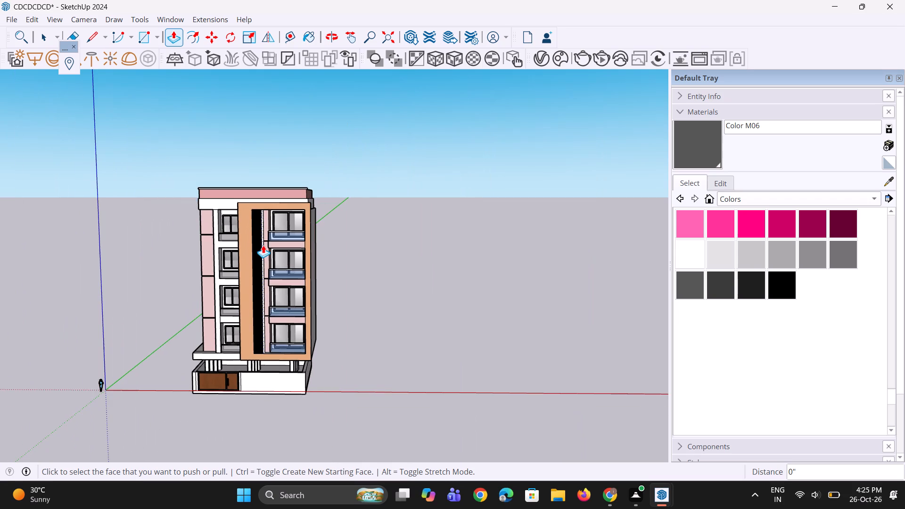
{"action": "scroll", "coordinate": [263, 245], "scroll_direction": "down", "scroll_amount": 5}
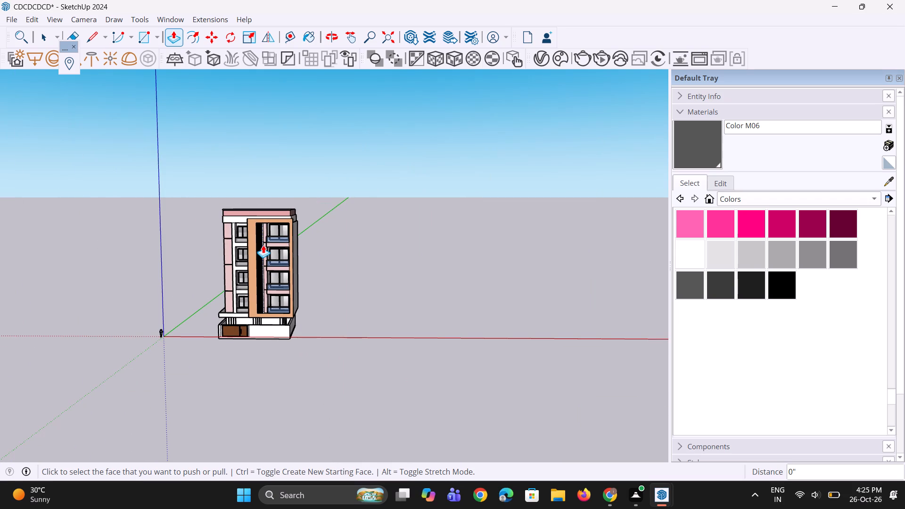
{"action": "scroll", "coordinate": [259, 231], "scroll_direction": "down", "scroll_amount": 4}
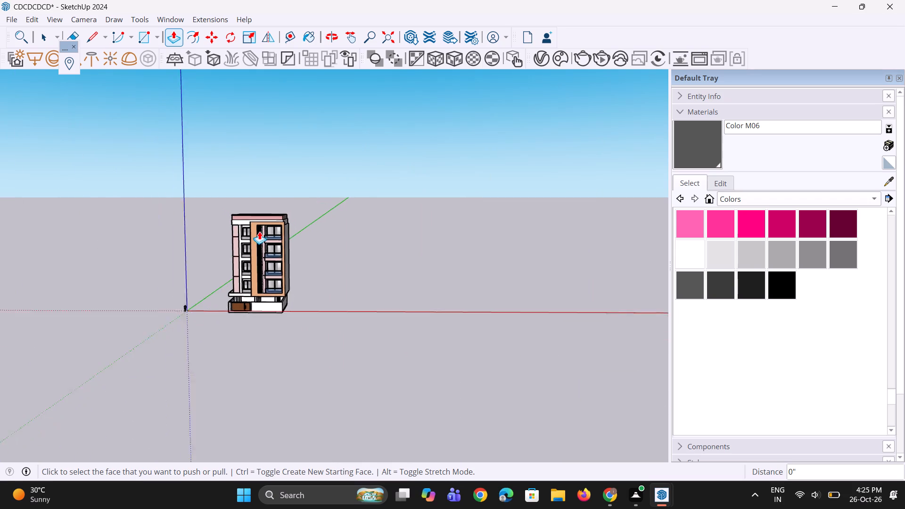
{"action": "scroll", "coordinate": [256, 270], "scroll_direction": "up", "scroll_amount": 10}
{"action": "scroll", "coordinate": [268, 259], "scroll_direction": "up", "scroll_amount": 13}
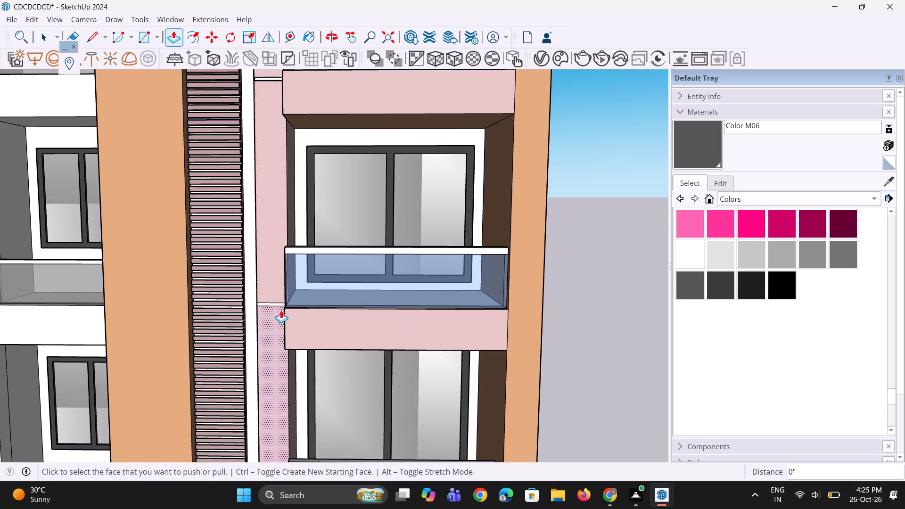
{"action": "scroll", "coordinate": [281, 310], "scroll_direction": "up", "scroll_amount": 4}
{"action": "double_click", "coordinate": [276, 303]}
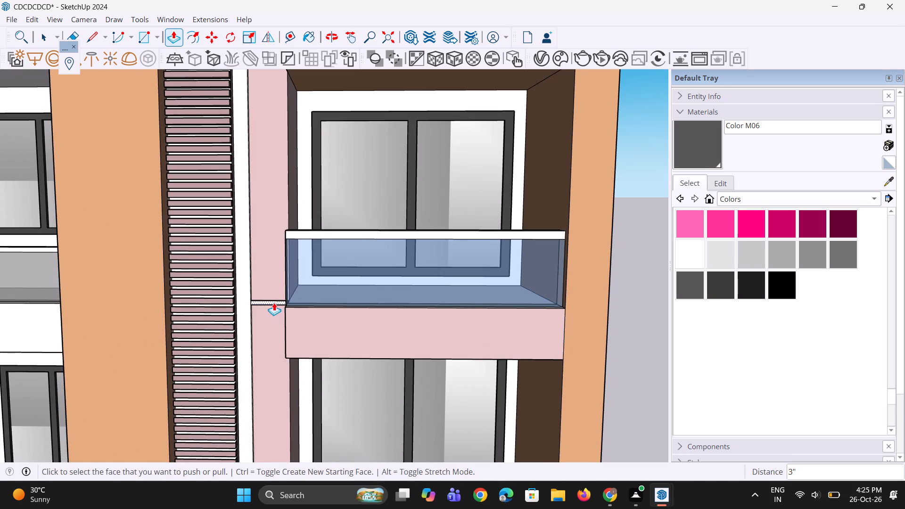
{"action": "scroll", "coordinate": [286, 397], "scroll_direction": "down", "scroll_amount": 6}
{"action": "scroll", "coordinate": [284, 350], "scroll_direction": "up", "scroll_amount": 5}
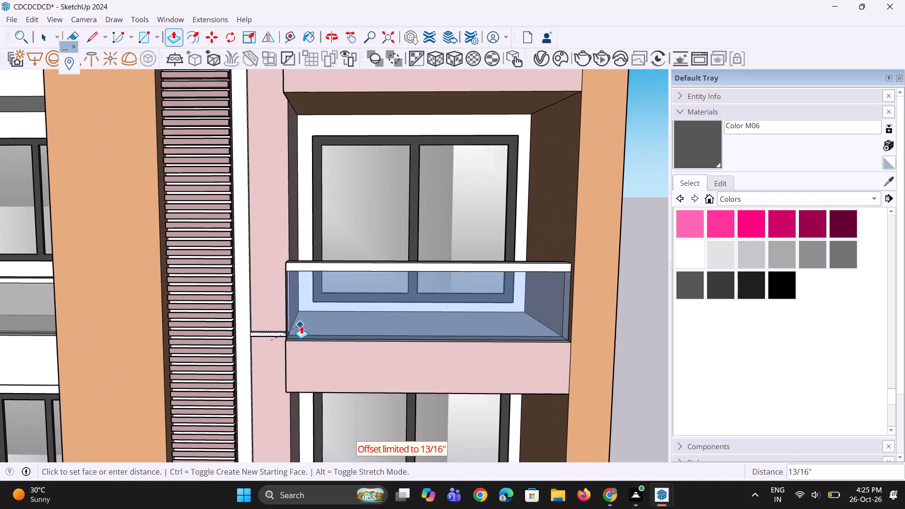
{"action": "scroll", "coordinate": [286, 336], "scroll_direction": "up", "scroll_amount": 3}
{"action": "scroll", "coordinate": [230, 410], "scroll_direction": "up", "scroll_amount": 1}
{"action": "scroll", "coordinate": [288, 338], "scroll_direction": "up", "scroll_amount": 5}
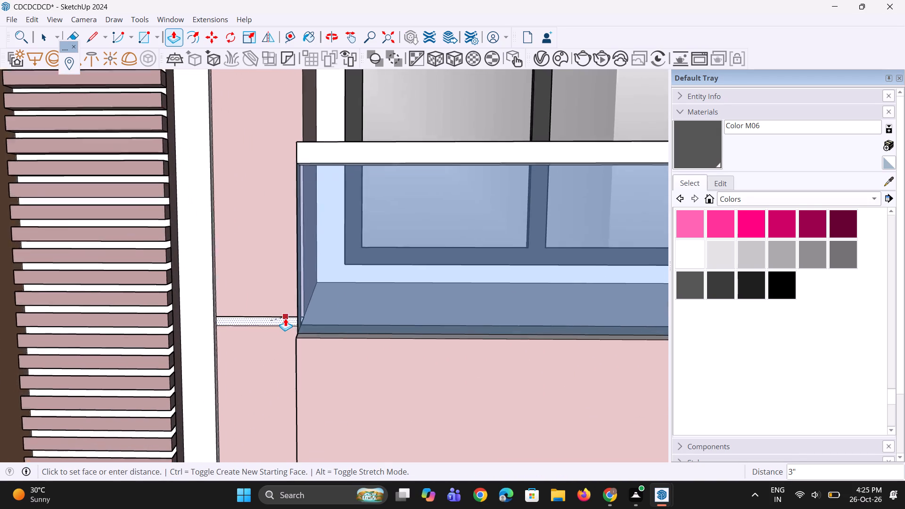
{"action": "scroll", "coordinate": [291, 328], "scroll_direction": "up", "scroll_amount": 2}
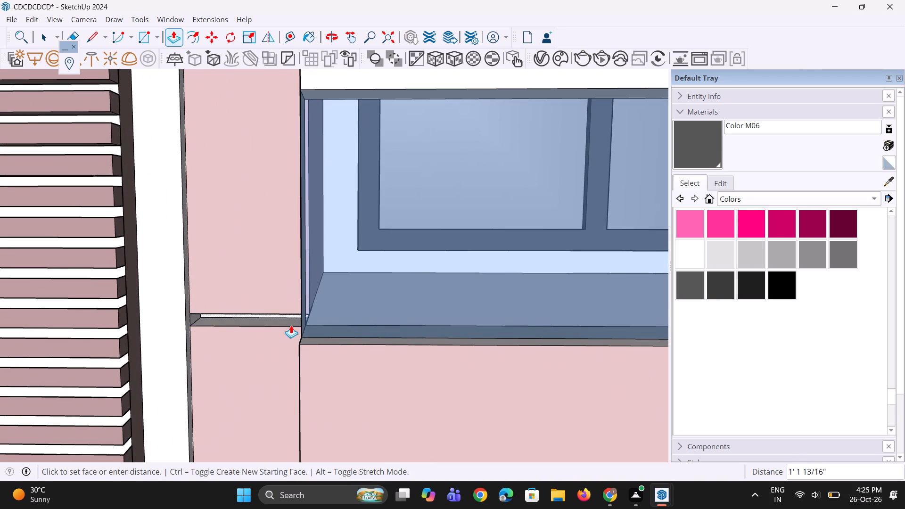
{"action": "scroll", "coordinate": [279, 332], "scroll_direction": "up", "scroll_amount": 3}
{"action": "key", "text": "Escape"}
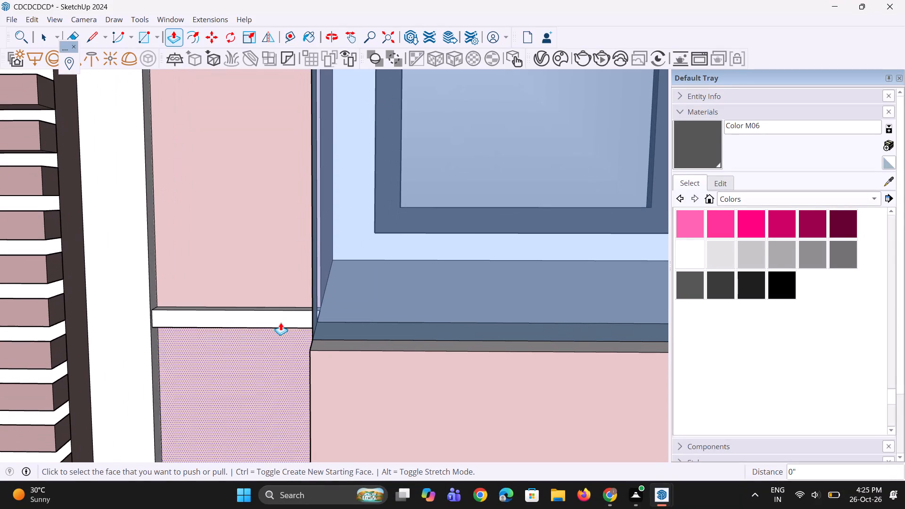
{"action": "middle_click_drag", "start_coordinate": [263, 341], "coordinate": [257, 351]}
{"action": "key", "text": "ctrl+z"}
{"action": "scroll", "coordinate": [260, 344], "scroll_direction": "up", "scroll_amount": 3, "text": "ctrl"}
{"action": "left_click", "coordinate": [263, 318]}
{"action": "left_click", "coordinate": [263, 312]}
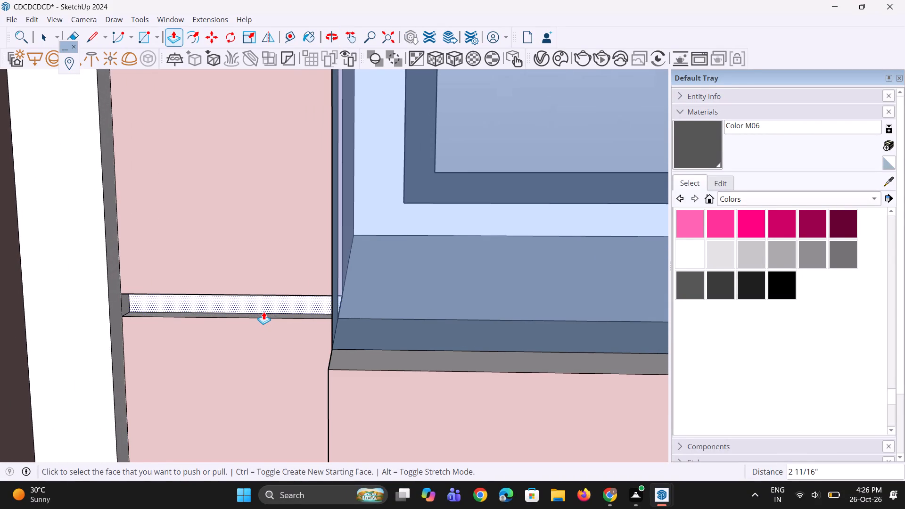
Paint the top groove dark grey Color M06 on the pink corner column's front and side and on the narrow strip behind it.
{"action": "scroll", "coordinate": [253, 351], "scroll_direction": "down", "scroll_amount": 10}
{"action": "middle_click_drag", "start_coordinate": [239, 357], "coordinate": [166, 373]}
{"action": "scroll", "coordinate": [174, 370], "scroll_direction": "up", "scroll_amount": 1}
{"action": "scroll", "coordinate": [197, 377], "scroll_direction": "down", "scroll_amount": 6}
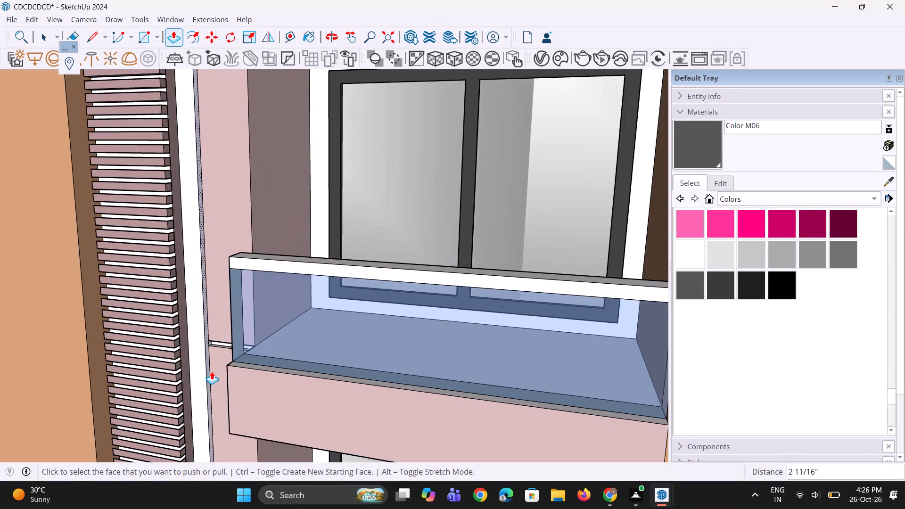
{"action": "scroll", "coordinate": [212, 371], "scroll_direction": "down", "scroll_amount": 12}
{"action": "middle_click_drag", "start_coordinate": [216, 346], "coordinate": [339, 328]}
{"action": "scroll", "coordinate": [339, 328], "scroll_direction": "down", "scroll_amount": 11}
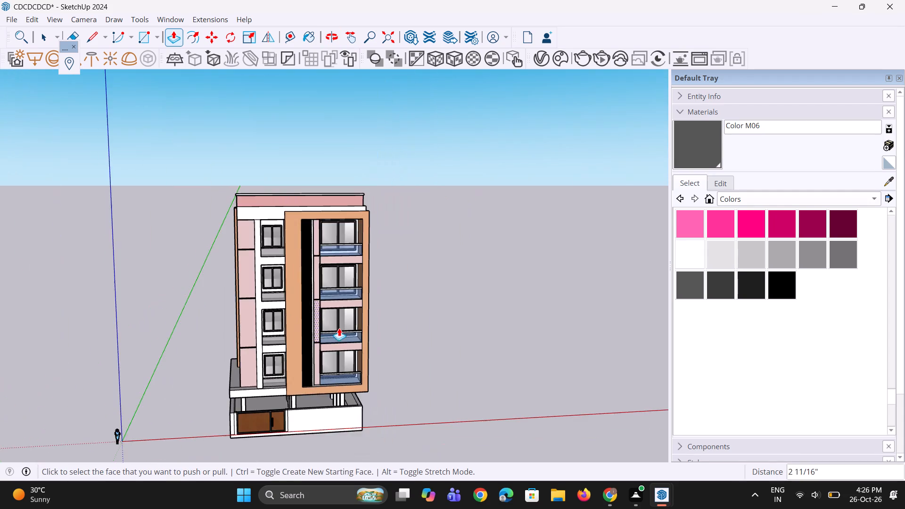
{"action": "middle_click_drag", "start_coordinate": [250, 309], "coordinate": [368, 276]}
{"action": "key", "text": "space"}
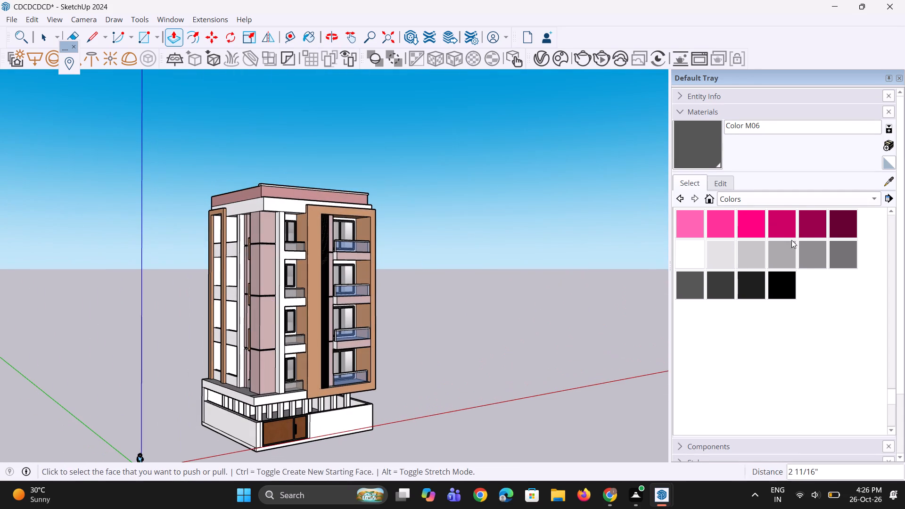
{"action": "key", "text": "space"}
{"action": "left_click", "coordinate": [698, 148]}
{"action": "scroll", "coordinate": [164, 225], "scroll_direction": "up", "scroll_amount": 12}
{"action": "scroll", "coordinate": [293, 290], "scroll_direction": "up", "scroll_amount": 8}
{"action": "left_click", "coordinate": [300, 260]}
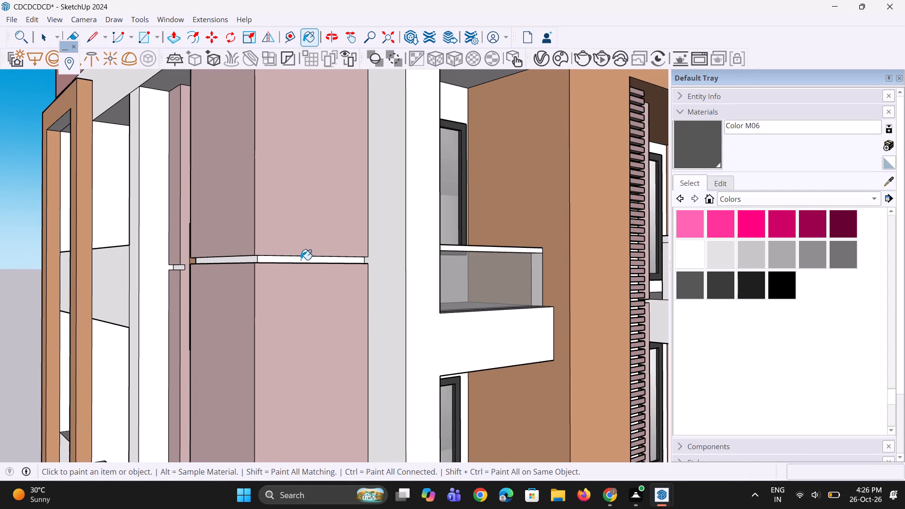
{"action": "middle_click_drag", "start_coordinate": [240, 276], "coordinate": [255, 275]}
{"action": "scroll", "coordinate": [260, 258], "scroll_direction": "up", "scroll_amount": 3}
{"action": "left_click", "coordinate": [270, 260]}
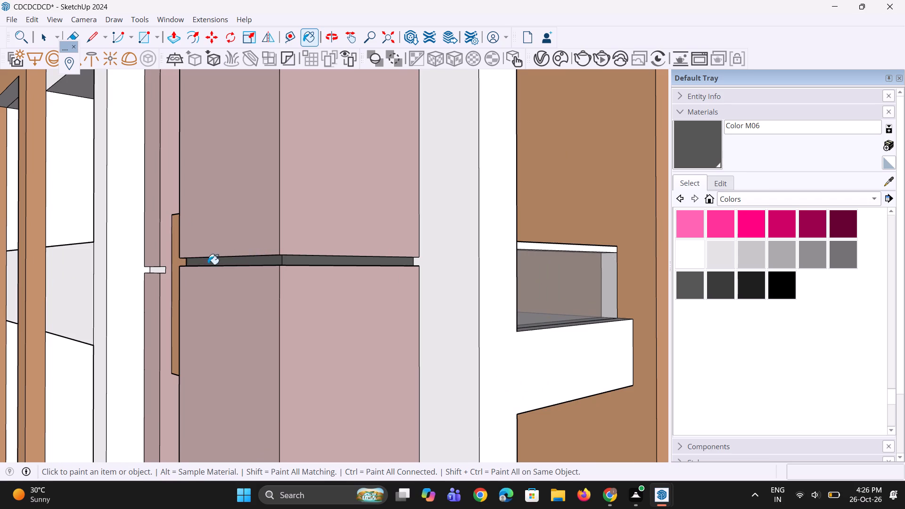
{"action": "scroll", "coordinate": [185, 268], "scroll_direction": "up", "scroll_amount": 3}
{"action": "left_click", "coordinate": [155, 271]}
Paint the middle groove Color M06 on the corner column's front and side and on the adjoining narrow pink strip.
{"action": "scroll", "coordinate": [196, 257], "scroll_direction": "down", "scroll_amount": 5}
{"action": "scroll", "coordinate": [231, 230], "scroll_direction": "down", "scroll_amount": 9}
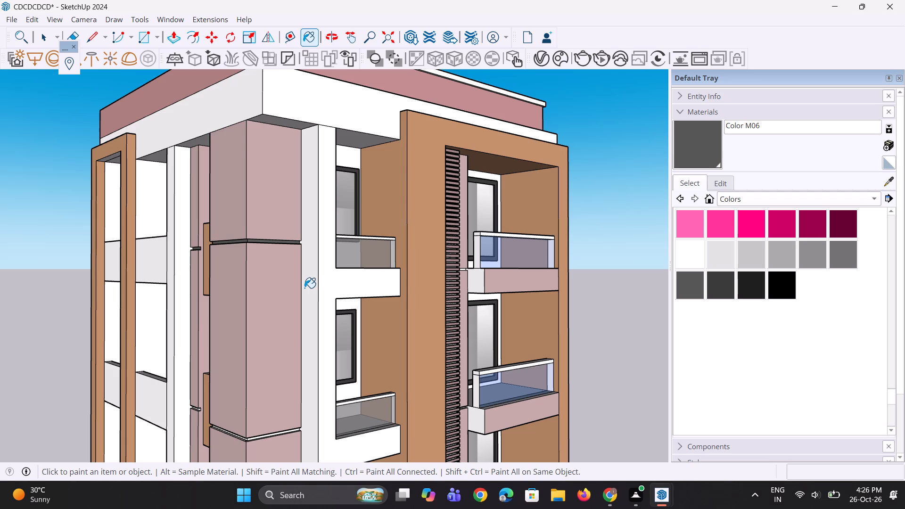
{"action": "scroll", "coordinate": [365, 145], "scroll_direction": "down", "scroll_amount": 2}
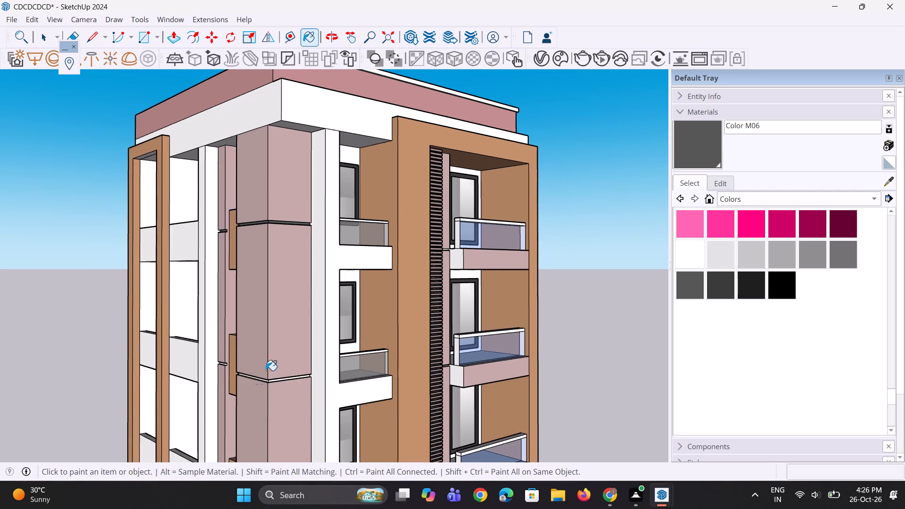
{"action": "scroll", "coordinate": [251, 401], "scroll_direction": "up", "scroll_amount": 3}
{"action": "scroll", "coordinate": [307, 378], "scroll_direction": "up", "scroll_amount": 7}
{"action": "left_click", "coordinate": [316, 361]}
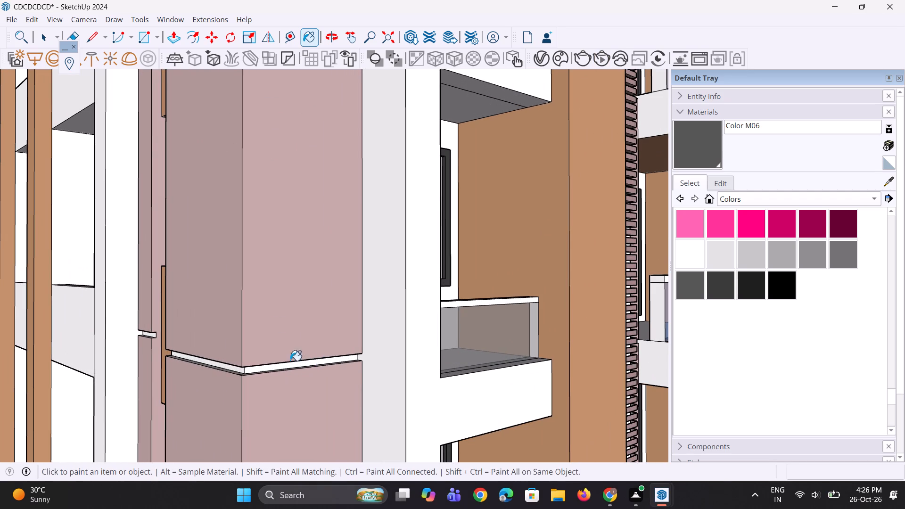
{"action": "scroll", "coordinate": [205, 361], "scroll_direction": "up", "scroll_amount": 2}
{"action": "left_click", "coordinate": [225, 367]}
{"action": "scroll", "coordinate": [62, 329], "scroll_direction": "up", "scroll_amount": 3}
{"action": "scroll", "coordinate": [145, 336], "scroll_direction": "up", "scroll_amount": 3}
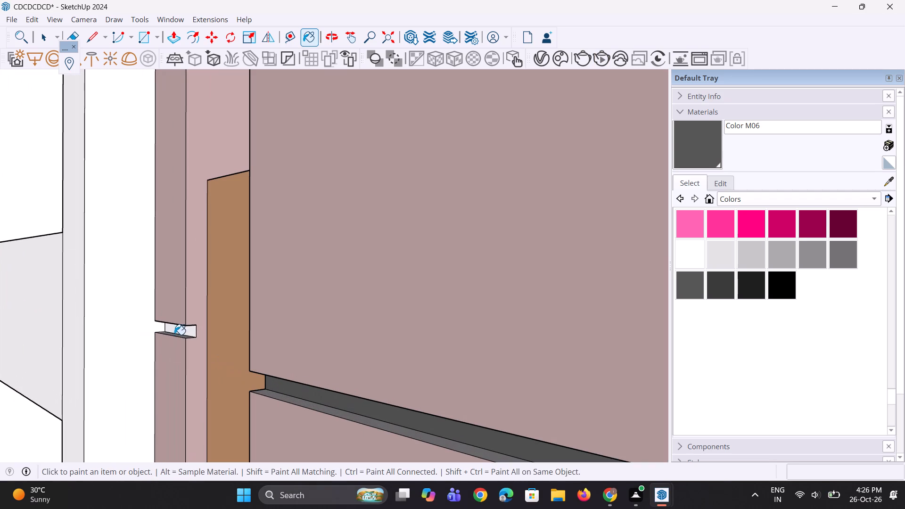
{"action": "left_click", "coordinate": [186, 334]}
Paint the lowest groove Color M06 on the corner column's front and side and on the adjoining narrow pink strip.
{"action": "scroll", "coordinate": [180, 262], "scroll_direction": "down", "scroll_amount": 20}
{"action": "scroll", "coordinate": [180, 262], "scroll_direction": "down", "scroll_amount": 3}
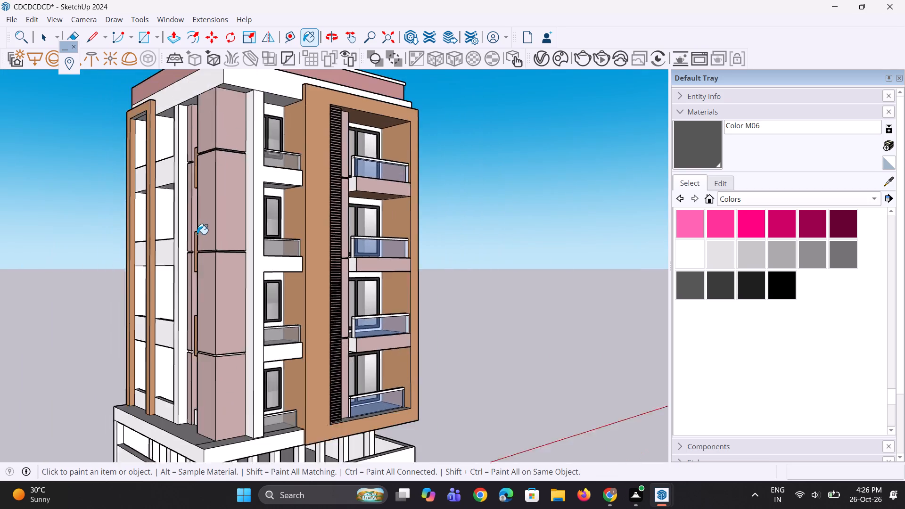
{"action": "scroll", "coordinate": [224, 386], "scroll_direction": "up", "scroll_amount": 19}
{"action": "left_click", "coordinate": [215, 302]}
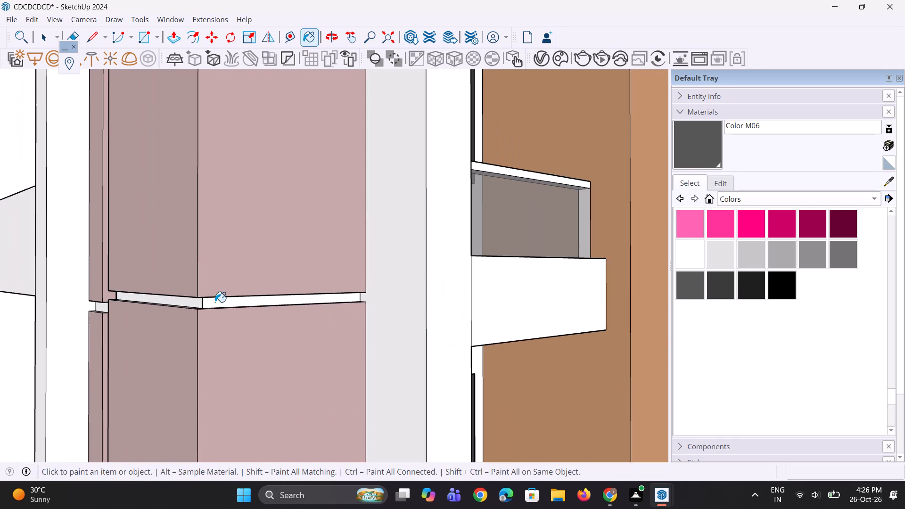
{"action": "scroll", "coordinate": [206, 302], "scroll_direction": "up", "scroll_amount": 3}
{"action": "left_click", "coordinate": [196, 302]}
{"action": "scroll", "coordinate": [258, 365], "scroll_direction": "down", "scroll_amount": 5}
{"action": "scroll", "coordinate": [113, 326], "scroll_direction": "up", "scroll_amount": 3}
{"action": "middle_click_drag", "start_coordinate": [114, 326], "coordinate": [167, 337]}
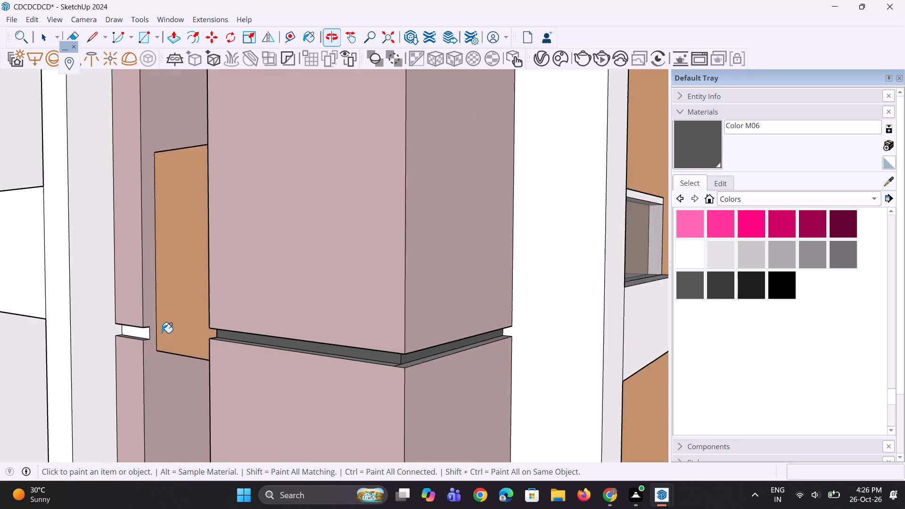
{"action": "scroll", "coordinate": [162, 333], "scroll_direction": "up", "scroll_amount": 2}
{"action": "left_click", "coordinate": [133, 333]}
{"action": "scroll", "coordinate": [135, 361], "scroll_direction": "down", "scroll_amount": 11}
Paint the top groove on the pink strip between the louvre panel and the front balconies with Color M06.
{"action": "middle_click_drag", "start_coordinate": [191, 369], "coordinate": [181, 365]}
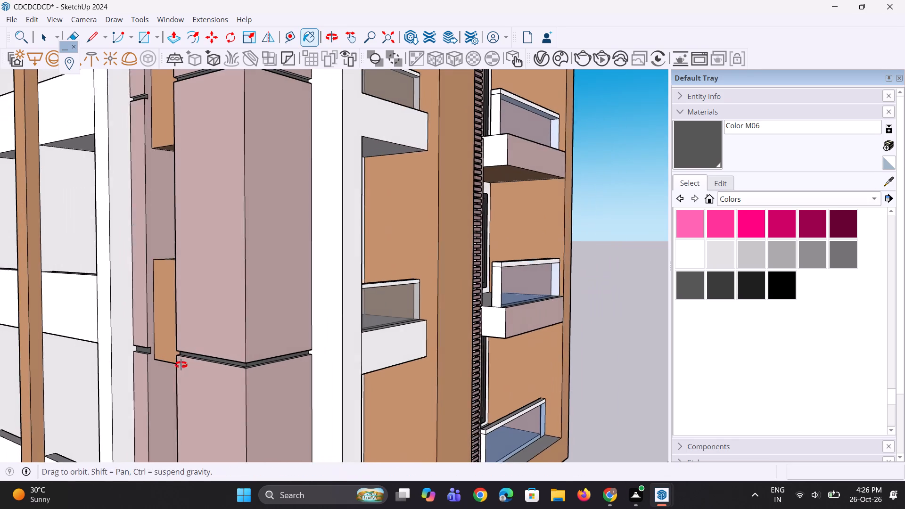
{"action": "middle_click_drag", "start_coordinate": [181, 365], "coordinate": [173, 364]}
{"action": "scroll", "coordinate": [159, 359], "scroll_direction": "down", "scroll_amount": 15}
{"action": "middle_click_drag", "start_coordinate": [285, 364], "coordinate": [151, 400]}
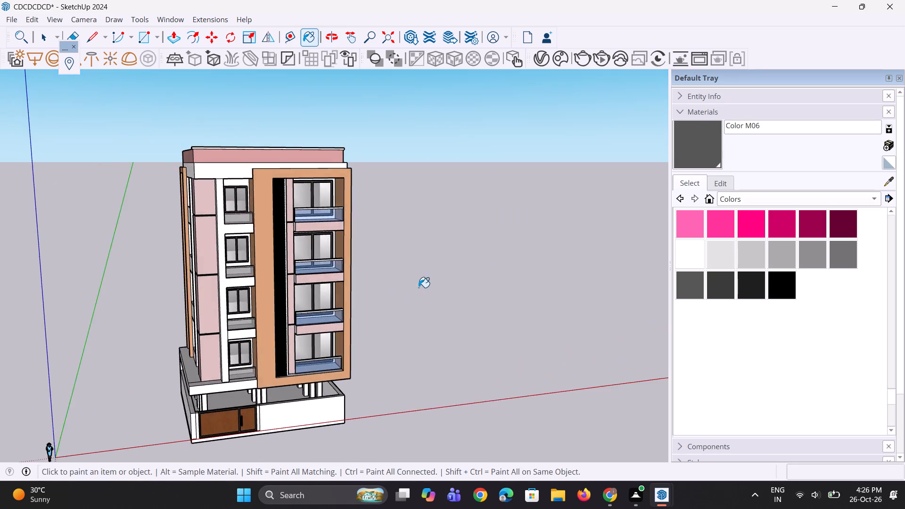
{"action": "middle_click_drag", "start_coordinate": [419, 287], "coordinate": [273, 226]}
{"action": "scroll", "coordinate": [427, 251], "scroll_direction": "up", "scroll_amount": 1}
{"action": "middle_click_drag", "start_coordinate": [427, 249], "coordinate": [315, 232]}
{"action": "scroll", "coordinate": [275, 207], "scroll_direction": "up", "scroll_amount": 6}
{"action": "middle_click_drag", "start_coordinate": [226, 231], "coordinate": [393, 255]}
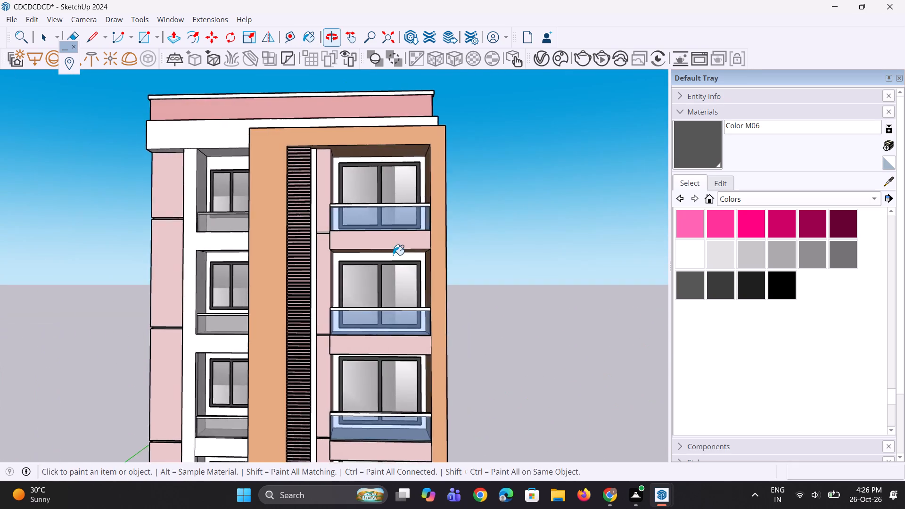
{"action": "scroll", "coordinate": [381, 245], "scroll_direction": "up", "scroll_amount": 20}
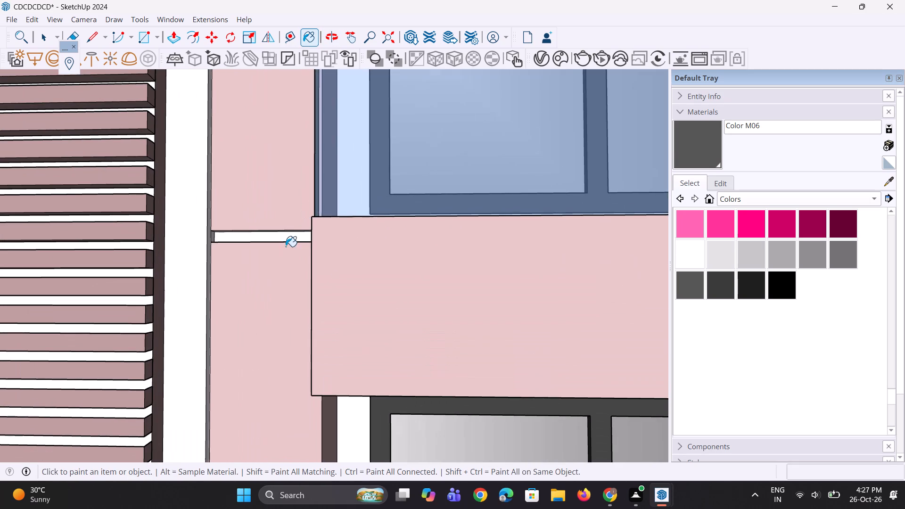
{"action": "left_click", "coordinate": [288, 235]}
Paint the middle groove on the pink strip between the louvre panel and the front balconies with Color M06.
{"action": "scroll", "coordinate": [274, 208], "scroll_direction": "down", "scroll_amount": 11}
{"action": "middle_click_drag", "start_coordinate": [227, 271], "coordinate": [285, 278]}
{"action": "scroll", "coordinate": [285, 278], "scroll_direction": "up", "scroll_amount": 1}
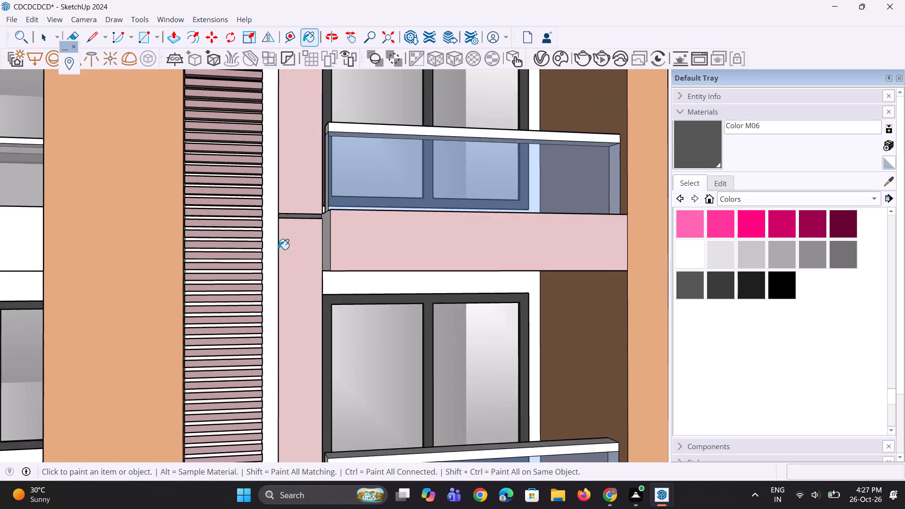
{"action": "scroll", "coordinate": [278, 249], "scroll_direction": "down", "scroll_amount": 11}
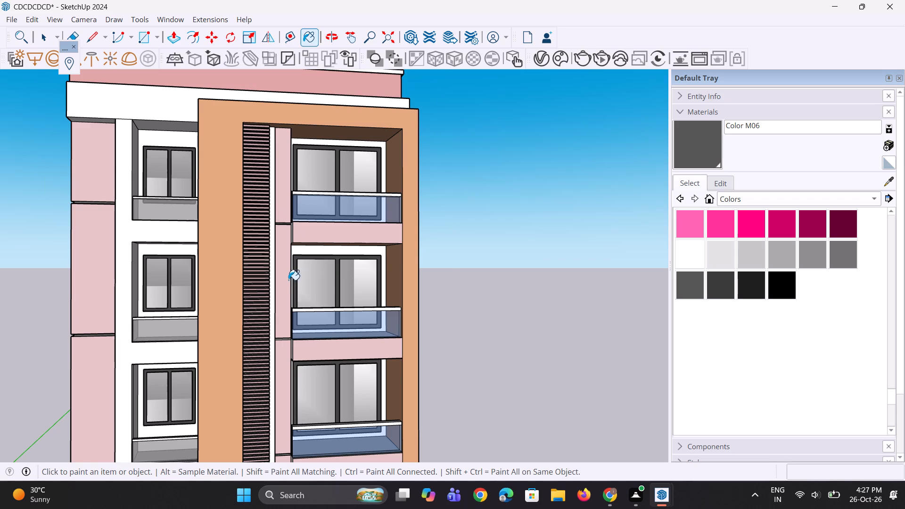
{"action": "scroll", "coordinate": [288, 280], "scroll_direction": "up", "scroll_amount": 2}
{"action": "scroll", "coordinate": [249, 232], "scroll_direction": "down", "scroll_amount": 3}
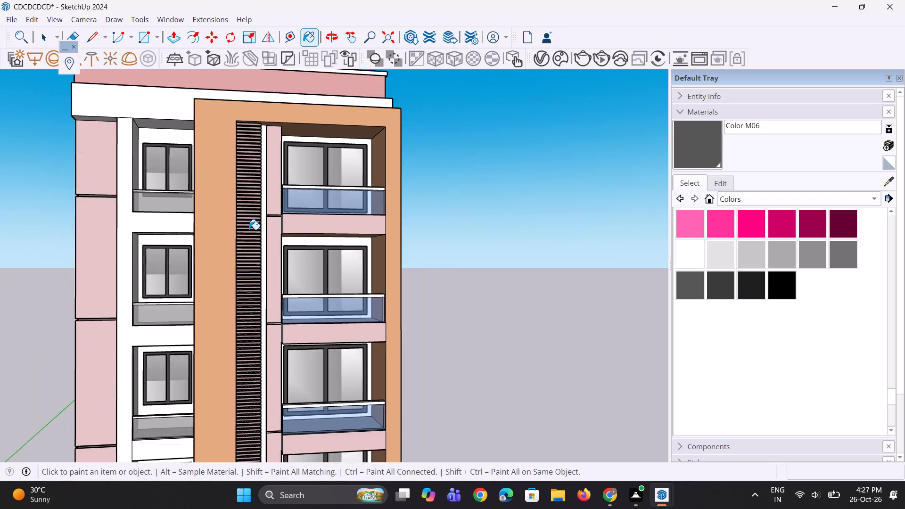
{"action": "scroll", "coordinate": [249, 230], "scroll_direction": "down", "scroll_amount": 5}
{"action": "scroll", "coordinate": [250, 283], "scroll_direction": "up", "scroll_amount": 17}
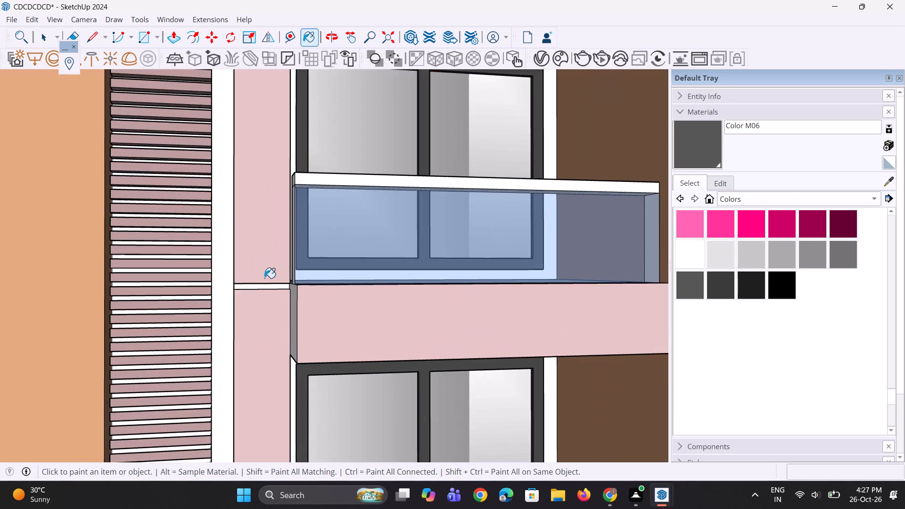
{"action": "scroll", "coordinate": [265, 285], "scroll_direction": "up", "scroll_amount": 3}
{"action": "left_click", "coordinate": [265, 288]}
Paint the lowest groove on the pink strip between the louvre panel and the front balconies with Color M06.
{"action": "scroll", "coordinate": [264, 288], "scroll_direction": "down", "scroll_amount": 5}
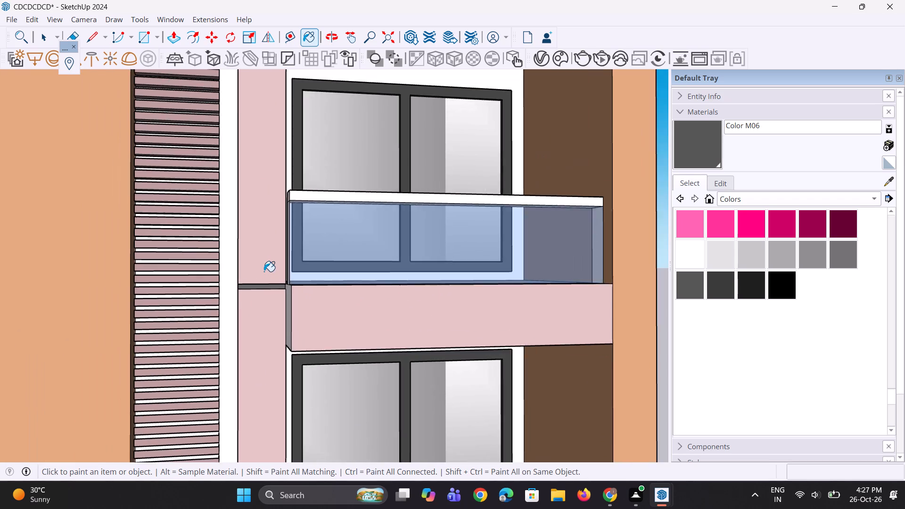
{"action": "scroll", "coordinate": [264, 271], "scroll_direction": "down", "scroll_amount": 9}
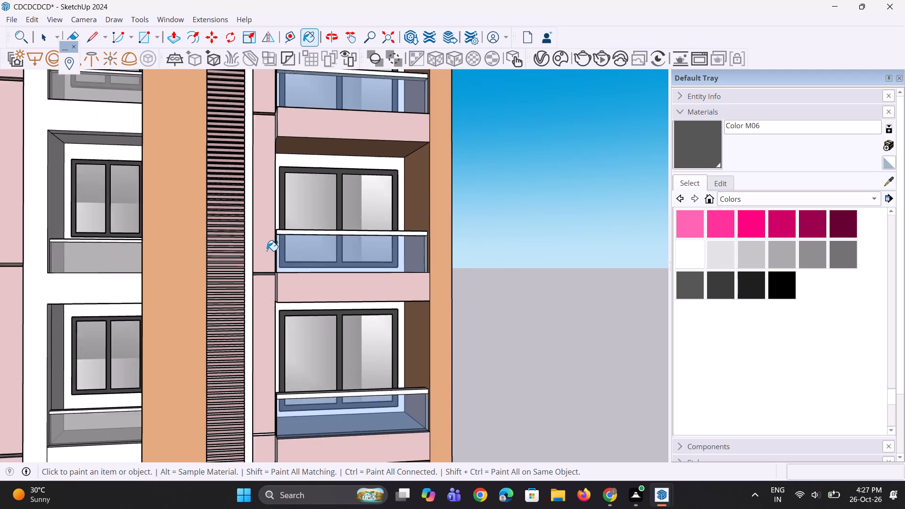
{"action": "scroll", "coordinate": [304, 207], "scroll_direction": "down", "scroll_amount": 5}
{"action": "scroll", "coordinate": [310, 344], "scroll_direction": "up", "scroll_amount": 12}
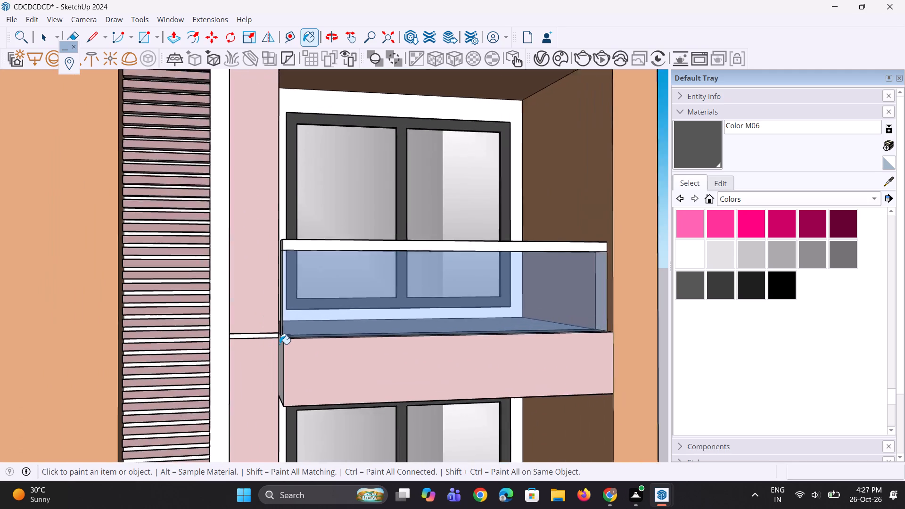
{"action": "scroll", "coordinate": [280, 344], "scroll_direction": "up", "scroll_amount": 6}
{"action": "left_click", "coordinate": [262, 330]}
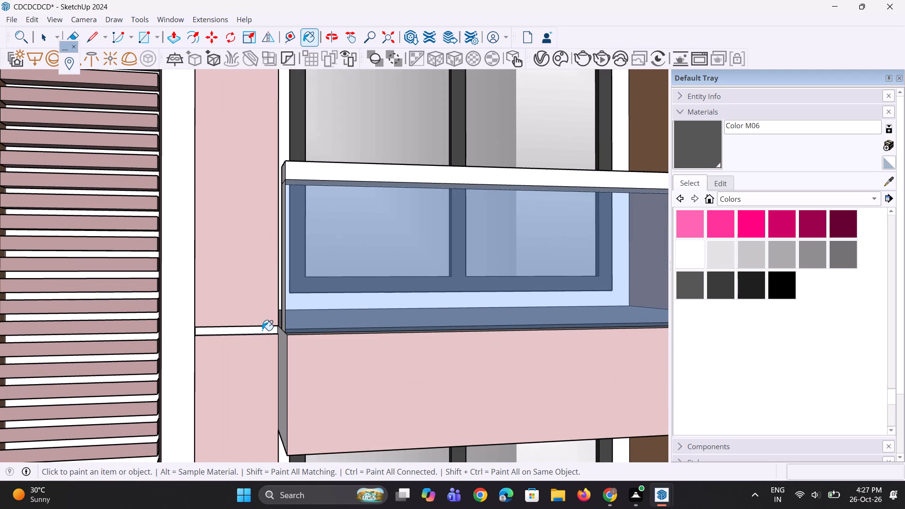
{"action": "middle_click_drag", "start_coordinate": [263, 337], "coordinate": [262, 308]}
{"action": "scroll", "coordinate": [262, 310], "scroll_direction": "down", "scroll_amount": 5}
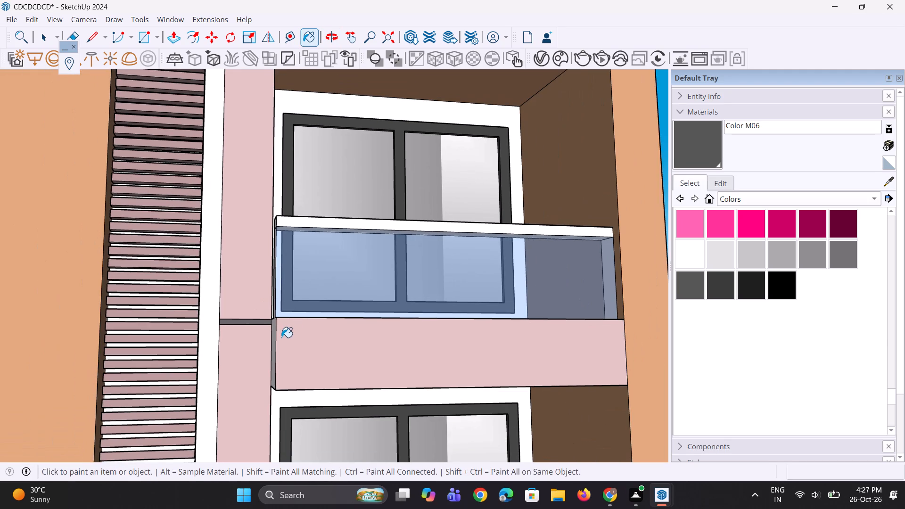
{"action": "middle_click_drag", "start_coordinate": [258, 334], "coordinate": [233, 334]}
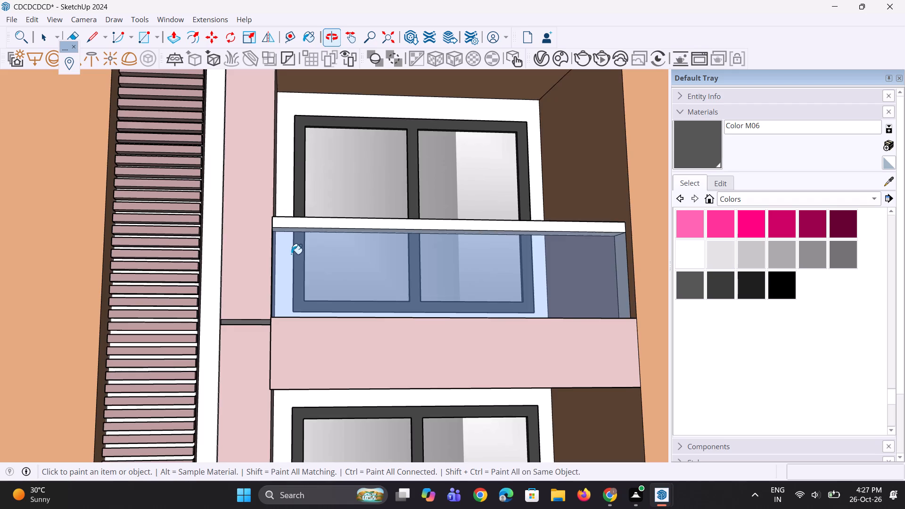
Erase the leftover overlapping outline edges on the underside of the overhang, below the tan frame's louvre panel.
{"action": "scroll", "coordinate": [292, 219], "scroll_direction": "down", "scroll_amount": 6}
{"action": "middle_click_drag", "start_coordinate": [280, 255], "coordinate": [280, 311]}
{"action": "scroll", "coordinate": [278, 292], "scroll_direction": "down", "scroll_amount": 4}
{"action": "middle_click_drag", "start_coordinate": [281, 293], "coordinate": [284, 283]}
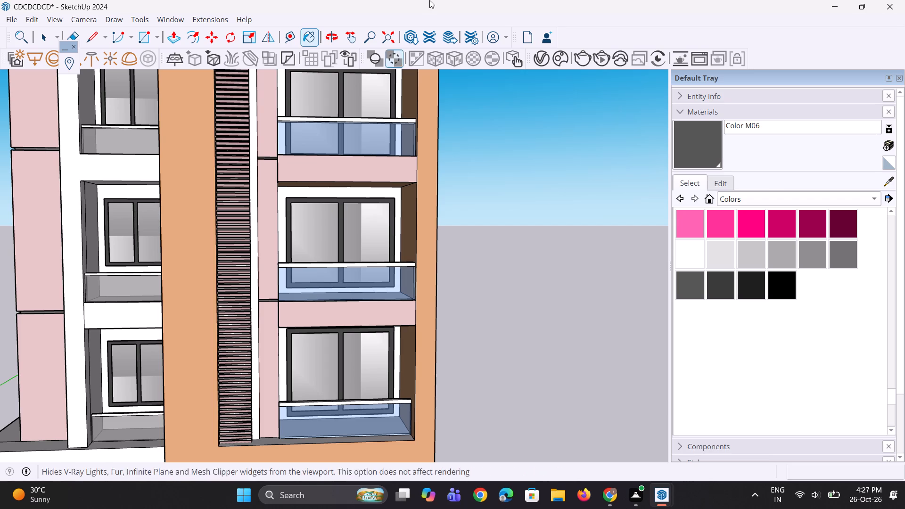
{"action": "scroll", "coordinate": [445, 148], "scroll_direction": "down", "scroll_amount": 11}
{"action": "middle_click_drag", "start_coordinate": [396, 210], "coordinate": [370, 244]}
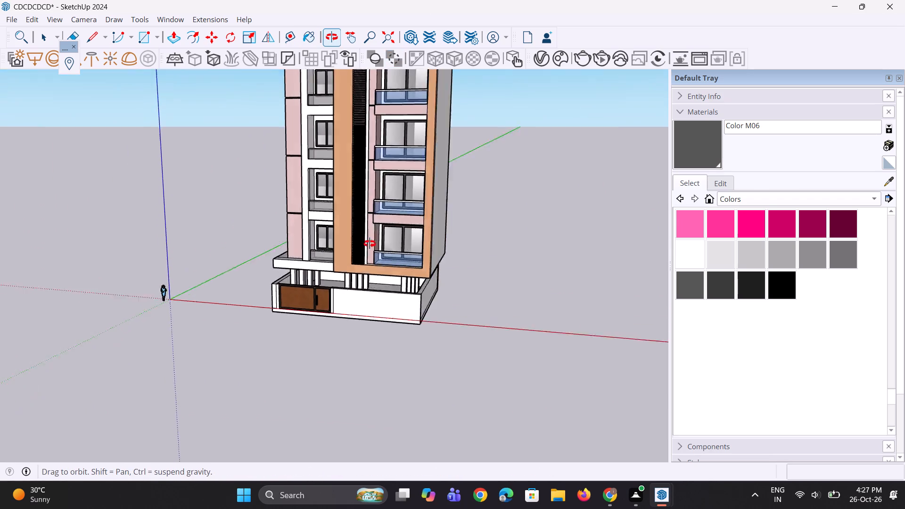
{"action": "middle_click_drag", "start_coordinate": [370, 244], "coordinate": [450, 180]}
{"action": "scroll", "coordinate": [350, 235], "scroll_direction": "up", "scroll_amount": 4}
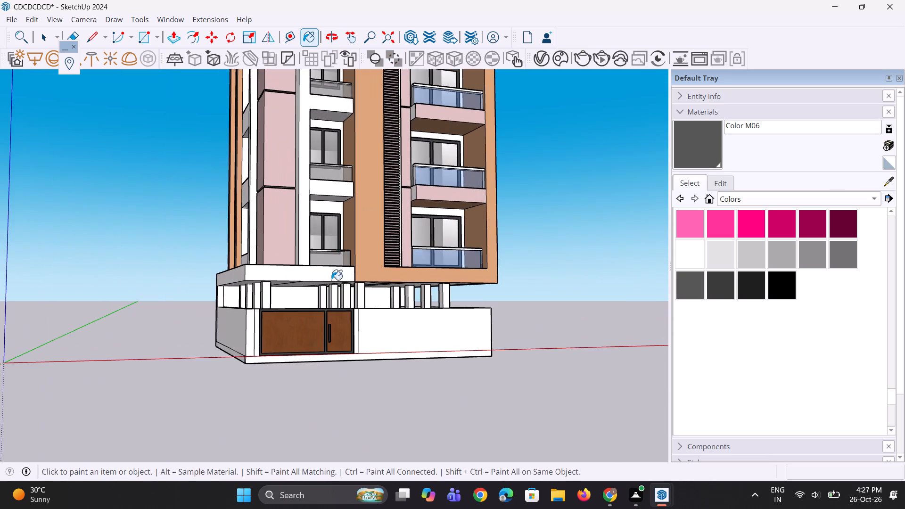
{"action": "scroll", "coordinate": [331, 280], "scroll_direction": "up", "scroll_amount": 2}
{"action": "middle_click_drag", "start_coordinate": [331, 280], "coordinate": [329, 221]}
{"action": "scroll", "coordinate": [395, 254], "scroll_direction": "up", "scroll_amount": 4}
{"action": "scroll", "coordinate": [411, 311], "scroll_direction": "up", "scroll_amount": 8}
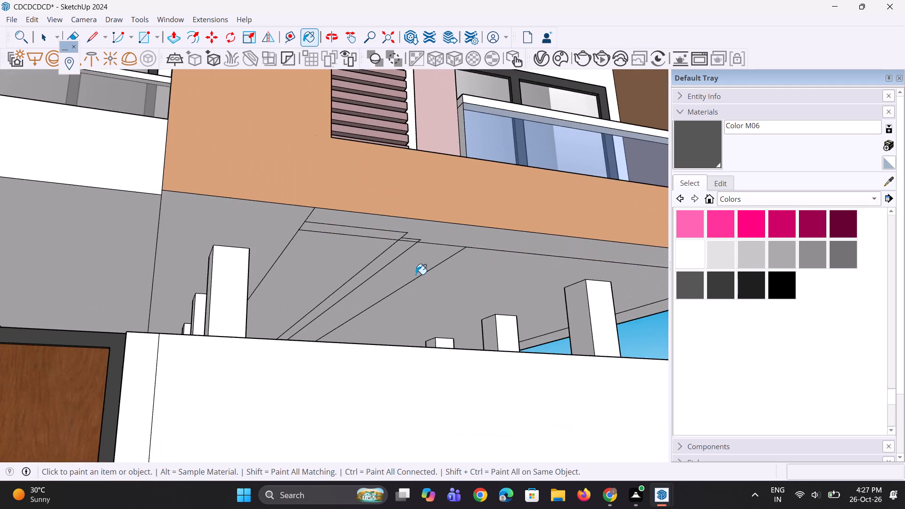
{"action": "scroll", "coordinate": [415, 274], "scroll_direction": "up", "scroll_amount": 4}
{"action": "scroll", "coordinate": [414, 287], "scroll_direction": "down", "scroll_amount": 11}
{"action": "middle_click_drag", "start_coordinate": [371, 288], "coordinate": [378, 260]}
{"action": "scroll", "coordinate": [378, 299], "scroll_direction": "up", "scroll_amount": 1}
{"action": "scroll", "coordinate": [373, 244], "scroll_direction": "up", "scroll_amount": 8}
{"action": "key", "text": "e"}
{"action": "left_click", "coordinate": [383, 211]}
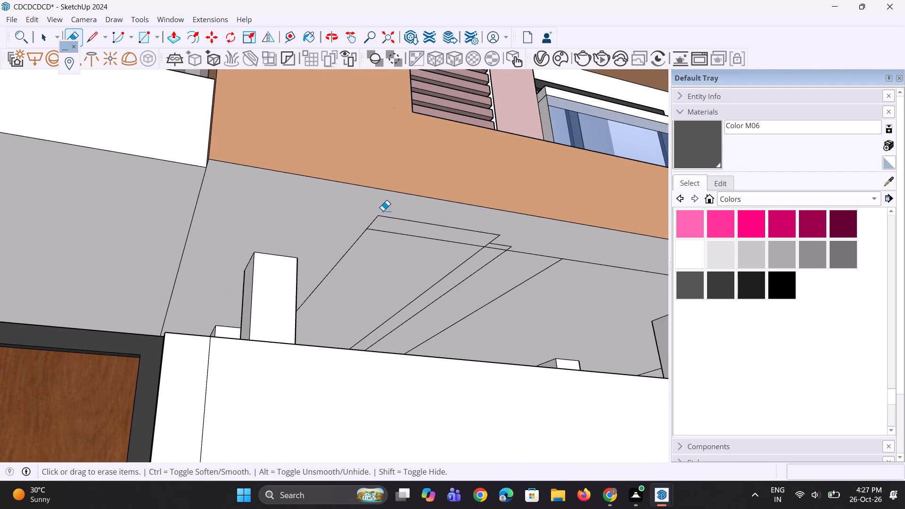
{"action": "left_click", "coordinate": [383, 217]}
{"action": "left_click_drag", "start_coordinate": [372, 227], "coordinate": [480, 236]}
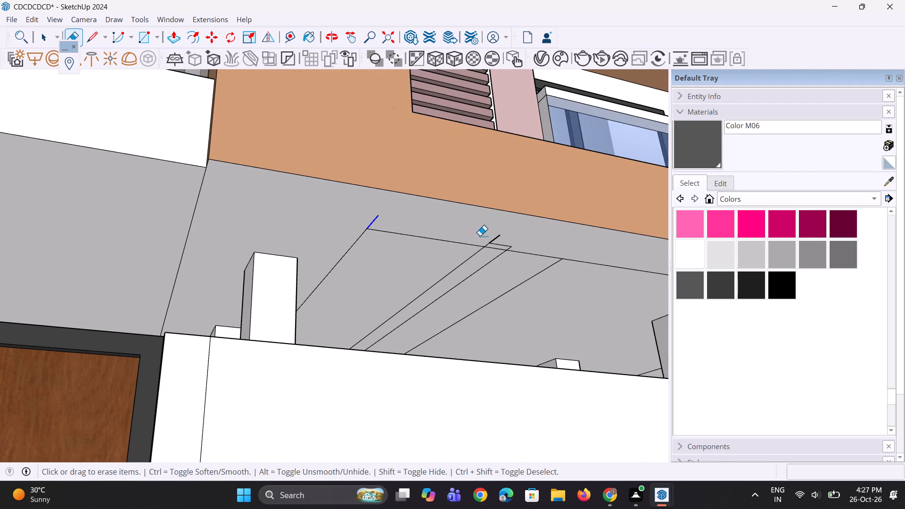
{"action": "left_click_drag", "start_coordinate": [480, 236], "coordinate": [499, 263]}
{"action": "left_click_drag", "start_coordinate": [489, 245], "coordinate": [535, 267]}
{"action": "left_click", "coordinate": [535, 258]}
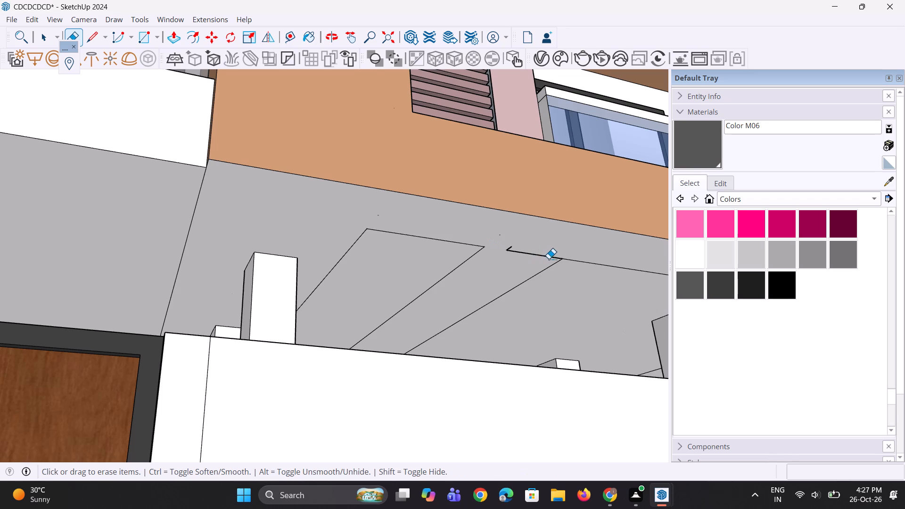
{"action": "left_click_drag", "start_coordinate": [556, 260], "coordinate": [558, 279]}
{"action": "left_click_drag", "start_coordinate": [478, 248], "coordinate": [478, 265]}
{"action": "left_click", "coordinate": [510, 247]}
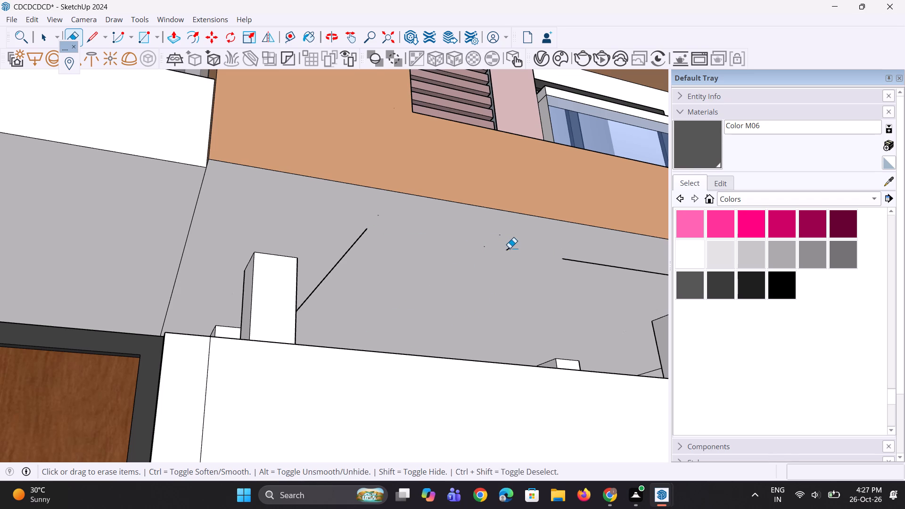
{"action": "left_click", "coordinate": [569, 261]}
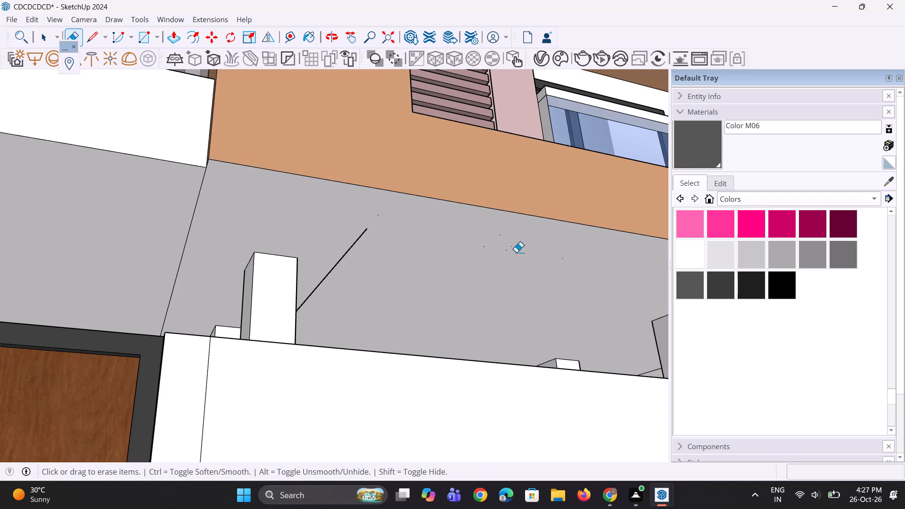
{"action": "left_click_drag", "start_coordinate": [348, 238], "coordinate": [364, 247]}
Erase the two seam lines crossing the overhang's underside, at the tan frame's inner corner and above the wooden gate.
{"action": "middle_click_drag", "start_coordinate": [434, 246], "coordinate": [374, 289]}
{"action": "scroll", "coordinate": [366, 290], "scroll_direction": "down", "scroll_amount": 5}
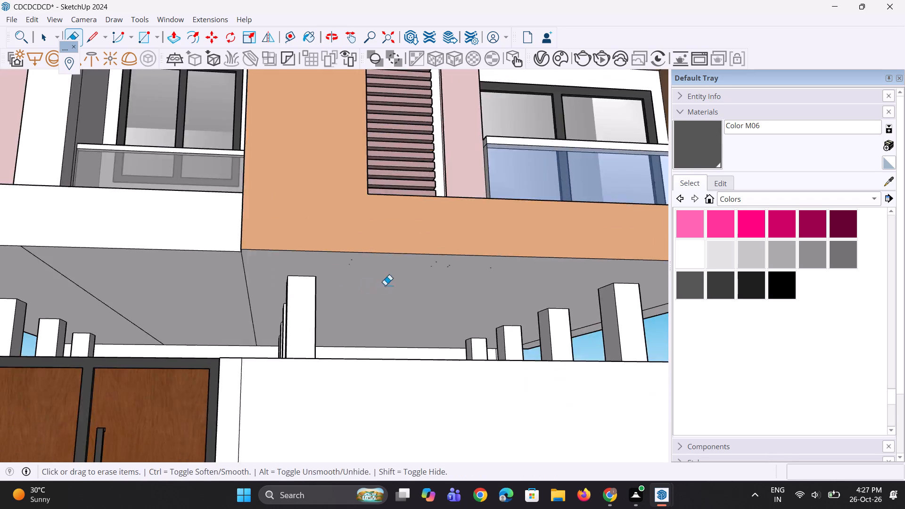
{"action": "scroll", "coordinate": [385, 285], "scroll_direction": "down", "scroll_amount": 7}
{"action": "middle_click_drag", "start_coordinate": [346, 270], "coordinate": [534, 227]}
{"action": "scroll", "coordinate": [425, 258], "scroll_direction": "up", "scroll_amount": 8}
{"action": "left_click_drag", "start_coordinate": [389, 244], "coordinate": [399, 253]}
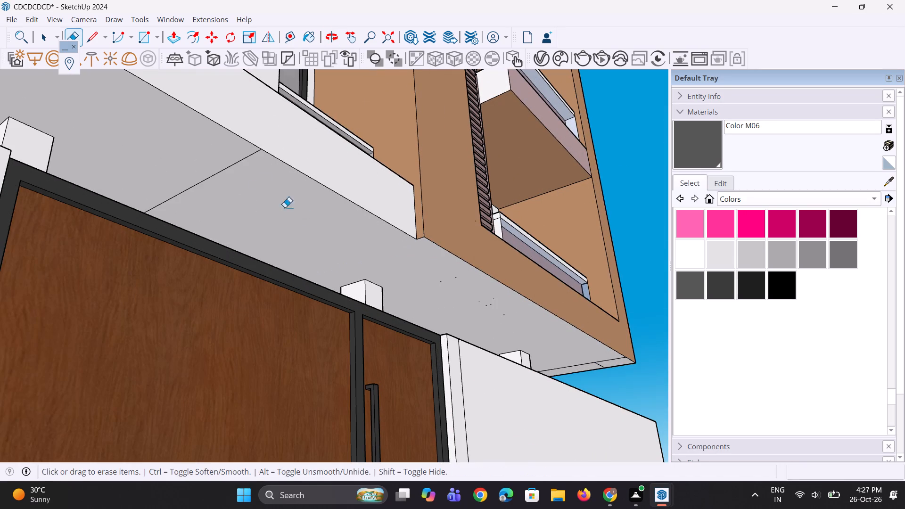
{"action": "left_click_drag", "start_coordinate": [227, 160], "coordinate": [254, 183]}
Erase the remaining seam lines on the overhang's underside near the tan frame's outer corner.
{"action": "middle_click_drag", "start_coordinate": [351, 250], "coordinate": [252, 266]}
{"action": "scroll", "coordinate": [288, 316], "scroll_direction": "up", "scroll_amount": 3}
{"action": "middle_click_drag", "start_coordinate": [360, 345], "coordinate": [316, 394]}
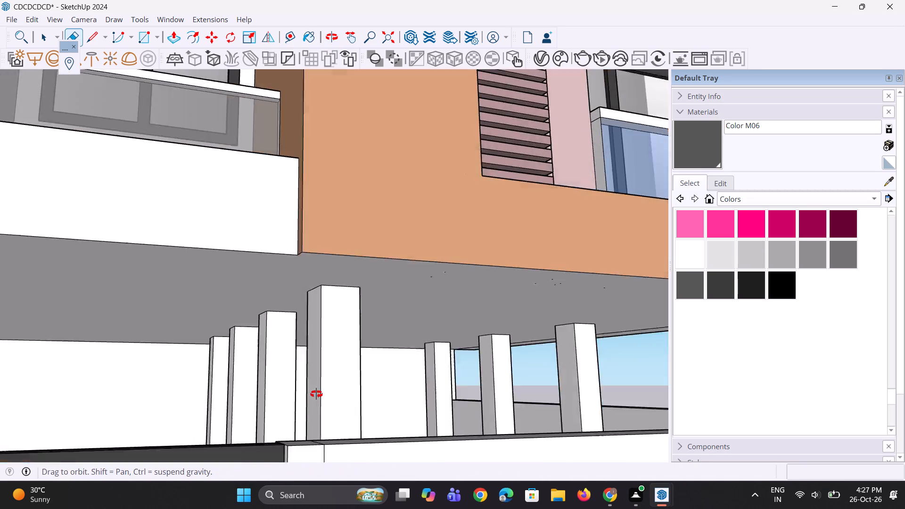
{"action": "middle_click_drag", "start_coordinate": [316, 394], "coordinate": [315, 392]}
{"action": "scroll", "coordinate": [328, 342], "scroll_direction": "down", "scroll_amount": 12}
{"action": "scroll", "coordinate": [439, 365], "scroll_direction": "up", "scroll_amount": 1}
{"action": "middle_click_drag", "start_coordinate": [411, 366], "coordinate": [286, 287]}
{"action": "scroll", "coordinate": [287, 289], "scroll_direction": "up", "scroll_amount": 1}
{"action": "scroll", "coordinate": [285, 282], "scroll_direction": "down", "scroll_amount": 1}
{"action": "scroll", "coordinate": [427, 286], "scroll_direction": "up", "scroll_amount": 2}
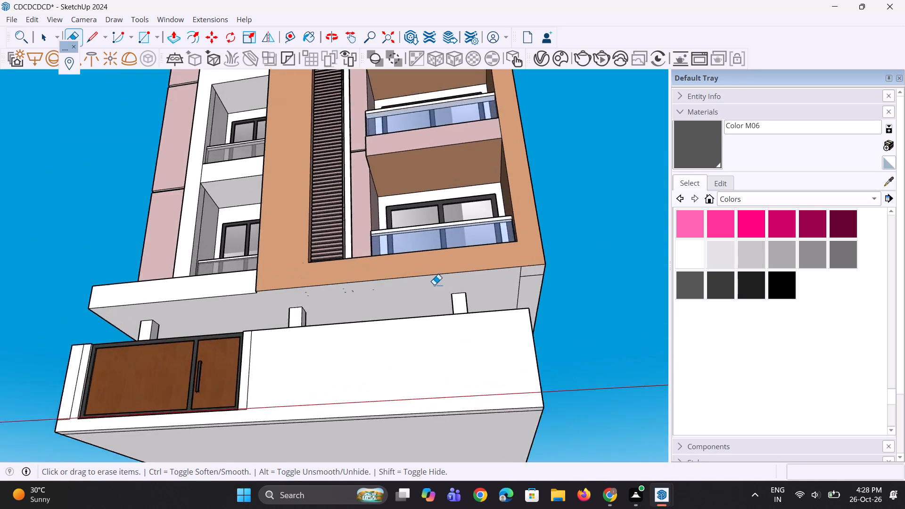
{"action": "scroll", "coordinate": [434, 285], "scroll_direction": "up", "scroll_amount": 3}
{"action": "scroll", "coordinate": [573, 278], "scroll_direction": "up", "scroll_amount": 4}
{"action": "left_click_drag", "start_coordinate": [570, 266], "coordinate": [567, 285]}
{"action": "left_click_drag", "start_coordinate": [543, 270], "coordinate": [546, 290]}
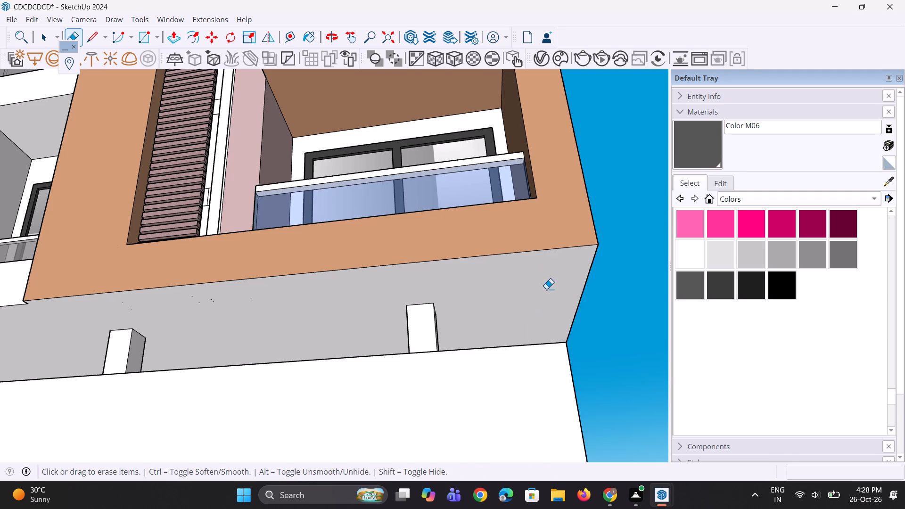
Examine the whole building from the front, the corner and both sides to review the facade finishes.
{"action": "middle_click_drag", "start_coordinate": [497, 306], "coordinate": [274, 290]}
{"action": "scroll", "coordinate": [378, 299], "scroll_direction": "down", "scroll_amount": 6}
{"action": "middle_click_drag", "start_coordinate": [349, 302], "coordinate": [364, 383]}
{"action": "scroll", "coordinate": [381, 359], "scroll_direction": "down", "scroll_amount": 6}
{"action": "middle_click_drag", "start_coordinate": [342, 339], "coordinate": [363, 383]}
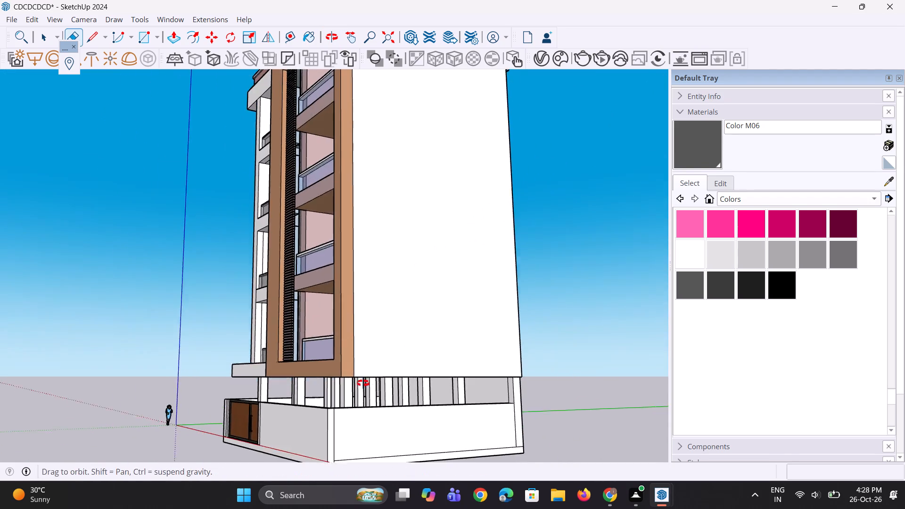
{"action": "middle_click_drag", "start_coordinate": [363, 383], "coordinate": [383, 405]}
{"action": "scroll", "coordinate": [422, 379], "scroll_direction": "down", "scroll_amount": 6}
{"action": "middle_click_drag", "start_coordinate": [255, 355], "coordinate": [395, 357]}
{"action": "scroll", "coordinate": [400, 335], "scroll_direction": "up", "scroll_amount": 5}
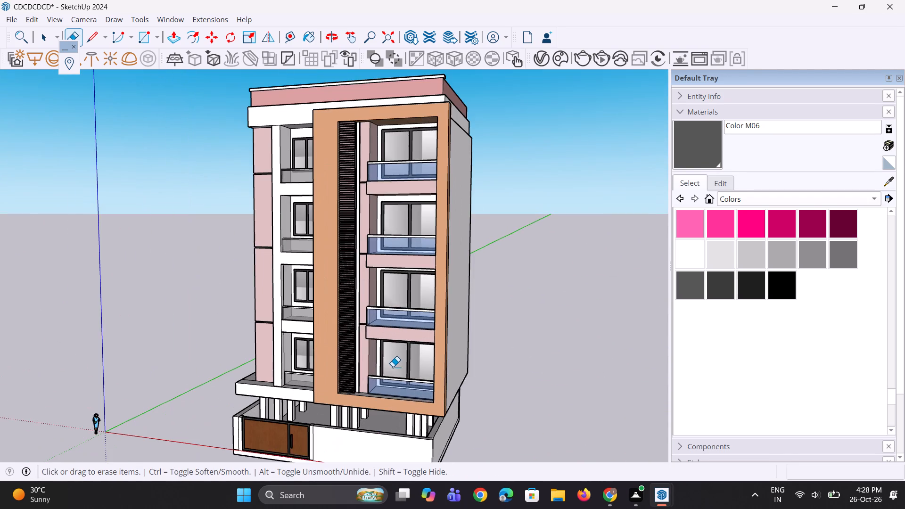
{"action": "scroll", "coordinate": [365, 363], "scroll_direction": "up", "scroll_amount": 1}
{"action": "middle_click_drag", "start_coordinate": [365, 363], "coordinate": [379, 352]}
{"action": "scroll", "coordinate": [322, 281], "scroll_direction": "down", "scroll_amount": 3}
{"action": "middle_click_drag", "start_coordinate": [313, 304], "coordinate": [330, 315]}
{"action": "scroll", "coordinate": [330, 315], "scroll_direction": "up", "scroll_amount": 2}
{"action": "middle_click_drag", "start_coordinate": [297, 314], "coordinate": [444, 343]}
{"action": "scroll", "coordinate": [398, 386], "scroll_direction": "down", "scroll_amount": 4}
{"action": "middle_click_drag", "start_coordinate": [394, 351], "coordinate": [428, 332]}
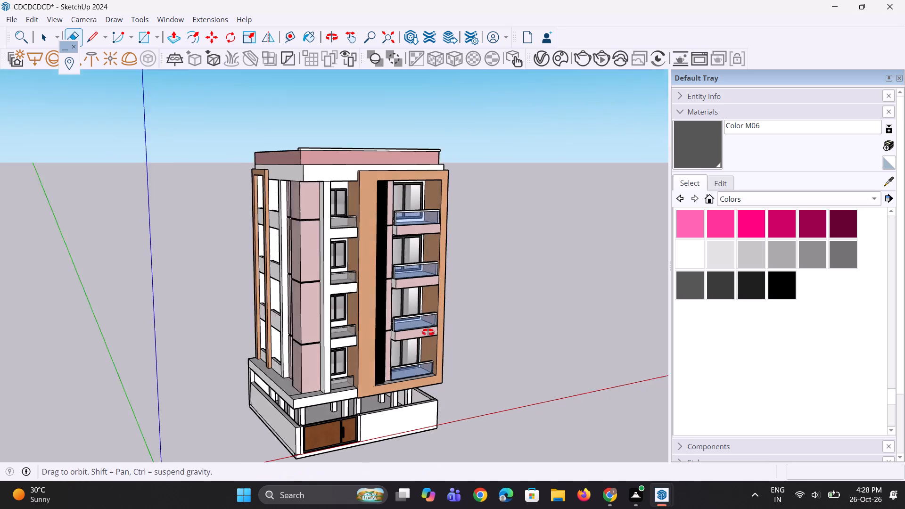
{"action": "middle_click_drag", "start_coordinate": [428, 332], "coordinate": [448, 296]}
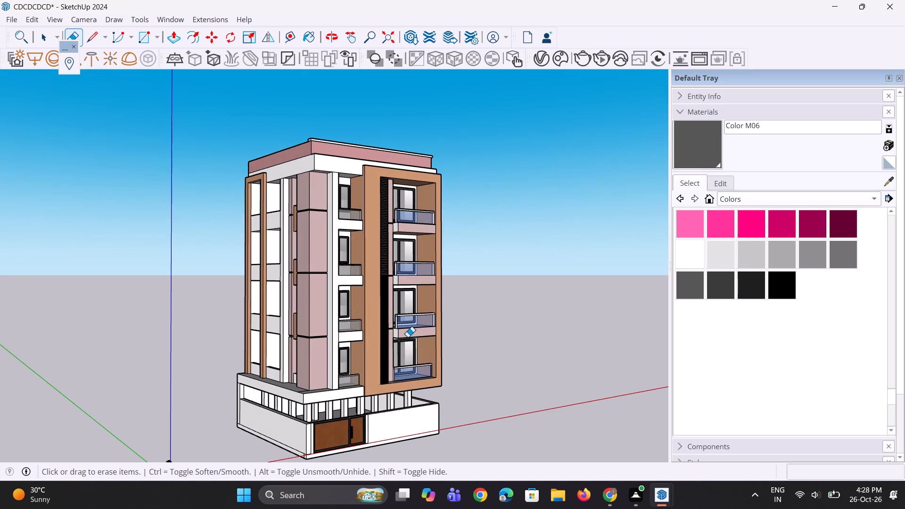
{"action": "scroll", "coordinate": [291, 366], "scroll_direction": "up", "scroll_amount": 1}
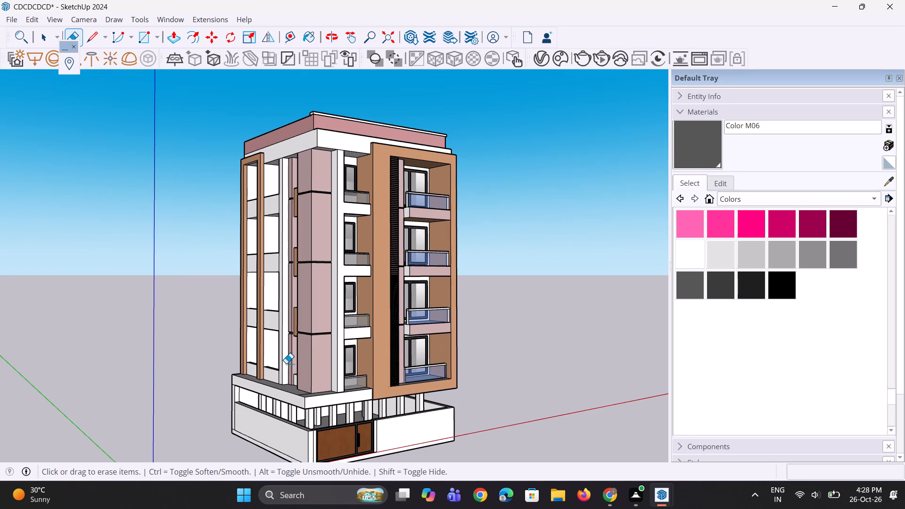
{"action": "middle_click_drag", "start_coordinate": [244, 349], "coordinate": [283, 350]}
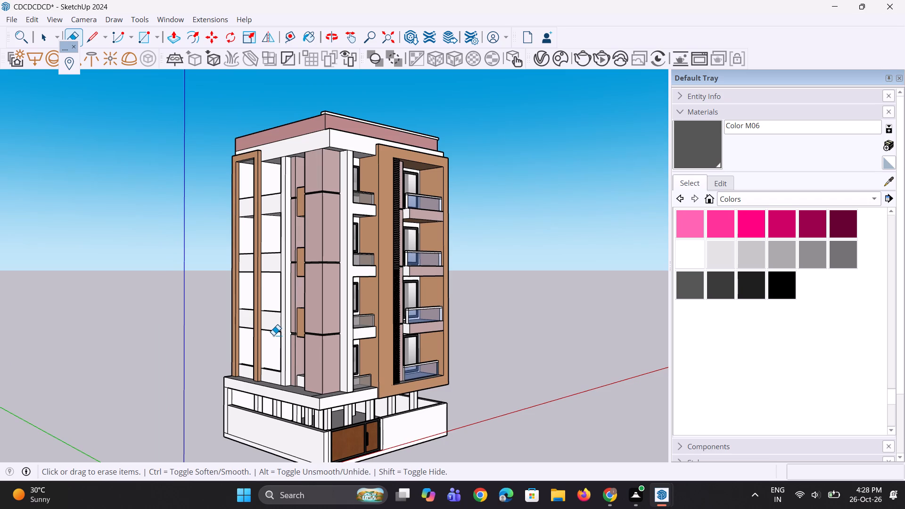
{"action": "middle_click_drag", "start_coordinate": [273, 335], "coordinate": [279, 337]}
{"action": "scroll", "coordinate": [279, 337], "scroll_direction": "up", "scroll_amount": 2}
{"action": "middle_click_drag", "start_coordinate": [279, 337], "coordinate": [274, 328]}
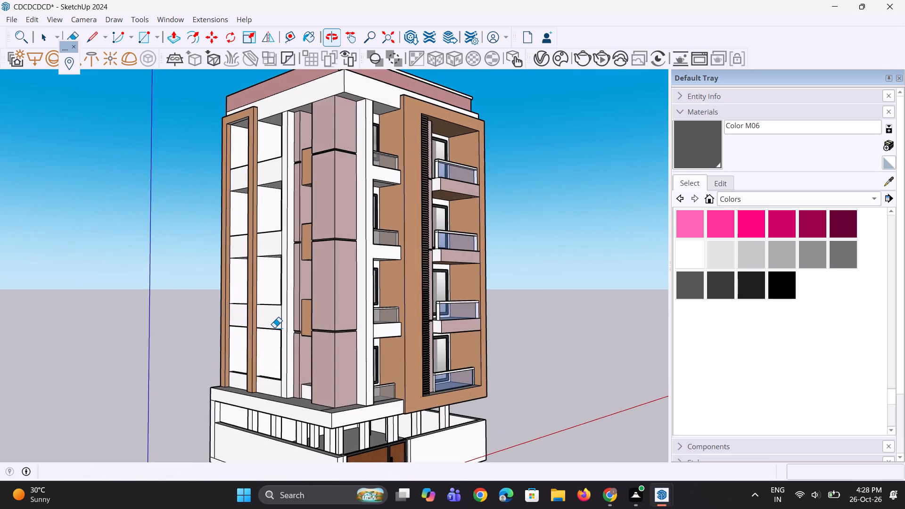
{"action": "scroll", "coordinate": [274, 328], "scroll_direction": "down", "scroll_amount": 2}
{"action": "middle_click_drag", "start_coordinate": [272, 329], "coordinate": [206, 318]}
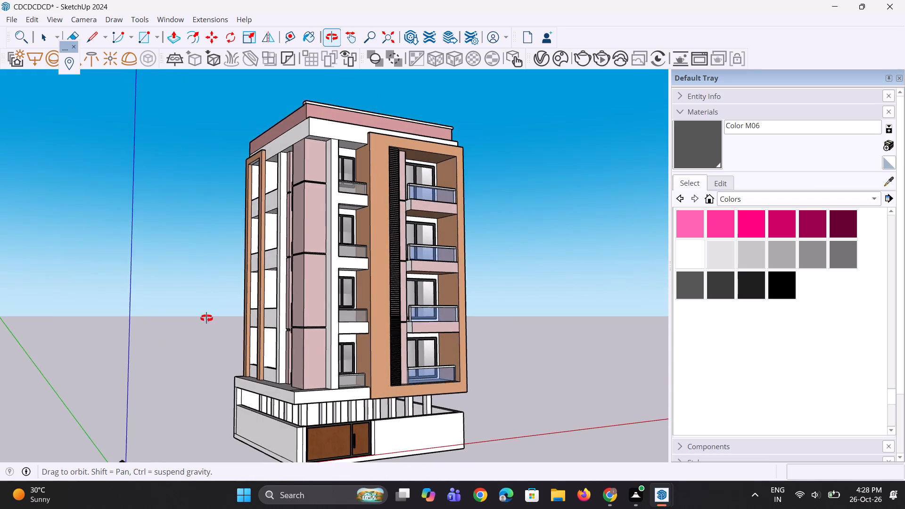
{"action": "middle_click_drag", "start_coordinate": [206, 318], "coordinate": [202, 321]}
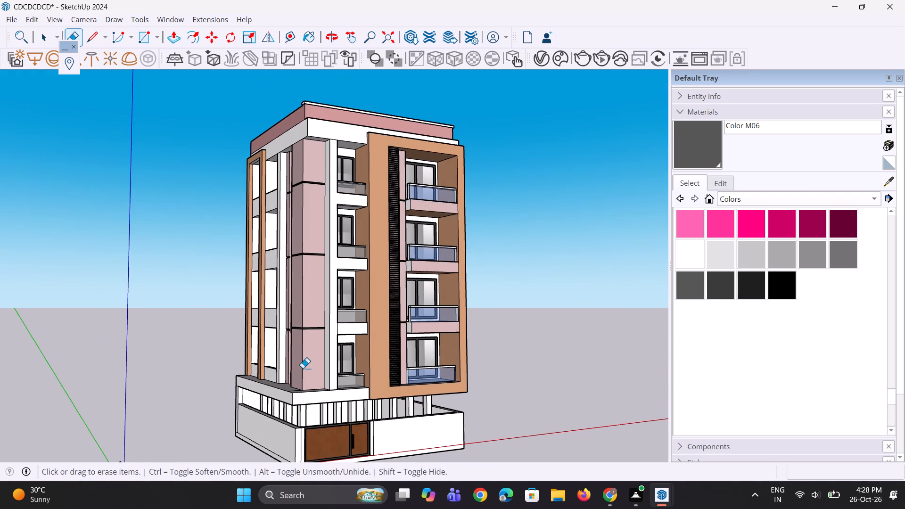
{"action": "scroll", "coordinate": [303, 368], "scroll_direction": "up", "scroll_amount": 1}
{"action": "middle_click_drag", "start_coordinate": [303, 368], "coordinate": [291, 369]}
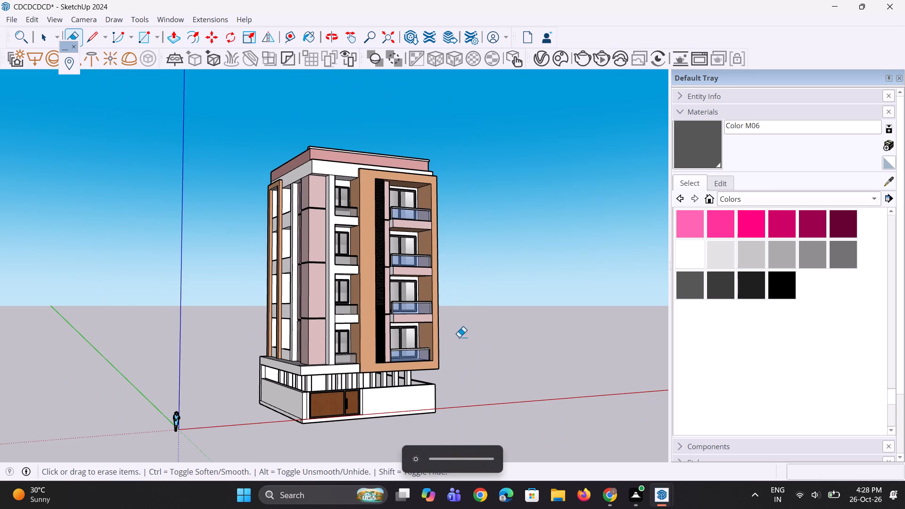
Save the building model.
{"action": "key", "text": "space"}
{"action": "left_click", "coordinate": [488, 353]}
{"action": "key", "text": "space"}
{"action": "scroll", "coordinate": [472, 317], "scroll_direction": "up", "scroll_amount": 2}
{"action": "key", "text": "ctrl+s"}
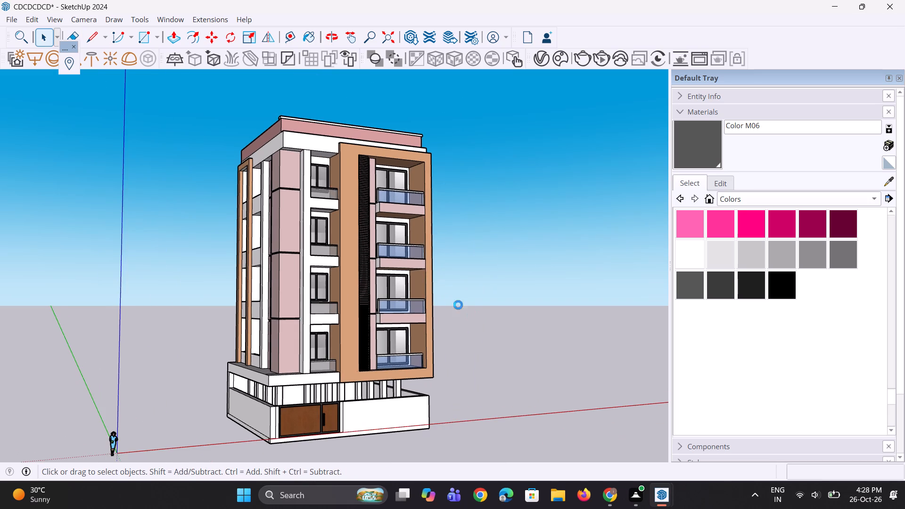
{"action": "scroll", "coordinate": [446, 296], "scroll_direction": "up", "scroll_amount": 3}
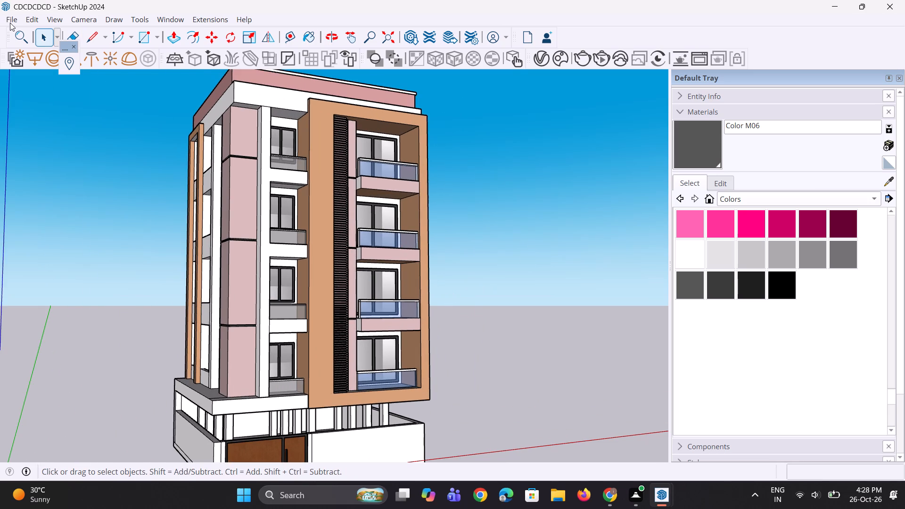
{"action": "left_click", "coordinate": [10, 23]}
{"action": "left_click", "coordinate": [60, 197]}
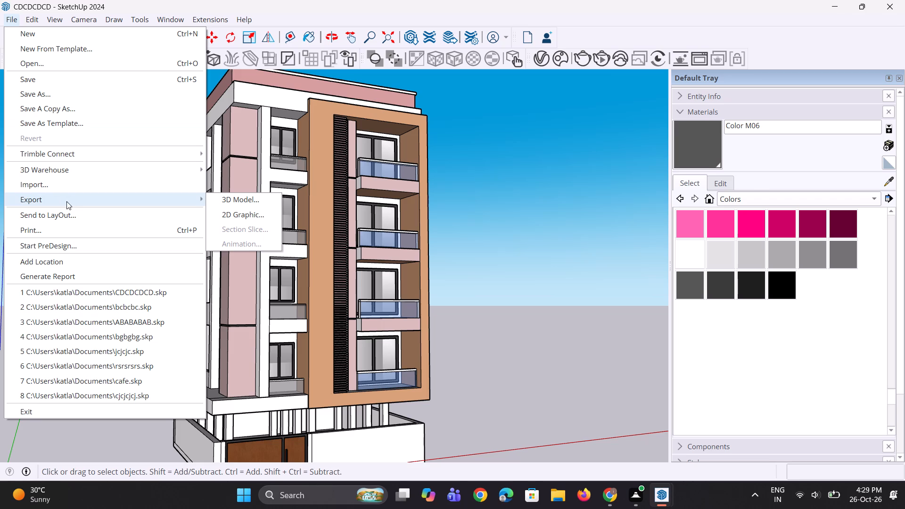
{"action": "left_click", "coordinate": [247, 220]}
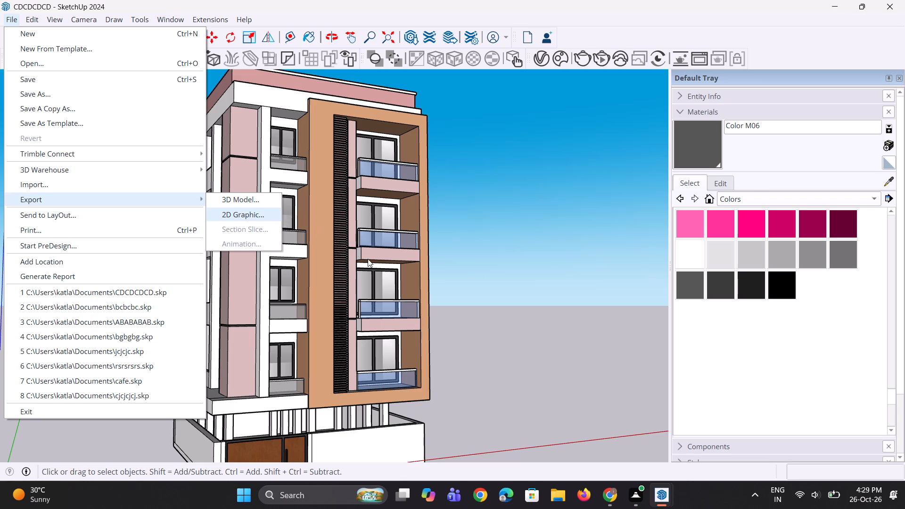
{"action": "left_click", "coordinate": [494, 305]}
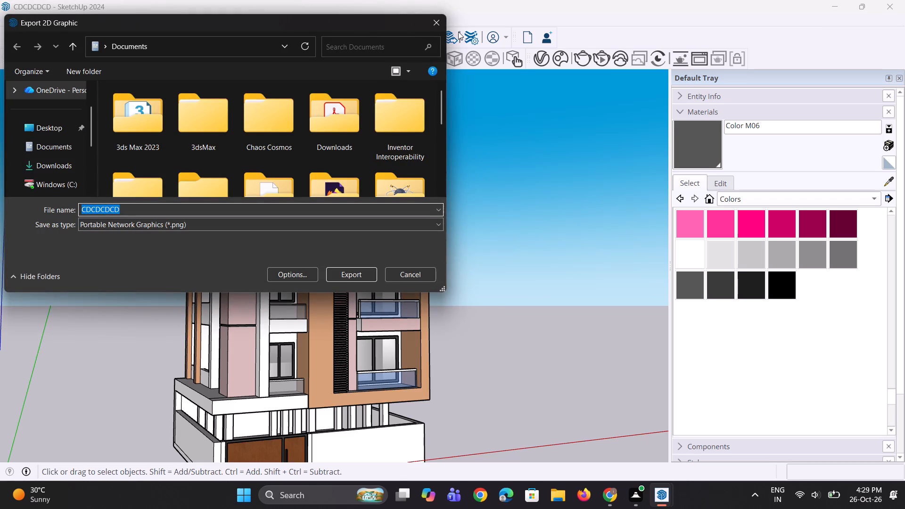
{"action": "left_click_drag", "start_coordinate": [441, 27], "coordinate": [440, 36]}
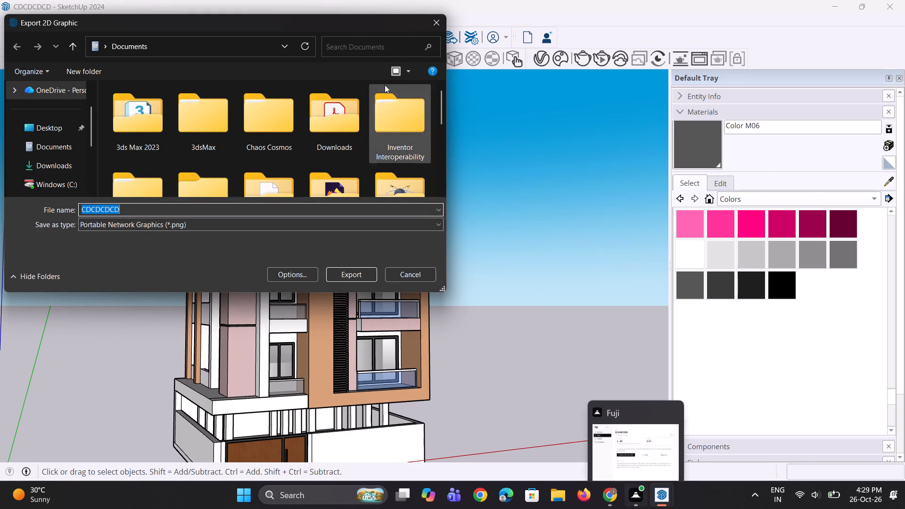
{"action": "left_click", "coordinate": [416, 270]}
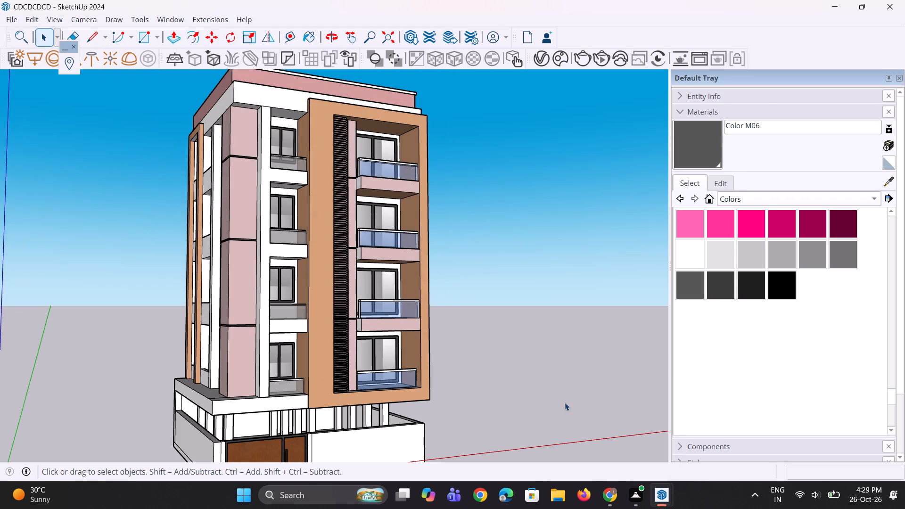
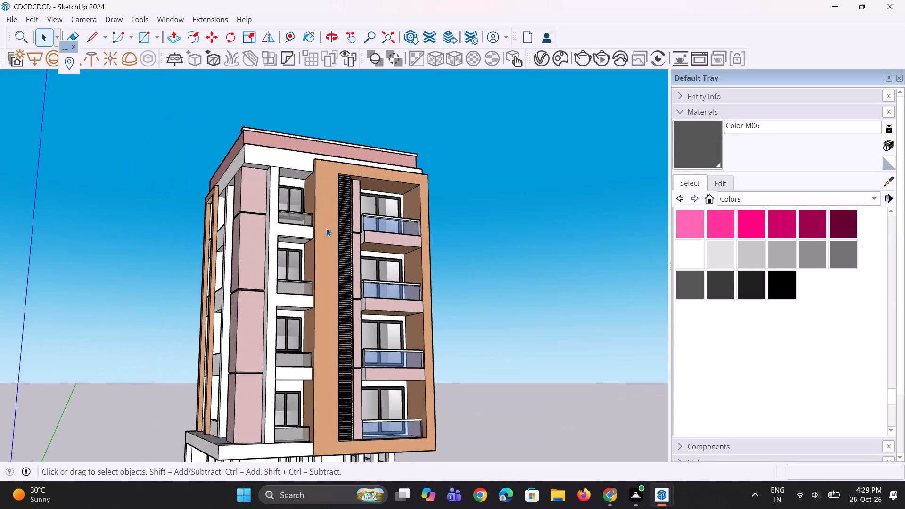
Create a new Generic V-Ray material and set its diffuse colour to a very pale pink.
{"action": "middle_click_drag", "start_coordinate": [326, 228], "coordinate": [326, 228]}
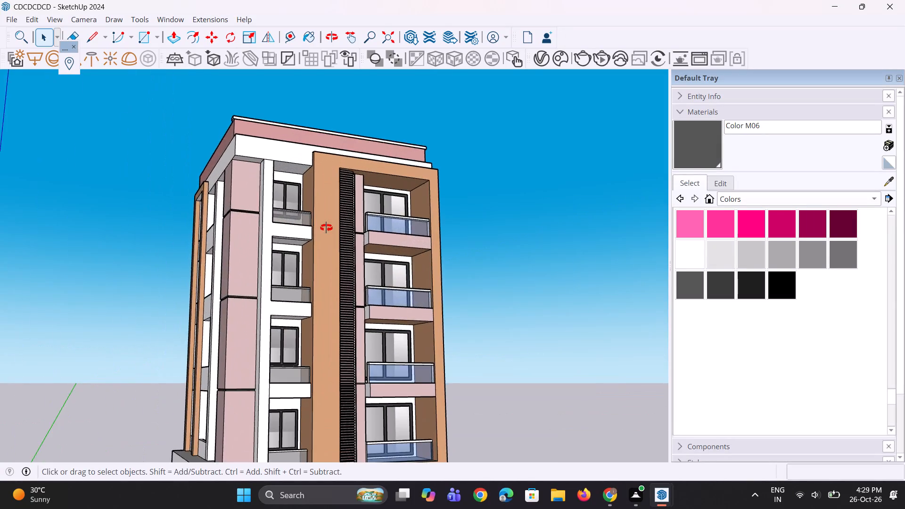
{"action": "middle_click_drag", "start_coordinate": [326, 228], "coordinate": [289, 245]}
{"action": "scroll", "coordinate": [289, 245], "scroll_direction": "up", "scroll_amount": 1}
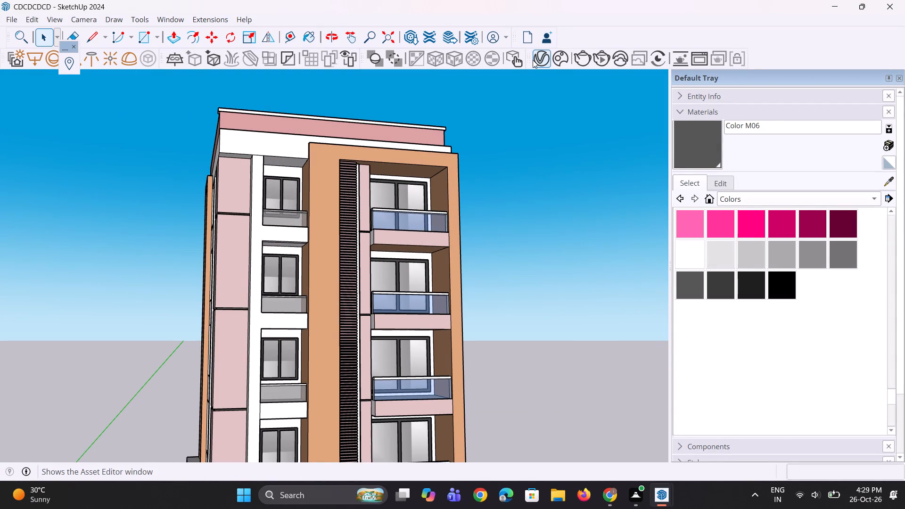
{"action": "left_click", "coordinate": [533, 60]}
{"action": "right_click", "coordinate": [367, 69]}
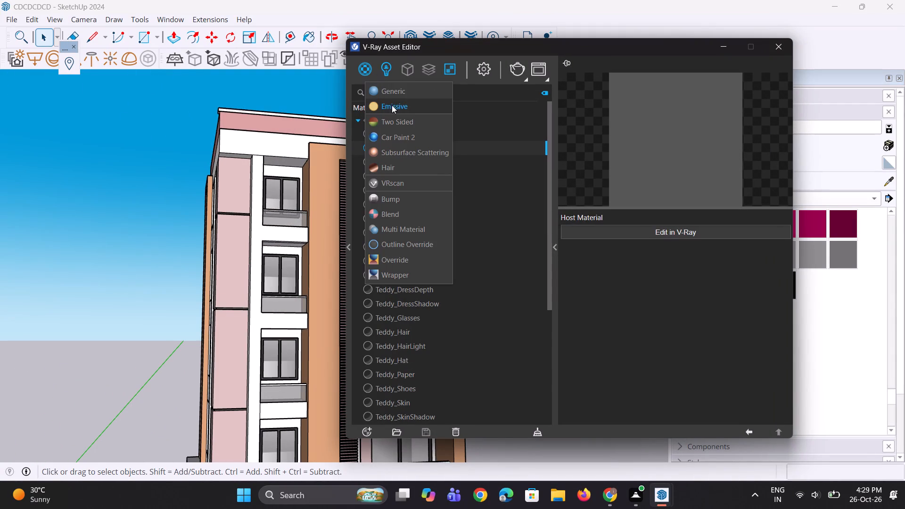
{"action": "left_click", "coordinate": [395, 92]}
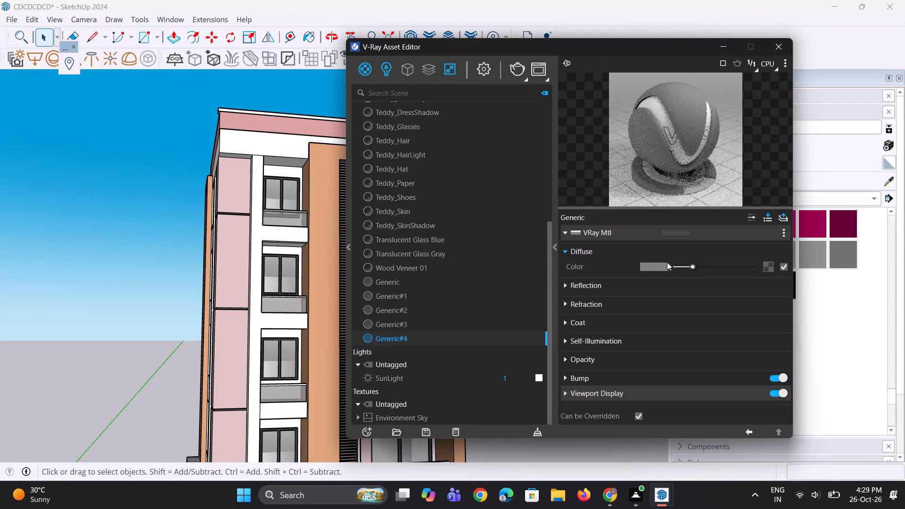
{"action": "left_click", "coordinate": [656, 264]}
{"action": "scroll", "coordinate": [370, 217], "scroll_direction": "up", "scroll_amount": 1}
{"action": "left_click_drag", "start_coordinate": [271, 178], "coordinate": [272, 170]}
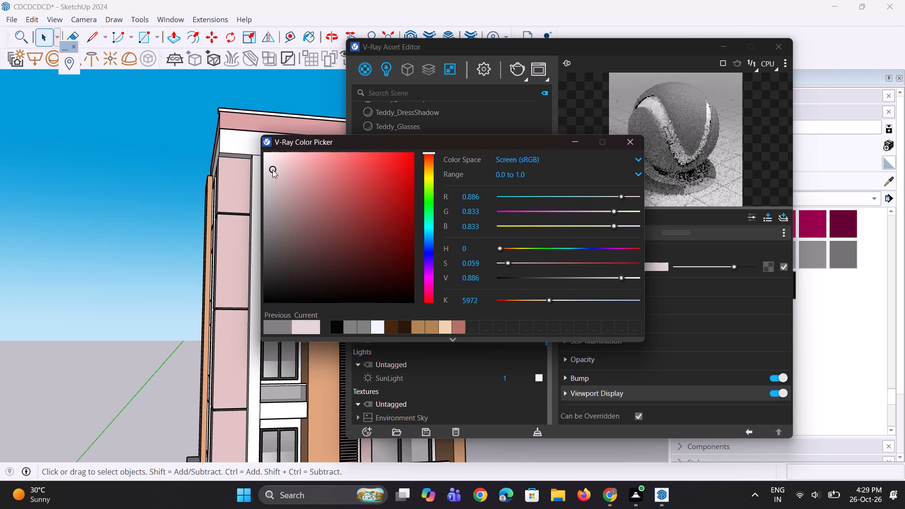
{"action": "left_click_drag", "start_coordinate": [272, 170], "coordinate": [273, 168]}
{"action": "left_click", "coordinate": [579, 135]}
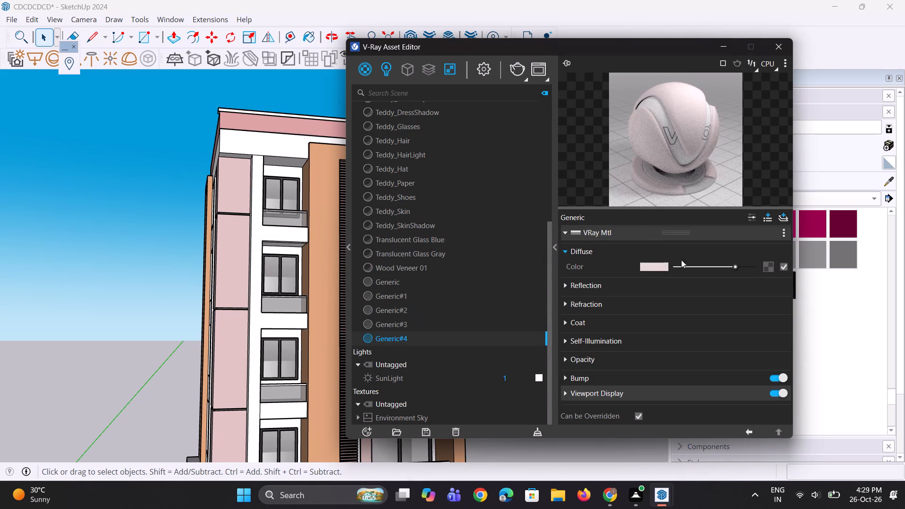
Give the new material a grey reflection colour and a reflection glossiness of 0.95.
{"action": "left_click", "coordinate": [647, 278]}
{"action": "left_click", "coordinate": [686, 298]}
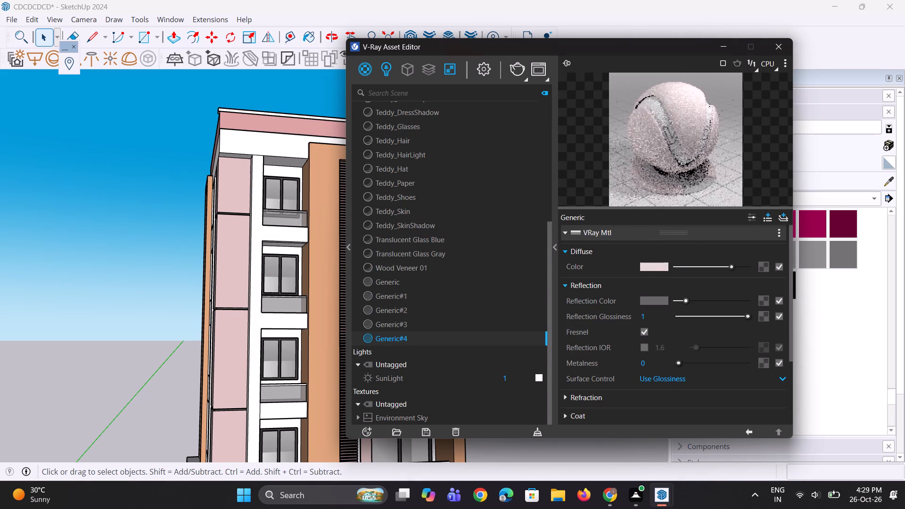
{"action": "left_click_drag", "start_coordinate": [651, 316], "coordinate": [620, 316]}
{"action": "type", "text": "0.95"}
{"action": "key", "text": "Return"}
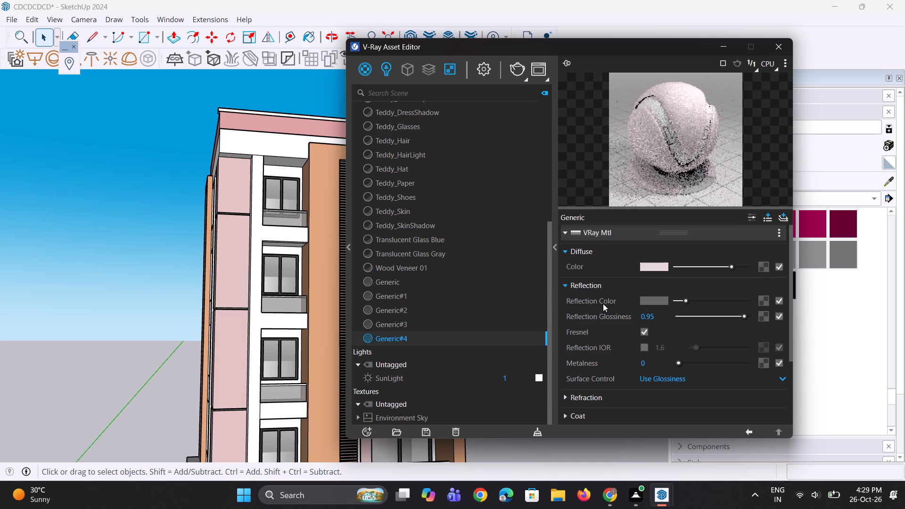
{"action": "left_click", "coordinate": [643, 115]}
{"action": "left_click", "coordinate": [722, 55]}
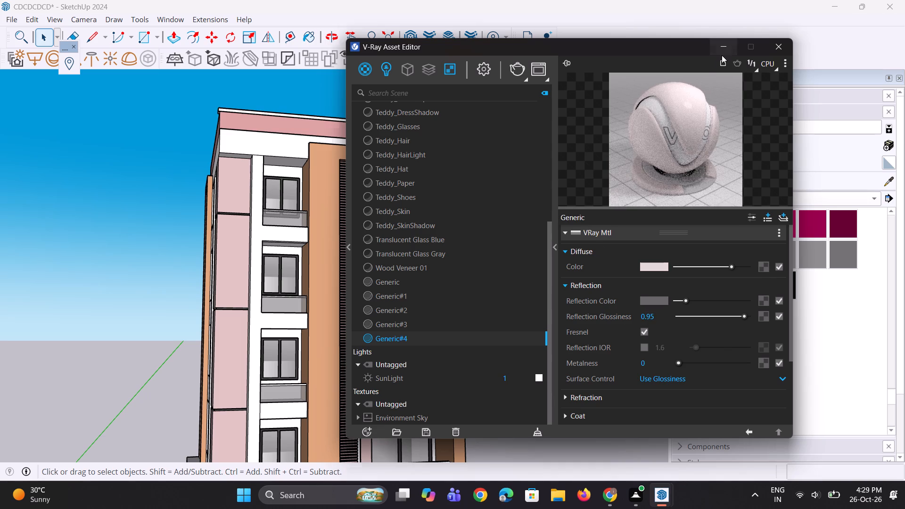
Paint the front and side faces of the white band below the pink roof parapet with the new pale pink material.
{"action": "scroll", "coordinate": [572, 218], "scroll_direction": "down", "scroll_amount": 2}
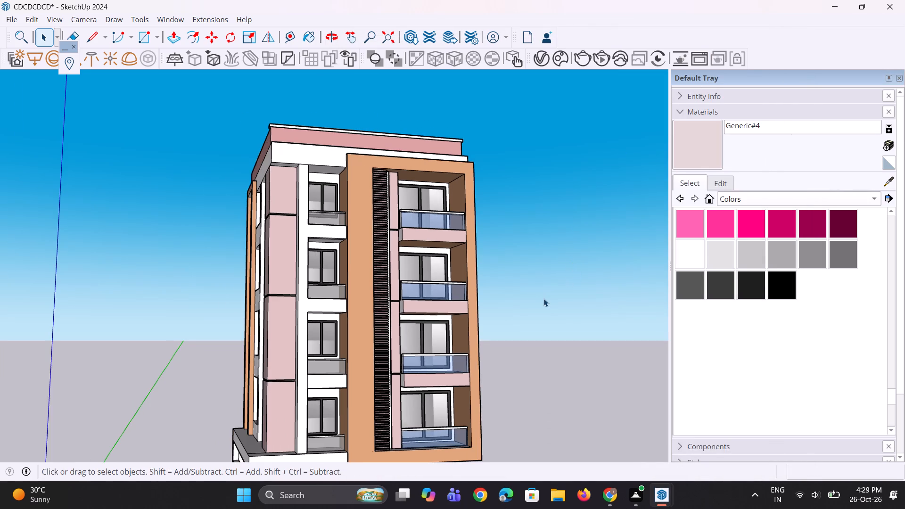
{"action": "scroll", "coordinate": [543, 311], "scroll_direction": "down", "scroll_amount": 2}
{"action": "middle_click_drag", "start_coordinate": [540, 281], "coordinate": [568, 275]}
{"action": "left_click", "coordinate": [695, 139]}
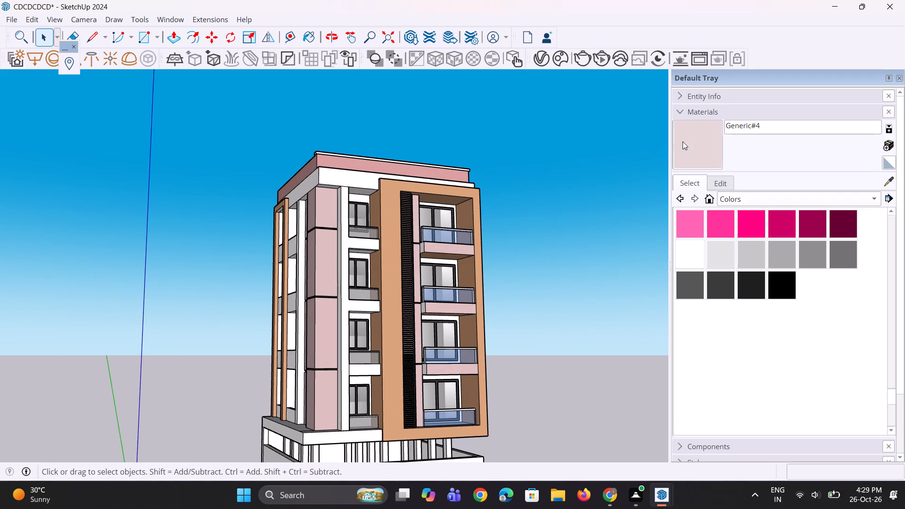
{"action": "scroll", "coordinate": [343, 201], "scroll_direction": "up", "scroll_amount": 6}
{"action": "left_click", "coordinate": [354, 172]}
{"action": "middle_click_drag", "start_coordinate": [273, 191], "coordinate": [406, 266]}
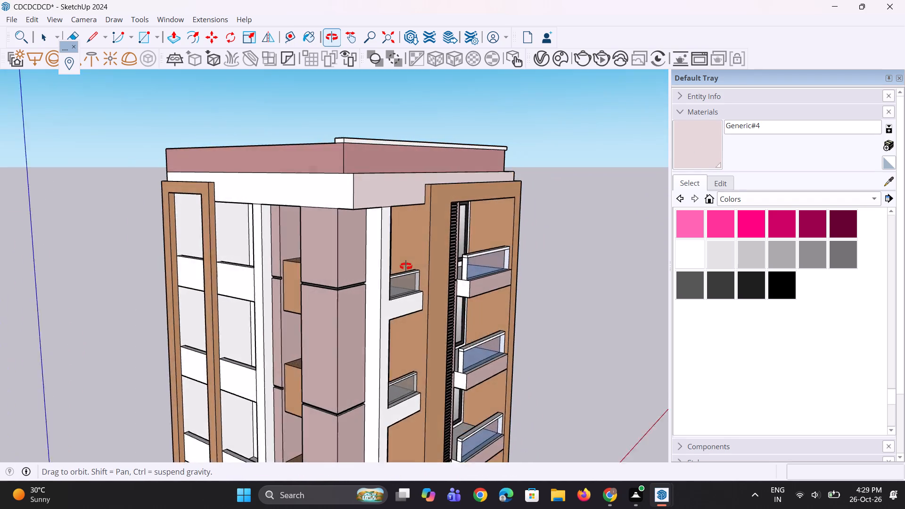
{"action": "middle_click_drag", "start_coordinate": [406, 266], "coordinate": [310, 222]}
{"action": "scroll", "coordinate": [289, 174], "scroll_direction": "up", "scroll_amount": 2}
{"action": "left_click", "coordinate": [289, 175]}
{"action": "middle_click_drag", "start_coordinate": [375, 226], "coordinate": [336, 228]}
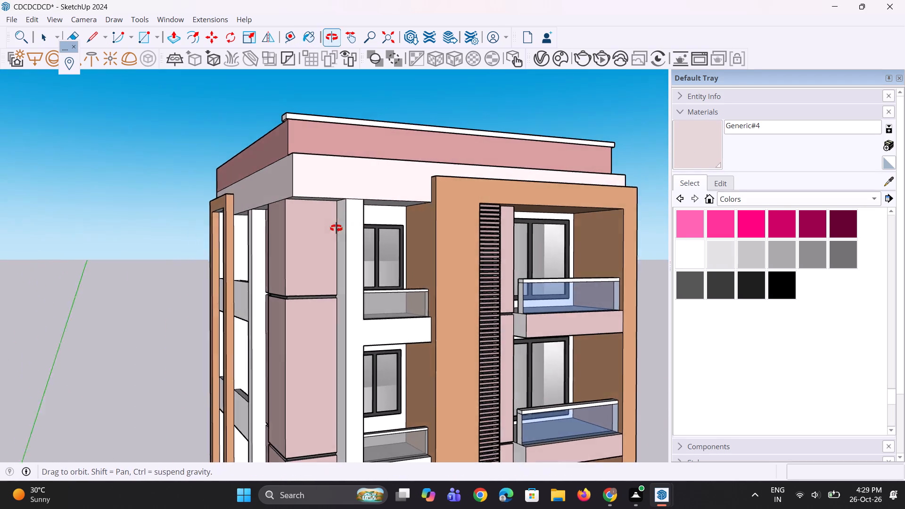
{"action": "middle_click_drag", "start_coordinate": [336, 228], "coordinate": [313, 225]}
Lighten the pale pink material's diffuse colour slightly in the V-Ray Asset Editor.
{"action": "left_click", "coordinate": [541, 66]}
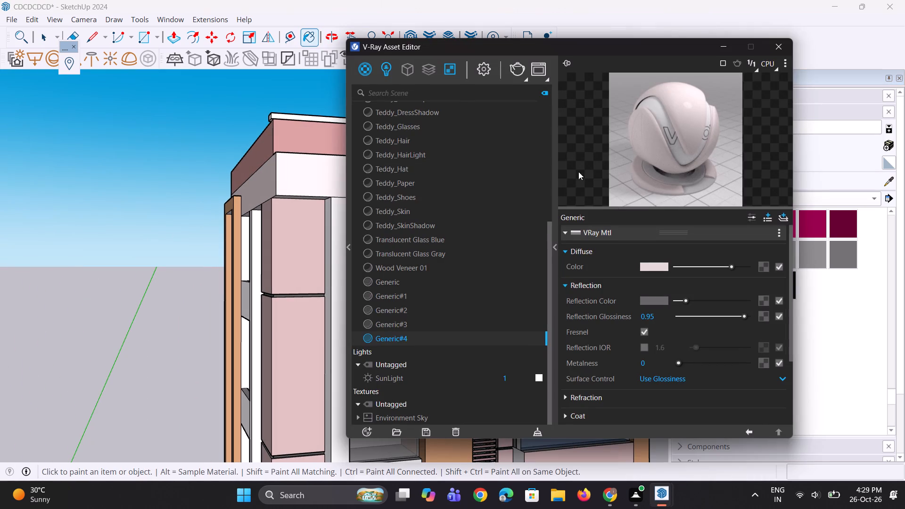
{"action": "left_click_drag", "start_coordinate": [730, 266], "coordinate": [739, 267]}
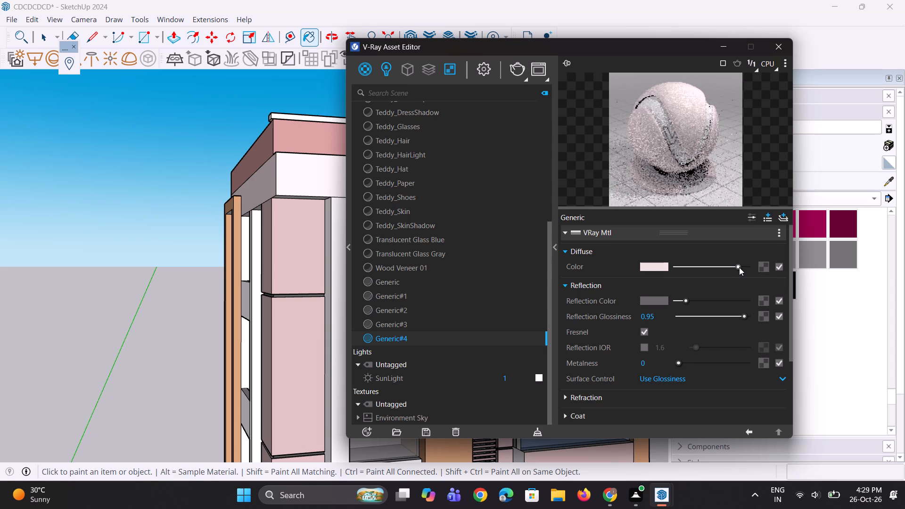
{"action": "left_click_drag", "start_coordinate": [739, 267], "coordinate": [740, 268]}
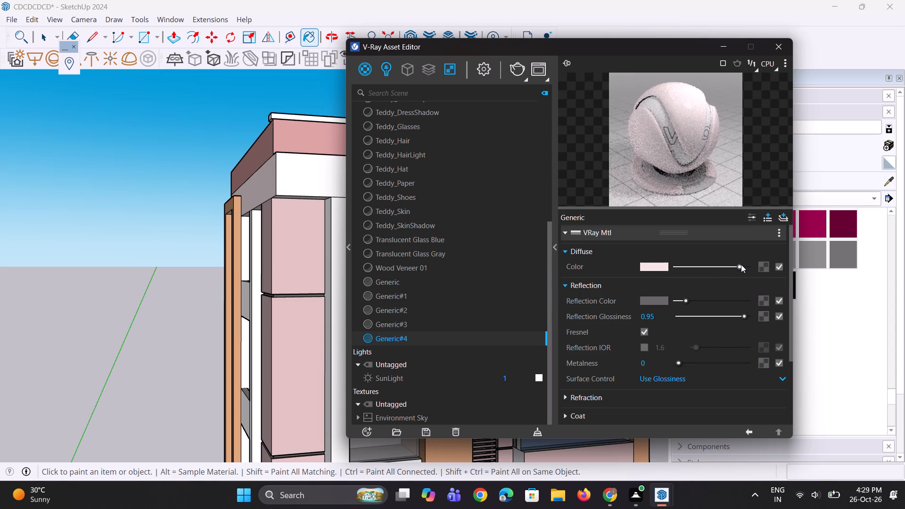
{"action": "left_click", "coordinate": [686, 168]}
{"action": "left_click", "coordinate": [715, 41]}
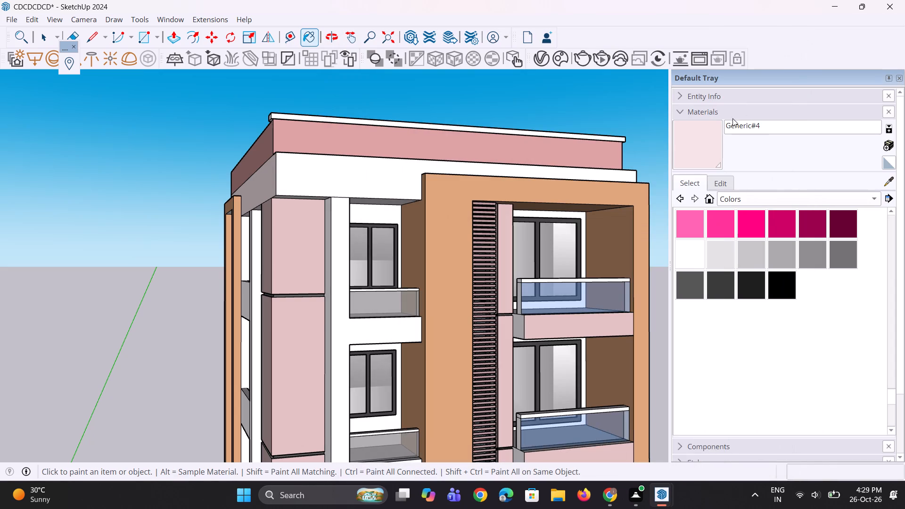
Paint the band below the parapet, the side elevation's white column, its adjoining top spandrel and the recess walls behind it pale pink.
{"action": "scroll", "coordinate": [557, 184], "scroll_direction": "up", "scroll_amount": 2}
{"action": "left_click", "coordinate": [302, 168]}
{"action": "middle_click_drag", "start_coordinate": [229, 197], "coordinate": [326, 203]}
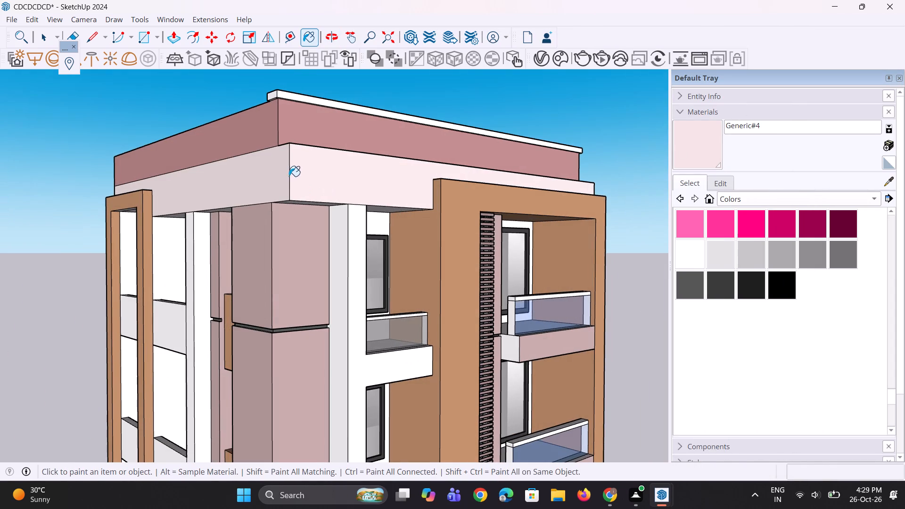
{"action": "left_click", "coordinate": [289, 176]}
{"action": "left_click", "coordinate": [277, 184]}
{"action": "scroll", "coordinate": [195, 260], "scroll_direction": "up", "scroll_amount": 3}
{"action": "left_click", "coordinate": [199, 263]}
{"action": "scroll", "coordinate": [167, 318], "scroll_direction": "up", "scroll_amount": 3}
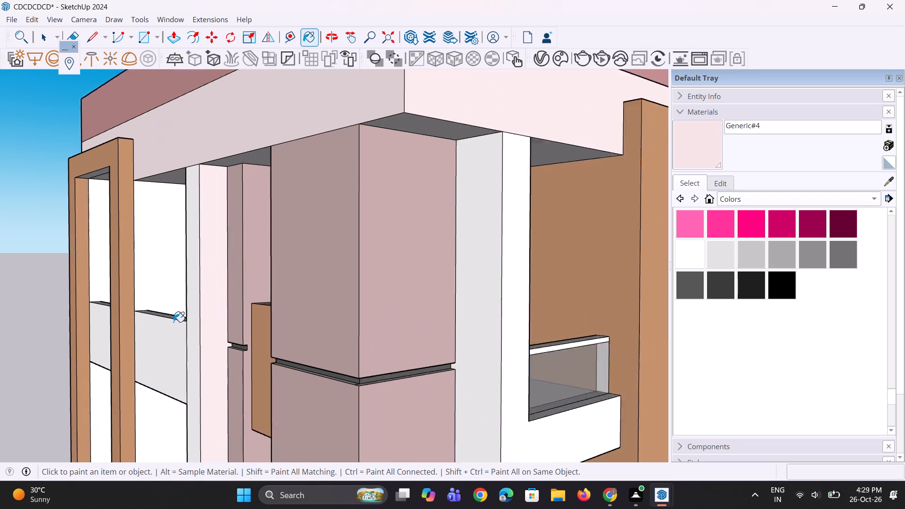
{"action": "left_click", "coordinate": [194, 320]}
{"action": "left_click", "coordinate": [163, 348]}
{"action": "scroll", "coordinate": [173, 296], "scroll_direction": "up", "scroll_amount": 2}
{"action": "left_click", "coordinate": [143, 265]}
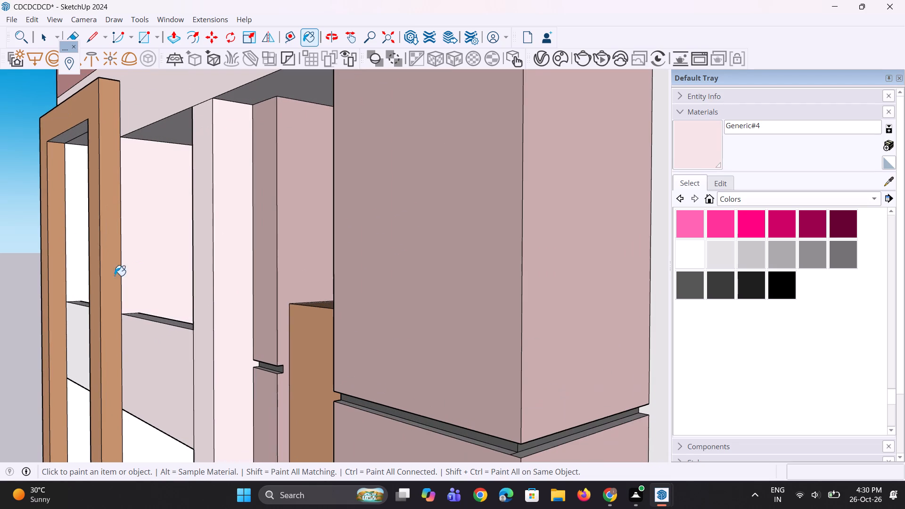
{"action": "left_click", "coordinate": [79, 278]}
Paint the remaining top-storey recess walls and spandrel top ledges on the tan-framed side elevation with the pale pink material.
{"action": "scroll", "coordinate": [153, 233], "scroll_direction": "down", "scroll_amount": 9}
{"action": "middle_click_drag", "start_coordinate": [123, 300], "coordinate": [348, 345]}
{"action": "scroll", "coordinate": [147, 313], "scroll_direction": "up", "scroll_amount": 1}
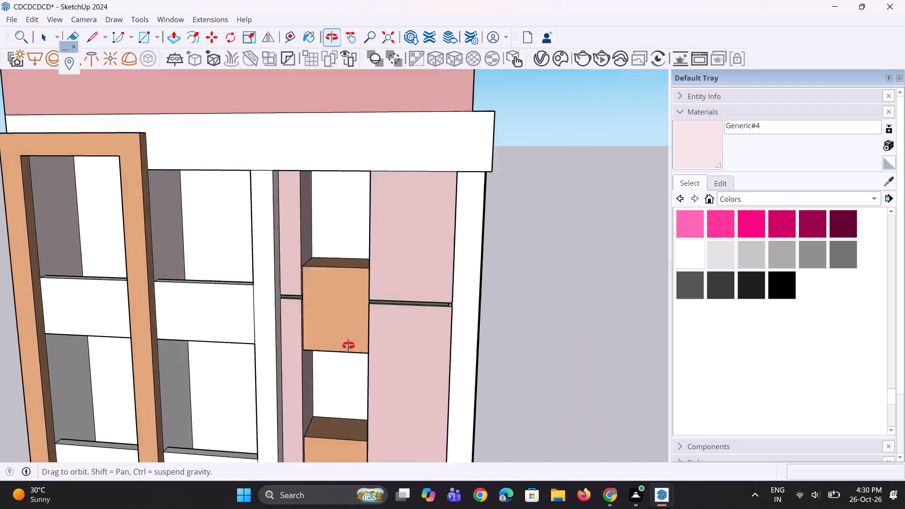
{"action": "middle_click_drag", "start_coordinate": [348, 345], "coordinate": [403, 338]}
{"action": "scroll", "coordinate": [119, 282], "scroll_direction": "up", "scroll_amount": 2}
{"action": "left_click", "coordinate": [127, 252]}
{"action": "middle_click_drag", "start_coordinate": [187, 254], "coordinate": [282, 255]}
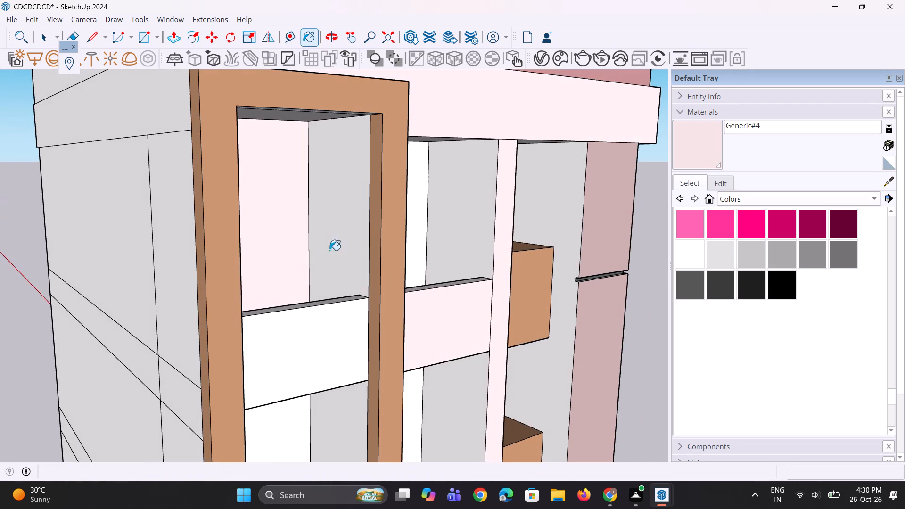
{"action": "left_click", "coordinate": [342, 248]}
{"action": "scroll", "coordinate": [329, 334], "scroll_direction": "up", "scroll_amount": 1}
{"action": "middle_click_drag", "start_coordinate": [329, 334], "coordinate": [264, 399]}
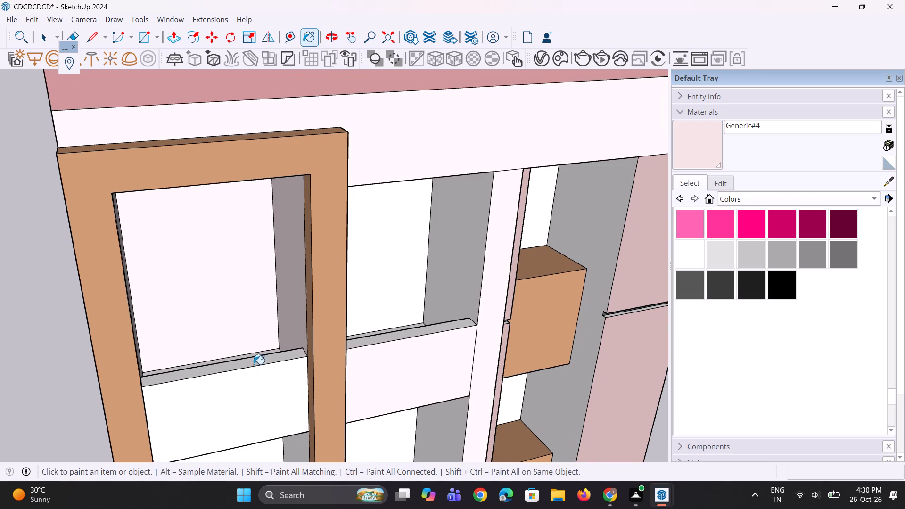
{"action": "left_click", "coordinate": [254, 362]}
{"action": "scroll", "coordinate": [381, 348], "scroll_direction": "up", "scroll_amount": 1}
{"action": "left_click", "coordinate": [382, 338]}
{"action": "middle_click_drag", "start_coordinate": [448, 381], "coordinate": [309, 351]}
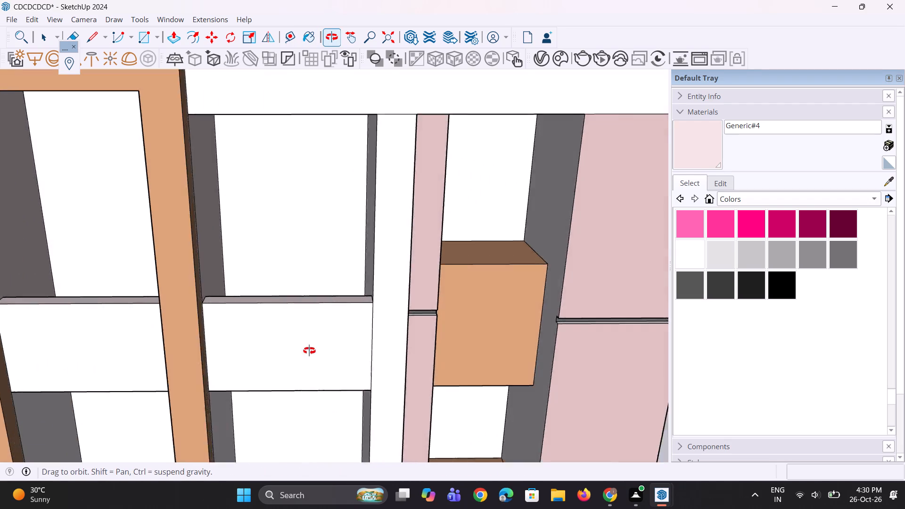
{"action": "middle_click_drag", "start_coordinate": [309, 351], "coordinate": [297, 349]}
{"action": "left_click", "coordinate": [189, 226]}
{"action": "left_click", "coordinate": [156, 242]}
Paint the inner side and back walls of the niches around the tan boxes with the pale pink material.
{"action": "middle_click_drag", "start_coordinate": [164, 275], "coordinate": [347, 260]}
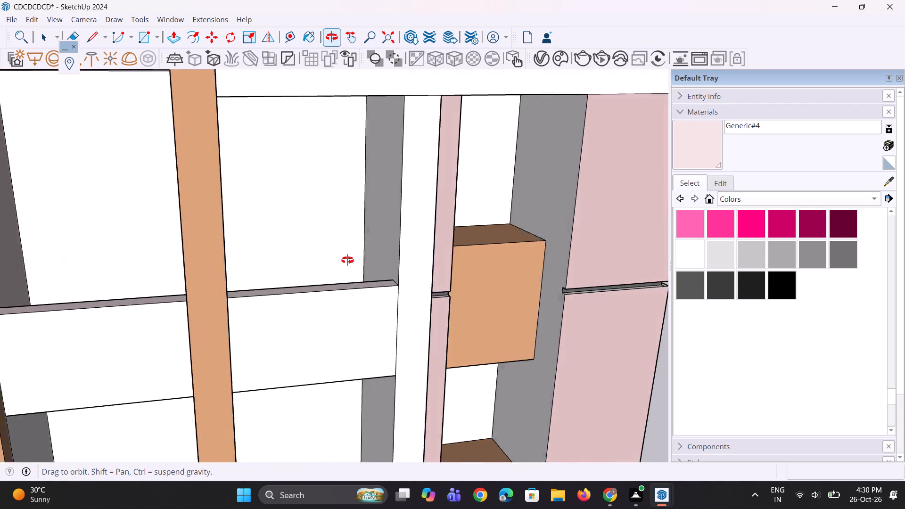
{"action": "middle_click_drag", "start_coordinate": [347, 260], "coordinate": [358, 253]}
{"action": "left_click", "coordinate": [447, 203]}
{"action": "left_click", "coordinate": [556, 173]}
{"action": "middle_click_drag", "start_coordinate": [584, 190], "coordinate": [448, 187]}
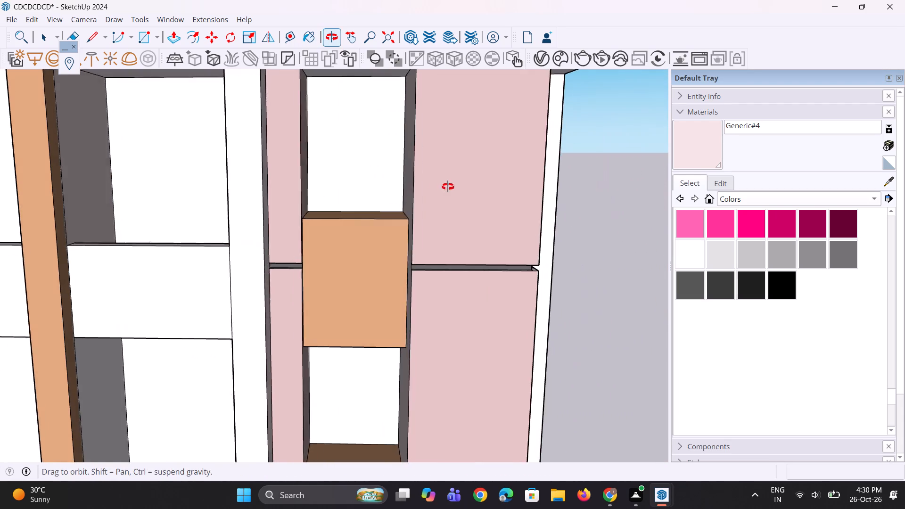
{"action": "middle_click_drag", "start_coordinate": [448, 187], "coordinate": [444, 185]}
{"action": "scroll", "coordinate": [412, 177], "scroll_direction": "up", "scroll_amount": 1}
{"action": "left_click", "coordinate": [367, 168]}
{"action": "middle_click_drag", "start_coordinate": [348, 212], "coordinate": [286, 217]}
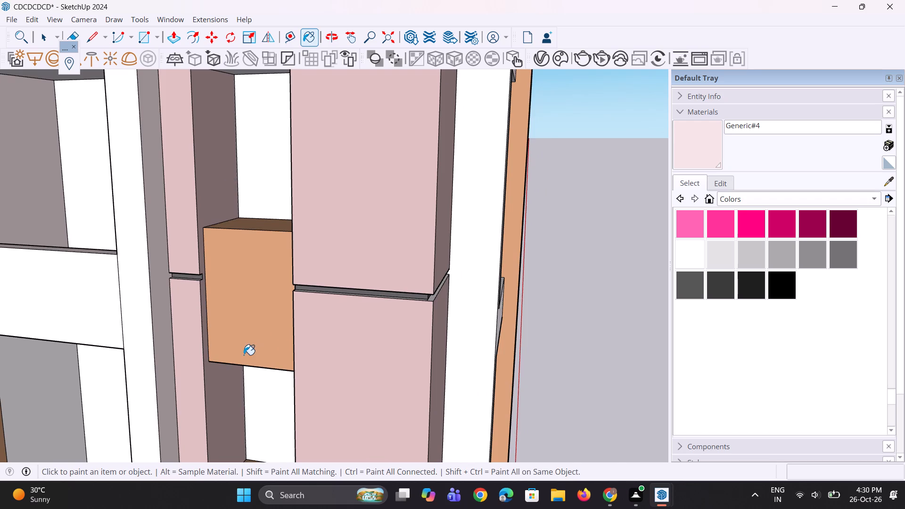
{"action": "middle_click_drag", "start_coordinate": [244, 355], "coordinate": [390, 258]}
{"action": "left_click", "coordinate": [403, 301]}
Paint the side walls, back wall and spandrel underside of the second recess down, between tan frame and column, pale pink.
{"action": "left_click", "coordinate": [315, 303]}
{"action": "left_click", "coordinate": [303, 304]}
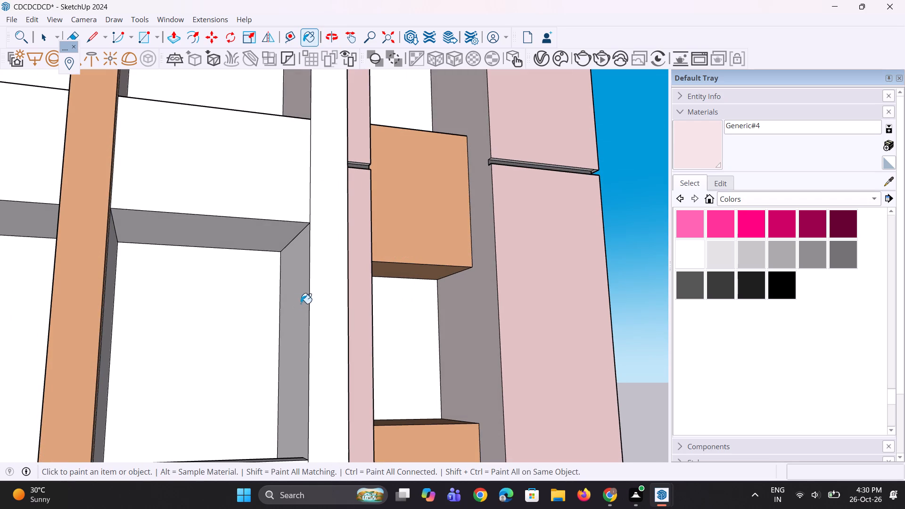
{"action": "left_click", "coordinate": [247, 311]}
{"action": "middle_click_drag", "start_coordinate": [228, 317], "coordinate": [150, 311]}
{"action": "left_click", "coordinate": [23, 318]}
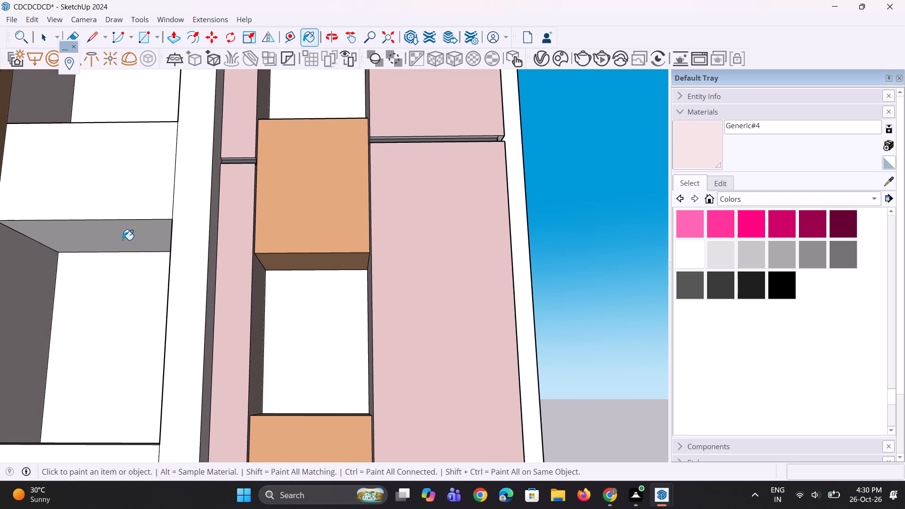
{"action": "left_click", "coordinate": [123, 240]}
{"action": "scroll", "coordinate": [350, 250], "scroll_direction": "down", "scroll_amount": 9}
{"action": "middle_click_drag", "start_coordinate": [244, 229], "coordinate": [231, 284]}
Paint the top spandrel inside the tan frame, its underside and the recess walls around it with the pale pink material.
{"action": "scroll", "coordinate": [208, 263], "scroll_direction": "up", "scroll_amount": 2}
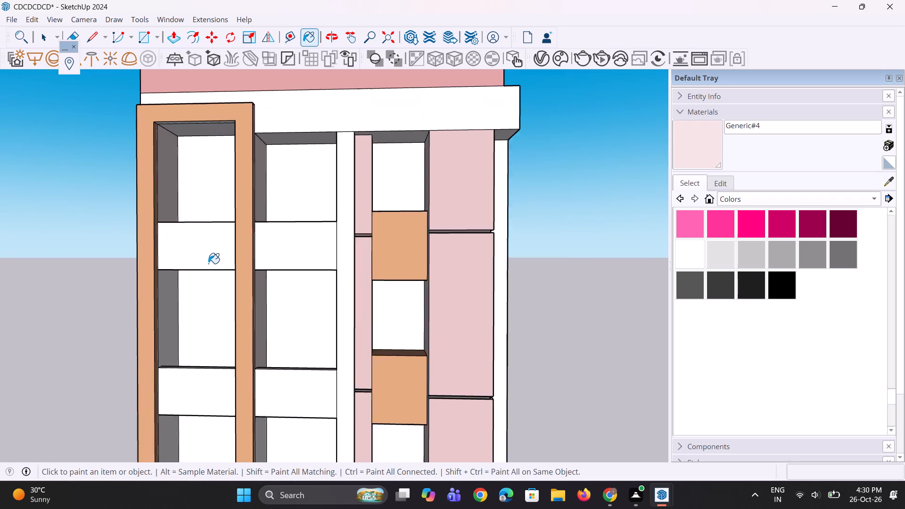
{"action": "scroll", "coordinate": [208, 263], "scroll_direction": "up", "scroll_amount": 1}
{"action": "left_click", "coordinate": [201, 257]}
{"action": "middle_click_drag", "start_coordinate": [165, 253], "coordinate": [150, 257]}
{"action": "left_click", "coordinate": [156, 198]}
{"action": "scroll", "coordinate": [201, 219], "scroll_direction": "up", "scroll_amount": 1}
{"action": "middle_click_drag", "start_coordinate": [204, 218], "coordinate": [262, 203]}
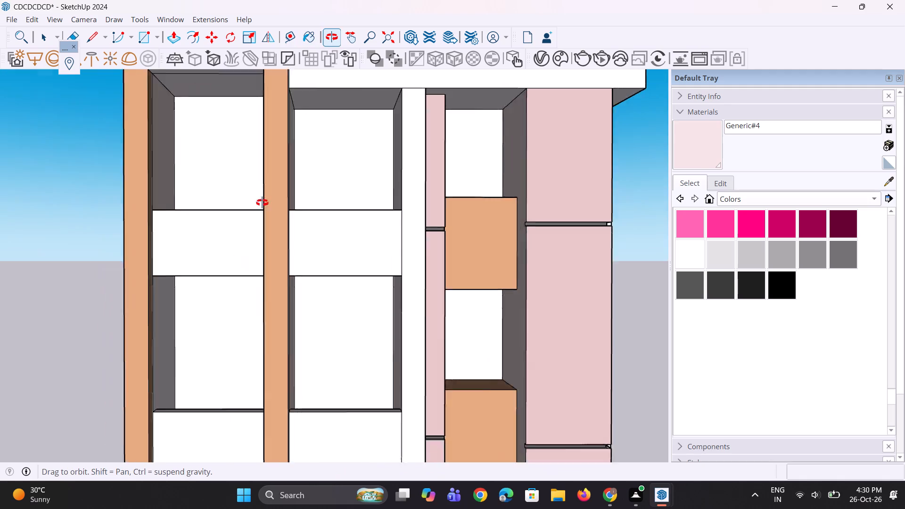
{"action": "middle_click_drag", "start_coordinate": [262, 203], "coordinate": [266, 162]}
{"action": "scroll", "coordinate": [239, 264], "scroll_direction": "up", "scroll_amount": 3}
{"action": "left_click", "coordinate": [247, 230]}
{"action": "middle_click_drag", "start_coordinate": [234, 294], "coordinate": [188, 285]}
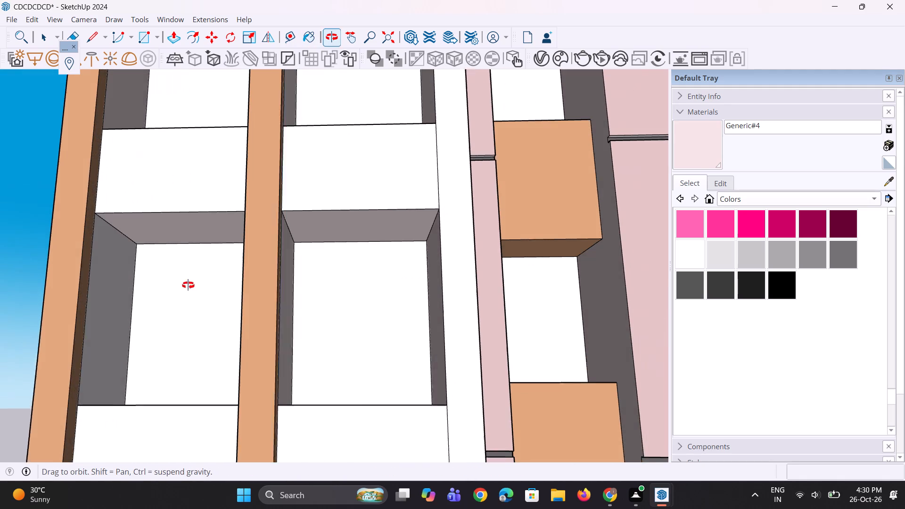
{"action": "middle_click_drag", "start_coordinate": [188, 285], "coordinate": [187, 285]}
{"action": "left_click", "coordinate": [93, 279]}
{"action": "left_click_drag", "start_coordinate": [139, 313], "coordinate": [145, 317]}
Paint the second spandrels from the top, inside the tan frame and beside it, and the adjoining column pale pink.
{"action": "scroll", "coordinate": [183, 356], "scroll_direction": "up", "scroll_amount": 1}
{"action": "middle_click_drag", "start_coordinate": [198, 358], "coordinate": [269, 348]}
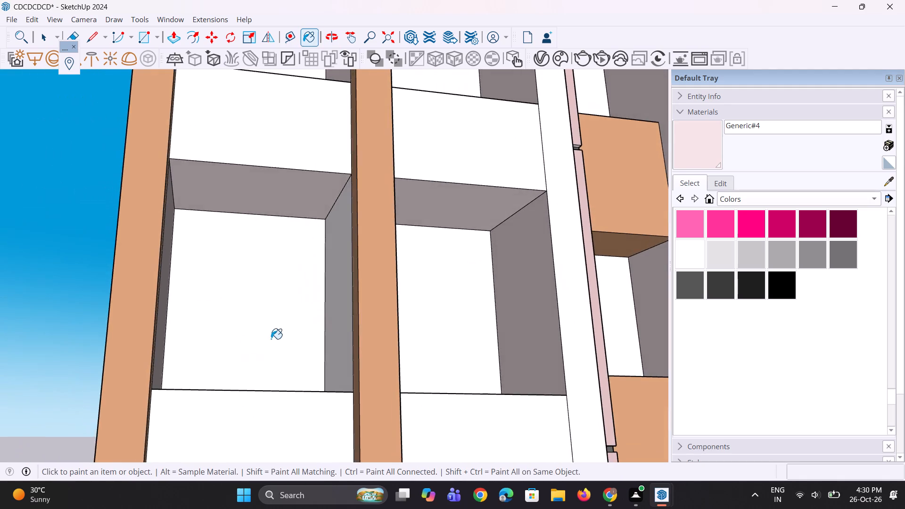
{"action": "scroll", "coordinate": [277, 333], "scroll_direction": "down", "scroll_amount": 5}
{"action": "left_click", "coordinate": [263, 415]}
{"action": "left_click", "coordinate": [396, 403]}
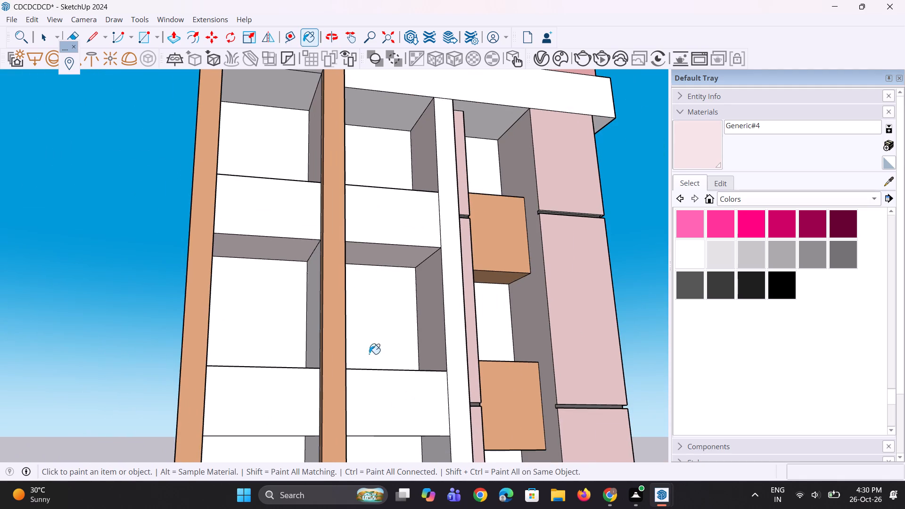
{"action": "scroll", "coordinate": [290, 205], "scroll_direction": "down", "scroll_amount": 4}
{"action": "middle_click_drag", "start_coordinate": [334, 249], "coordinate": [318, 297]}
{"action": "scroll", "coordinate": [387, 386], "scroll_direction": "up", "scroll_amount": 3}
{"action": "left_click", "coordinate": [395, 369]}
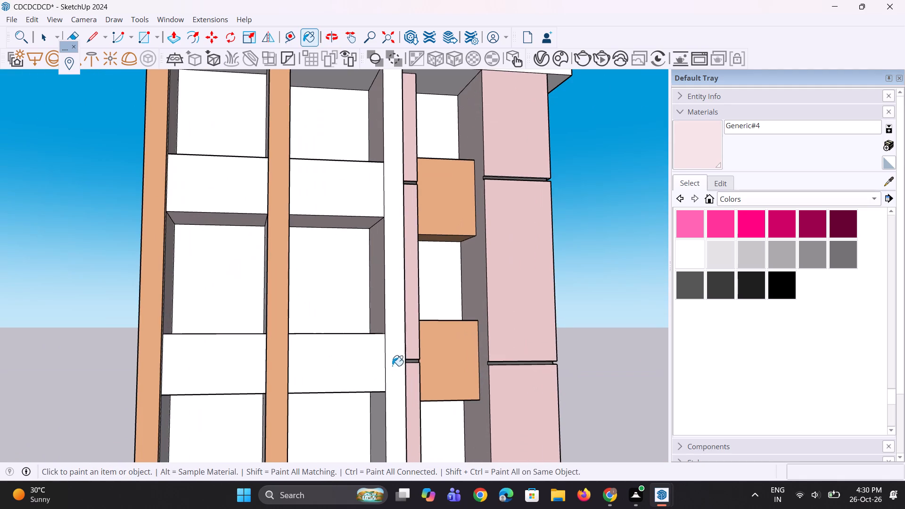
Paint the top ledges of those spandrels, inside the tan frame and between frame and column, pale pink.
{"action": "scroll", "coordinate": [389, 357], "scroll_direction": "up", "scroll_amount": 1}
{"action": "middle_click_drag", "start_coordinate": [388, 358], "coordinate": [383, 411]}
{"action": "scroll", "coordinate": [328, 397], "scroll_direction": "up", "scroll_amount": 9}
{"action": "left_click", "coordinate": [334, 387]}
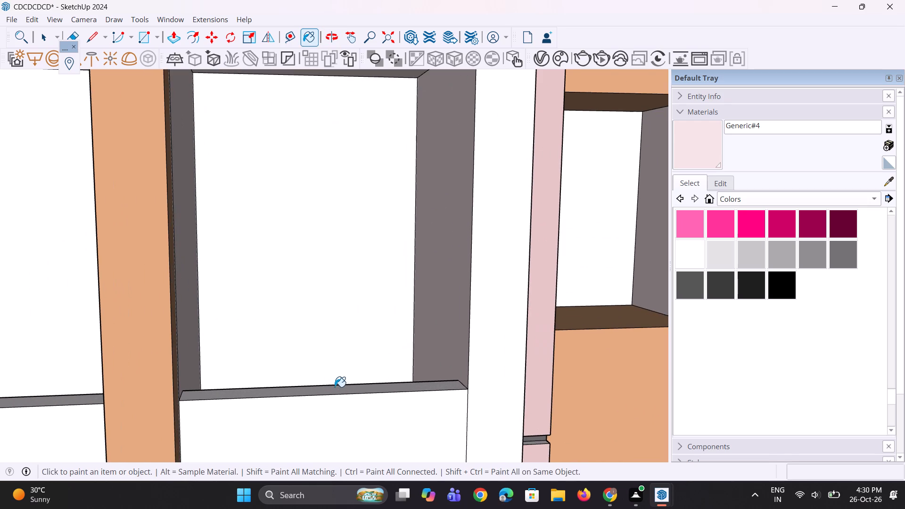
{"action": "middle_click_drag", "start_coordinate": [170, 389], "coordinate": [161, 389]}
{"action": "left_click", "coordinate": [42, 391]}
{"action": "left_click", "coordinate": [49, 400]}
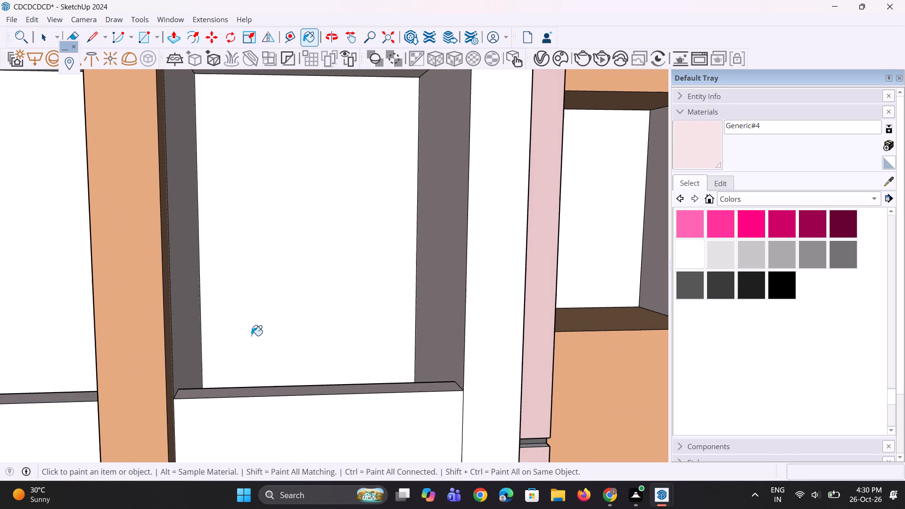
Paint the side wall, spandrel underside and back wall of the third recess down, between tan frame and column, pale pink.
{"action": "scroll", "coordinate": [209, 263], "scroll_direction": "down", "scroll_amount": 5}
{"action": "middle_click_drag", "start_coordinate": [219, 371], "coordinate": [235, 347]}
{"action": "scroll", "coordinate": [214, 347], "scroll_direction": "down", "scroll_amount": 6}
{"action": "scroll", "coordinate": [273, 369], "scroll_direction": "up", "scroll_amount": 1}
{"action": "middle_click_drag", "start_coordinate": [271, 351], "coordinate": [265, 295]}
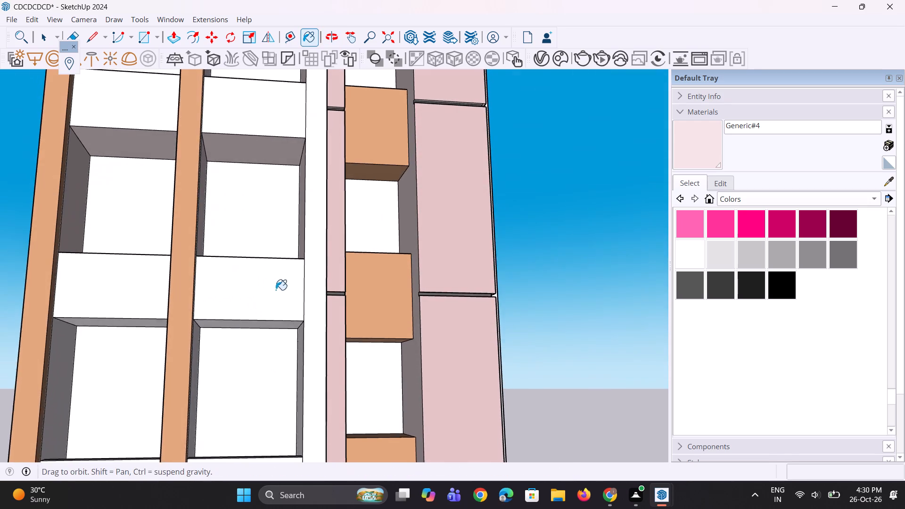
{"action": "scroll", "coordinate": [310, 333], "scroll_direction": "up", "scroll_amount": 3}
{"action": "left_click", "coordinate": [310, 333]}
{"action": "scroll", "coordinate": [302, 359], "scroll_direction": "up", "scroll_amount": 1}
{"action": "middle_click_drag", "start_coordinate": [302, 358], "coordinate": [315, 318]}
{"action": "left_click", "coordinate": [313, 321]}
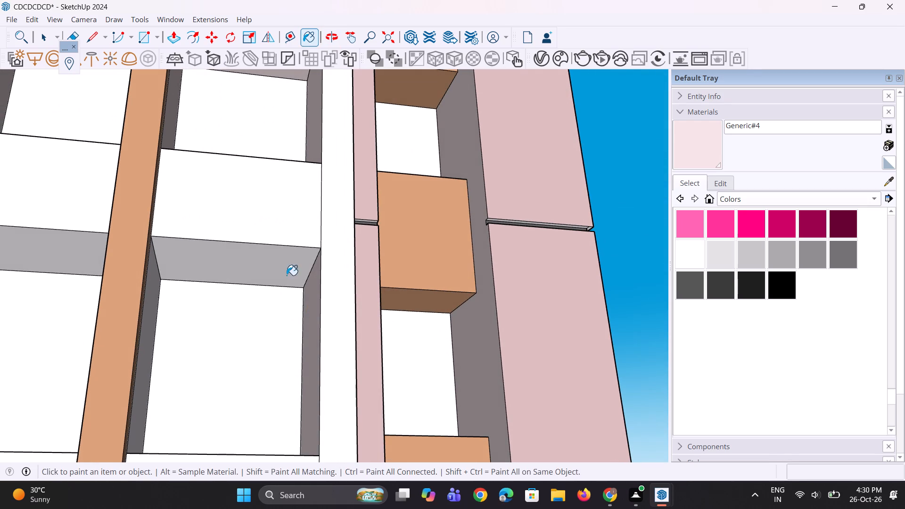
{"action": "left_click", "coordinate": [280, 265]}
{"action": "left_click", "coordinate": [245, 341]}
Paint the back wall, side walls and spandrel underside of the third recess down inside the tan frame pale pink, plus the neighbouring recess's remaining wall.
{"action": "middle_click_drag", "start_coordinate": [241, 355], "coordinate": [158, 357]}
{"action": "left_click", "coordinate": [76, 348]}
{"action": "middle_click_drag", "start_coordinate": [119, 349], "coordinate": [163, 354]}
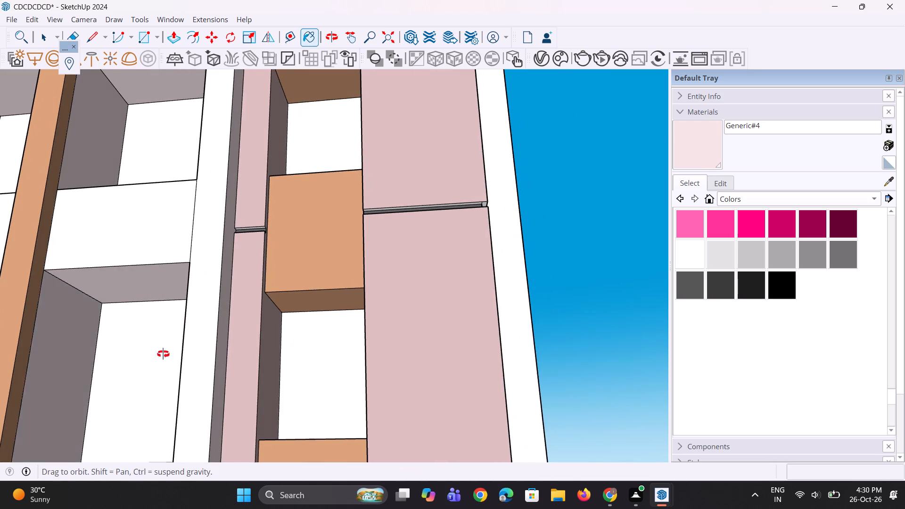
{"action": "middle_click_drag", "start_coordinate": [163, 354], "coordinate": [213, 357]}
{"action": "scroll", "coordinate": [299, 360], "scroll_direction": "down", "scroll_amount": 6}
{"action": "middle_click_drag", "start_coordinate": [82, 357], "coordinate": [94, 396]}
{"action": "left_click", "coordinate": [173, 391]}
{"action": "middle_click_drag", "start_coordinate": [190, 425], "coordinate": [118, 404]}
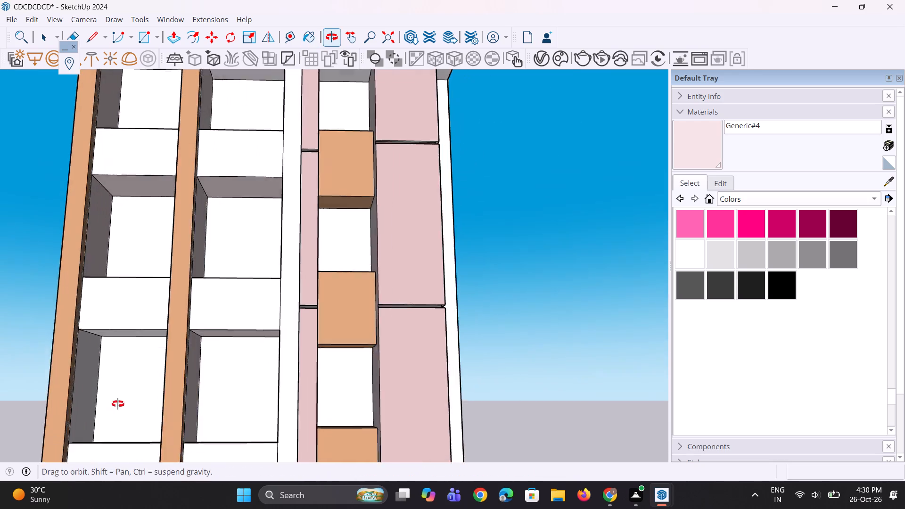
{"action": "middle_click_drag", "start_coordinate": [118, 404], "coordinate": [116, 402]}
{"action": "scroll", "coordinate": [88, 383], "scroll_direction": "up", "scroll_amount": 4}
{"action": "left_click", "coordinate": [84, 378]}
{"action": "left_click", "coordinate": [158, 292]}
{"action": "middle_click_drag", "start_coordinate": [142, 382], "coordinate": [144, 383]}
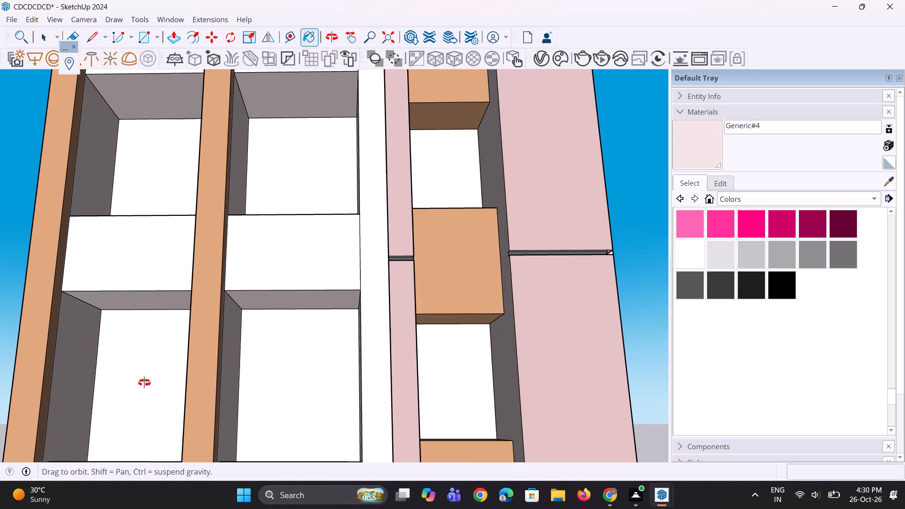
{"action": "middle_click_drag", "start_coordinate": [144, 383], "coordinate": [271, 353]}
{"action": "left_click", "coordinate": [357, 369]}
Paint the third spandrels from the top and their undersides, inside the tan frame and beside it, pale pink.
{"action": "scroll", "coordinate": [270, 311], "scroll_direction": "down", "scroll_amount": 5}
{"action": "middle_click_drag", "start_coordinate": [254, 325], "coordinate": [224, 324]}
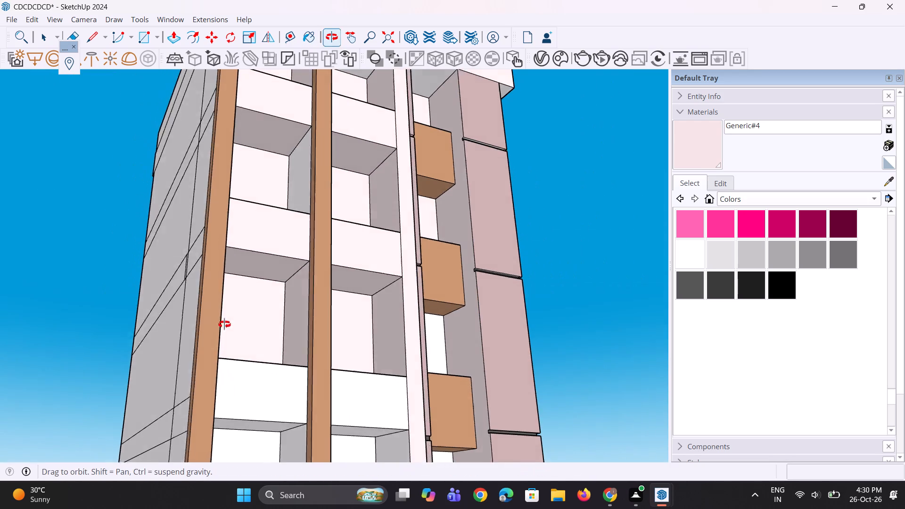
{"action": "middle_click_drag", "start_coordinate": [224, 324], "coordinate": [221, 328]}
{"action": "left_click", "coordinate": [259, 362]}
{"action": "left_click", "coordinate": [254, 409]}
{"action": "left_click", "coordinate": [353, 402]}
{"action": "middle_click_drag", "start_coordinate": [323, 397], "coordinate": [321, 388]}
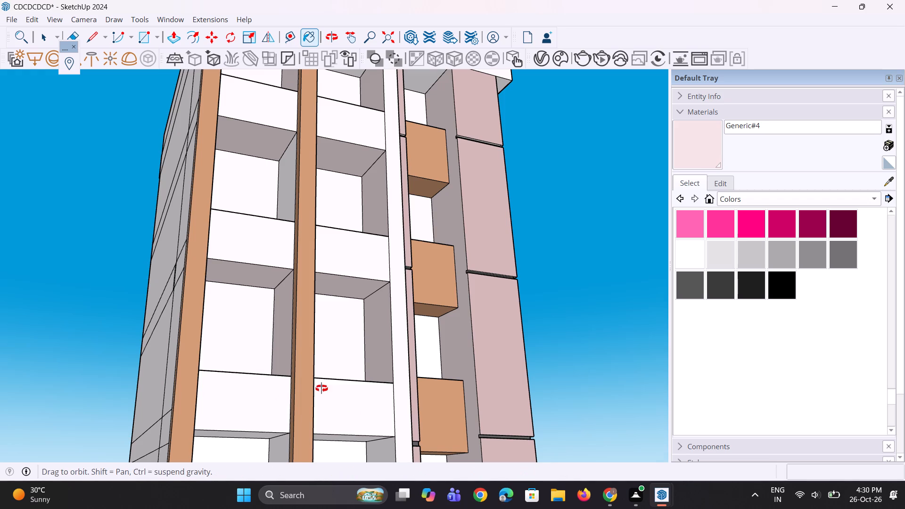
{"action": "middle_click_drag", "start_coordinate": [321, 388], "coordinate": [312, 327]}
{"action": "scroll", "coordinate": [312, 326], "scroll_direction": "up", "scroll_amount": 3}
{"action": "left_click", "coordinate": [345, 378]}
{"action": "left_click_drag", "start_coordinate": [221, 361], "coordinate": [224, 365]}
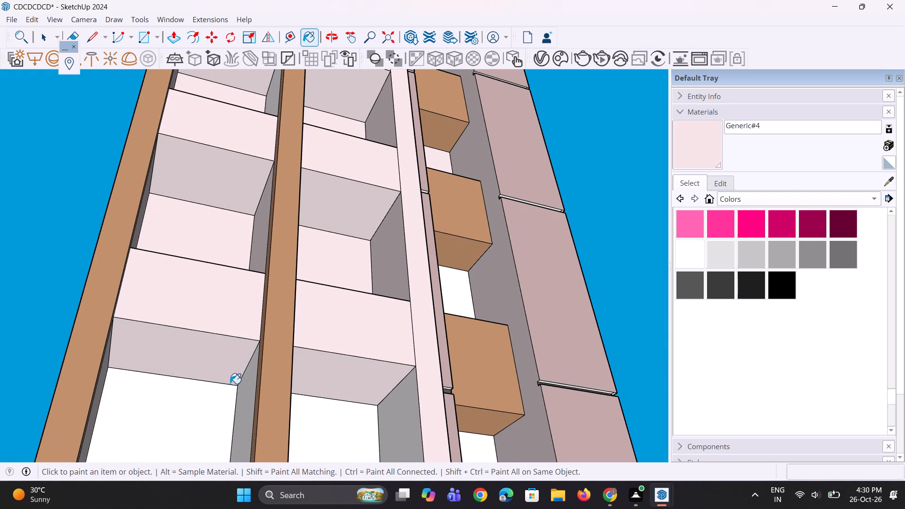
Paint the back and side walls of the lowest recesses, inside the tan frame and beside it, pale pink.
{"action": "scroll", "coordinate": [259, 406], "scroll_direction": "up", "scroll_amount": 1}
{"action": "middle_click_drag", "start_coordinate": [259, 406], "coordinate": [221, 392]}
{"action": "scroll", "coordinate": [178, 394], "scroll_direction": "down", "scroll_amount": 4}
{"action": "left_click", "coordinate": [151, 410]}
{"action": "left_click", "coordinate": [96, 410]}
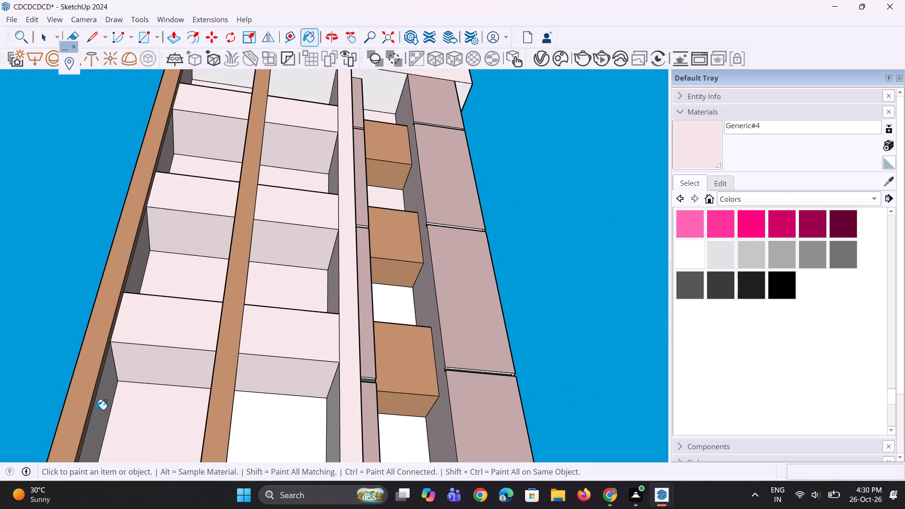
{"action": "middle_click_drag", "start_coordinate": [115, 423], "coordinate": [212, 415]}
{"action": "left_click", "coordinate": [267, 413]}
{"action": "left_click", "coordinate": [348, 423]}
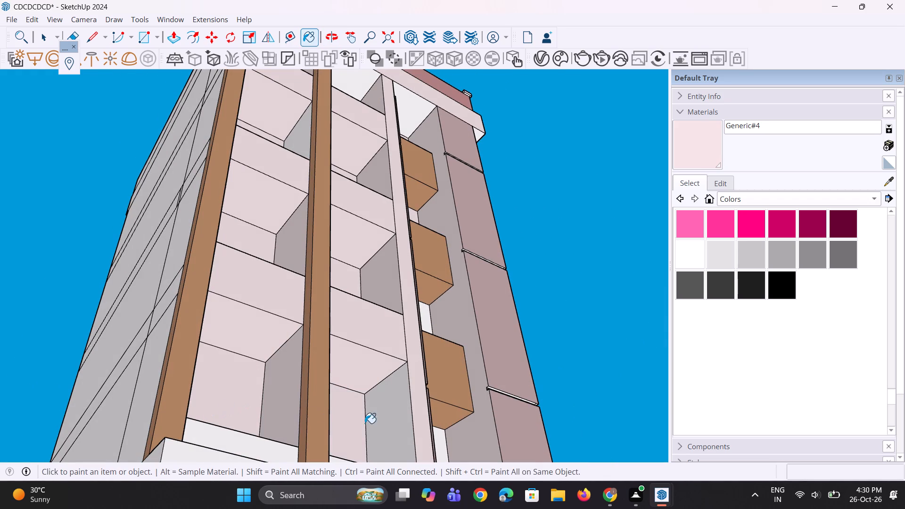
{"action": "left_click", "coordinate": [384, 420]}
{"action": "middle_click_drag", "start_coordinate": [336, 424], "coordinate": [173, 426]}
{"action": "left_click", "coordinate": [197, 415]}
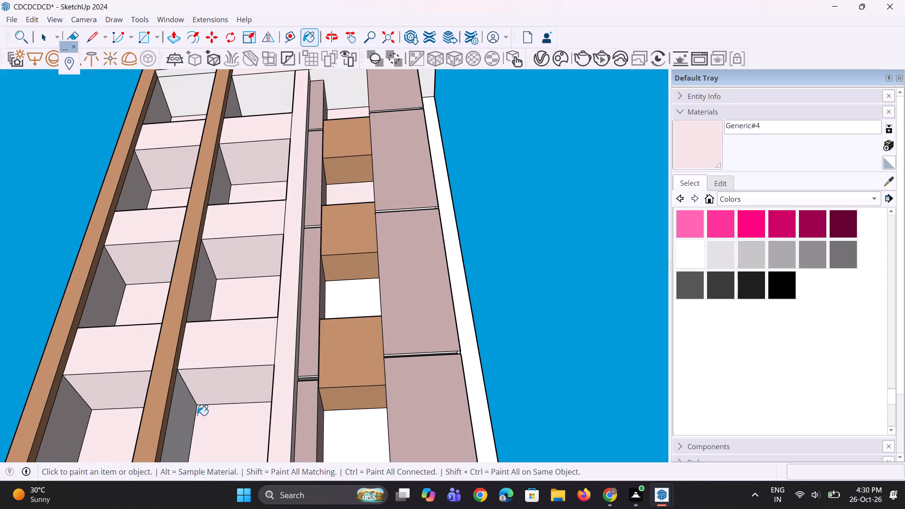
{"action": "left_click", "coordinate": [184, 418]}
Paint the two lowest spandrels just above the podium slab, inside and beside the tan frame, pale pink.
{"action": "scroll", "coordinate": [264, 227], "scroll_direction": "down", "scroll_amount": 5}
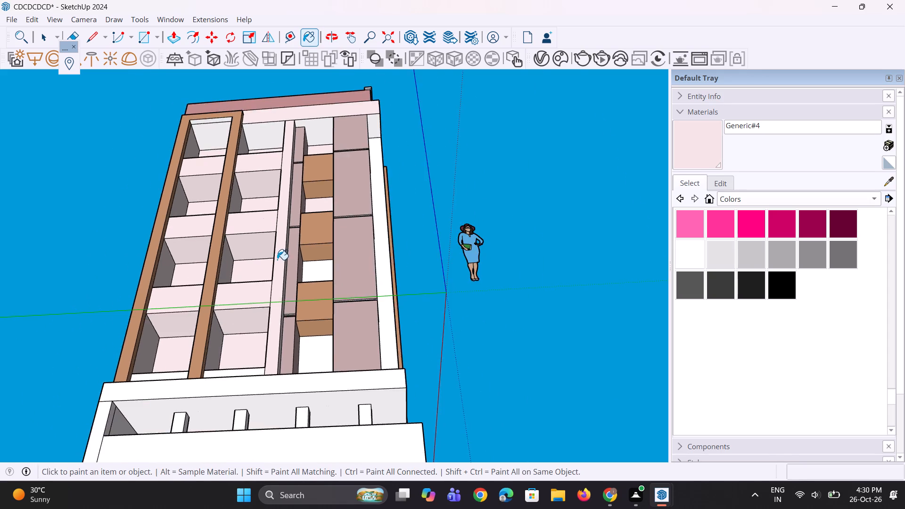
{"action": "scroll", "coordinate": [277, 260], "scroll_direction": "down", "scroll_amount": 5}
{"action": "middle_click_drag", "start_coordinate": [255, 269], "coordinate": [250, 318]}
{"action": "scroll", "coordinate": [250, 353], "scroll_direction": "up", "scroll_amount": 3}
{"action": "middle_click_drag", "start_coordinate": [262, 359], "coordinate": [266, 434]}
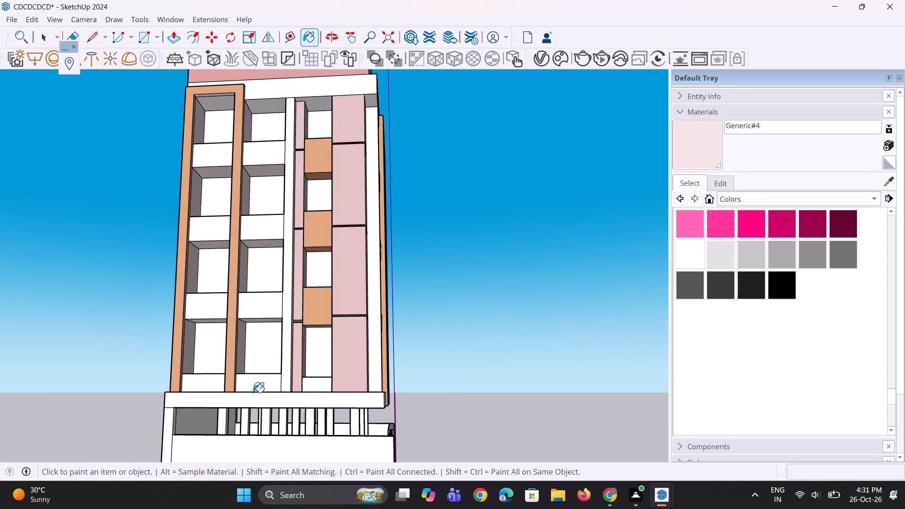
{"action": "scroll", "coordinate": [255, 390], "scroll_direction": "up", "scroll_amount": 2}
{"action": "left_click", "coordinate": [256, 386]}
{"action": "left_click", "coordinate": [202, 386]}
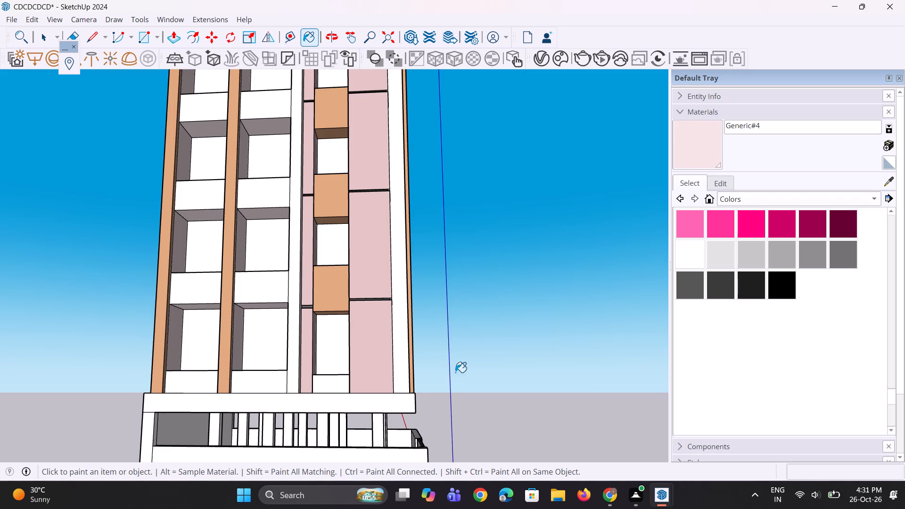
Paint the lower niche back walls around the bottom tan box, the niche's bottom spandrel and the adjoining column base pale pink.
{"action": "scroll", "coordinate": [307, 316], "scroll_direction": "down", "scroll_amount": 3}
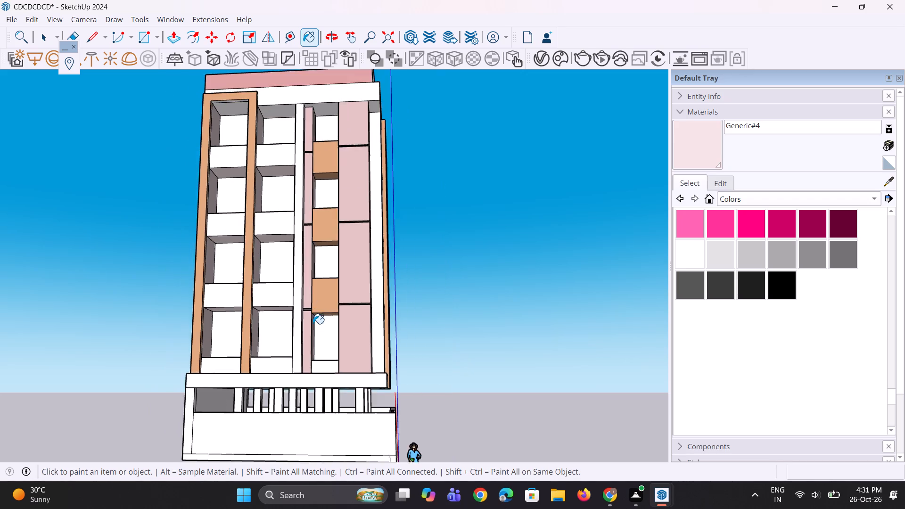
{"action": "middle_click_drag", "start_coordinate": [311, 323], "coordinate": [303, 320]}
{"action": "scroll", "coordinate": [309, 321], "scroll_direction": "up", "scroll_amount": 4}
{"action": "left_click", "coordinate": [321, 332]}
{"action": "scroll", "coordinate": [321, 374], "scroll_direction": "up", "scroll_amount": 3}
{"action": "left_click", "coordinate": [313, 396]}
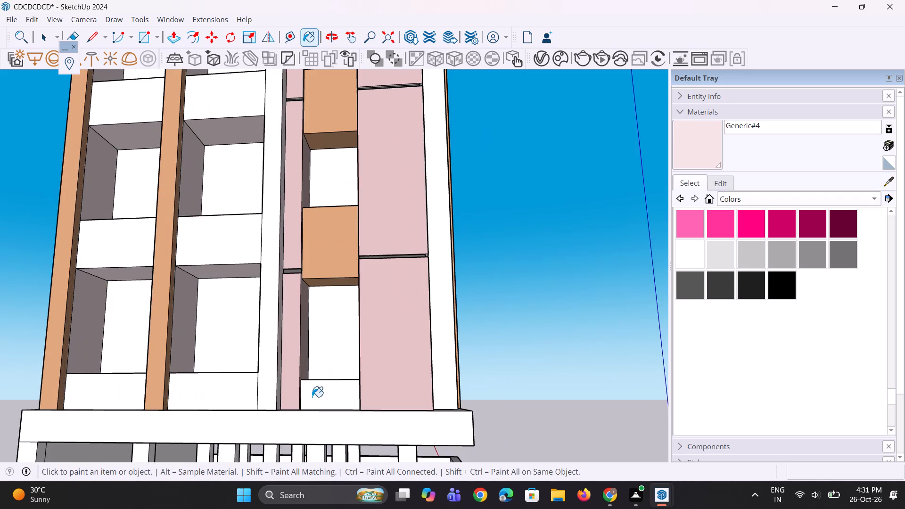
{"action": "left_click", "coordinate": [267, 399]}
{"action": "left_click", "coordinate": [243, 399]}
{"action": "left_click", "coordinate": [329, 167]}
Paint the inner side walls of the niche below the lowest tan box with the pale pink material.
{"action": "middle_click_drag", "start_coordinate": [334, 232], "coordinate": [271, 283]}
{"action": "scroll", "coordinate": [287, 266], "scroll_direction": "up", "scroll_amount": 2}
{"action": "left_click", "coordinate": [305, 381]}
{"action": "middle_click_drag", "start_coordinate": [300, 390], "coordinate": [350, 386]}
{"action": "scroll", "coordinate": [300, 390], "scroll_direction": "up", "scroll_amount": 1}
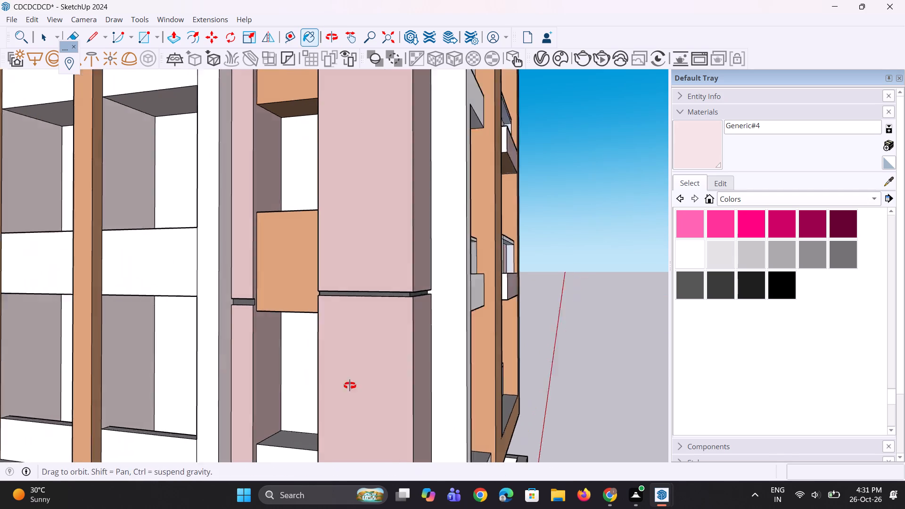
{"action": "middle_click_drag", "start_coordinate": [350, 386], "coordinate": [366, 380]}
{"action": "scroll", "coordinate": [318, 349], "scroll_direction": "down", "scroll_amount": 7}
{"action": "middle_click_drag", "start_coordinate": [259, 339], "coordinate": [110, 305]}
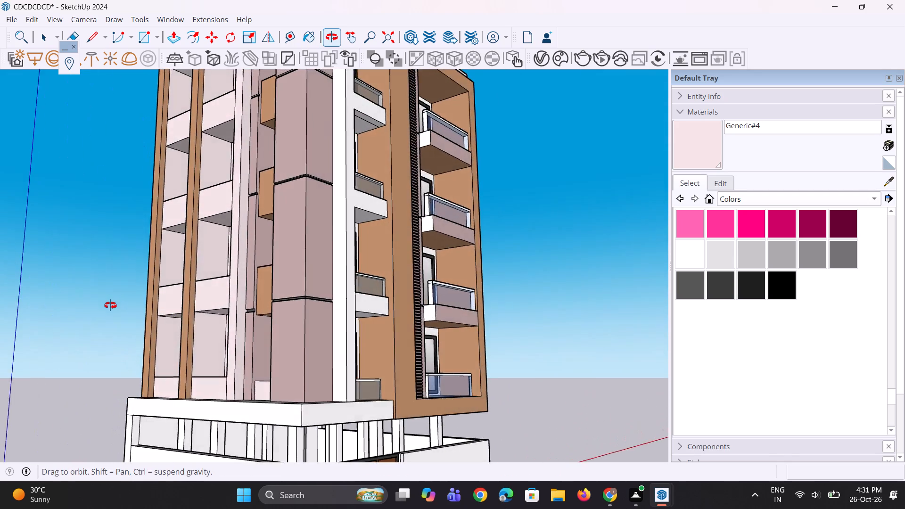
{"action": "middle_click_drag", "start_coordinate": [110, 305], "coordinate": [464, 335]}
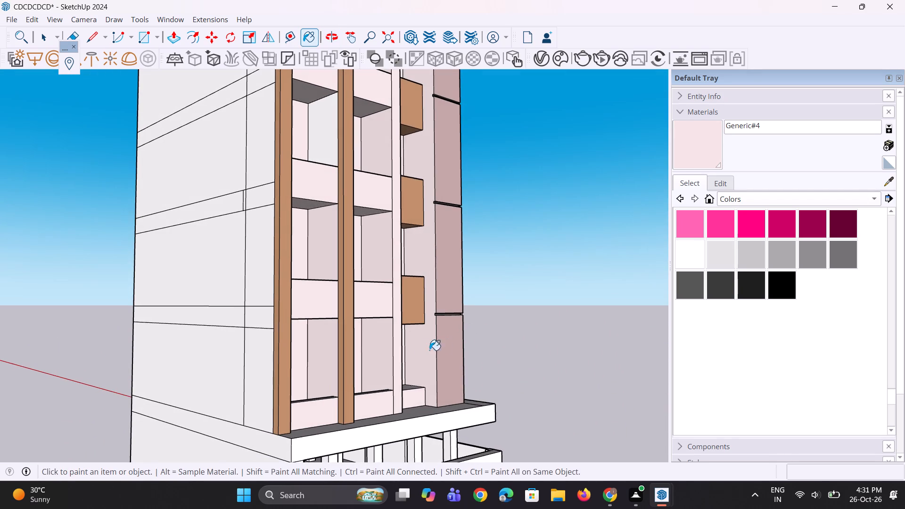
{"action": "left_click", "coordinate": [412, 354]}
Paint the remaining niche back walls between and above the tan boxes, and the roof band above, pale pink.
{"action": "middle_click_drag", "start_coordinate": [441, 360], "coordinate": [423, 362]}
{"action": "middle_click_drag", "start_coordinate": [420, 358], "coordinate": [367, 383]}
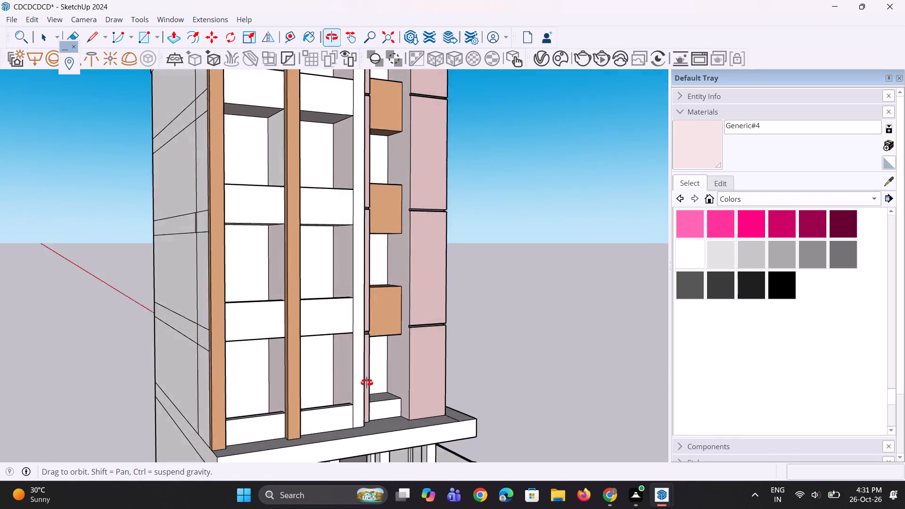
{"action": "middle_click_drag", "start_coordinate": [367, 383], "coordinate": [317, 365]}
{"action": "scroll", "coordinate": [314, 345], "scroll_direction": "up", "scroll_amount": 1}
{"action": "left_click", "coordinate": [363, 264]}
{"action": "middle_click_drag", "start_coordinate": [373, 272], "coordinate": [346, 293]}
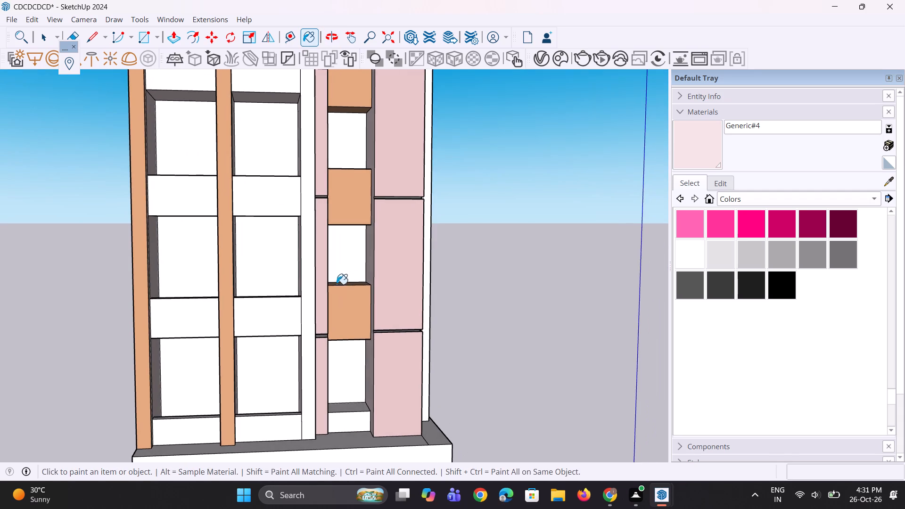
{"action": "scroll", "coordinate": [340, 263], "scroll_direction": "up", "scroll_amount": 3}
{"action": "middle_click_drag", "start_coordinate": [337, 272], "coordinate": [216, 322]}
{"action": "left_click_drag", "start_coordinate": [257, 150], "coordinate": [259, 156]}
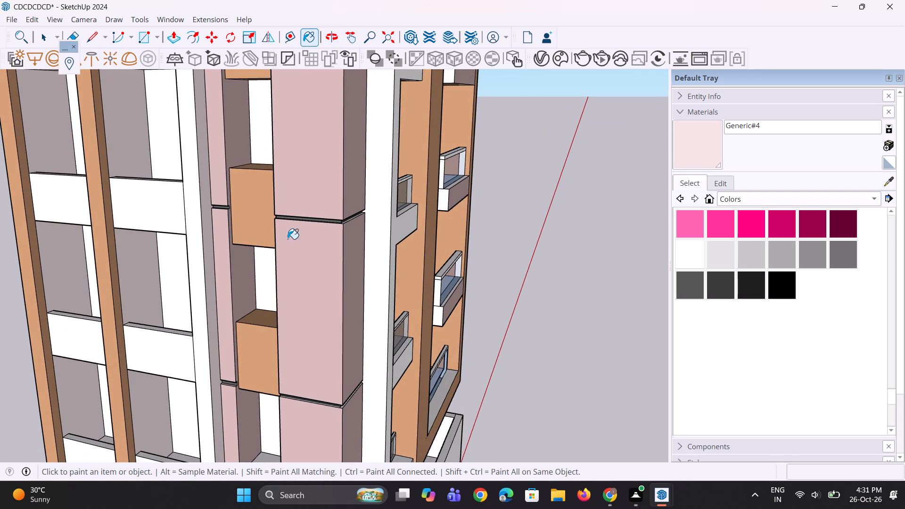
{"action": "scroll", "coordinate": [319, 366], "scroll_direction": "down", "scroll_amount": 11}
{"action": "scroll", "coordinate": [332, 329], "scroll_direction": "up", "scroll_amount": 2}
{"action": "middle_click_drag", "start_coordinate": [330, 325], "coordinate": [351, 286]}
{"action": "scroll", "coordinate": [305, 192], "scroll_direction": "up", "scroll_amount": 3}
{"action": "left_click", "coordinate": [311, 177]}
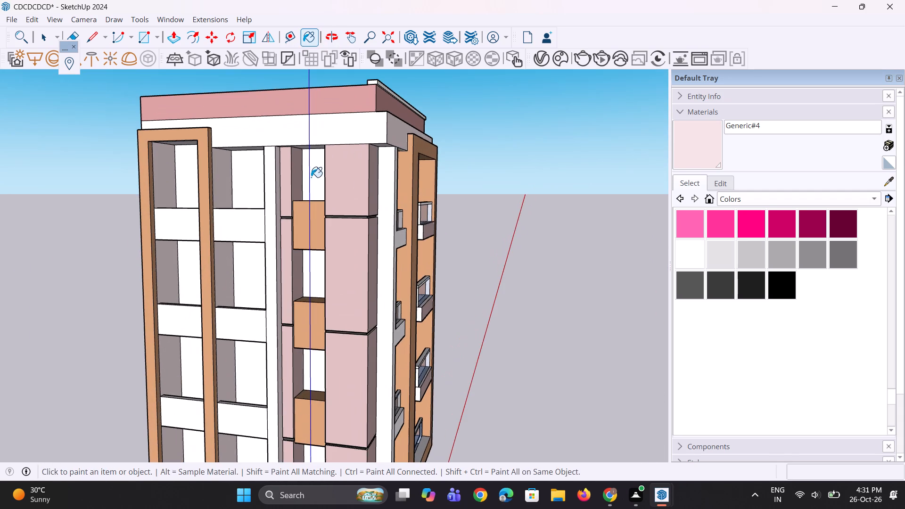
{"action": "left_click", "coordinate": [329, 133]}
Paint both faces of the plain white corner column beside the balconies with the pale pink material.
{"action": "middle_click_drag", "start_coordinate": [357, 144], "coordinate": [231, 133]}
{"action": "scroll", "coordinate": [207, 124], "scroll_direction": "up", "scroll_amount": 4}
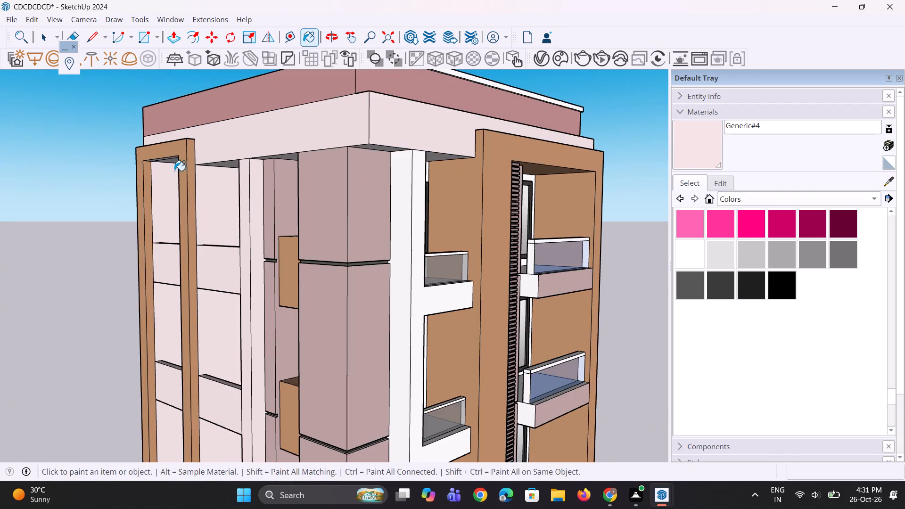
{"action": "scroll", "coordinate": [174, 205], "scroll_direction": "up", "scroll_amount": 2}
{"action": "middle_click_drag", "start_coordinate": [333, 249], "coordinate": [288, 247]}
{"action": "left_click", "coordinate": [447, 188]}
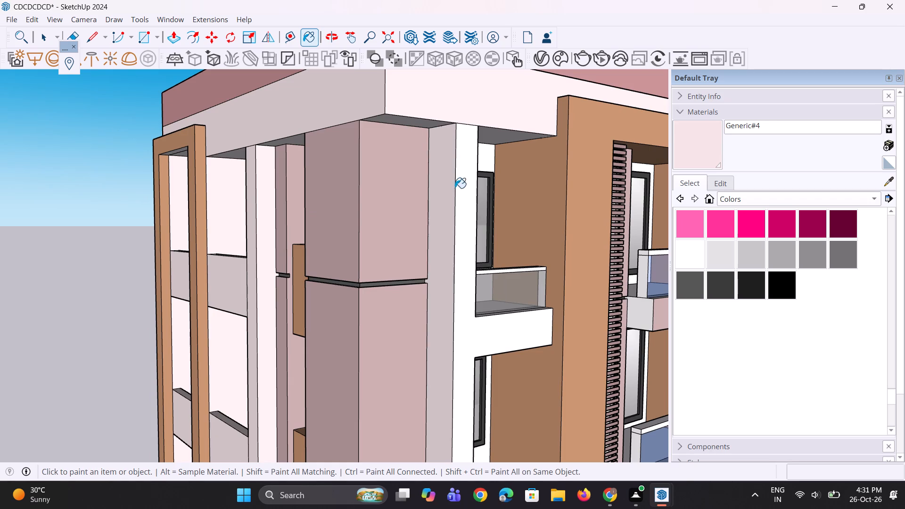
{"action": "left_click", "coordinate": [464, 183]}
Paint the side wall and window wall of the top-storey balcony recess beside the corner column pale pink.
{"action": "middle_click_drag", "start_coordinate": [484, 211], "coordinate": [409, 198]}
{"action": "middle_click_drag", "start_coordinate": [418, 185], "coordinate": [399, 181]}
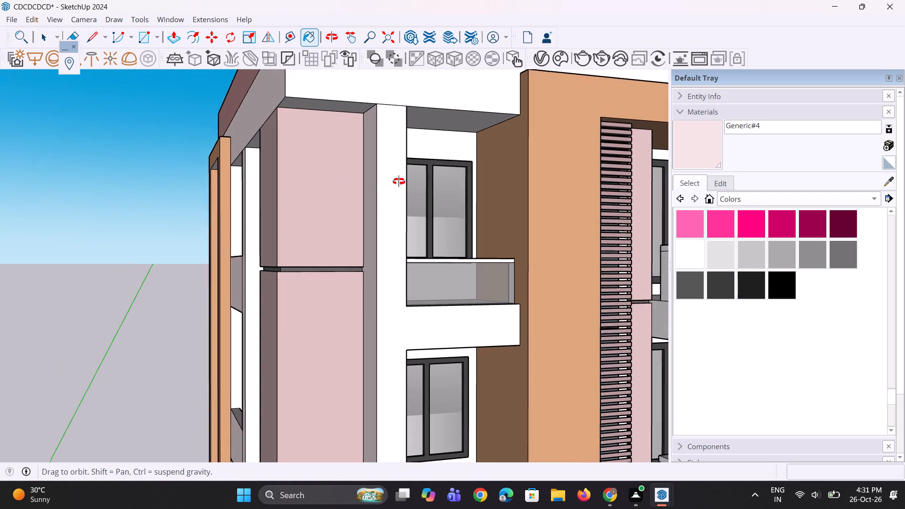
{"action": "middle_click_drag", "start_coordinate": [399, 181], "coordinate": [323, 180]}
{"action": "left_click", "coordinate": [352, 143]}
{"action": "scroll", "coordinate": [357, 164], "scroll_direction": "up", "scroll_amount": 1}
{"action": "middle_click_drag", "start_coordinate": [356, 165], "coordinate": [280, 177]}
{"action": "left_click", "coordinate": [279, 176]}
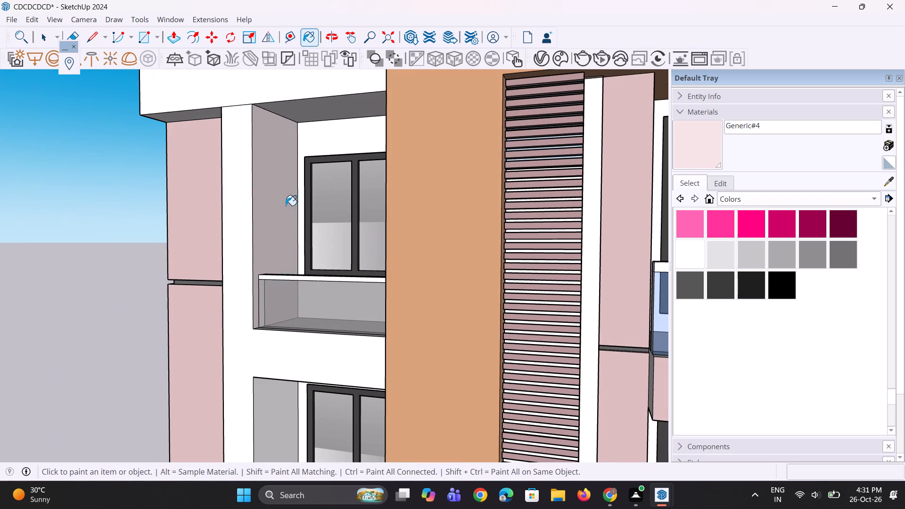
{"action": "scroll", "coordinate": [287, 208], "scroll_direction": "down", "scroll_amount": 4}
{"action": "middle_click_drag", "start_coordinate": [283, 219], "coordinate": [316, 236]}
{"action": "scroll", "coordinate": [347, 154], "scroll_direction": "up", "scroll_amount": 1}
{"action": "left_click", "coordinate": [347, 154]}
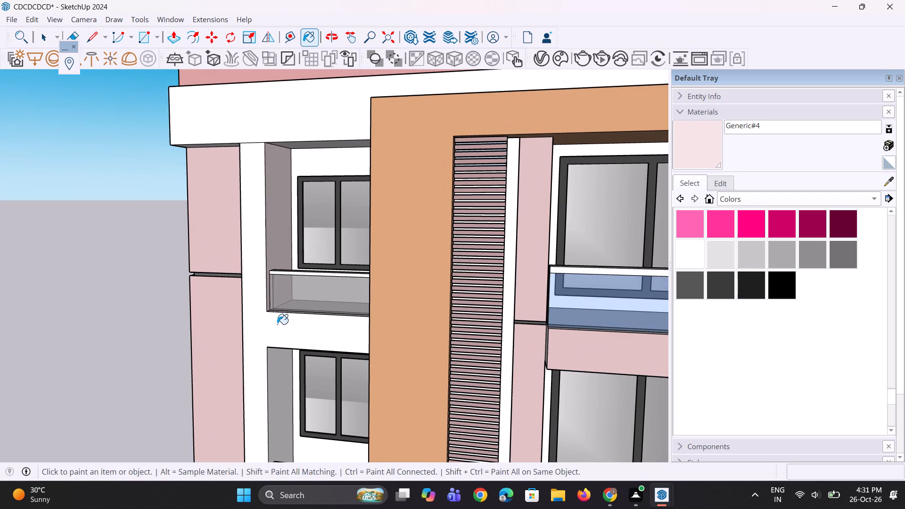
Paint the spandrel below the top-storey corner balcony and the adjoining column face with the pale pink material.
{"action": "left_click", "coordinate": [248, 342]}
{"action": "left_click", "coordinate": [287, 337]}
{"action": "scroll", "coordinate": [348, 231], "scroll_direction": "down", "scroll_amount": 5}
{"action": "middle_click_drag", "start_coordinate": [329, 368], "coordinate": [329, 345]}
{"action": "scroll", "coordinate": [329, 368], "scroll_direction": "up", "scroll_amount": 1}
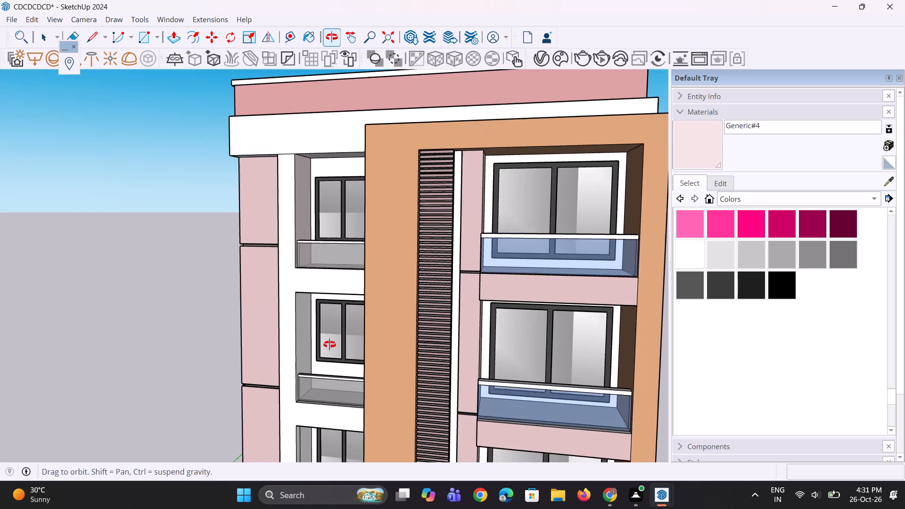
Paint the side wall and window wall of a small balcony recess beside the tan frame with the pale pink material.
{"action": "middle_click_drag", "start_coordinate": [329, 345], "coordinate": [329, 329]}
{"action": "left_click", "coordinate": [303, 340]}
{"action": "scroll", "coordinate": [300, 313], "scroll_direction": "up", "scroll_amount": 7}
{"action": "left_click_drag", "start_coordinate": [340, 287], "coordinate": [346, 284]}
{"action": "scroll", "coordinate": [349, 282], "scroll_direction": "up", "scroll_amount": 1}
{"action": "middle_click_drag", "start_coordinate": [350, 280], "coordinate": [353, 259]}
{"action": "left_click", "coordinate": [353, 258]}
{"action": "middle_click_drag", "start_coordinate": [348, 272], "coordinate": [355, 247]}
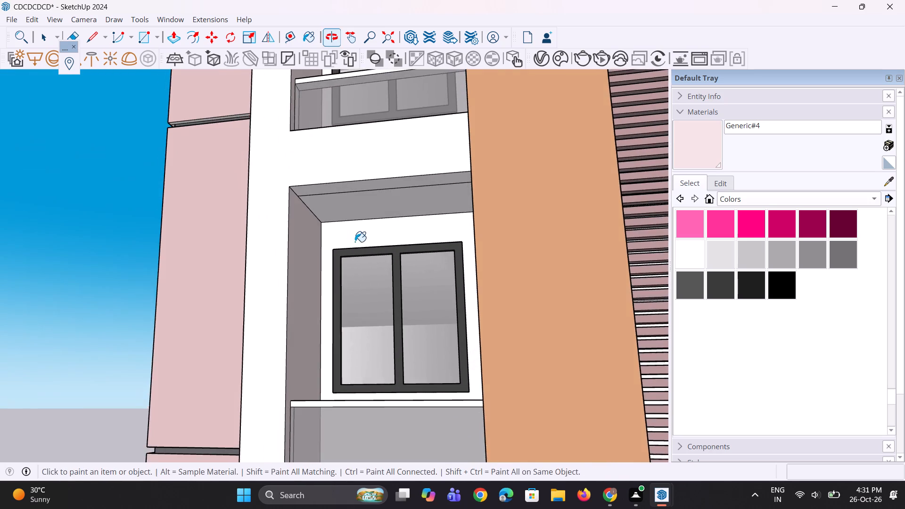
Erase the stray edge running across the ceiling of the small balcony recess.
{"action": "scroll", "coordinate": [355, 241], "scroll_direction": "up", "scroll_amount": 2}
{"action": "key", "text": "e"}
{"action": "left_click", "coordinate": [392, 175]}
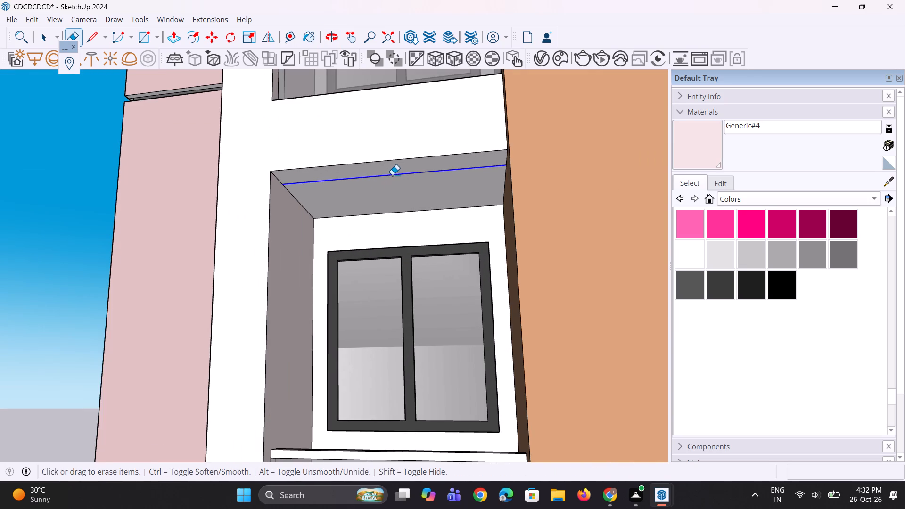
Paint the spandrel, ceiling and window wall of the small balcony recess below pale pink.
{"action": "scroll", "coordinate": [387, 171], "scroll_direction": "down", "scroll_amount": 6}
{"action": "middle_click_drag", "start_coordinate": [367, 246], "coordinate": [363, 261]}
{"action": "scroll", "coordinate": [343, 245], "scroll_direction": "down", "scroll_amount": 4}
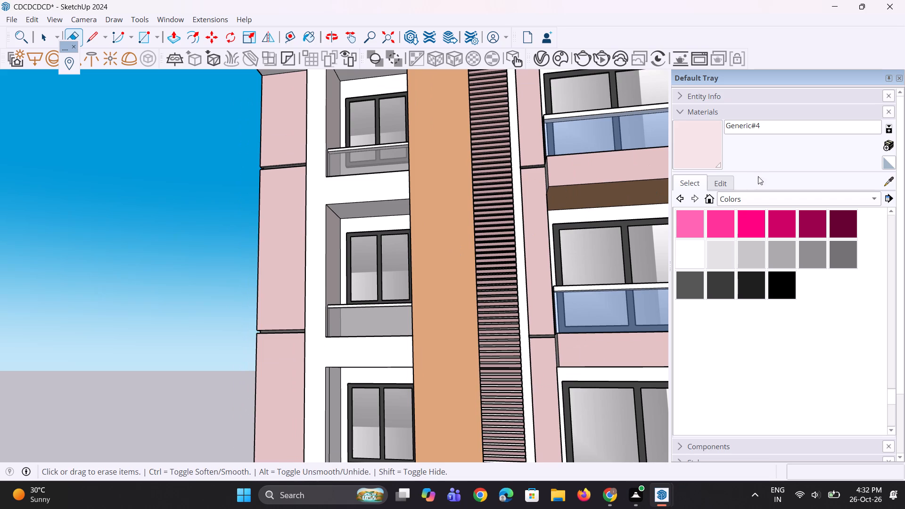
{"action": "left_click", "coordinate": [721, 144]}
{"action": "scroll", "coordinate": [200, 426], "scroll_direction": "up", "scroll_amount": 2}
{"action": "left_click", "coordinate": [385, 327]}
{"action": "middle_click_drag", "start_coordinate": [363, 380], "coordinate": [340, 289]}
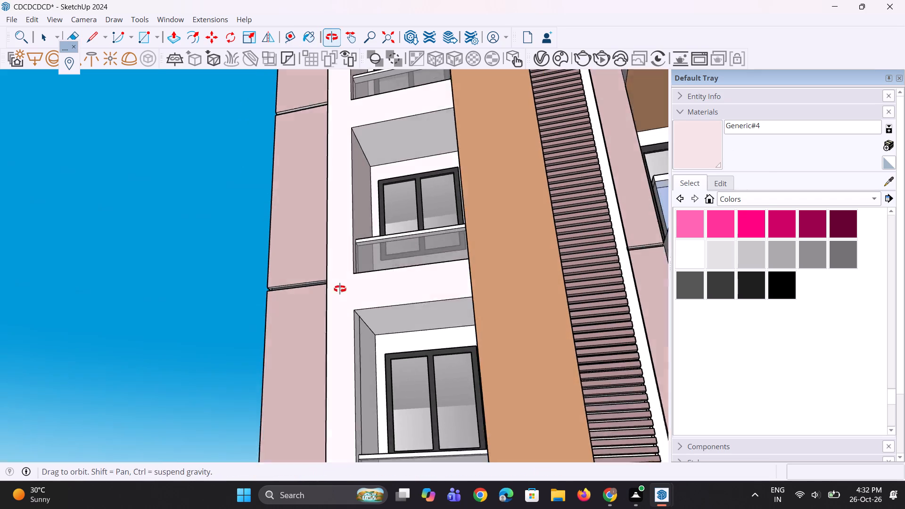
{"action": "middle_click_drag", "start_coordinate": [340, 289], "coordinate": [334, 273]}
{"action": "left_click", "coordinate": [403, 293]}
{"action": "scroll", "coordinate": [403, 327], "scroll_direction": "up", "scroll_amount": 3}
{"action": "left_click", "coordinate": [403, 327]}
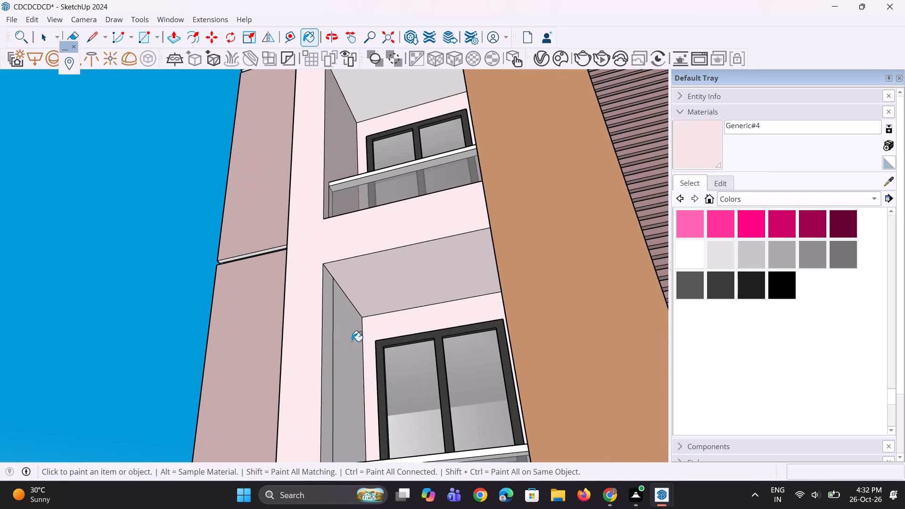
Erase the stray vertical edge on that recess's side wall and paint the wall pale pink.
{"action": "middle_click_drag", "start_coordinate": [331, 346], "coordinate": [302, 341]}
{"action": "key", "text": "e"}
{"action": "left_click", "coordinate": [314, 322]}
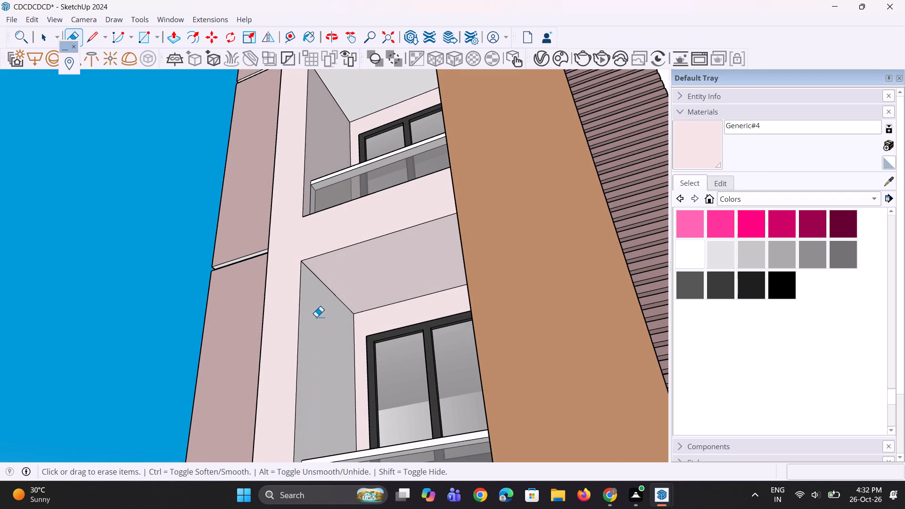
{"action": "left_click", "coordinate": [685, 161]}
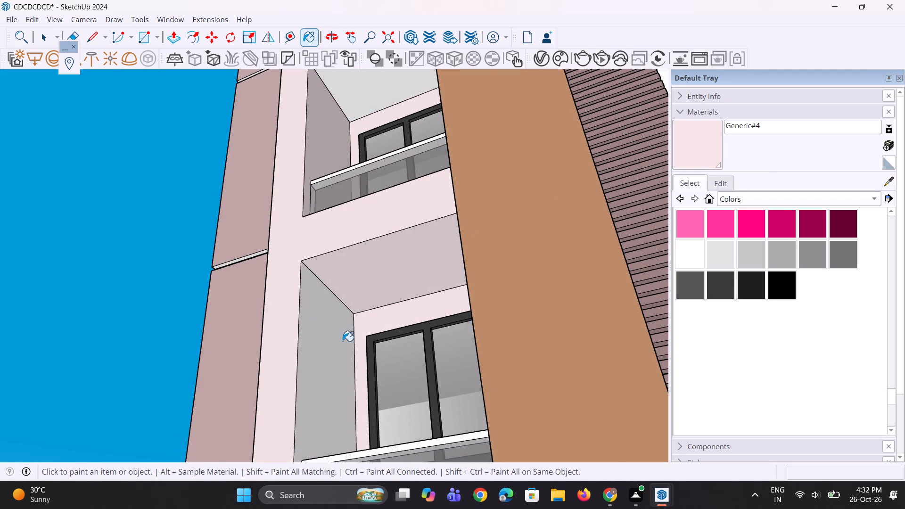
{"action": "left_click", "coordinate": [321, 344]}
Paint the white ceilings of the small balcony recesses on the storeys above and below pale pink.
{"action": "scroll", "coordinate": [324, 274], "scroll_direction": "down", "scroll_amount": 6}
{"action": "middle_click_drag", "start_coordinate": [334, 290], "coordinate": [402, 190]}
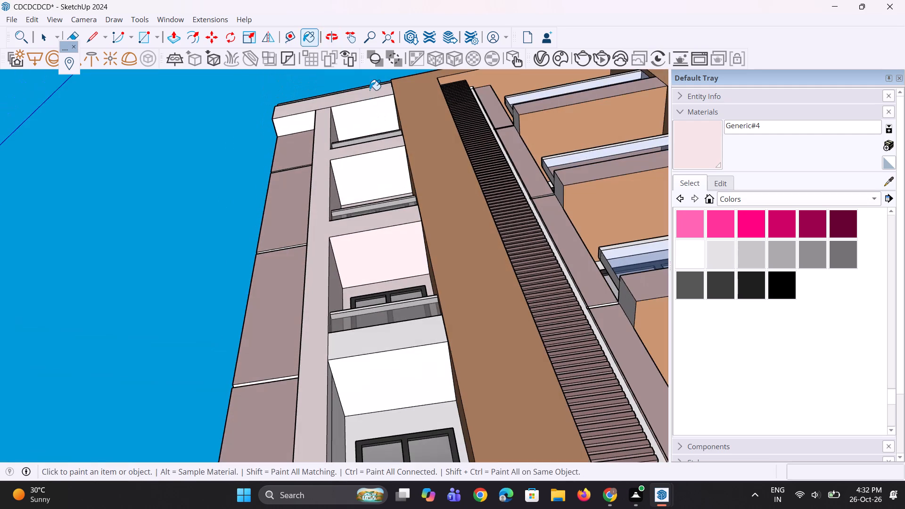
{"action": "left_click", "coordinate": [372, 160]}
{"action": "middle_click_drag", "start_coordinate": [392, 197], "coordinate": [392, 225]}
{"action": "scroll", "coordinate": [388, 414], "scroll_direction": "up", "scroll_amount": 1}
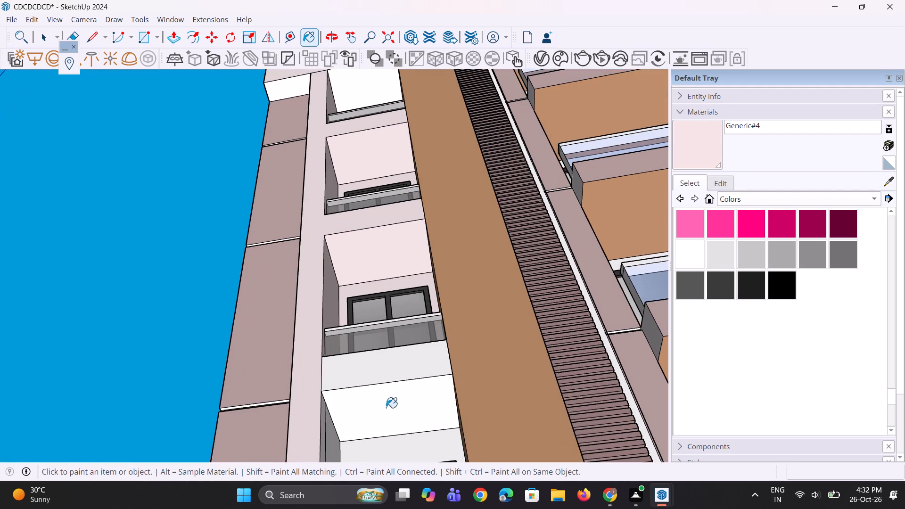
{"action": "scroll", "coordinate": [386, 408], "scroll_direction": "up", "scroll_amount": 1}
{"action": "left_click", "coordinate": [377, 390]}
Erase the stray edge on the lower recess's side wall, and paint its side and window walls pale pink.
{"action": "scroll", "coordinate": [311, 312], "scroll_direction": "down", "scroll_amount": 7}
{"action": "middle_click_drag", "start_coordinate": [395, 281], "coordinate": [344, 382]}
{"action": "scroll", "coordinate": [329, 435], "scroll_direction": "up", "scroll_amount": 2}
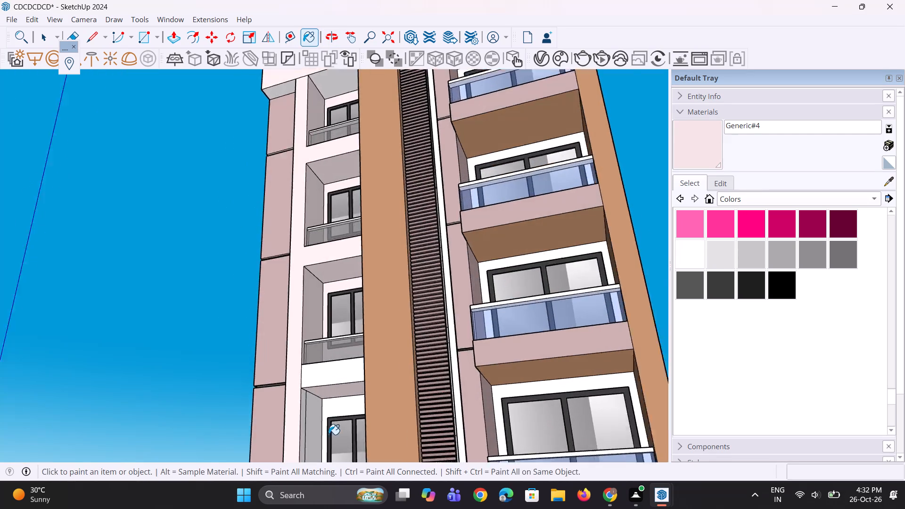
{"action": "scroll", "coordinate": [329, 435], "scroll_direction": "up", "scroll_amount": 6}
{"action": "key", "text": "r"}
{"action": "key", "text": "e"}
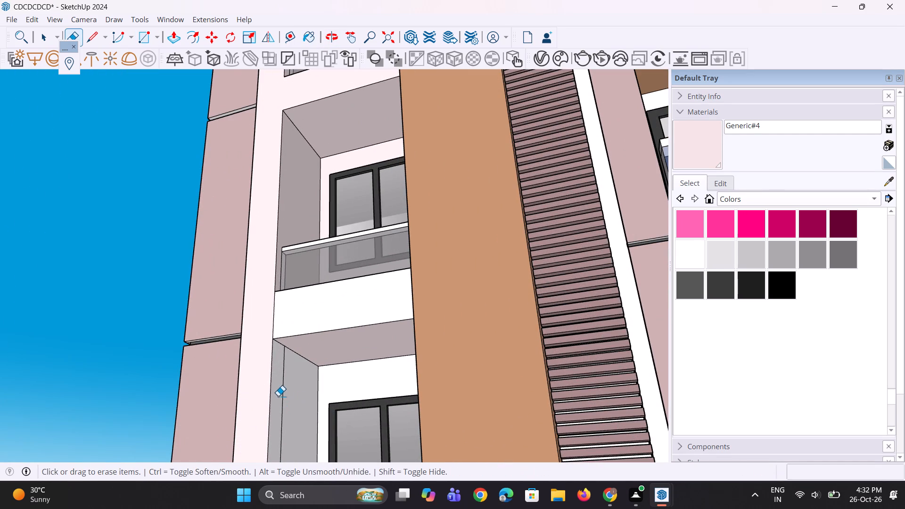
{"action": "left_click_drag", "start_coordinate": [282, 396], "coordinate": [286, 403]}
{"action": "left_click", "coordinate": [684, 149]}
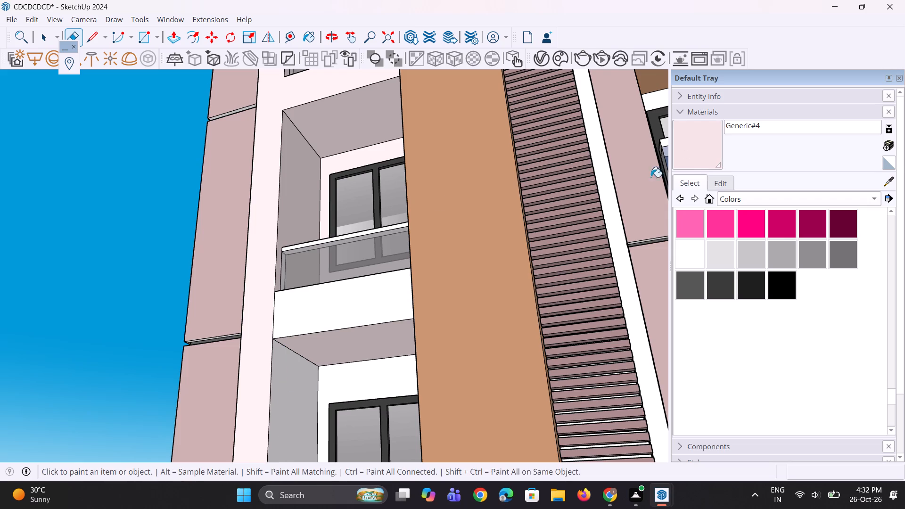
{"action": "left_click", "coordinate": [286, 374]}
{"action": "left_click", "coordinate": [329, 387]}
Paint the remaining white spandrel above the lower small balcony recess with the pale pink material.
{"action": "scroll", "coordinate": [325, 337], "scroll_direction": "down", "scroll_amount": 6}
{"action": "middle_click_drag", "start_coordinate": [256, 299], "coordinate": [278, 377]}
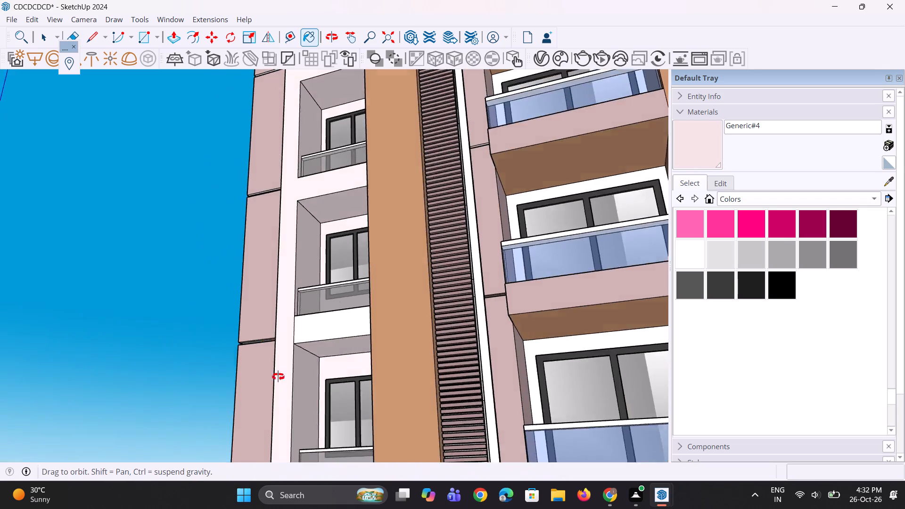
{"action": "middle_click_drag", "start_coordinate": [278, 377], "coordinate": [455, 478]}
{"action": "scroll", "coordinate": [410, 337], "scroll_direction": "up", "scroll_amount": 2}
{"action": "left_click", "coordinate": [401, 325]}
Paint the side wall of the lowest small balcony recess pale pink.
{"action": "scroll", "coordinate": [295, 265], "scroll_direction": "down", "scroll_amount": 4}
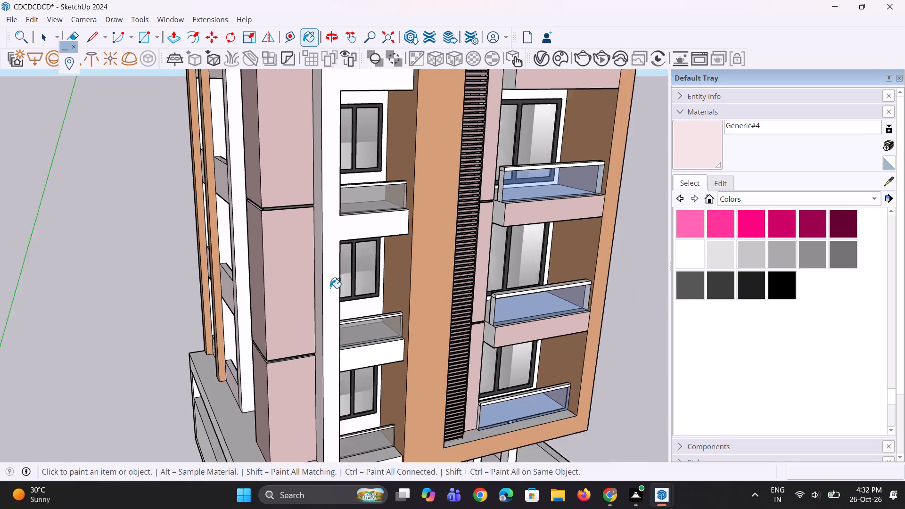
{"action": "middle_click_drag", "start_coordinate": [361, 407], "coordinate": [290, 375]}
{"action": "middle_click_drag", "start_coordinate": [342, 437], "coordinate": [192, 412]}
{"action": "scroll", "coordinate": [254, 394], "scroll_direction": "up", "scroll_amount": 4}
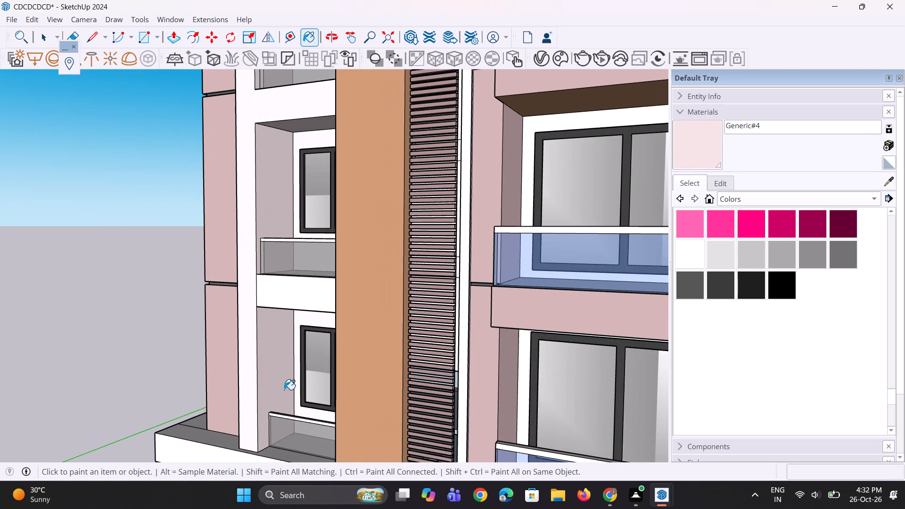
{"action": "left_click", "coordinate": [284, 386]}
Paint the white window walls of two glass-railed balconies beside the louvre screen pale pink.
{"action": "middle_click_drag", "start_coordinate": [258, 410], "coordinate": [181, 401]}
{"action": "scroll", "coordinate": [398, 393], "scroll_direction": "down", "scroll_amount": 3}
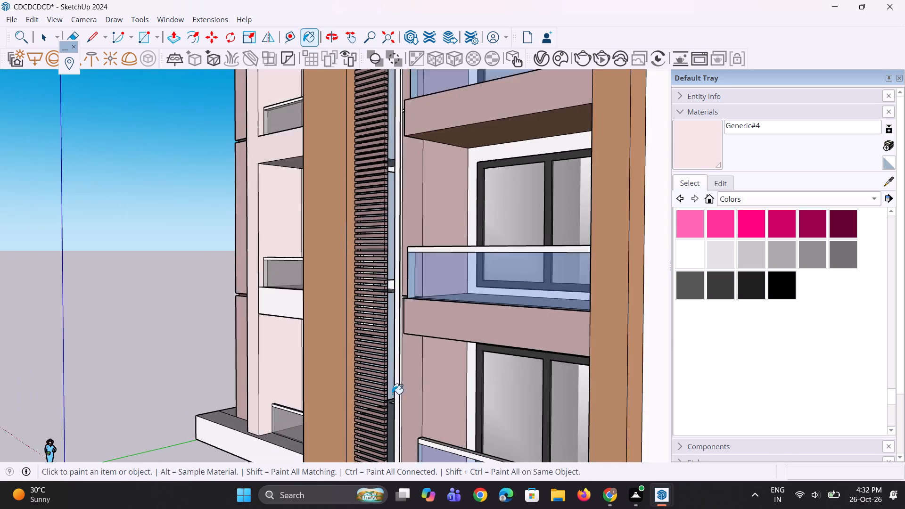
{"action": "scroll", "coordinate": [392, 394], "scroll_direction": "down", "scroll_amount": 3}
{"action": "middle_click_drag", "start_coordinate": [373, 394], "coordinate": [520, 390]}
{"action": "scroll", "coordinate": [465, 279], "scroll_direction": "up", "scroll_amount": 2}
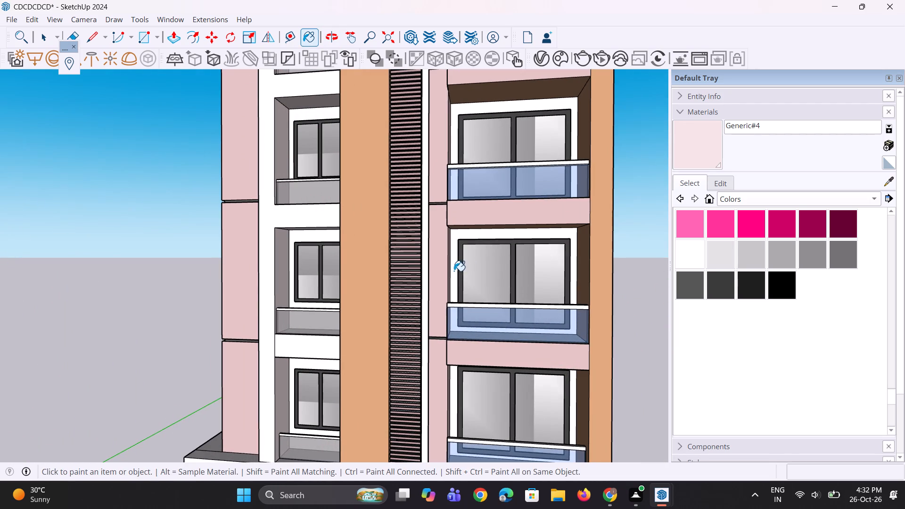
{"action": "left_click", "coordinate": [454, 271]}
{"action": "scroll", "coordinate": [496, 386], "scroll_direction": "up", "scroll_amount": 6}
{"action": "middle_click_drag", "start_coordinate": [428, 384], "coordinate": [415, 293]}
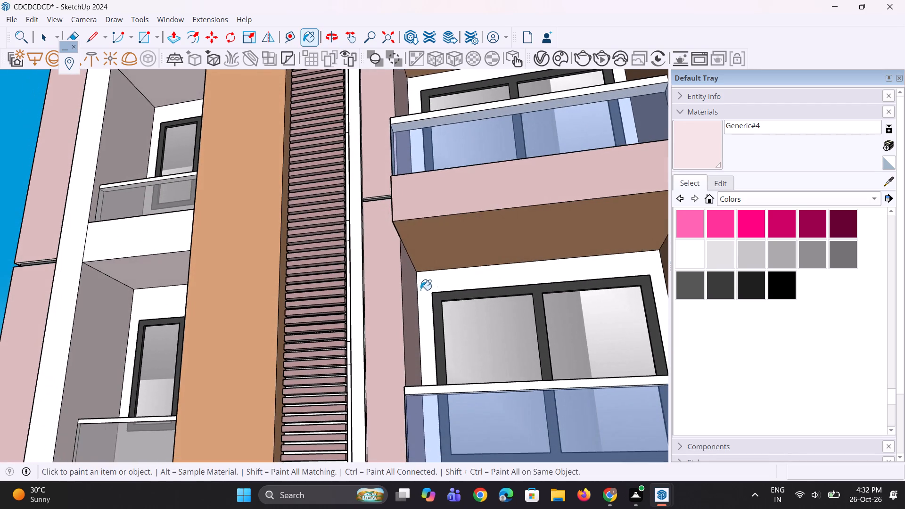
{"action": "left_click", "coordinate": [427, 289]}
Paint the window walls of the remaining glass-railed balconies, up to the top storey, pale pink.
{"action": "scroll", "coordinate": [366, 369], "scroll_direction": "down", "scroll_amount": 10}
{"action": "middle_click_drag", "start_coordinate": [364, 351], "coordinate": [364, 493]}
{"action": "scroll", "coordinate": [400, 167], "scroll_direction": "up", "scroll_amount": 6}
{"action": "left_click", "coordinate": [386, 180]}
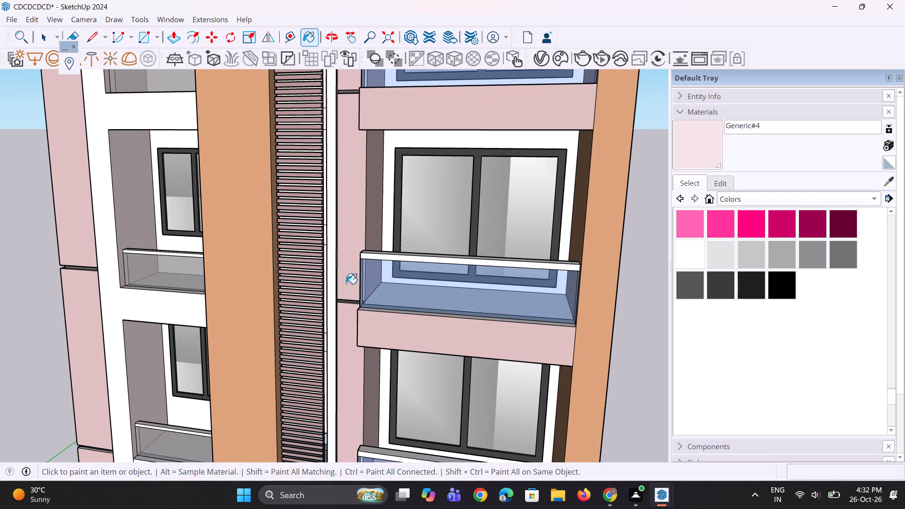
{"action": "scroll", "coordinate": [332, 372], "scroll_direction": "down", "scroll_amount": 6}
{"action": "middle_click_drag", "start_coordinate": [337, 374], "coordinate": [359, 312]}
{"action": "scroll", "coordinate": [367, 131], "scroll_direction": "up", "scroll_amount": 2}
{"action": "left_click", "coordinate": [368, 131]}
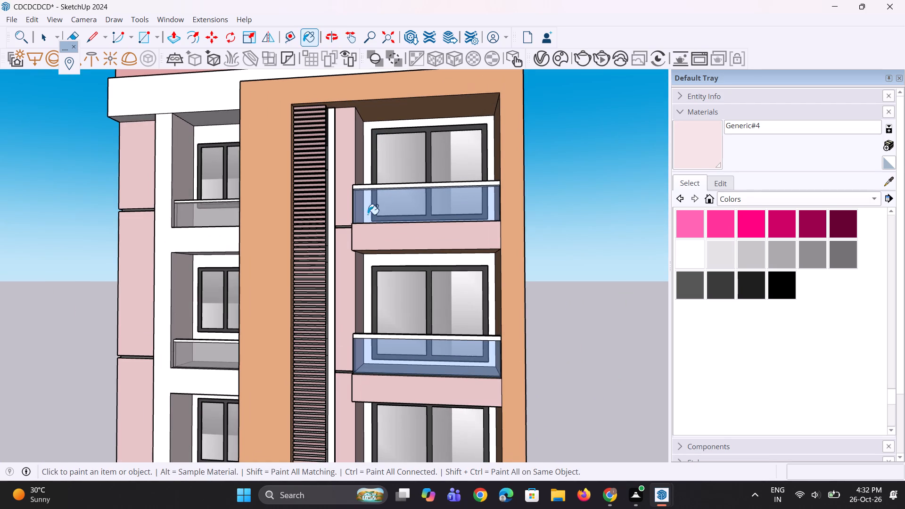
Paint the narrow white vertical strip between the louvre screen and the balconies pale pink.
{"action": "middle_click_drag", "start_coordinate": [361, 199], "coordinate": [346, 190]}
{"action": "scroll", "coordinate": [329, 189], "scroll_direction": "up", "scroll_amount": 3}
{"action": "left_click", "coordinate": [326, 197]}
Examine the louvre screen and the openings behind it from the side and from below.
{"action": "middle_click_drag", "start_coordinate": [336, 216], "coordinate": [321, 221]}
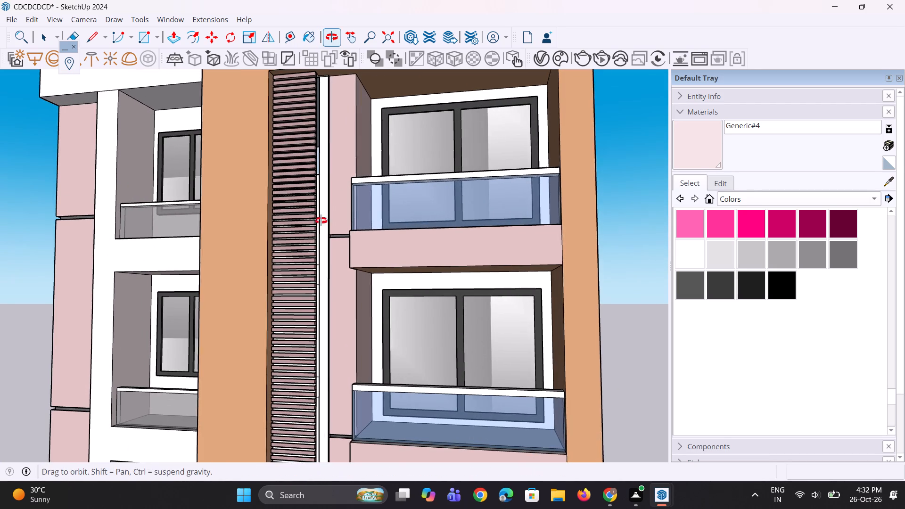
{"action": "middle_click_drag", "start_coordinate": [321, 221], "coordinate": [265, 236]}
{"action": "scroll", "coordinate": [290, 238], "scroll_direction": "up", "scroll_amount": 6}
{"action": "middle_click_drag", "start_coordinate": [284, 250], "coordinate": [230, 264]}
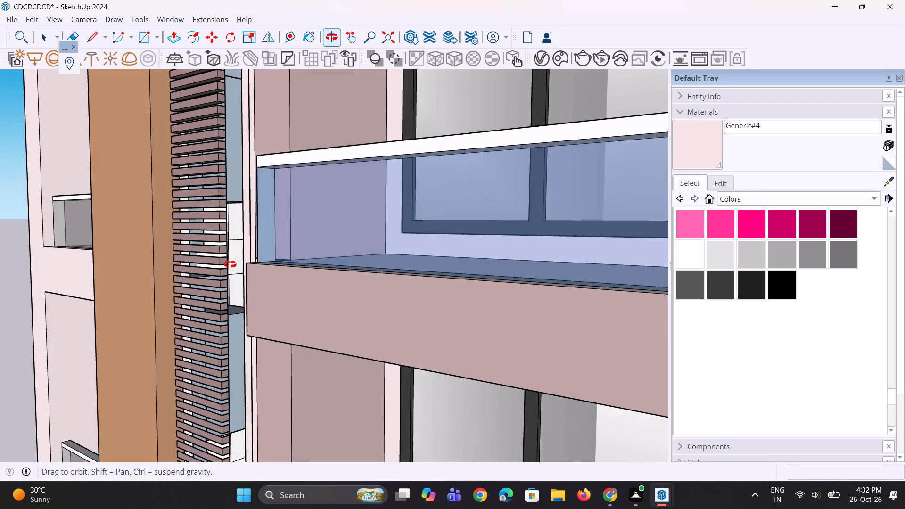
{"action": "middle_click_drag", "start_coordinate": [230, 264], "coordinate": [404, 216]}
{"action": "scroll", "coordinate": [358, 167], "scroll_direction": "down", "scroll_amount": 5}
{"action": "middle_click_drag", "start_coordinate": [301, 288], "coordinate": [391, 5]}
{"action": "scroll", "coordinate": [329, 229], "scroll_direction": "down", "scroll_amount": 4}
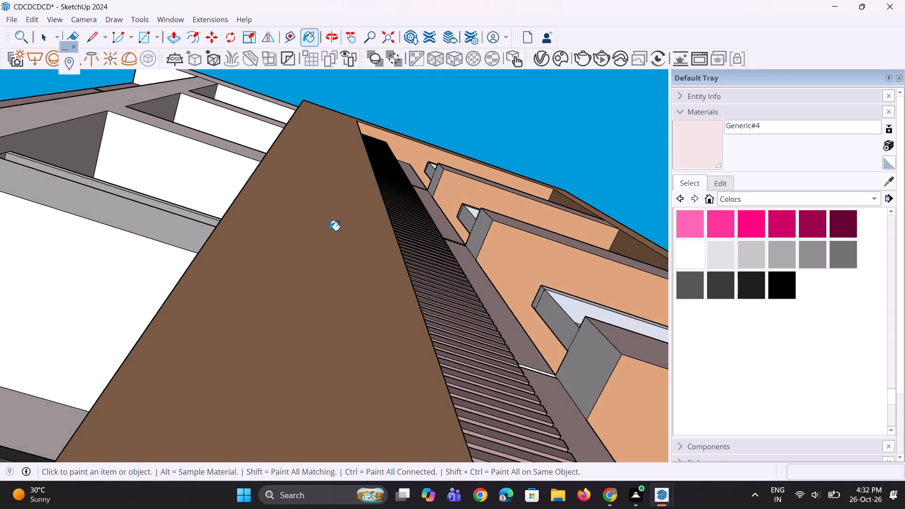
{"action": "scroll", "coordinate": [329, 230], "scroll_direction": "down", "scroll_amount": 2}
{"action": "middle_click_drag", "start_coordinate": [351, 354], "coordinate": [317, 299]}
{"action": "scroll", "coordinate": [313, 295], "scroll_direction": "up", "scroll_amount": 1}
{"action": "scroll", "coordinate": [313, 293], "scroll_direction": "down", "scroll_amount": 5}
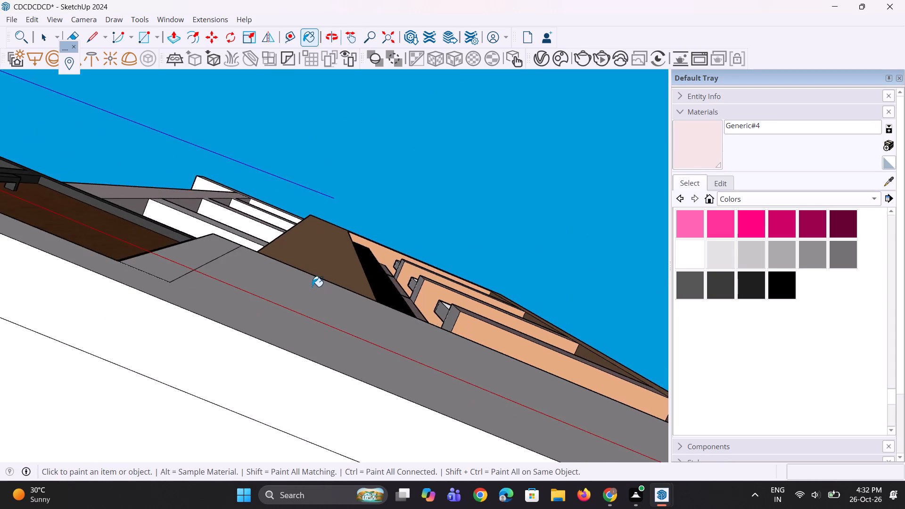
{"action": "scroll", "coordinate": [312, 287], "scroll_direction": "down", "scroll_amount": 8}
{"action": "middle_click_drag", "start_coordinate": [399, 244], "coordinate": [157, 508]}
{"action": "scroll", "coordinate": [263, 391], "scroll_direction": "up", "scroll_amount": 1}
{"action": "scroll", "coordinate": [241, 368], "scroll_direction": "down", "scroll_amount": 5}
{"action": "middle_click_drag", "start_coordinate": [275, 361], "coordinate": [115, 427]}
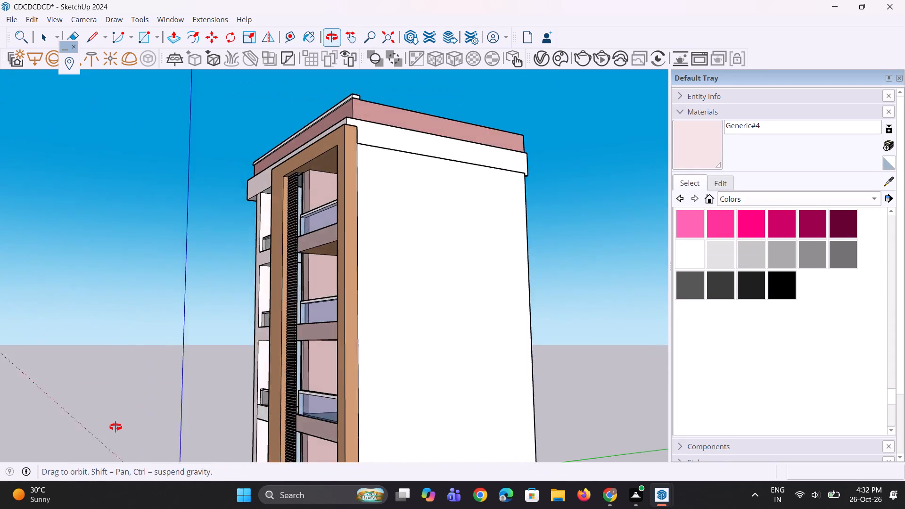
{"action": "middle_click_drag", "start_coordinate": [115, 427], "coordinate": [93, 508]}
Push/Pull the horizontal slab band behind the louvre screen in stages, first by 3 3/4" and finally by 13' 8 1/16".
{"action": "scroll", "coordinate": [265, 222], "scroll_direction": "up", "scroll_amount": 16}
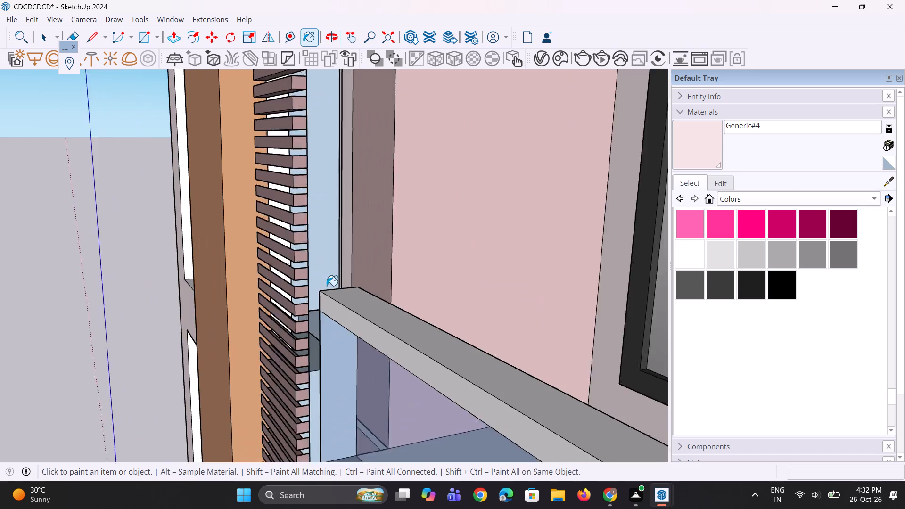
{"action": "scroll", "coordinate": [327, 286], "scroll_direction": "up", "scroll_amount": 13}
{"action": "middle_click_drag", "start_coordinate": [290, 319], "coordinate": [454, 301]}
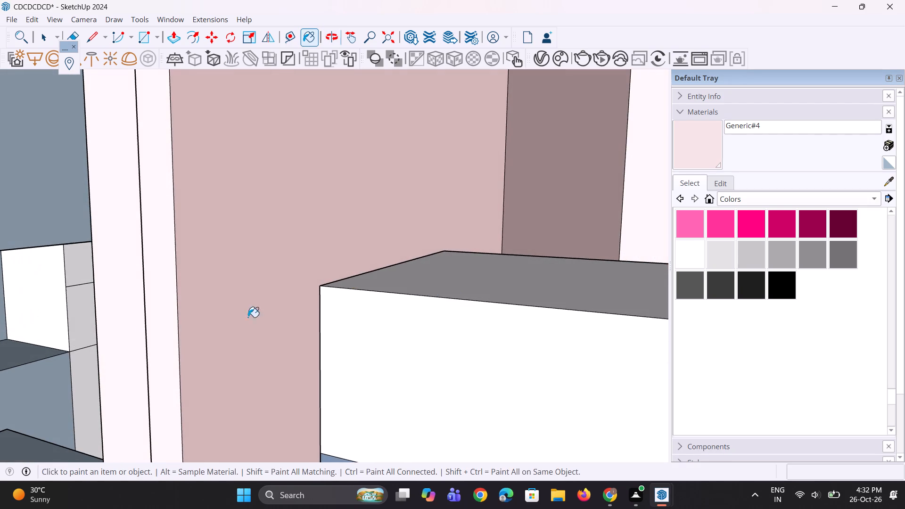
{"action": "scroll", "coordinate": [451, 359], "scroll_direction": "down", "scroll_amount": 6}
{"action": "scroll", "coordinate": [168, 305], "scroll_direction": "up", "scroll_amount": 6}
{"action": "middle_click_drag", "start_coordinate": [144, 315], "coordinate": [146, 315]}
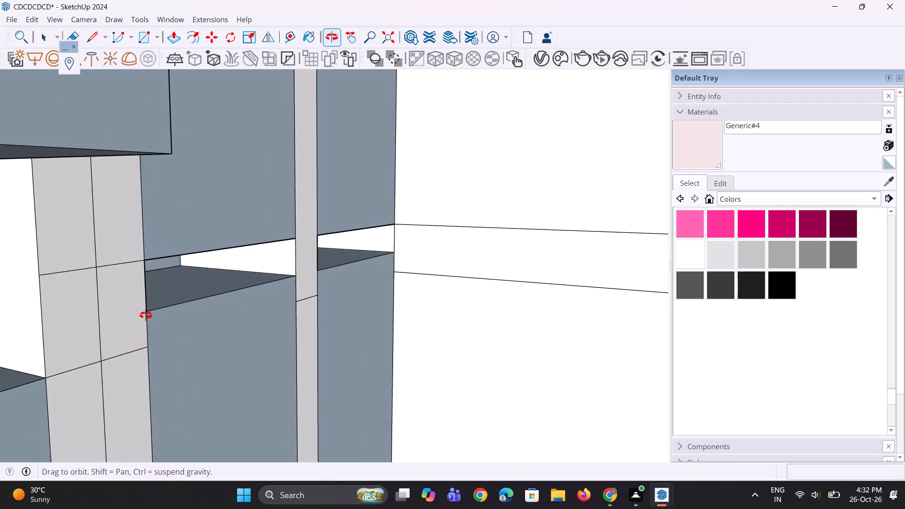
{"action": "middle_click_drag", "start_coordinate": [146, 315], "coordinate": [164, 304]}
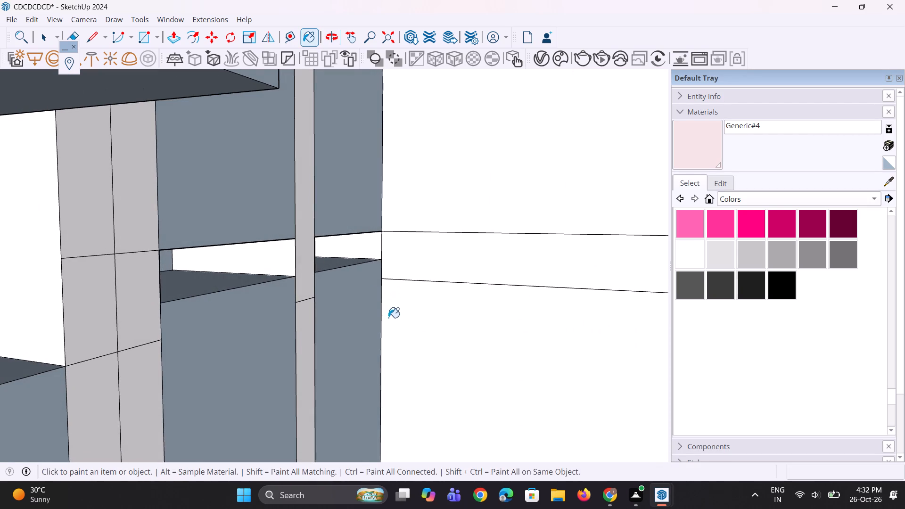
{"action": "key", "text": "p"}
{"action": "left_click_drag", "start_coordinate": [479, 275], "coordinate": [477, 282]}
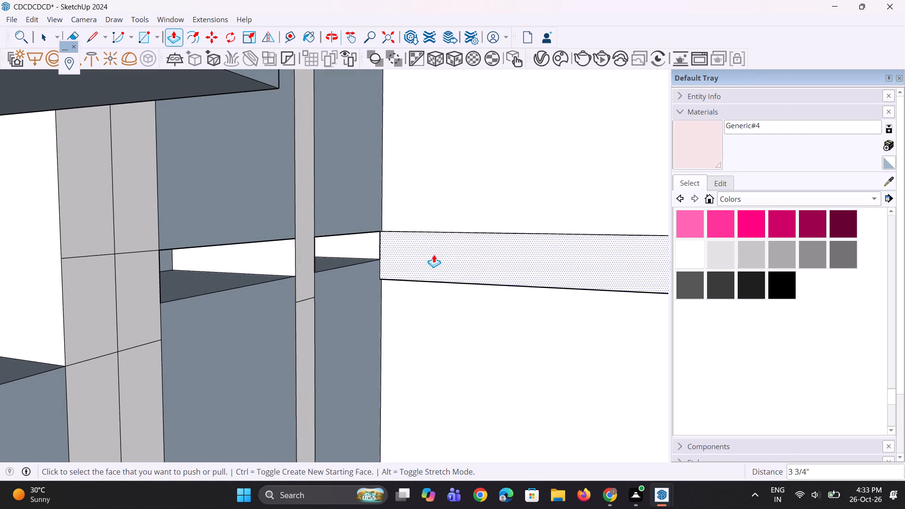
{"action": "left_click", "coordinate": [434, 254]}
{"action": "left_click", "coordinate": [413, 261]}
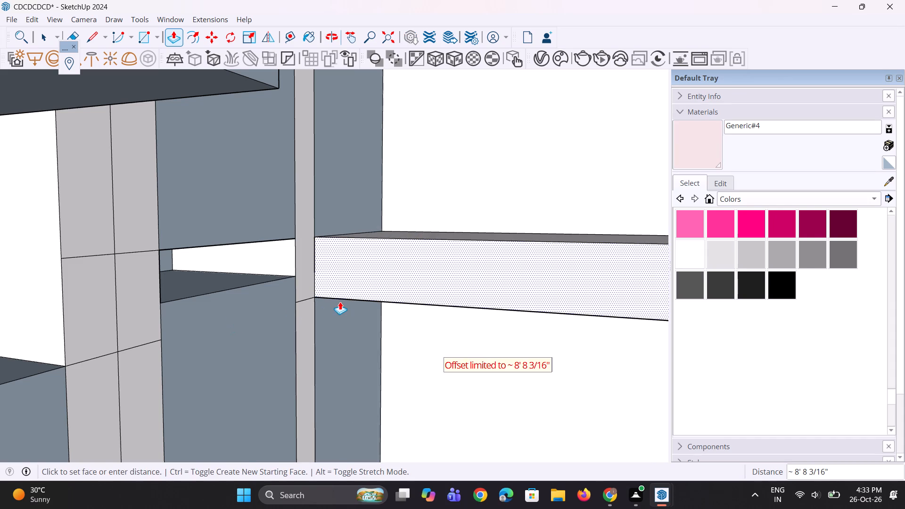
{"action": "left_click", "coordinate": [340, 302]}
{"action": "left_click", "coordinate": [352, 283]}
{"action": "scroll", "coordinate": [179, 319], "scroll_direction": "down", "scroll_amount": 5}
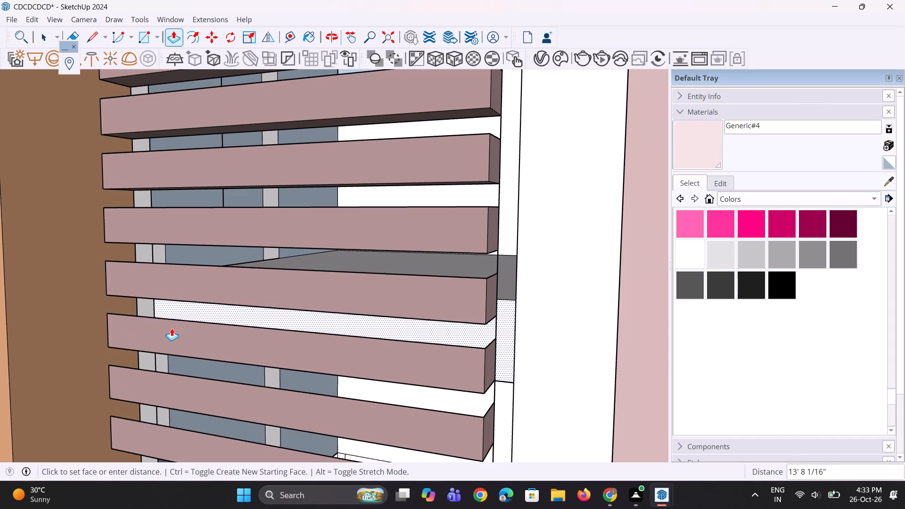
{"action": "left_click", "coordinate": [172, 328]}
Push/Pull the slab band's face beside the louvres outward by about 1' 8", and adjust it by 1".
{"action": "middle_click_drag", "start_coordinate": [430, 354], "coordinate": [280, 355]}
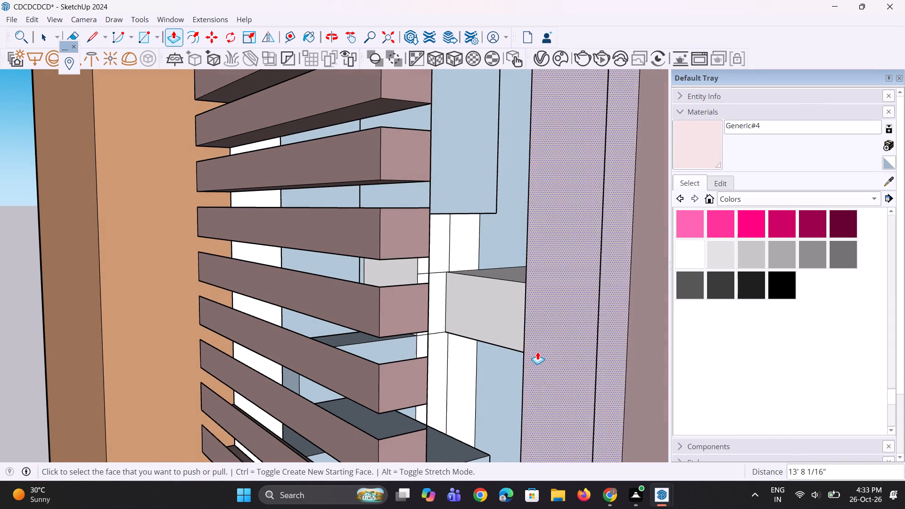
{"action": "left_click", "coordinate": [499, 323]}
{"action": "left_click", "coordinate": [472, 321]}
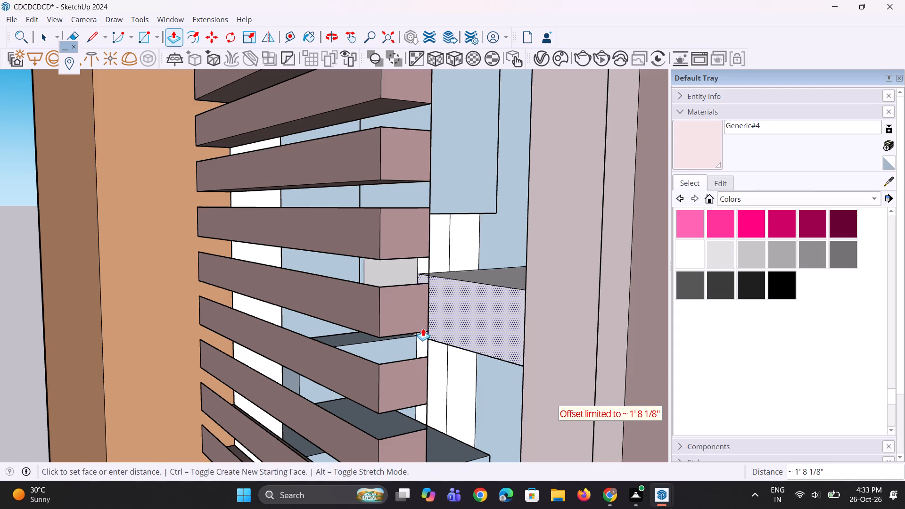
{"action": "left_click", "coordinate": [458, 337]}
{"action": "left_click_drag", "start_coordinate": [474, 324], "coordinate": [469, 325]}
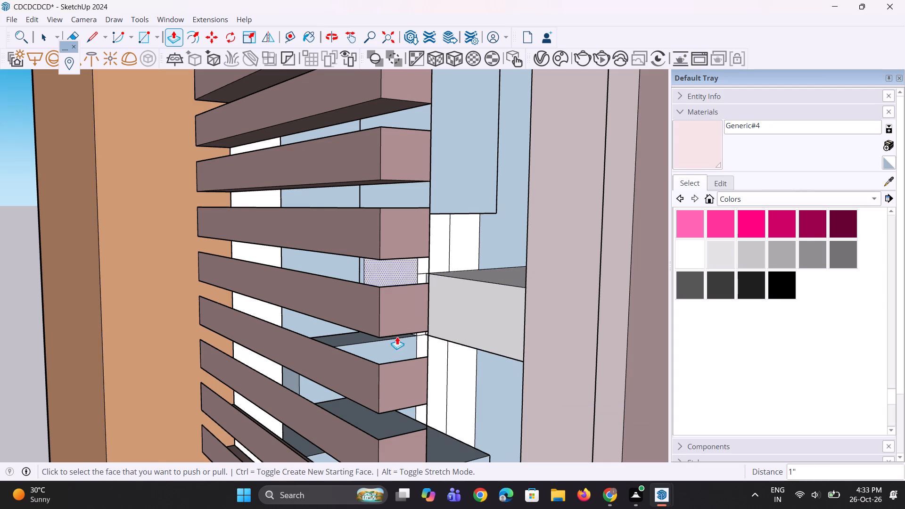
Push/Pull the front face of the slab band behind the louvre screen outward by about 6 9/16", and again by 5' 8 3/4".
{"action": "left_click", "coordinate": [492, 325]}
{"action": "left_click", "coordinate": [413, 349]}
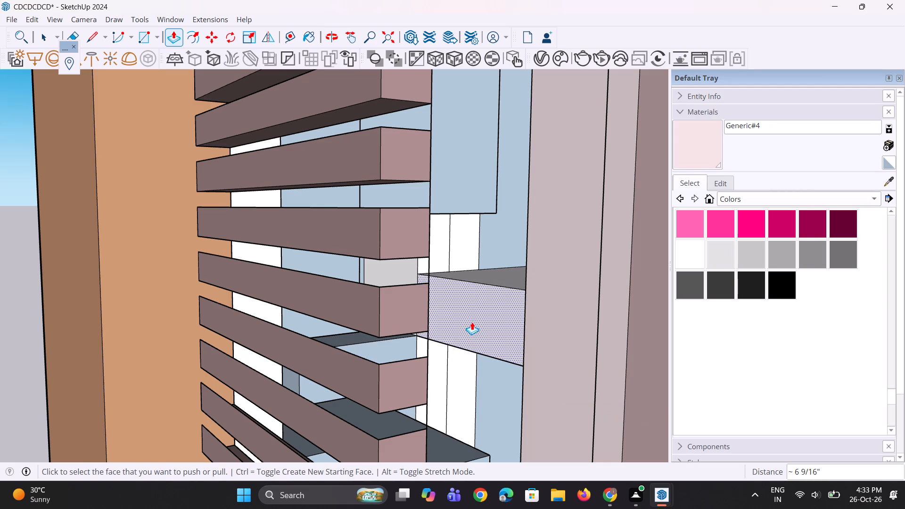
{"action": "left_click", "coordinate": [472, 322]}
{"action": "left_click", "coordinate": [365, 354]}
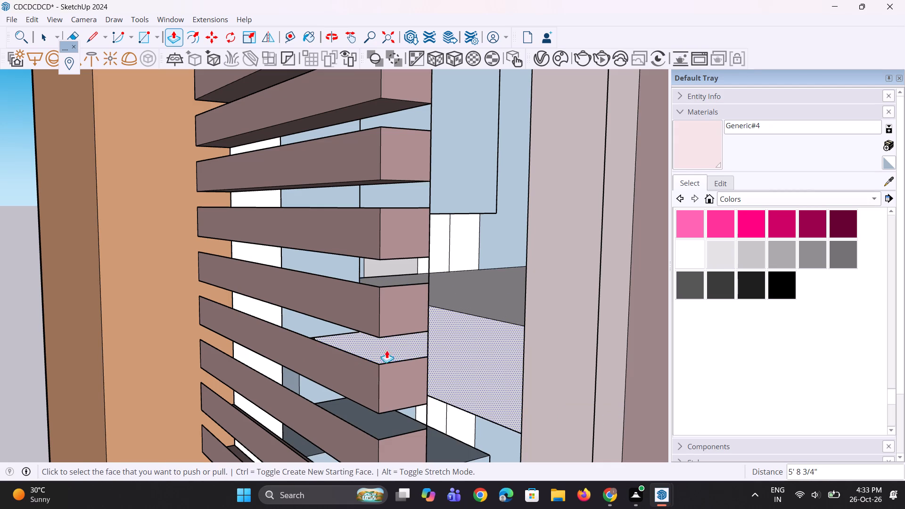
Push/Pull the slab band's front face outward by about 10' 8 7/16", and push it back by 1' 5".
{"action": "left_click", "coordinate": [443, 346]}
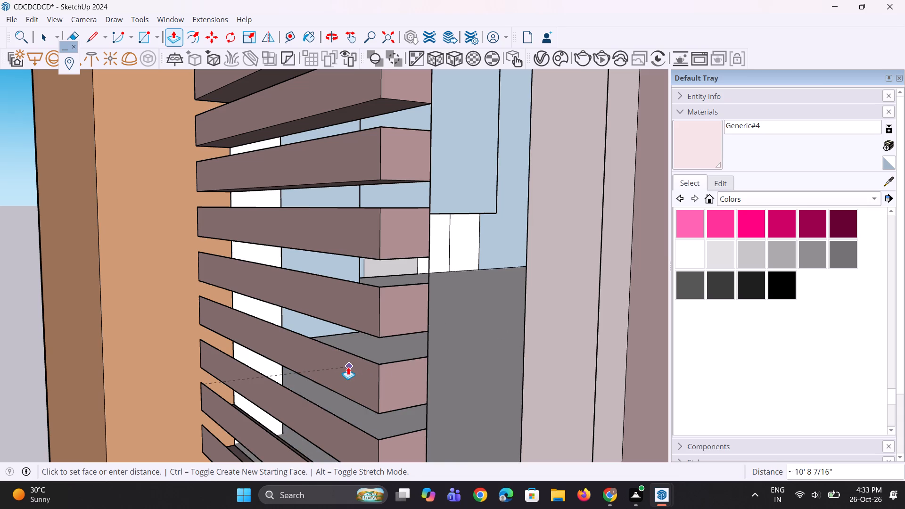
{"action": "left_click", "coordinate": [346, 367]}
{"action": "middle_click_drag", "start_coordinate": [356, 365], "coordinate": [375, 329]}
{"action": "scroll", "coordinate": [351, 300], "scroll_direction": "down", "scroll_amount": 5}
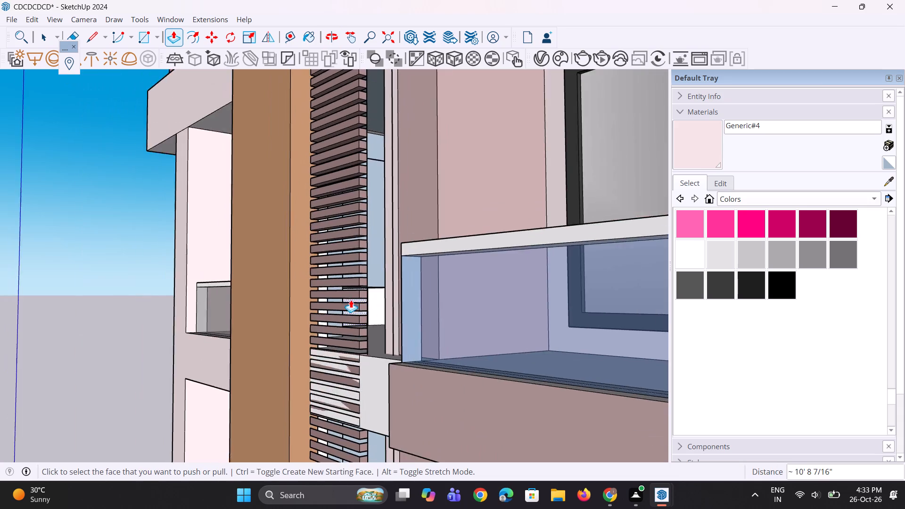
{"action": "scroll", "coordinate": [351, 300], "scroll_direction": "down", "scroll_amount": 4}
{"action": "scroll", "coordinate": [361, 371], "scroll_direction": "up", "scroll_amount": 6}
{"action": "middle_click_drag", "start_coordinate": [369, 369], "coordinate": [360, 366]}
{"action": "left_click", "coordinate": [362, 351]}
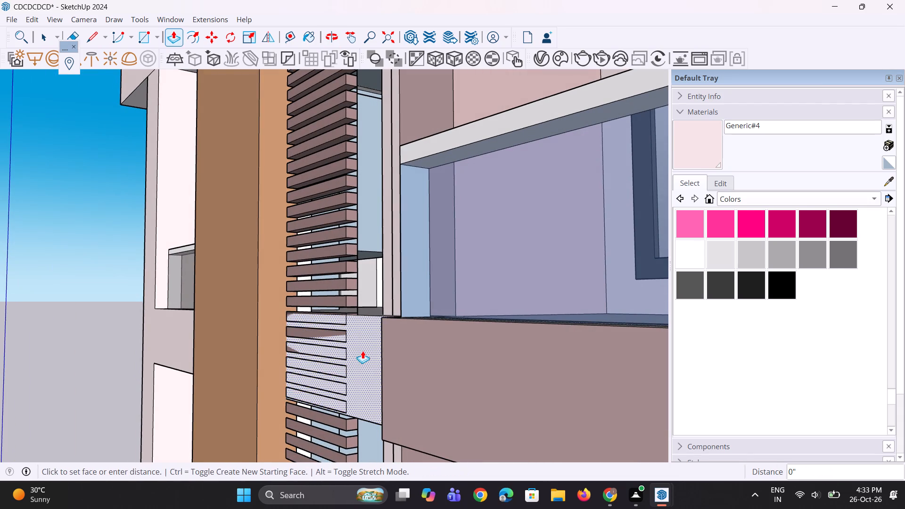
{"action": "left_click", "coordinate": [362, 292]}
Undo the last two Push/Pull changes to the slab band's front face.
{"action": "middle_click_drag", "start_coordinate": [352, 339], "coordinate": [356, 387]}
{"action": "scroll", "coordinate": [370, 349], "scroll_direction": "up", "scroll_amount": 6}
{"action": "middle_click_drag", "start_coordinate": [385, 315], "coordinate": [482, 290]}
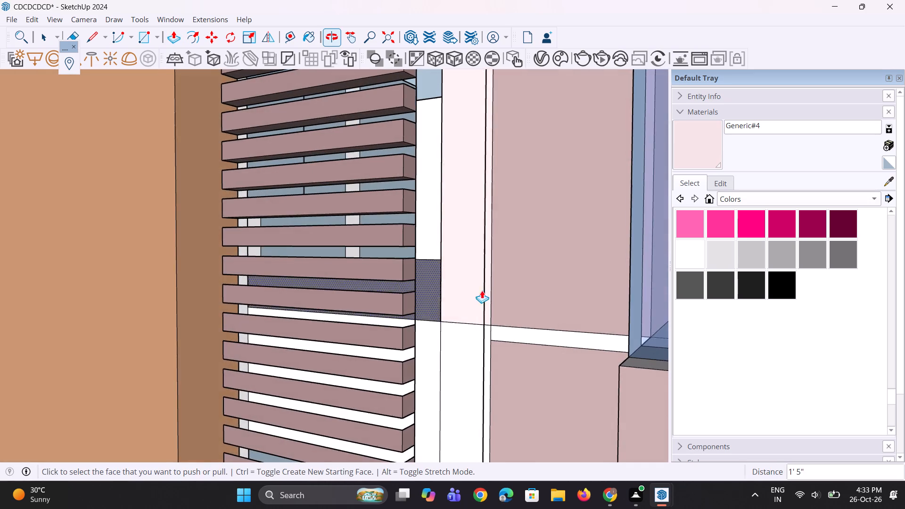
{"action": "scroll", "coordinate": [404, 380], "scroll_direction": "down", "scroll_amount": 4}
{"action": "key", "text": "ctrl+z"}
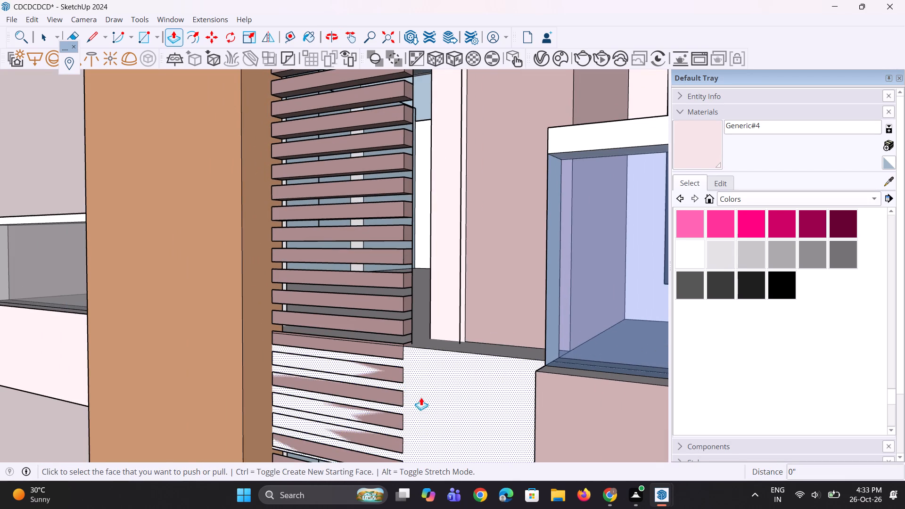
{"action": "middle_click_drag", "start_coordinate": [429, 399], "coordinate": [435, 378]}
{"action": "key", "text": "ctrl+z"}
Draw two vertical lines across the slab band's face behind the louvre screen, each about 3' 9/16" long.
{"action": "middle_click_drag", "start_coordinate": [431, 378], "coordinate": [509, 361]}
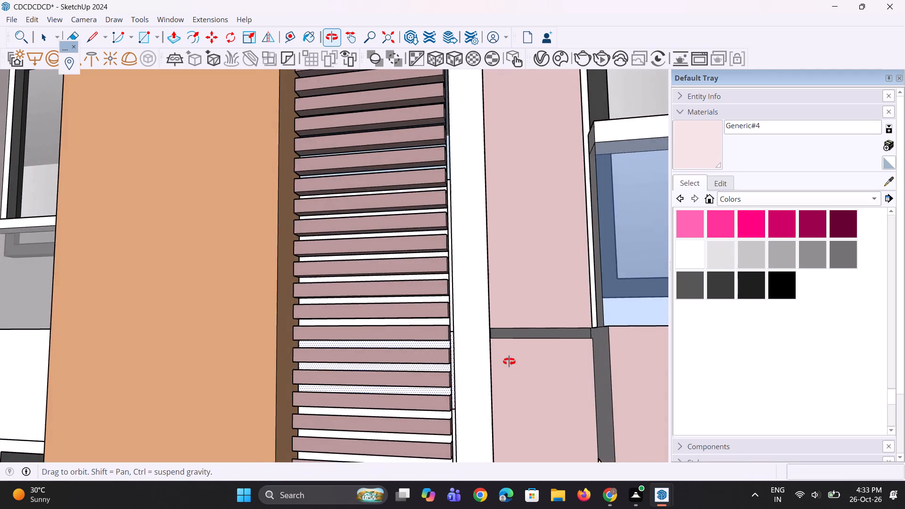
{"action": "middle_click_drag", "start_coordinate": [509, 361], "coordinate": [477, 392]}
{"action": "scroll", "coordinate": [432, 382], "scroll_direction": "up", "scroll_amount": 13}
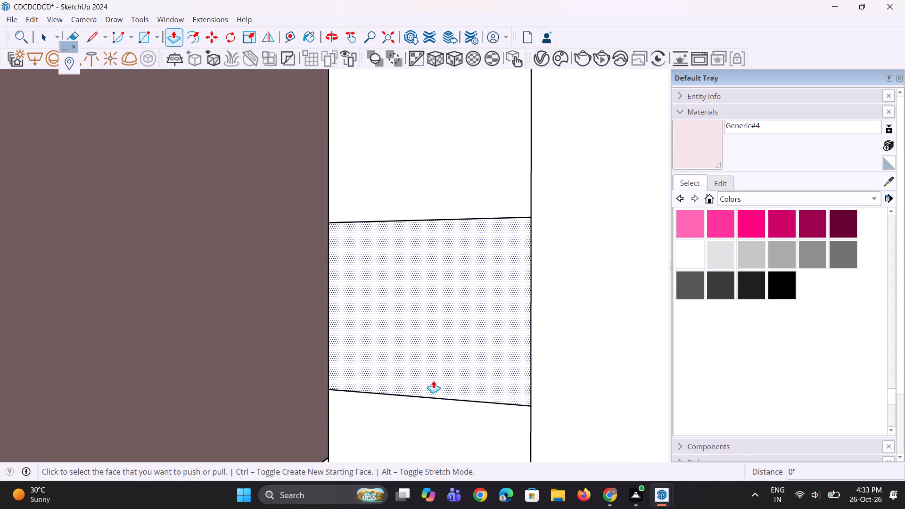
{"action": "middle_click", "coordinate": [439, 384]}
{"action": "scroll", "coordinate": [439, 384], "scroll_direction": "up", "scroll_amount": 1}
{"action": "key", "text": "l"}
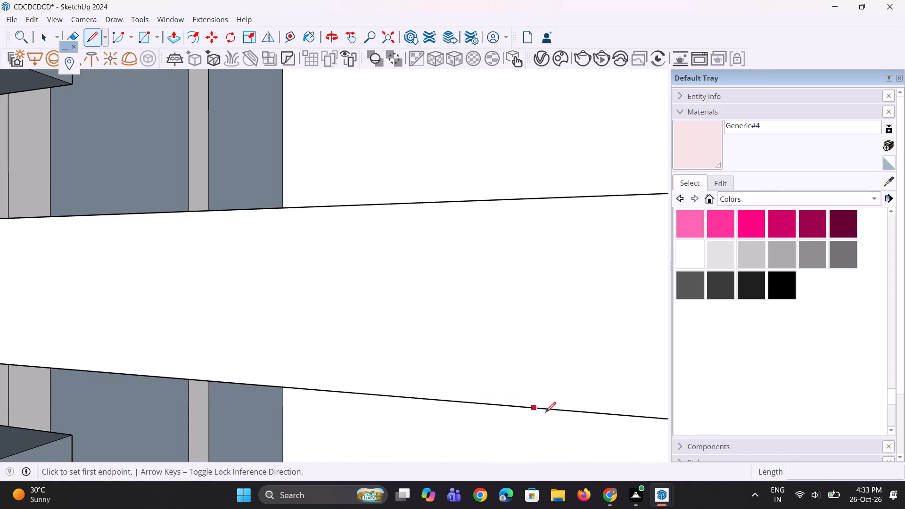
{"action": "left_click_drag", "start_coordinate": [555, 409], "coordinate": [556, 404]}
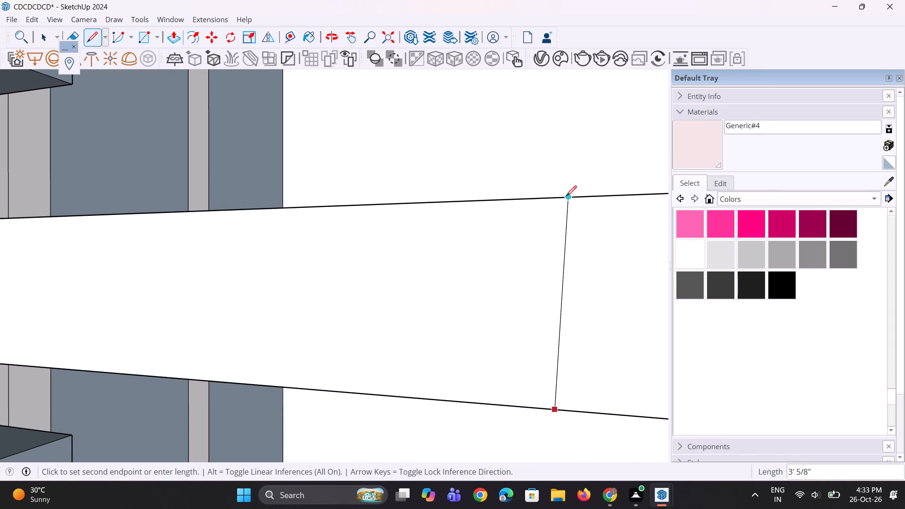
{"action": "left_click", "coordinate": [550, 196]}
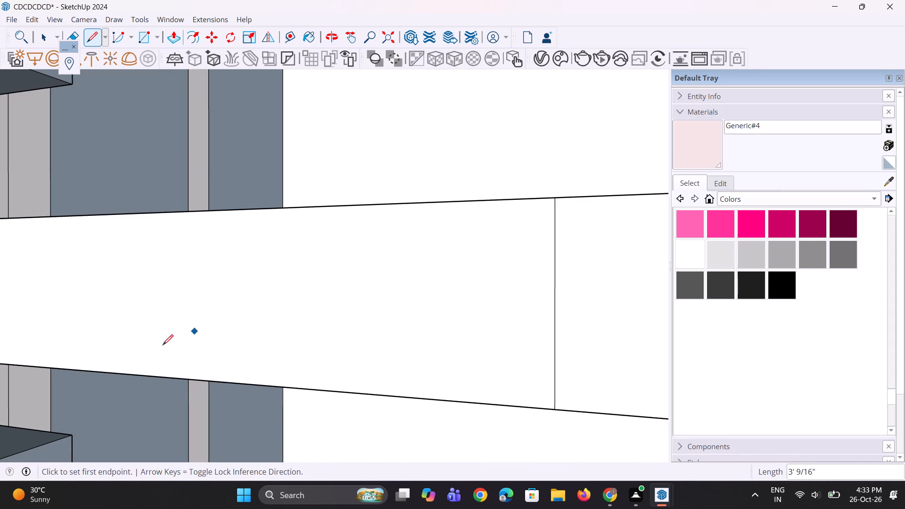
{"action": "left_click", "coordinate": [88, 370]}
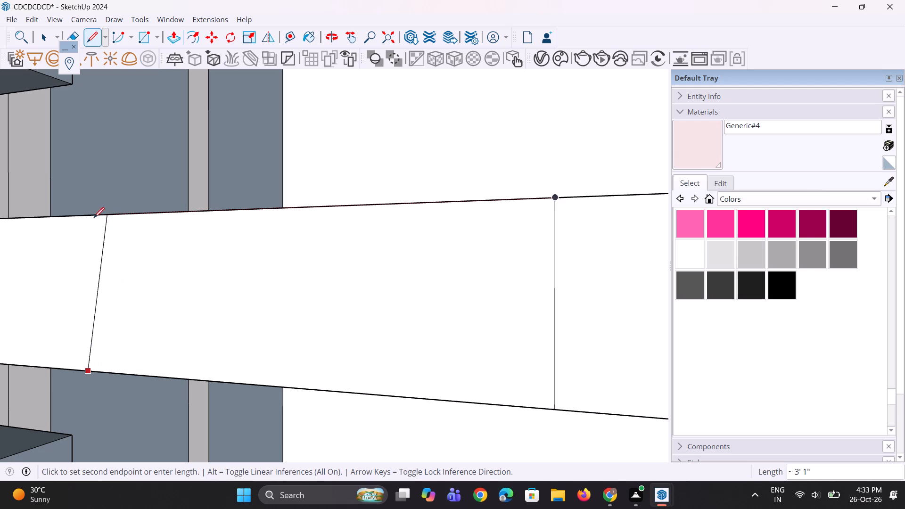
{"action": "left_click", "coordinate": [86, 219]}
Push/Pull the slab face between the two vertical lines outward by about 10' 3", towards the back of the louvres.
{"action": "middle_click", "coordinate": [178, 303]}
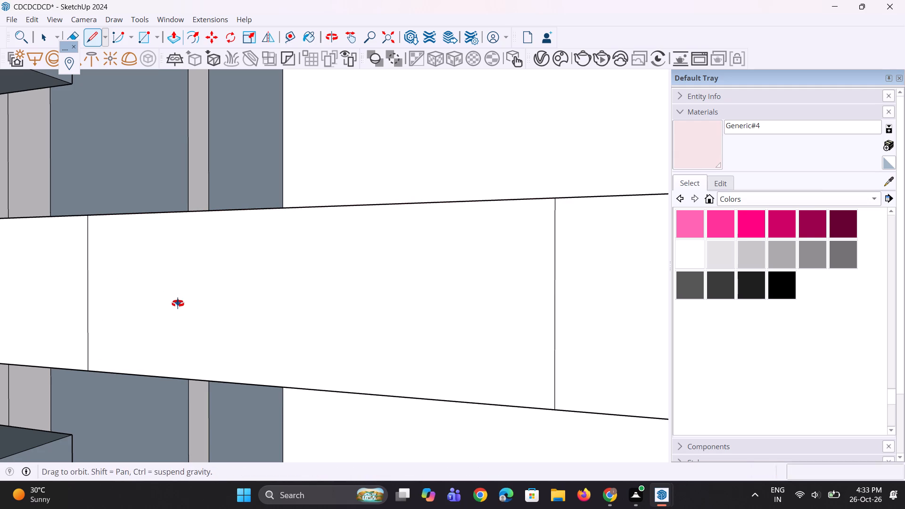
{"action": "key", "text": "p"}
{"action": "left_click", "coordinate": [204, 302]}
{"action": "scroll", "coordinate": [162, 325], "scroll_direction": "down", "scroll_amount": 5}
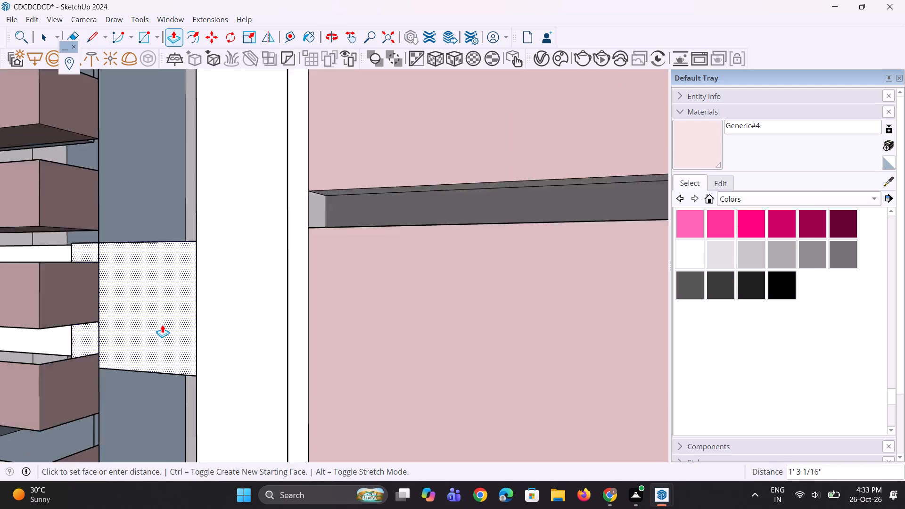
{"action": "scroll", "coordinate": [162, 325], "scroll_direction": "down", "scroll_amount": 3}
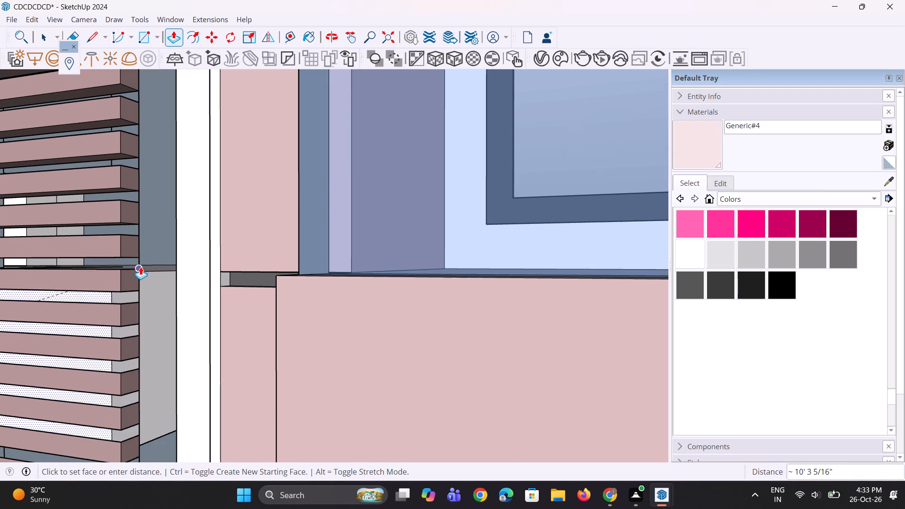
{"action": "left_click", "coordinate": [140, 260]}
Push/Pull the top face of the extended slab block behind the louvres upward by 14'.
{"action": "middle_click_drag", "start_coordinate": [148, 290], "coordinate": [151, 312]}
{"action": "scroll", "coordinate": [171, 312], "scroll_direction": "down", "scroll_amount": 10}
{"action": "scroll", "coordinate": [165, 272], "scroll_direction": "up", "scroll_amount": 5}
{"action": "left_click", "coordinate": [167, 292]}
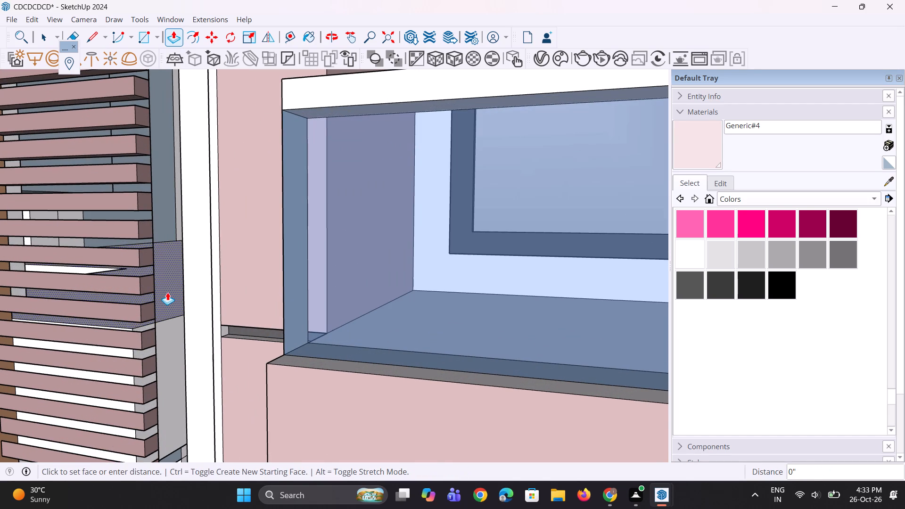
{"action": "scroll", "coordinate": [180, 165], "scroll_direction": "down", "scroll_amount": 5}
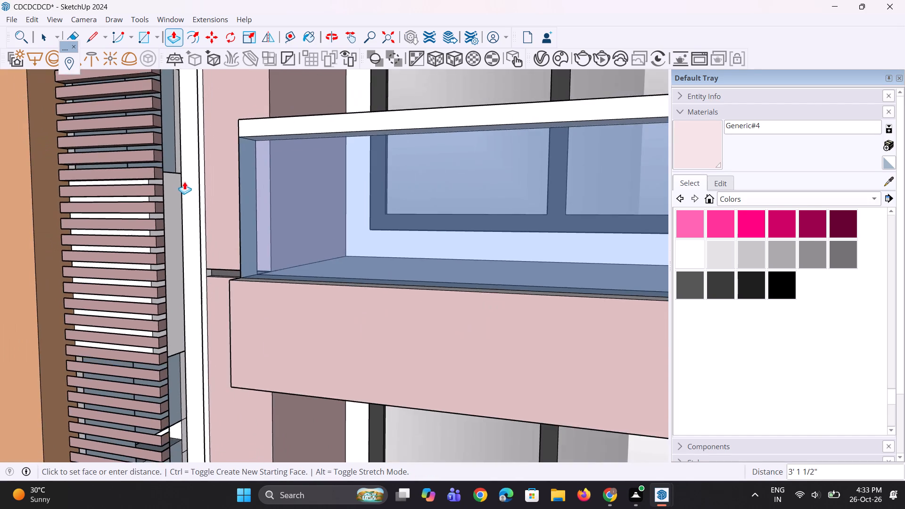
{"action": "scroll", "coordinate": [188, 182], "scroll_direction": "down", "scroll_amount": 17}
{"action": "scroll", "coordinate": [200, 179], "scroll_direction": "up", "scroll_amount": 1}
{"action": "scroll", "coordinate": [200, 179], "scroll_direction": "down", "scroll_amount": 2}
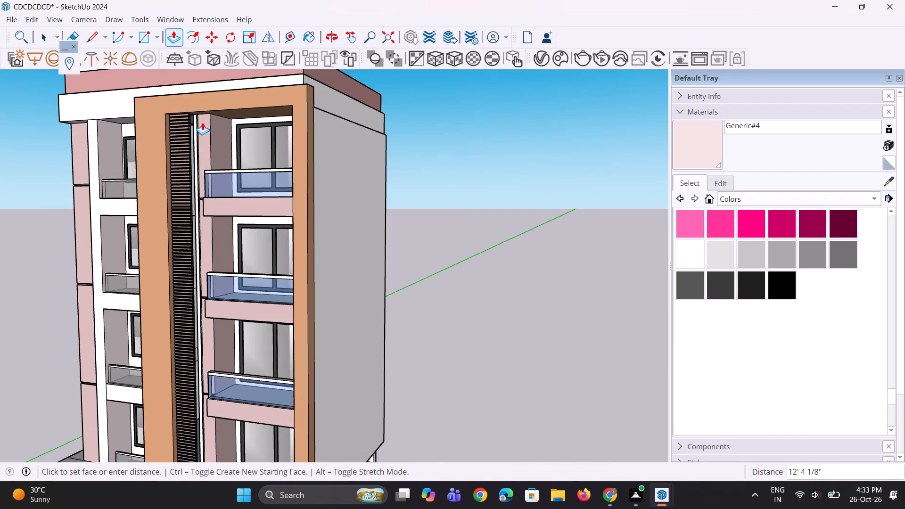
{"action": "left_click", "coordinate": [199, 113]}
Push/Pull the underside of the block behind the louvres downward by 14'.
{"action": "middle_click_drag", "start_coordinate": [186, 266], "coordinate": [184, 224]}
{"action": "scroll", "coordinate": [178, 254], "scroll_direction": "up", "scroll_amount": 3}
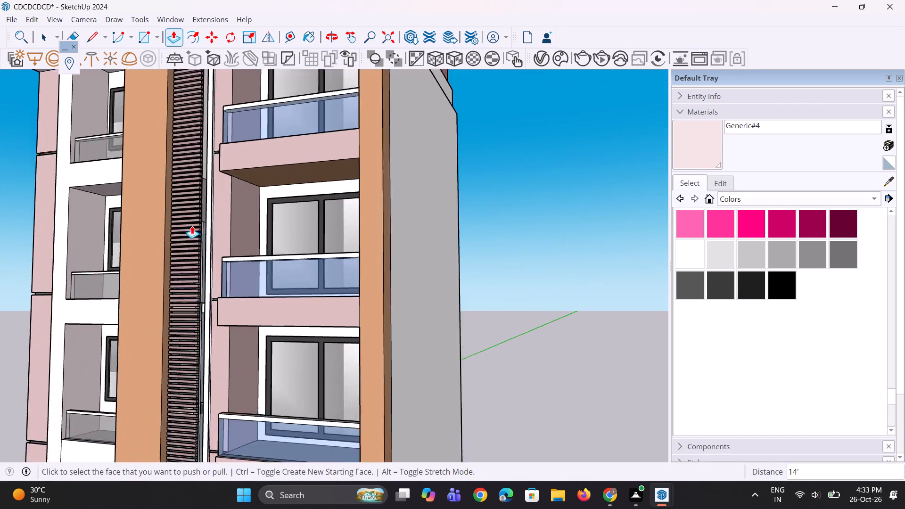
{"action": "scroll", "coordinate": [192, 226], "scroll_direction": "up", "scroll_amount": 9}
{"action": "middle_click_drag", "start_coordinate": [197, 263], "coordinate": [168, 206]}
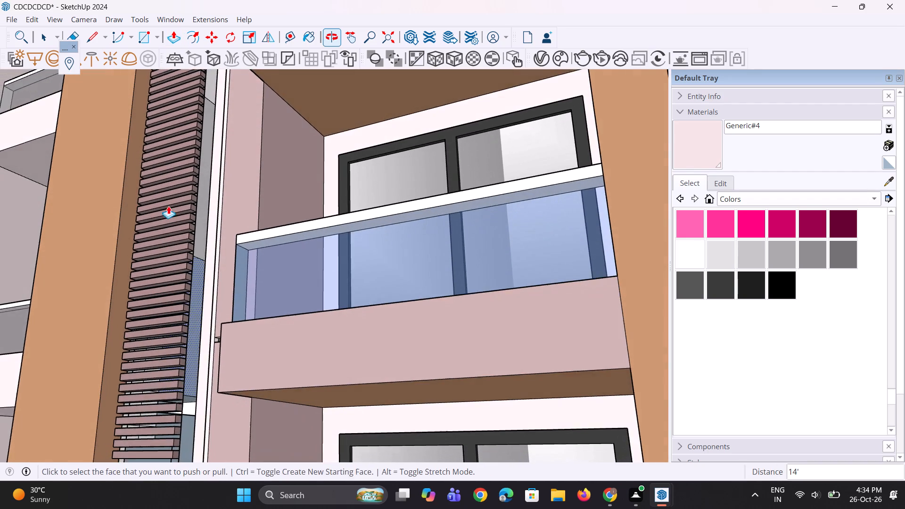
{"action": "scroll", "coordinate": [191, 200], "scroll_direction": "up", "scroll_amount": 2}
{"action": "left_click", "coordinate": [203, 188]}
{"action": "scroll", "coordinate": [194, 342], "scroll_direction": "down", "scroll_amount": 20}
{"action": "scroll", "coordinate": [194, 342], "scroll_direction": "down", "scroll_amount": 3}
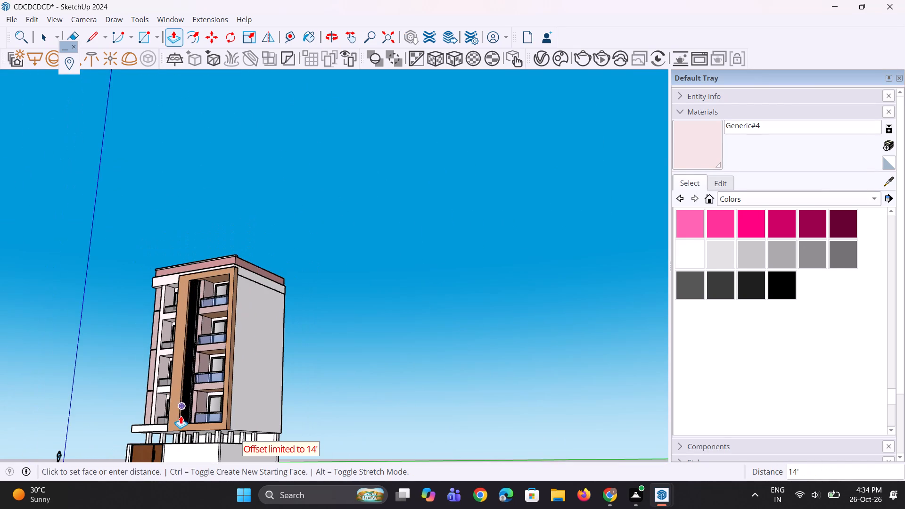
{"action": "left_click", "coordinate": [183, 430]}
{"action": "middle_click_drag", "start_coordinate": [181, 410], "coordinate": [180, 480]}
{"action": "scroll", "coordinate": [181, 410], "scroll_direction": "down", "scroll_amount": 1}
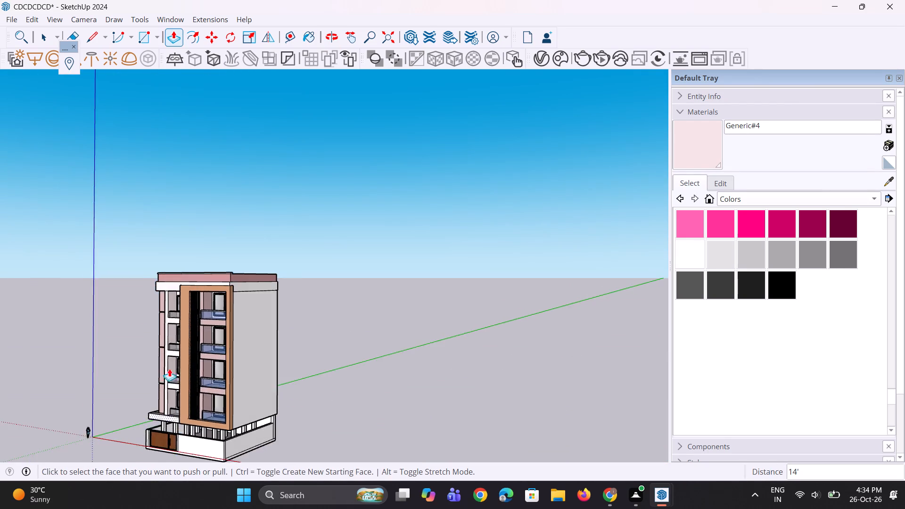
Push/Pull the block's underside beside the louvres further down in stages, starting with 3' 9/16" and ending with 1' 6 9/16".
{"action": "scroll", "coordinate": [171, 354], "scroll_direction": "up", "scroll_amount": 18}
{"action": "middle_click_drag", "start_coordinate": [230, 346], "coordinate": [307, 298]}
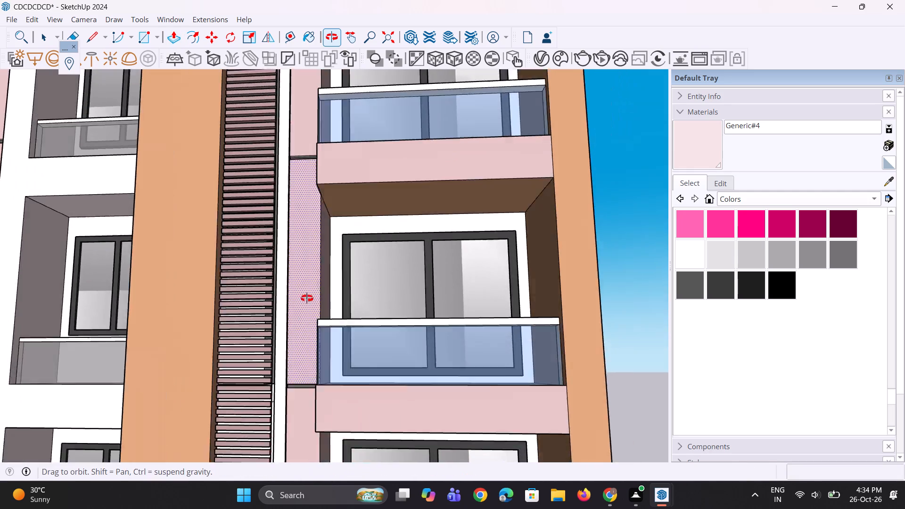
{"action": "middle_click_drag", "start_coordinate": [307, 298], "coordinate": [212, 297]}
{"action": "scroll", "coordinate": [176, 322], "scroll_direction": "up", "scroll_amount": 7}
{"action": "middle_click_drag", "start_coordinate": [148, 411], "coordinate": [181, 310]}
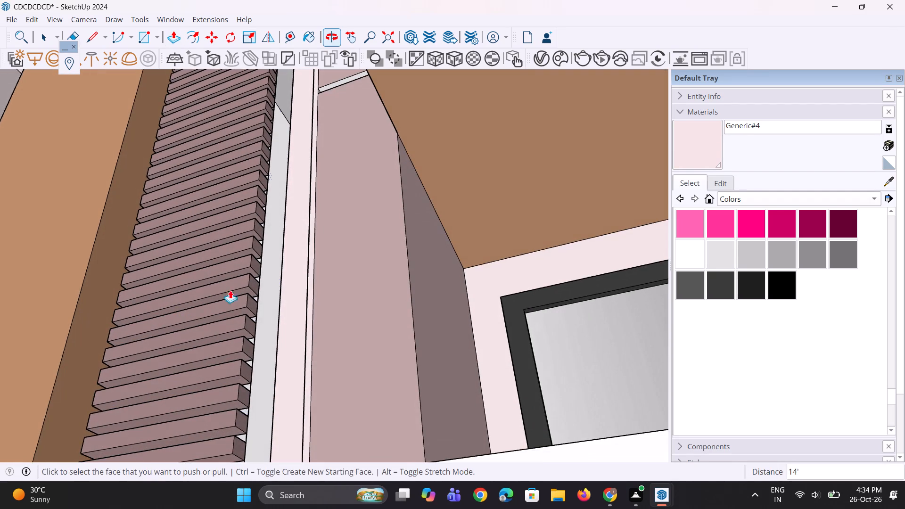
{"action": "left_click", "coordinate": [277, 230]}
{"action": "left_click", "coordinate": [258, 300]}
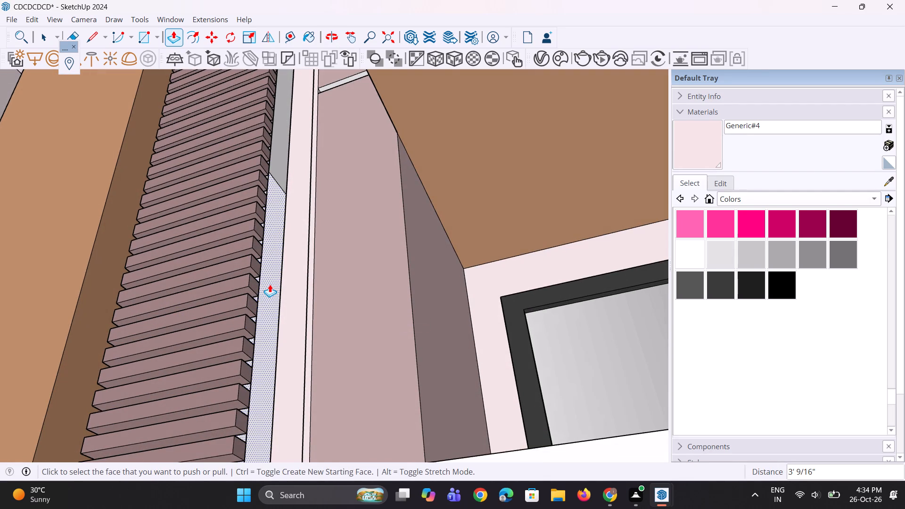
{"action": "left_click", "coordinate": [270, 281]}
{"action": "left_click", "coordinate": [247, 363]}
{"action": "scroll", "coordinate": [250, 350], "scroll_direction": "down", "scroll_amount": 7}
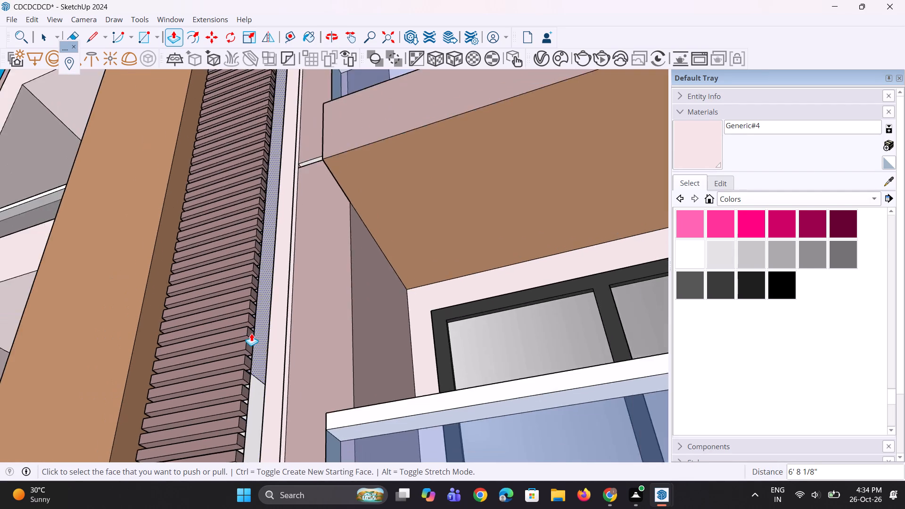
{"action": "scroll", "coordinate": [251, 333], "scroll_direction": "down", "scroll_amount": 3}
{"action": "scroll", "coordinate": [230, 397], "scroll_direction": "up", "scroll_amount": 4}
{"action": "left_click", "coordinate": [261, 373]}
Push/Pull the block's underside behind the louvres further down by 8 15/16" and by 4' 6 11/16".
{"action": "scroll", "coordinate": [254, 410], "scroll_direction": "down", "scroll_amount": 5}
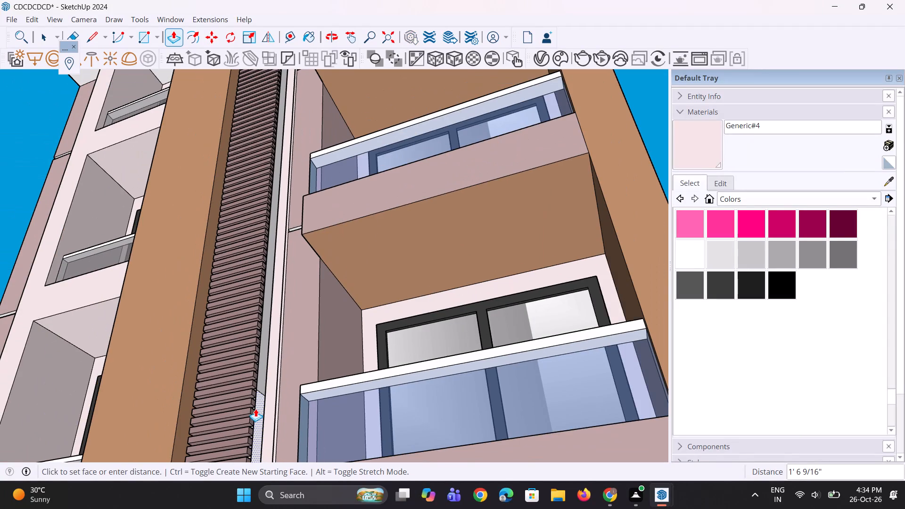
{"action": "left_click", "coordinate": [255, 408]}
{"action": "left_click", "coordinate": [256, 407]}
{"action": "left_click", "coordinate": [245, 443]}
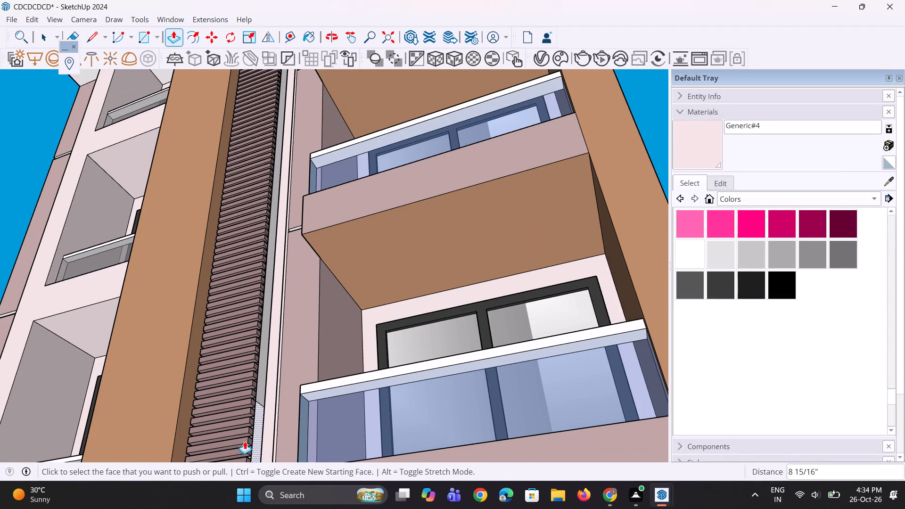
{"action": "scroll", "coordinate": [255, 388], "scroll_direction": "down", "scroll_amount": 5}
{"action": "scroll", "coordinate": [262, 423], "scroll_direction": "up", "scroll_amount": 3}
{"action": "left_click", "coordinate": [255, 406]}
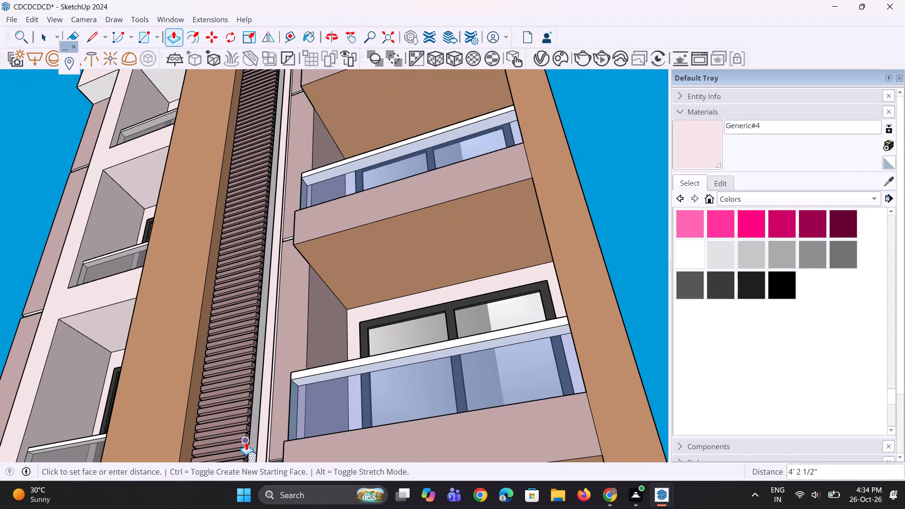
{"action": "left_click", "coordinate": [246, 448]}
Push/Pull the block's underside at the lower floors further down by 6 7/16" and by 3' 9/16".
{"action": "scroll", "coordinate": [233, 296], "scroll_direction": "down", "scroll_amount": 10}
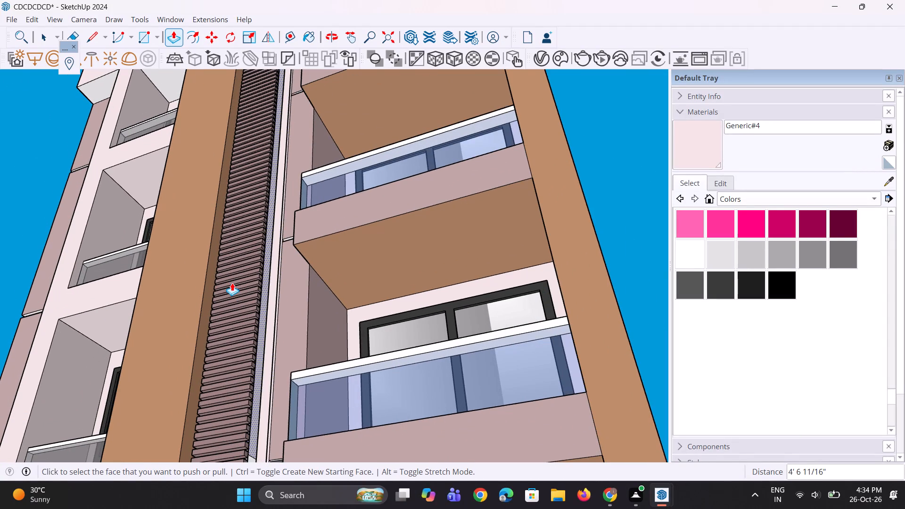
{"action": "scroll", "coordinate": [229, 263], "scroll_direction": "down", "scroll_amount": 5}
{"action": "scroll", "coordinate": [228, 362], "scroll_direction": "down", "scroll_amount": 5}
{"action": "scroll", "coordinate": [206, 441], "scroll_direction": "up", "scroll_amount": 5}
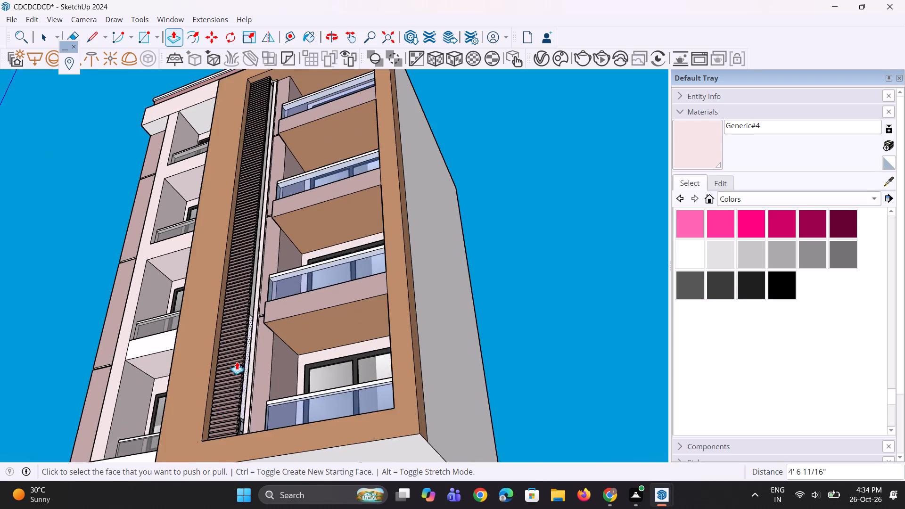
{"action": "scroll", "coordinate": [244, 353], "scroll_direction": "up", "scroll_amount": 8}
{"action": "left_click", "coordinate": [251, 326]}
{"action": "left_click", "coordinate": [246, 394]}
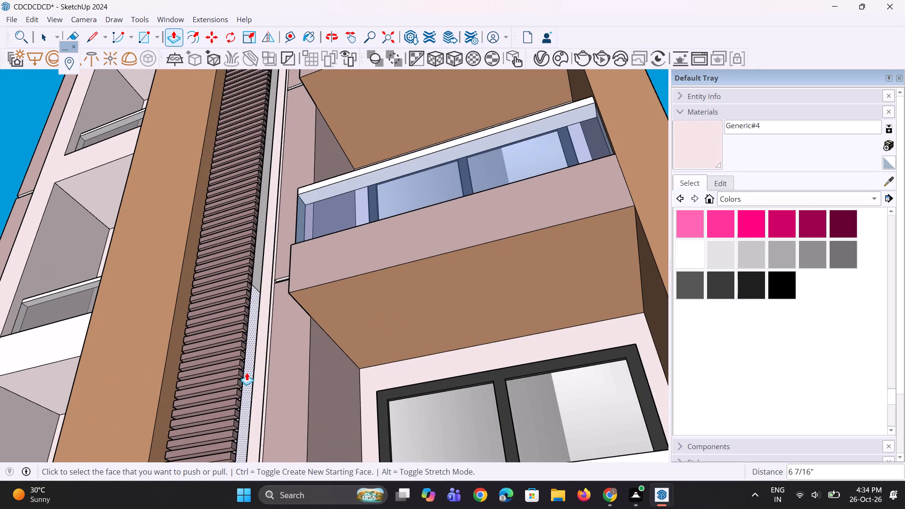
{"action": "left_click", "coordinate": [247, 369]}
{"action": "left_click", "coordinate": [242, 443]}
Push/Pull the underside of the block behind the louvres further down by 10' 6 5/8" and by 4 3/8".
{"action": "scroll", "coordinate": [199, 289], "scroll_direction": "down", "scroll_amount": 5}
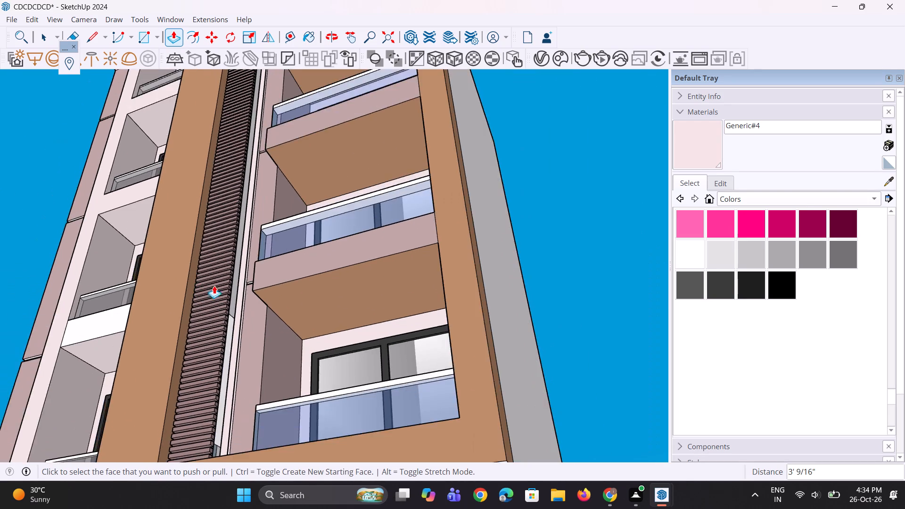
{"action": "scroll", "coordinate": [233, 373], "scroll_direction": "up", "scroll_amount": 4}
{"action": "left_click", "coordinate": [224, 334]}
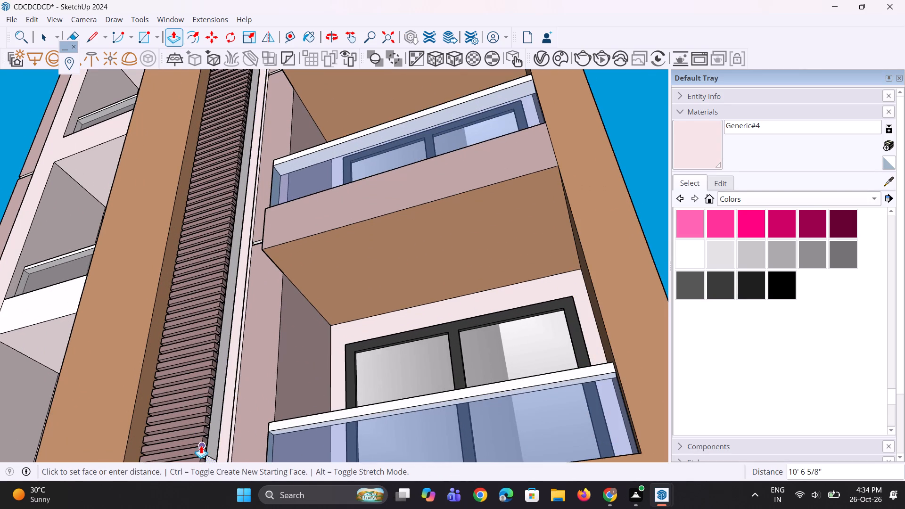
{"action": "left_click", "coordinate": [201, 446]}
{"action": "scroll", "coordinate": [218, 355], "scroll_direction": "down", "scroll_amount": 5}
{"action": "scroll", "coordinate": [219, 488], "scroll_direction": "up", "scroll_amount": 12}
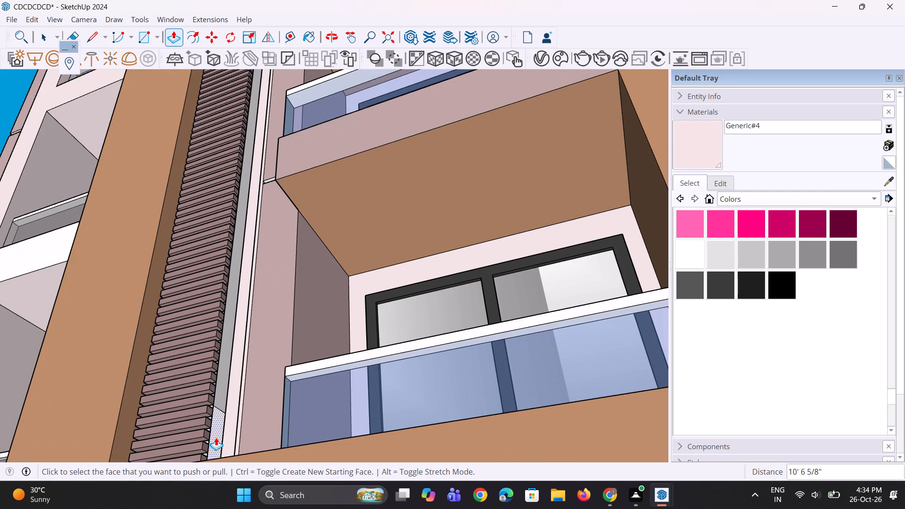
{"action": "left_click", "coordinate": [216, 437]}
{"action": "left_click", "coordinate": [221, 458]}
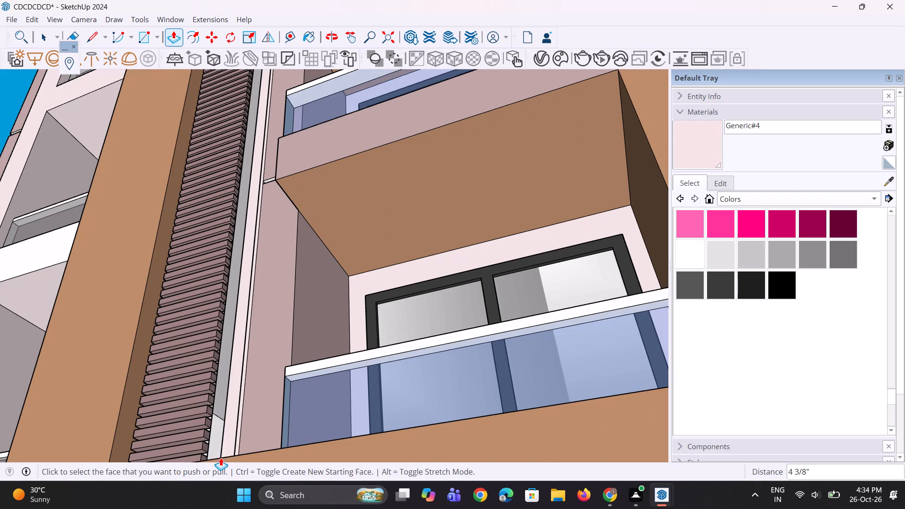
Push/Pull the block's underside further down by 2' 8 1/2" towards the foot of the louvre screen.
{"action": "scroll", "coordinate": [219, 337], "scroll_direction": "down", "scroll_amount": 9}
{"action": "scroll", "coordinate": [217, 427], "scroll_direction": "up", "scroll_amount": 5}
{"action": "scroll", "coordinate": [212, 362], "scroll_direction": "up", "scroll_amount": 8}
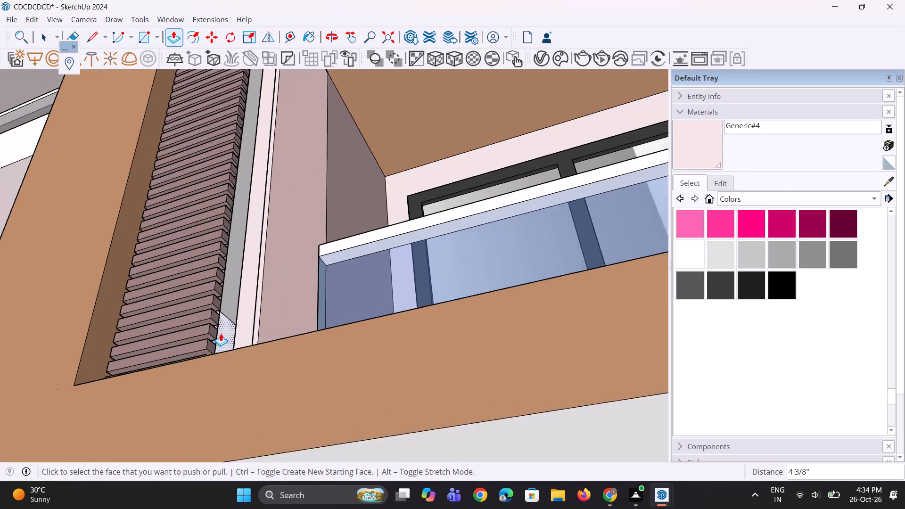
{"action": "left_click", "coordinate": [221, 333]}
{"action": "left_click", "coordinate": [190, 411]}
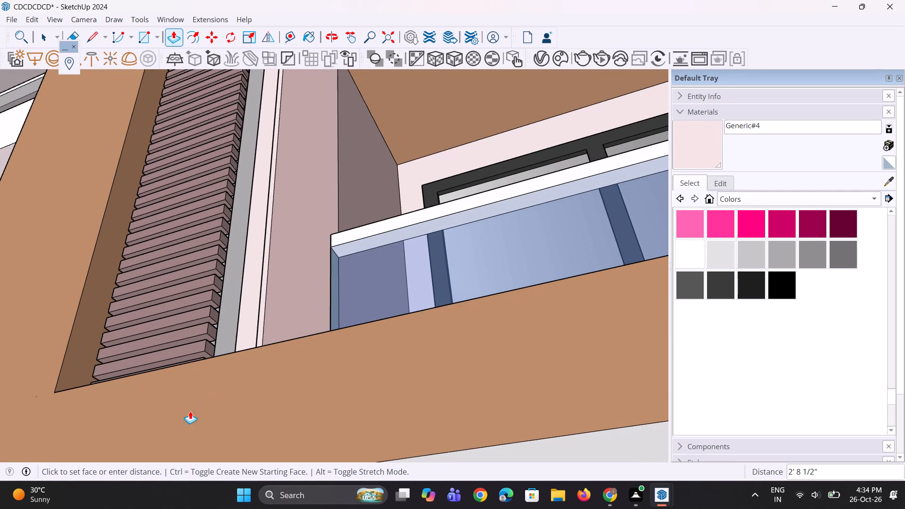
Push/Pull the block's narrow side face beside the louvres by about 6 11/16" to the edge of the adjoining wall.
{"action": "middle_click_drag", "start_coordinate": [225, 278], "coordinate": [194, 409]}
{"action": "scroll", "coordinate": [199, 410], "scroll_direction": "down", "scroll_amount": 6}
{"action": "middle_click_drag", "start_coordinate": [210, 397], "coordinate": [74, 435]}
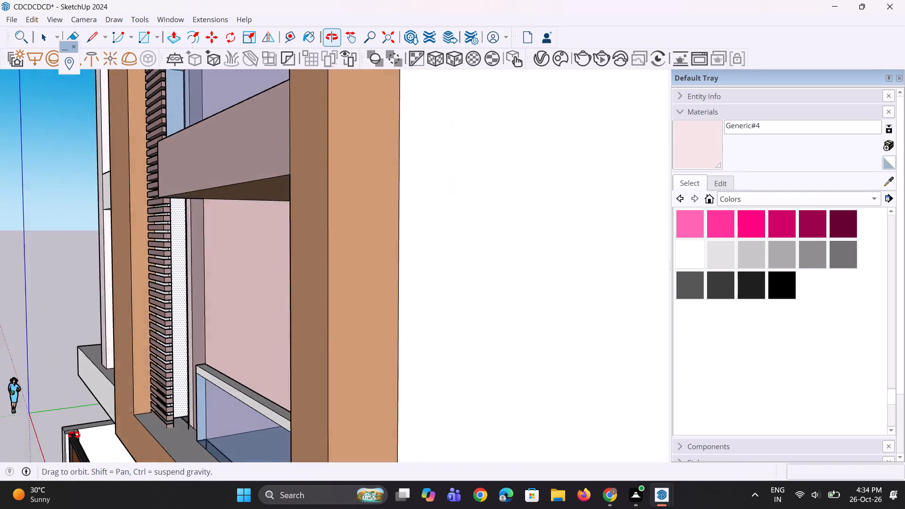
{"action": "middle_click_drag", "start_coordinate": [74, 435], "coordinate": [222, 431]}
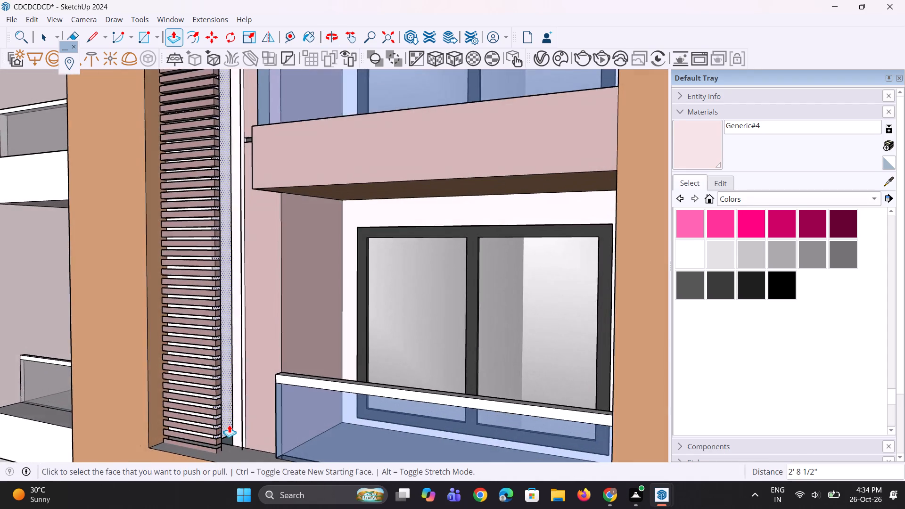
{"action": "scroll", "coordinate": [229, 425], "scroll_direction": "up", "scroll_amount": 3}
{"action": "left_click", "coordinate": [223, 408]}
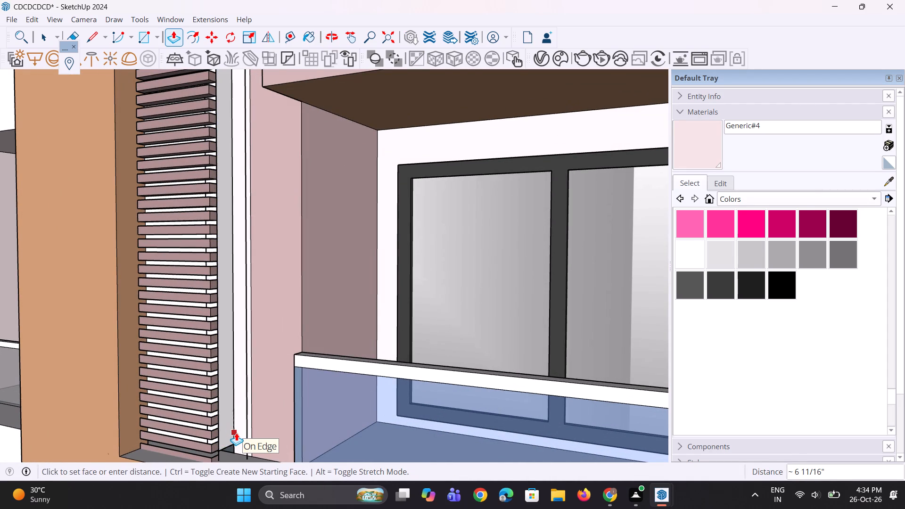
{"action": "left_click", "coordinate": [237, 436]}
Push/Pull the block's underside down by 4 1/2" to the slab at the foot of the louvre screen.
{"action": "middle_click_drag", "start_coordinate": [220, 451], "coordinate": [45, 397]}
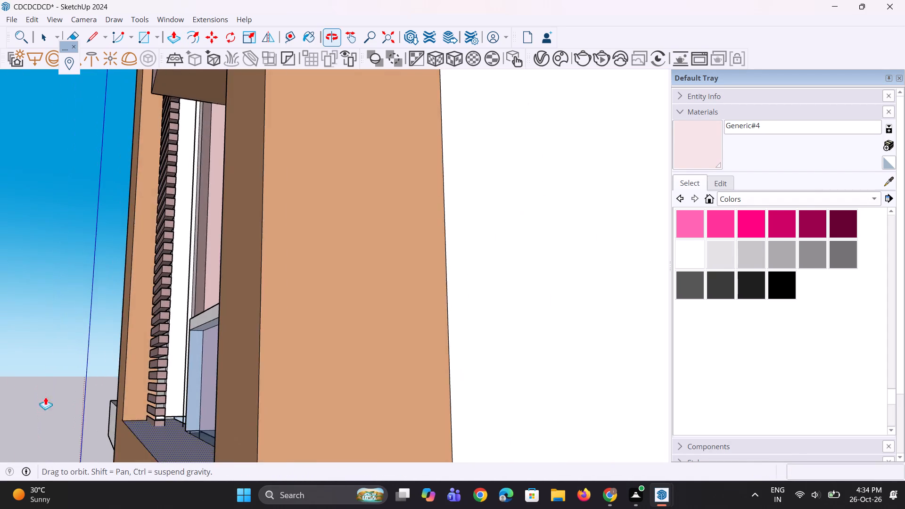
{"action": "scroll", "coordinate": [156, 384], "scroll_direction": "up", "scroll_amount": 5}
{"action": "middle_click_drag", "start_coordinate": [193, 436], "coordinate": [279, 417]}
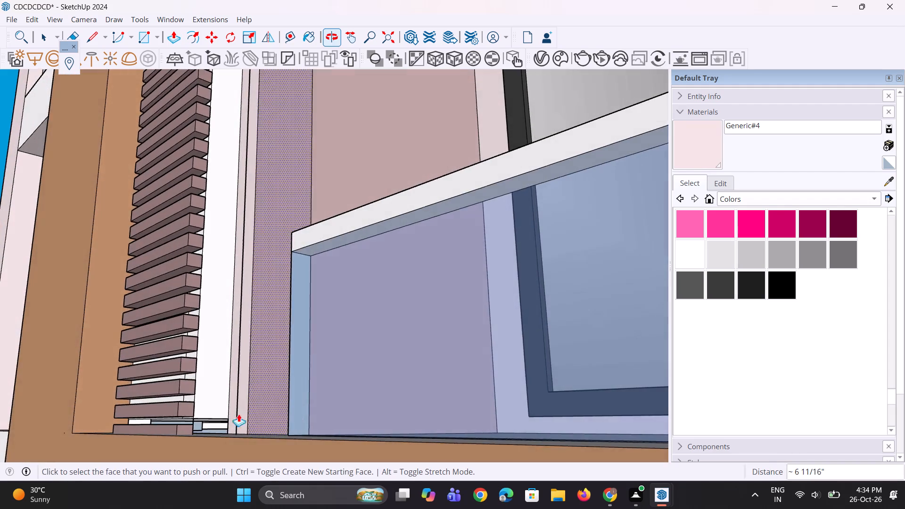
{"action": "scroll", "coordinate": [223, 418], "scroll_direction": "up", "scroll_amount": 4}
{"action": "left_click", "coordinate": [221, 419]}
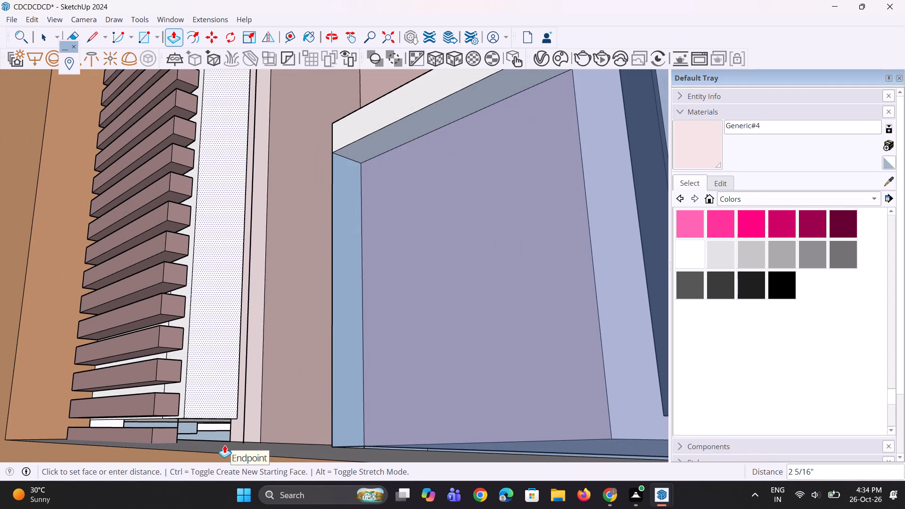
{"action": "key", "text": "Escape"}
{"action": "scroll", "coordinate": [203, 444], "scroll_direction": "up", "scroll_amount": 5}
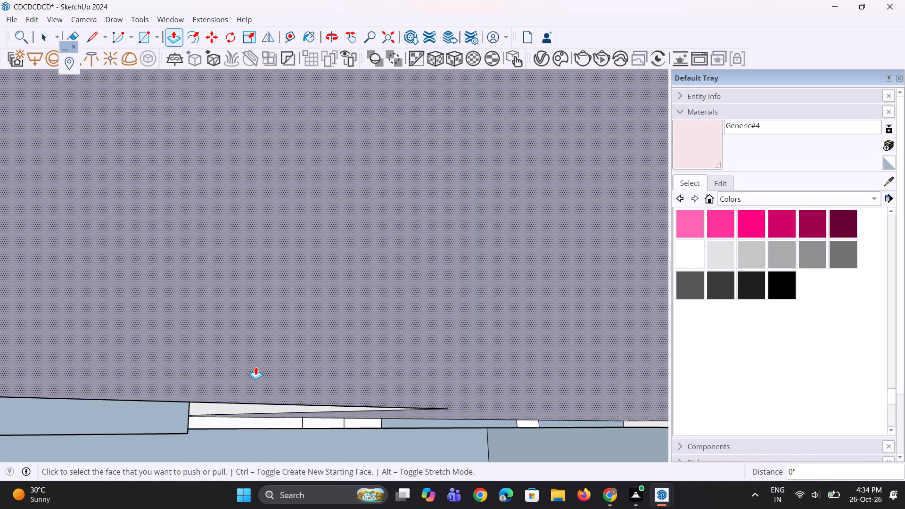
{"action": "left_click", "coordinate": [255, 367]}
{"action": "scroll", "coordinate": [248, 424], "scroll_direction": "down", "scroll_amount": 9}
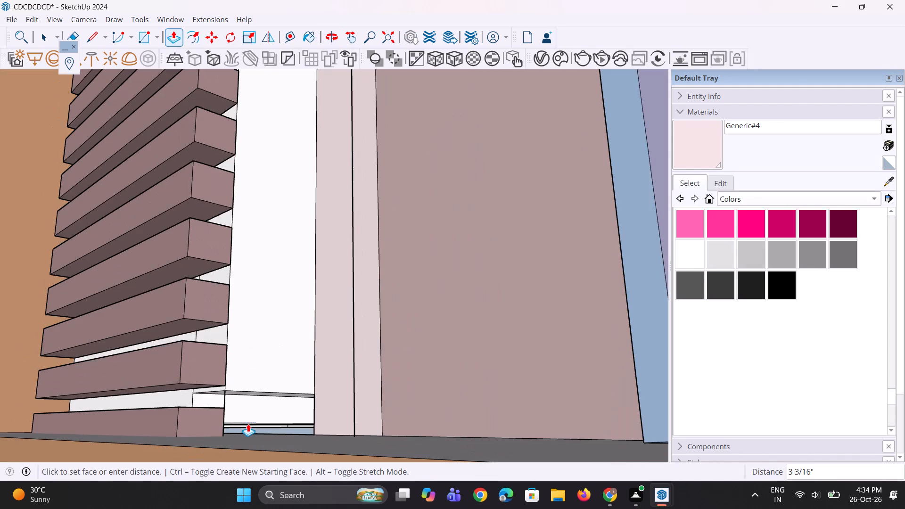
{"action": "left_click", "coordinate": [296, 442]}
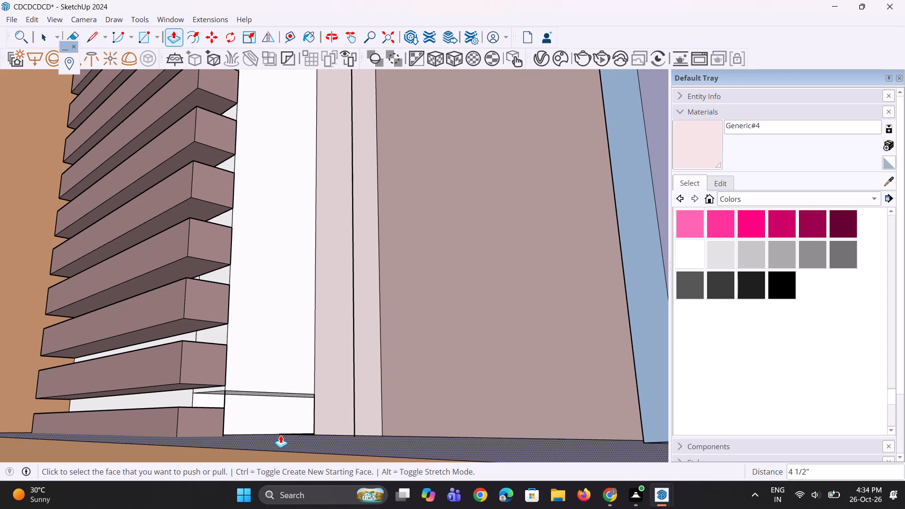
Push/Pull the side face of the block's lowest strip by about 6 11/16", level with the face above.
{"action": "middle_click_drag", "start_coordinate": [268, 429], "coordinate": [251, 485]}
{"action": "scroll", "coordinate": [257, 465], "scroll_direction": "down", "scroll_amount": 1}
{"action": "scroll", "coordinate": [236, 448], "scroll_direction": "up", "scroll_amount": 4}
{"action": "left_click", "coordinate": [236, 439]}
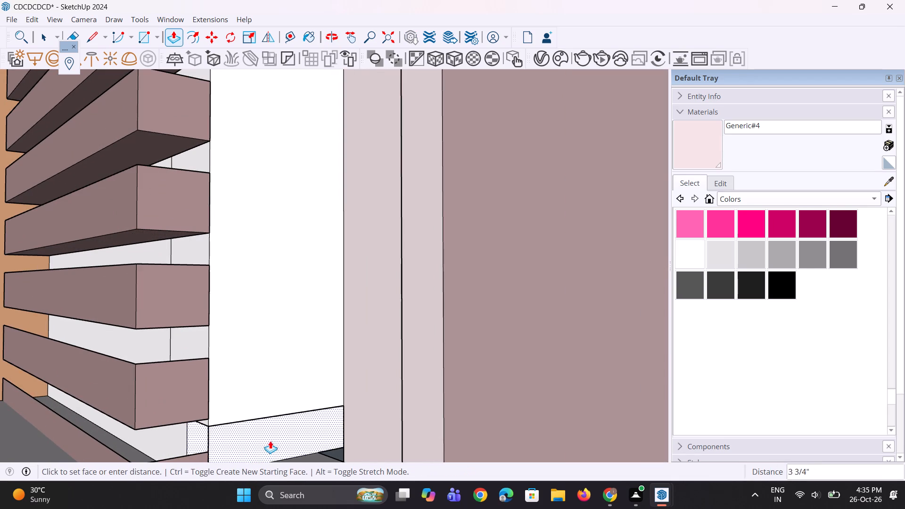
{"action": "left_click", "coordinate": [309, 397]}
{"action": "scroll", "coordinate": [302, 404], "scroll_direction": "down", "scroll_amount": 5}
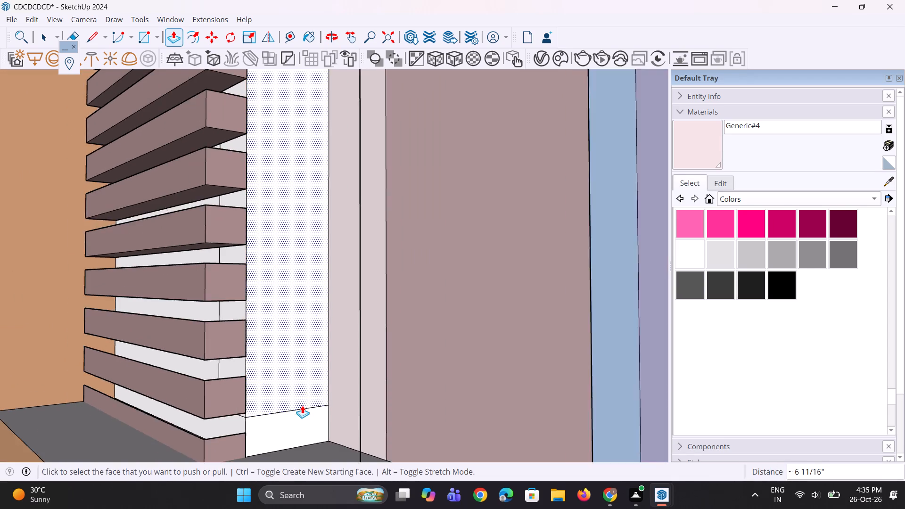
Erase the vertical seam line on the block's front face behind the louvres.
{"action": "scroll", "coordinate": [302, 405], "scroll_direction": "up", "scroll_amount": 1}
{"action": "middle_click_drag", "start_coordinate": [302, 405], "coordinate": [349, 402]}
{"action": "scroll", "coordinate": [365, 419], "scroll_direction": "down", "scroll_amount": 6}
{"action": "scroll", "coordinate": [266, 410], "scroll_direction": "down", "scroll_amount": 6}
{"action": "middle_click_drag", "start_coordinate": [261, 410], "coordinate": [185, 426]}
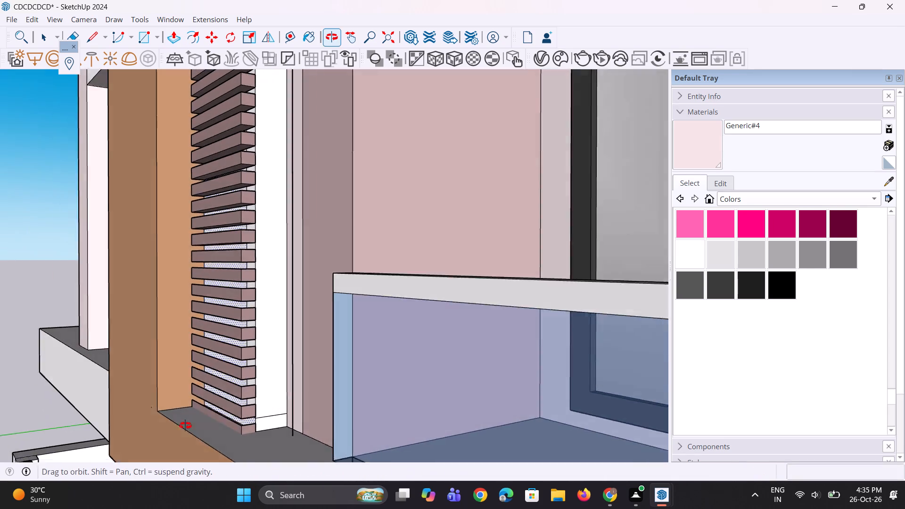
{"action": "middle_click_drag", "start_coordinate": [185, 426], "coordinate": [181, 427]}
{"action": "scroll", "coordinate": [263, 344], "scroll_direction": "up", "scroll_amount": 6}
{"action": "middle_click_drag", "start_coordinate": [178, 370], "coordinate": [300, 381]}
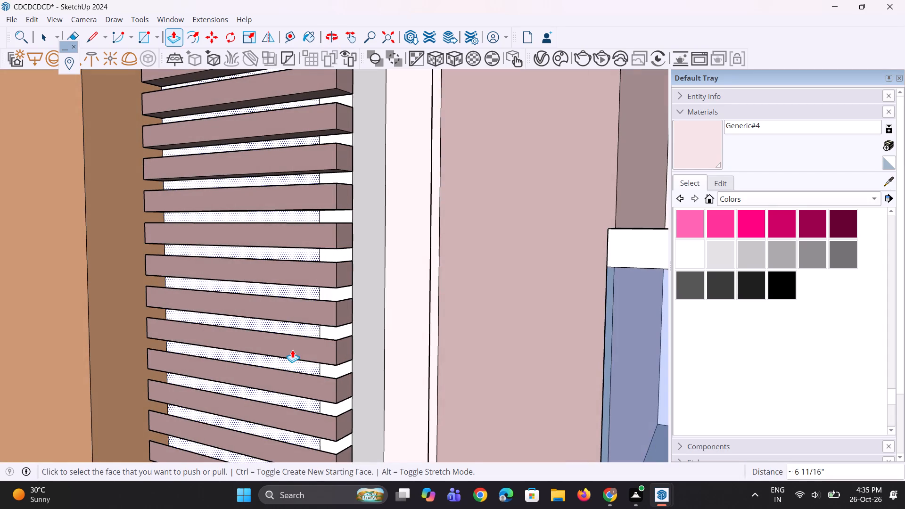
{"action": "left_click", "coordinate": [341, 334]}
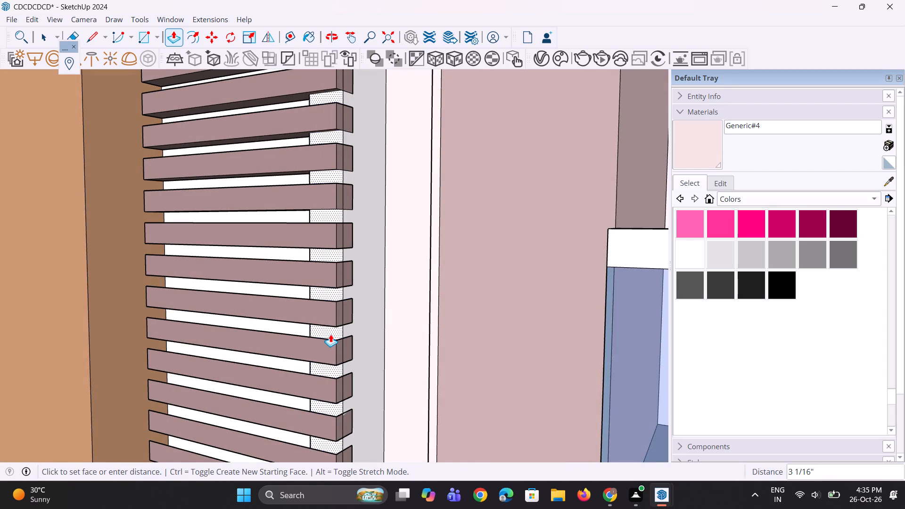
{"action": "key", "text": "Escape"}
{"action": "middle_click_drag", "start_coordinate": [318, 333], "coordinate": [336, 328]}
{"action": "scroll", "coordinate": [316, 354], "scroll_direction": "up", "scroll_amount": 6}
{"action": "key", "text": "e"}
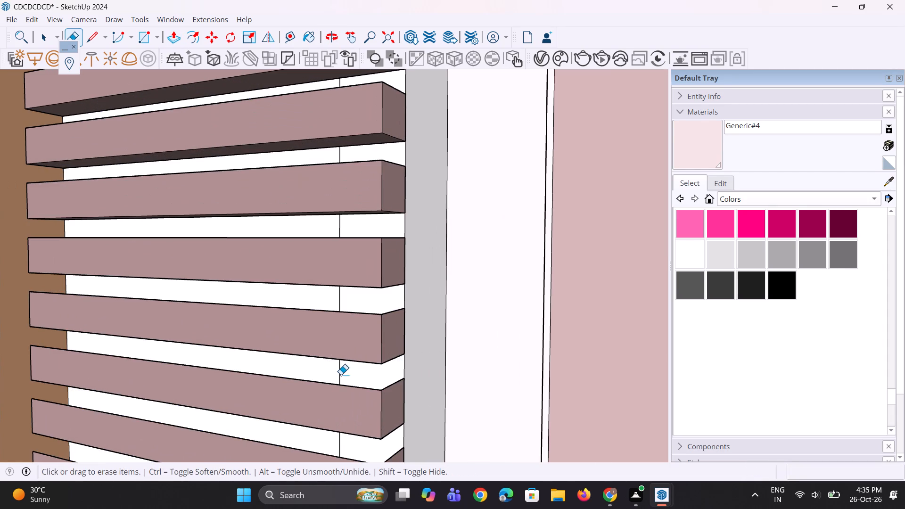
{"action": "left_click", "coordinate": [340, 369]}
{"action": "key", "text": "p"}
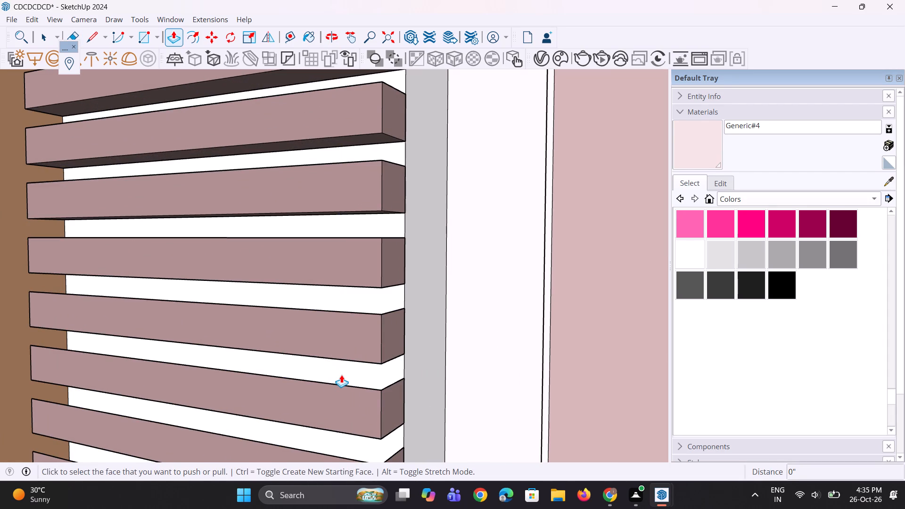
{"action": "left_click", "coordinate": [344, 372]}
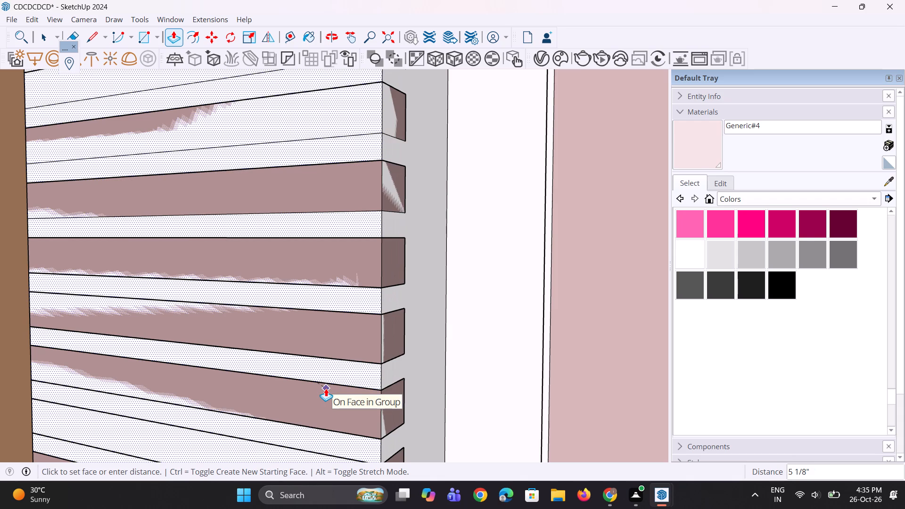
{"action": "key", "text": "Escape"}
Paint the front of the roof-level band below the parapet with the pale pink Generic#4 material.
{"action": "scroll", "coordinate": [318, 416], "scroll_direction": "down", "scroll_amount": 12}
{"action": "middle_click_drag", "start_coordinate": [323, 413], "coordinate": [349, 352]}
{"action": "scroll", "coordinate": [354, 349], "scroll_direction": "up", "scroll_amount": 1}
{"action": "scroll", "coordinate": [370, 352], "scroll_direction": "down", "scroll_amount": 11}
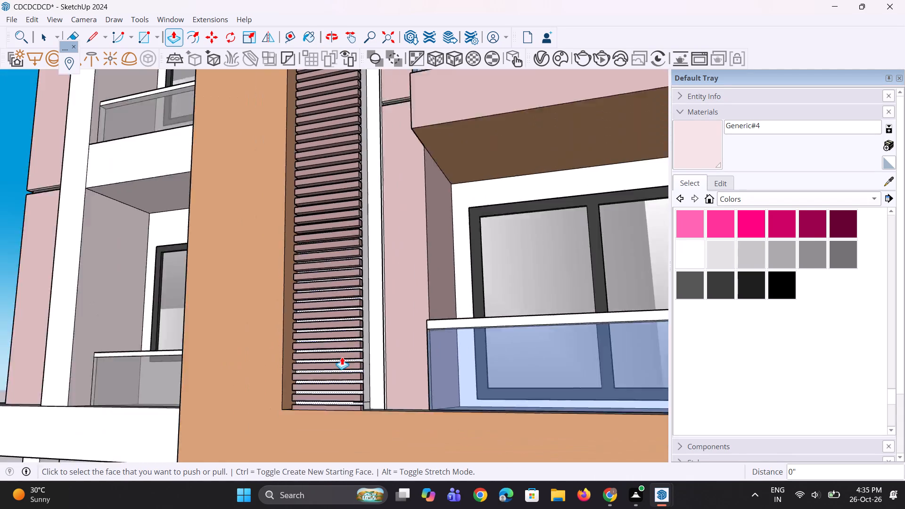
{"action": "scroll", "coordinate": [342, 357], "scroll_direction": "down", "scroll_amount": 8}
{"action": "middle_click_drag", "start_coordinate": [329, 308], "coordinate": [320, 420]}
{"action": "scroll", "coordinate": [320, 420], "scroll_direction": "up", "scroll_amount": 1}
{"action": "scroll", "coordinate": [323, 423], "scroll_direction": "down", "scroll_amount": 11}
{"action": "middle_click_drag", "start_coordinate": [330, 210], "coordinate": [510, 188]}
{"action": "scroll", "coordinate": [456, 257], "scroll_direction": "up", "scroll_amount": 4}
{"action": "scroll", "coordinate": [266, 236], "scroll_direction": "up", "scroll_amount": 2}
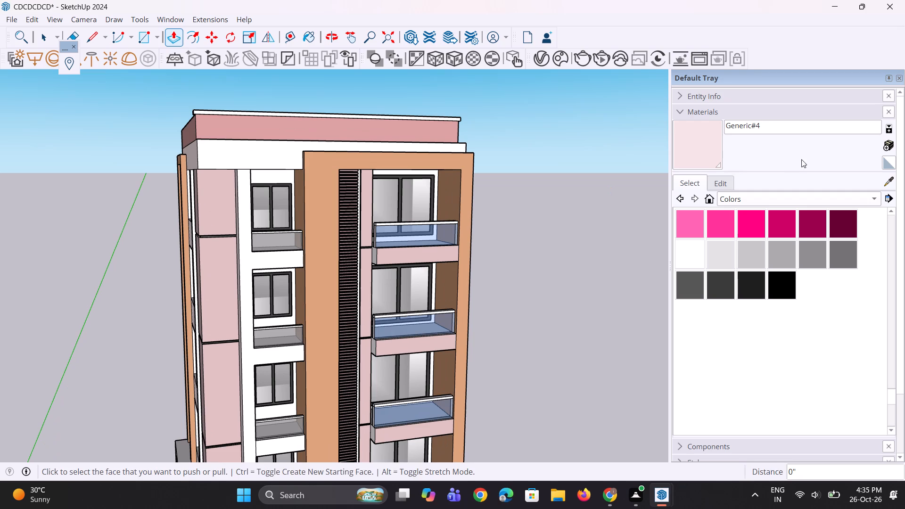
{"action": "key", "text": "space"}
{"action": "key", "text": "space"}
{"action": "left_click", "coordinate": [697, 142]}
{"action": "scroll", "coordinate": [329, 138], "scroll_direction": "up", "scroll_amount": 3}
{"action": "left_click", "coordinate": [206, 163]}
Paint the top of the roof-level band and the top and front of the parapet coping with pale pink Generic#4.
{"action": "middle_click_drag", "start_coordinate": [345, 152], "coordinate": [344, 283]}
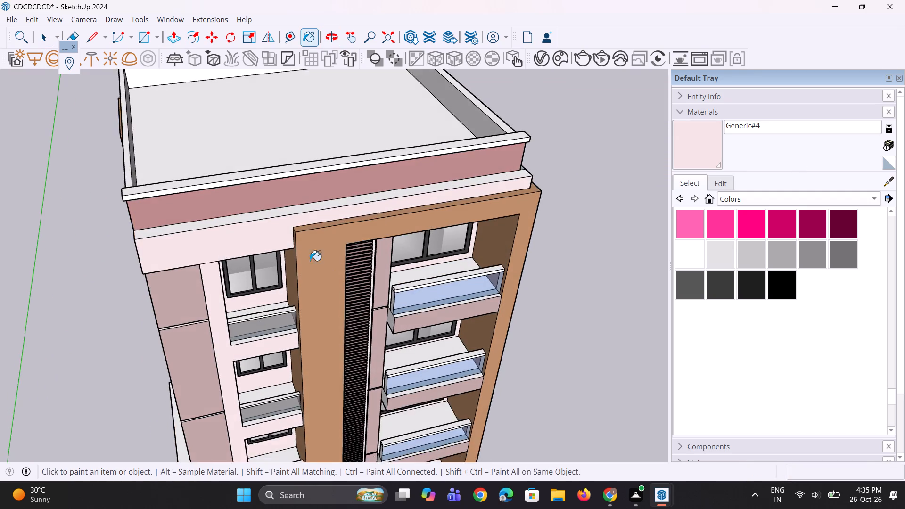
{"action": "scroll", "coordinate": [299, 245], "scroll_direction": "up", "scroll_amount": 2}
{"action": "left_click", "coordinate": [298, 199]}
{"action": "scroll", "coordinate": [294, 168], "scroll_direction": "up", "scroll_amount": 2}
{"action": "left_click", "coordinate": [291, 148]}
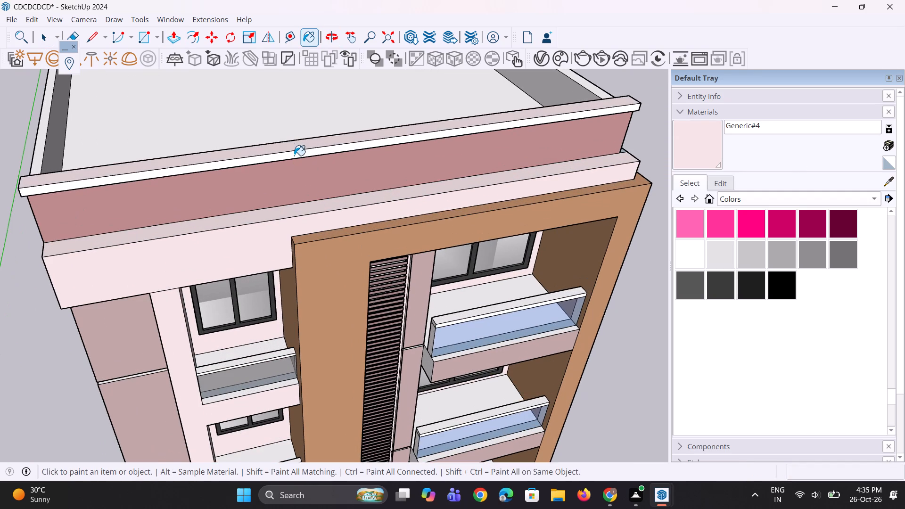
{"action": "left_click", "coordinate": [296, 155]}
Paint the top and front of the topmost blue-glass balcony's handrail with the dark grey Color M06.
{"action": "scroll", "coordinate": [249, 166], "scroll_direction": "up", "scroll_amount": 1}
{"action": "middle_click_drag", "start_coordinate": [249, 161], "coordinate": [292, 84]}
{"action": "scroll", "coordinate": [292, 243], "scroll_direction": "down", "scroll_amount": 6}
{"action": "middle_click_drag", "start_coordinate": [250, 244], "coordinate": [176, 170]}
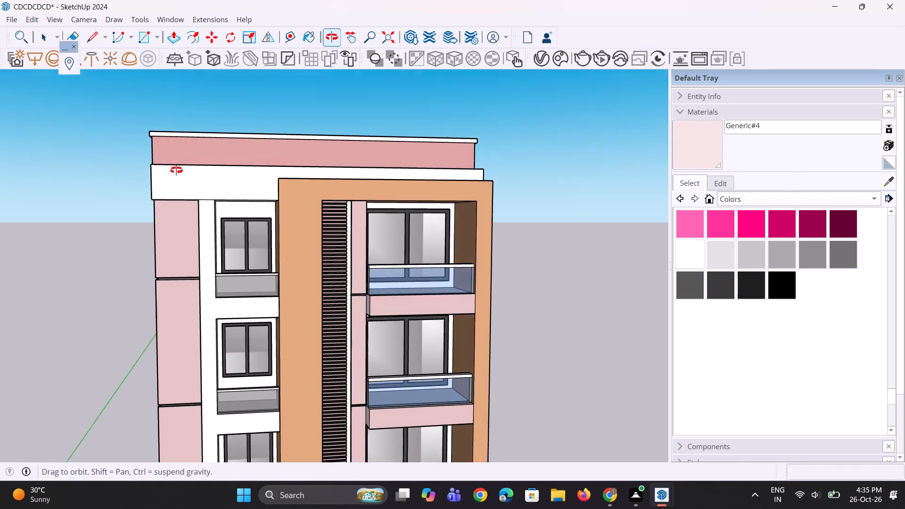
{"action": "middle_click_drag", "start_coordinate": [176, 170], "coordinate": [166, 173]}
{"action": "key", "text": "space"}
{"action": "key", "text": "space"}
{"action": "key", "text": "space"}
{"action": "key", "text": "space"}
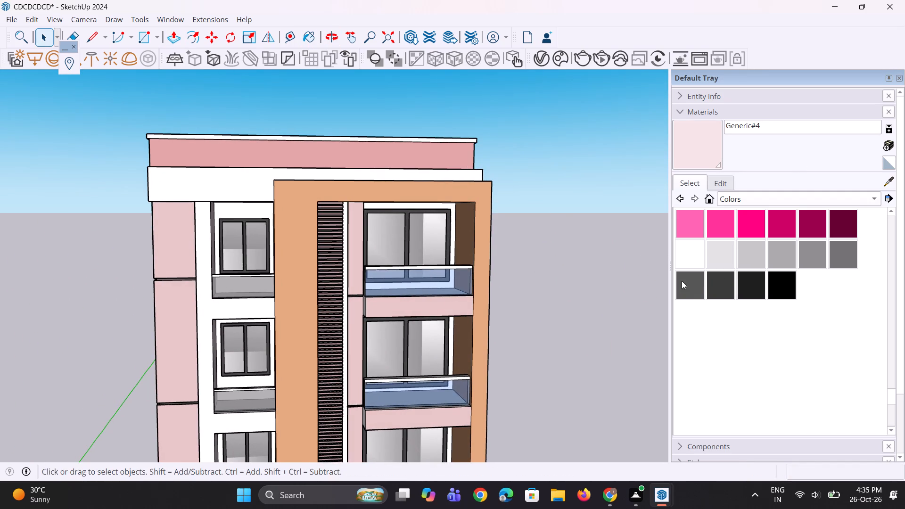
{"action": "left_click", "coordinate": [681, 281]}
{"action": "scroll", "coordinate": [294, 315], "scroll_direction": "up", "scroll_amount": 7}
{"action": "middle_click_drag", "start_coordinate": [481, 254], "coordinate": [463, 331]}
{"action": "scroll", "coordinate": [438, 281], "scroll_direction": "up", "scroll_amount": 5}
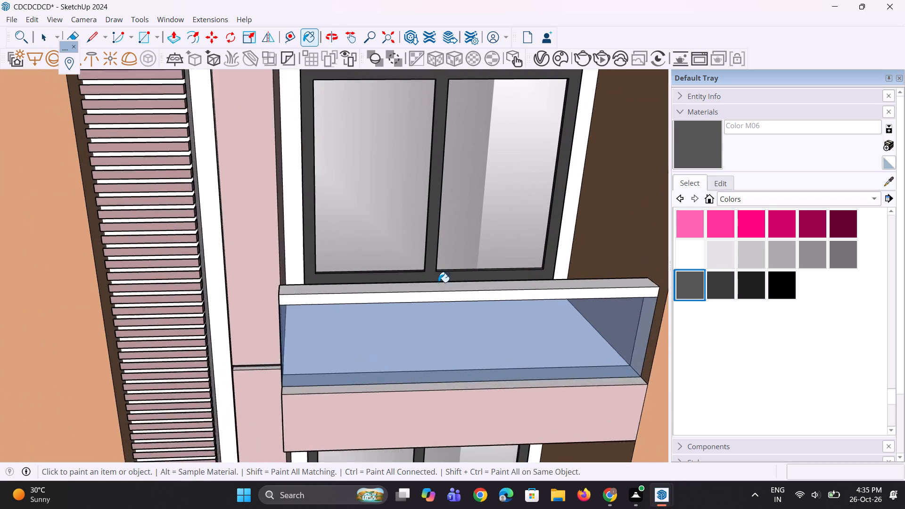
{"action": "scroll", "coordinate": [438, 282], "scroll_direction": "up", "scroll_amount": 1}
{"action": "left_click", "coordinate": [438, 286]}
{"action": "left_click", "coordinate": [432, 303]}
Paint the top and front of the second blue-glass balcony's handrail with Color M06.
{"action": "middle_click_drag", "start_coordinate": [371, 253], "coordinate": [370, 181]}
{"action": "scroll", "coordinate": [370, 181], "scroll_direction": "up", "scroll_amount": 1}
{"action": "scroll", "coordinate": [369, 181], "scroll_direction": "down", "scroll_amount": 11}
{"action": "scroll", "coordinate": [388, 294], "scroll_direction": "up", "scroll_amount": 4}
{"action": "scroll", "coordinate": [385, 371], "scroll_direction": "up", "scroll_amount": 8}
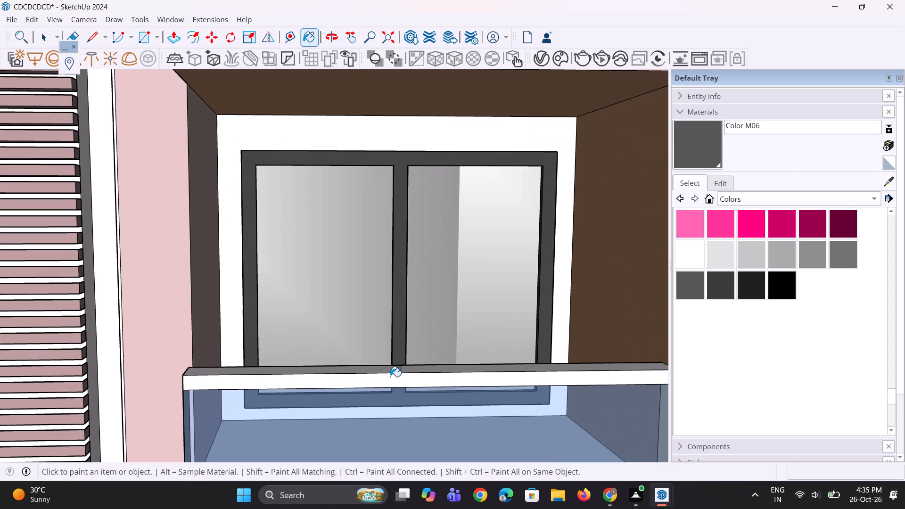
{"action": "left_click", "coordinate": [395, 371]}
{"action": "left_click", "coordinate": [394, 382]}
Paint the top and front of the third blue-glass balcony's handrail with Color M06.
{"action": "scroll", "coordinate": [368, 363], "scroll_direction": "down", "scroll_amount": 11}
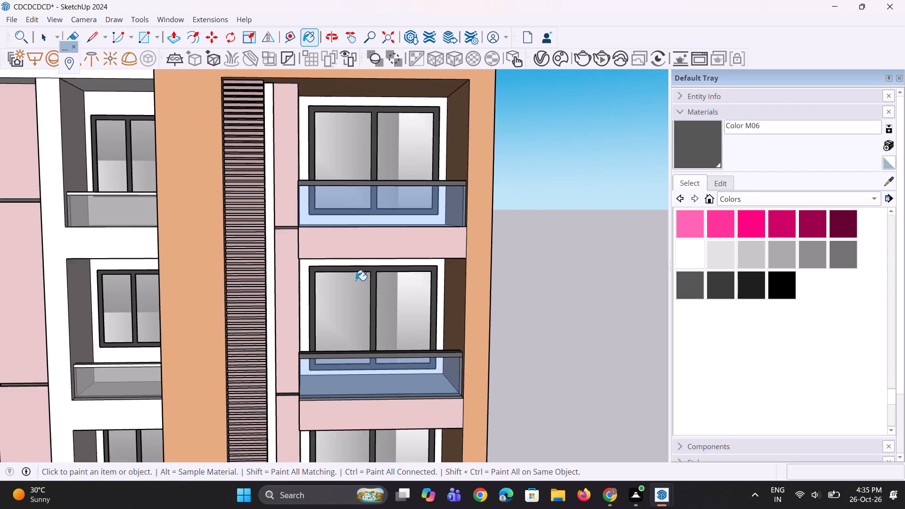
{"action": "scroll", "coordinate": [356, 280], "scroll_direction": "down", "scroll_amount": 4}
{"action": "scroll", "coordinate": [320, 367], "scroll_direction": "up", "scroll_amount": 4}
{"action": "scroll", "coordinate": [341, 428], "scroll_direction": "up", "scroll_amount": 6}
{"action": "scroll", "coordinate": [377, 291], "scroll_direction": "down", "scroll_amount": 5}
{"action": "scroll", "coordinate": [378, 456], "scroll_direction": "up", "scroll_amount": 2}
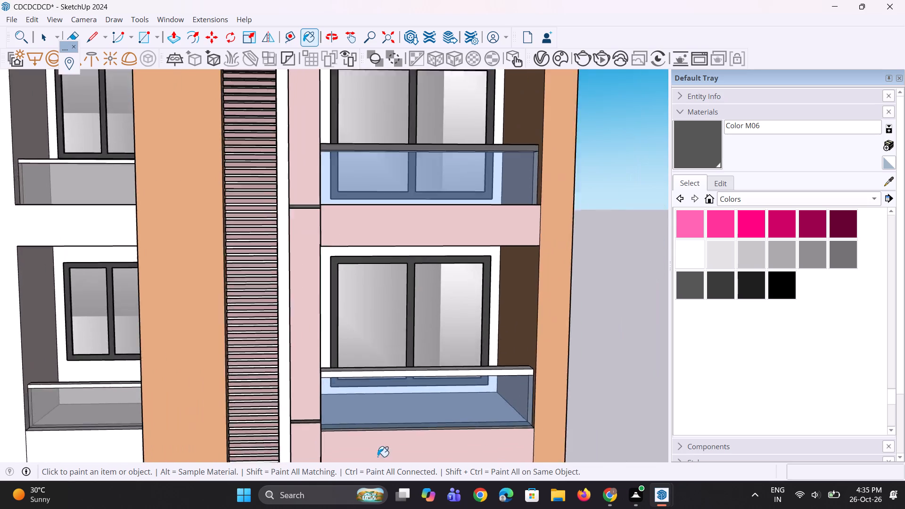
{"action": "scroll", "coordinate": [378, 457], "scroll_direction": "up", "scroll_amount": 9}
{"action": "left_click", "coordinate": [427, 368]}
{"action": "left_click", "coordinate": [424, 382]}
Paint the front and top of the lowest blue-glass balcony's handrail with the dark grey Color M06.
{"action": "scroll", "coordinate": [395, 343], "scroll_direction": "down", "scroll_amount": 4}
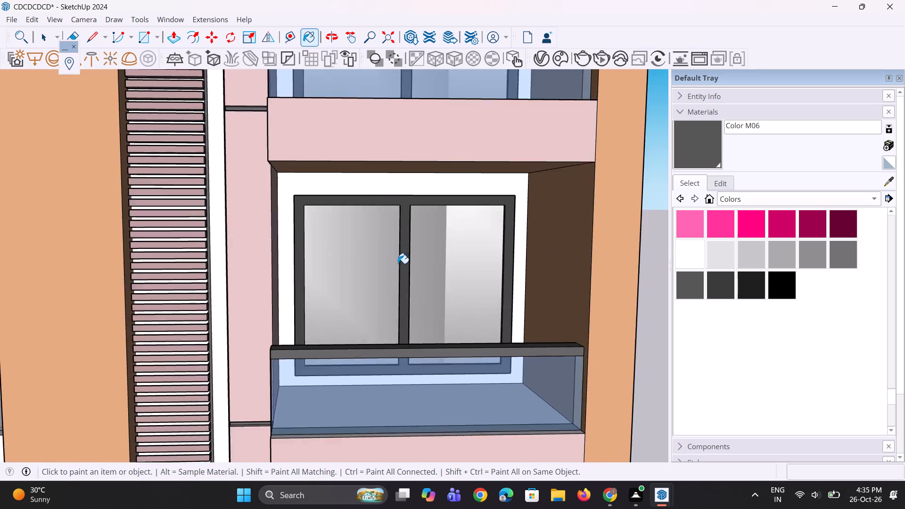
{"action": "scroll", "coordinate": [398, 263], "scroll_direction": "down", "scroll_amount": 13}
{"action": "scroll", "coordinate": [429, 337], "scroll_direction": "up", "scroll_amount": 17}
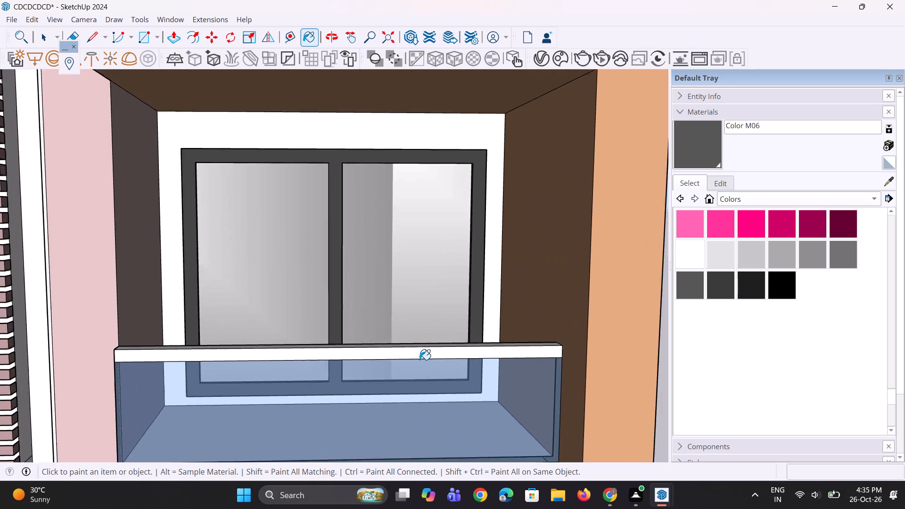
{"action": "scroll", "coordinate": [420, 360], "scroll_direction": "up", "scroll_amount": 2}
{"action": "left_click", "coordinate": [421, 348]}
{"action": "middle_click_drag", "start_coordinate": [419, 362], "coordinate": [420, 392]}
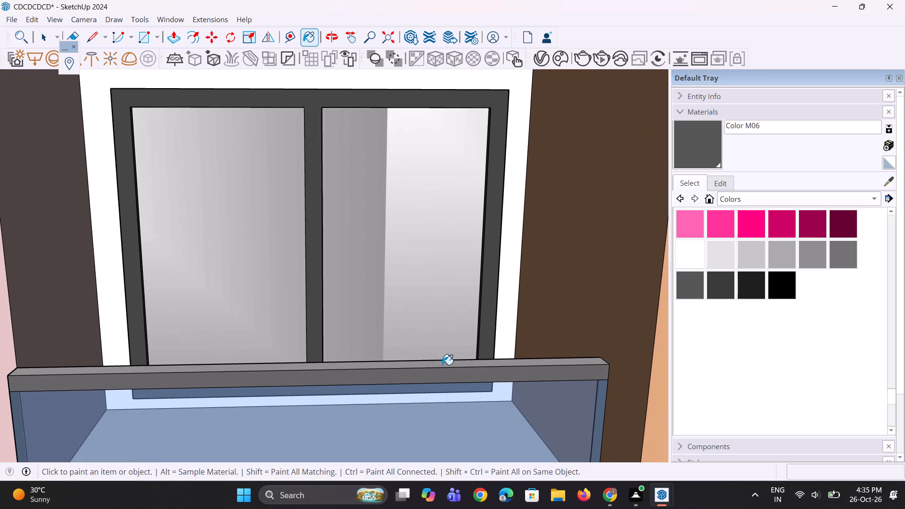
{"action": "left_click", "coordinate": [442, 365]}
Paint the top and front of the lowest grey-glass balcony's handrail with Color M06.
{"action": "scroll", "coordinate": [454, 366], "scroll_direction": "down", "scroll_amount": 17}
{"action": "scroll", "coordinate": [321, 350], "scroll_direction": "up", "scroll_amount": 4}
{"action": "scroll", "coordinate": [216, 378], "scroll_direction": "up", "scroll_amount": 8}
{"action": "left_click", "coordinate": [259, 365]}
{"action": "scroll", "coordinate": [259, 371], "scroll_direction": "up", "scroll_amount": 4}
{"action": "left_click", "coordinate": [259, 371]}
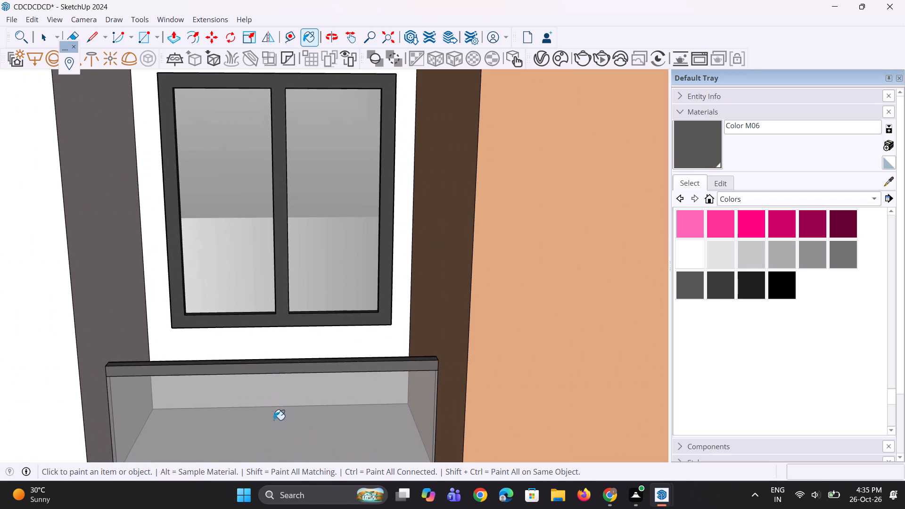
Paint the top and front of the handrail on the grey-glass balcony one floor above the lowest with Color M06.
{"action": "scroll", "coordinate": [289, 443], "scroll_direction": "down", "scroll_amount": 12}
{"action": "scroll", "coordinate": [259, 215], "scroll_direction": "up", "scroll_amount": 7}
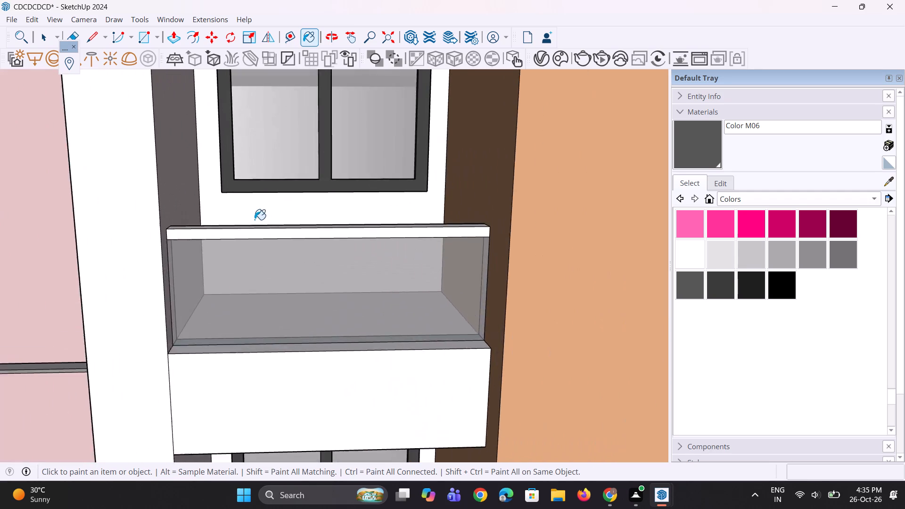
{"action": "scroll", "coordinate": [255, 220], "scroll_direction": "up", "scroll_amount": 4}
{"action": "left_click", "coordinate": [263, 229]}
{"action": "left_click", "coordinate": [263, 242]}
Paint the top and front of the next grey-glass balcony's handrail upward with Color M06.
{"action": "scroll", "coordinate": [340, 345], "scroll_direction": "down", "scroll_amount": 4}
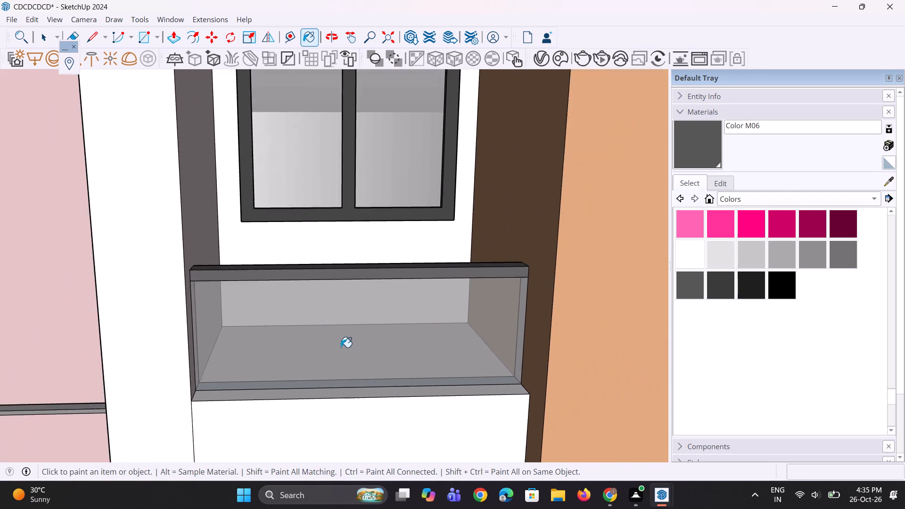
{"action": "scroll", "coordinate": [341, 348], "scroll_direction": "down", "scroll_amount": 17}
{"action": "scroll", "coordinate": [341, 176], "scroll_direction": "up", "scroll_amount": 10}
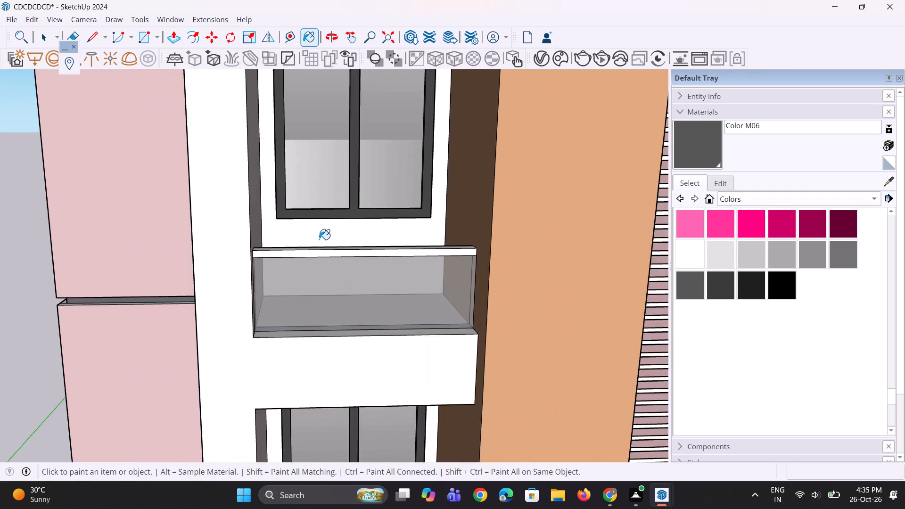
{"action": "scroll", "coordinate": [319, 239], "scroll_direction": "up", "scroll_amount": 8}
{"action": "left_click", "coordinate": [315, 254]}
{"action": "left_click", "coordinate": [315, 273]}
Paint the top and front of the topmost grey-glass balcony's handrail with Color M06.
{"action": "scroll", "coordinate": [338, 335], "scroll_direction": "down", "scroll_amount": 6}
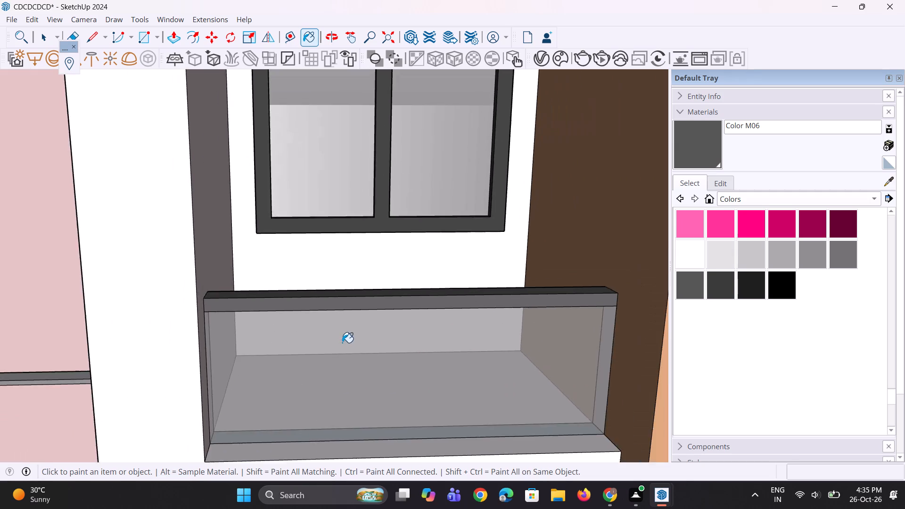
{"action": "scroll", "coordinate": [342, 343], "scroll_direction": "down", "scroll_amount": 16}
{"action": "scroll", "coordinate": [385, 144], "scroll_direction": "up", "scroll_amount": 9}
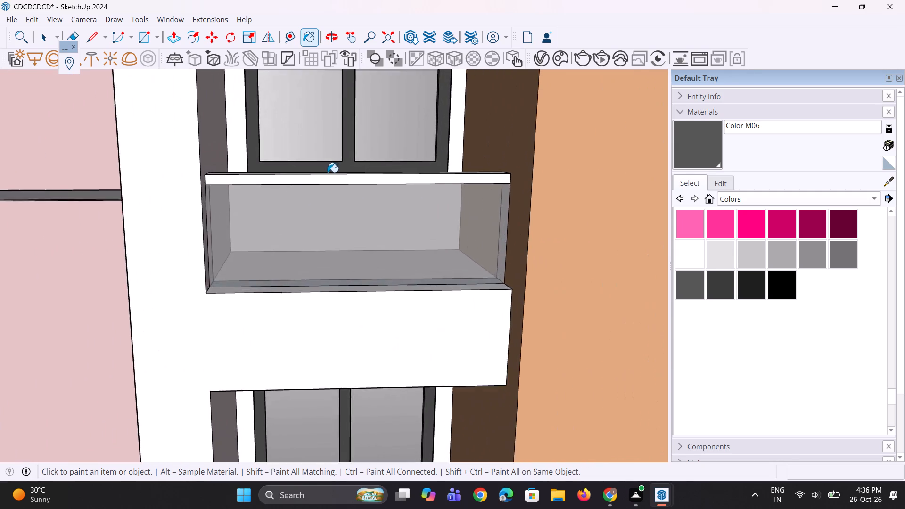
{"action": "scroll", "coordinate": [328, 172], "scroll_direction": "up", "scroll_amount": 4}
{"action": "middle_click_drag", "start_coordinate": [277, 180], "coordinate": [277, 220]}
{"action": "left_click", "coordinate": [283, 202]}
{"action": "left_click", "coordinate": [277, 212]}
Sample pale pink Generic#4 from the roof-level band and paint the dark pink side face of the roof parapet on the corner-column side.
{"action": "scroll", "coordinate": [307, 295], "scroll_direction": "down", "scroll_amount": 4}
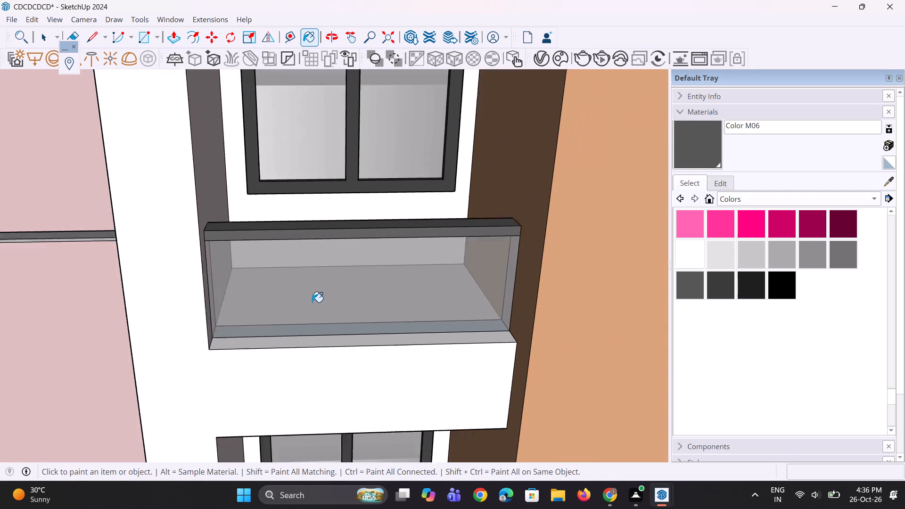
{"action": "scroll", "coordinate": [312, 302], "scroll_direction": "down", "scroll_amount": 3}
{"action": "scroll", "coordinate": [312, 302], "scroll_direction": "up", "scroll_amount": 1}
{"action": "scroll", "coordinate": [312, 304], "scroll_direction": "down", "scroll_amount": 12}
{"action": "middle_click_drag", "start_coordinate": [331, 258], "coordinate": [356, 173]}
{"action": "scroll", "coordinate": [303, 229], "scroll_direction": "down", "scroll_amount": 5}
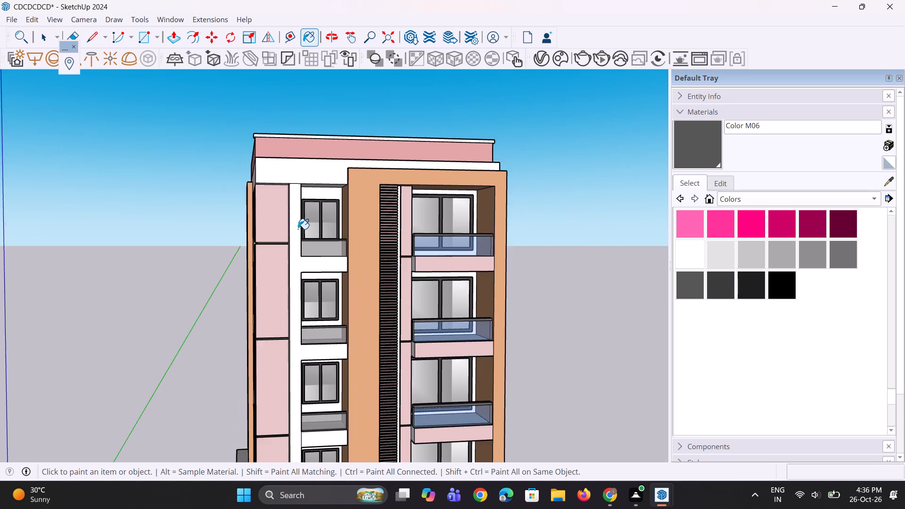
{"action": "middle_click_drag", "start_coordinate": [298, 229], "coordinate": [491, 292]}
{"action": "key", "text": "space"}
{"action": "key", "text": "space"}
{"action": "key", "text": "space"}
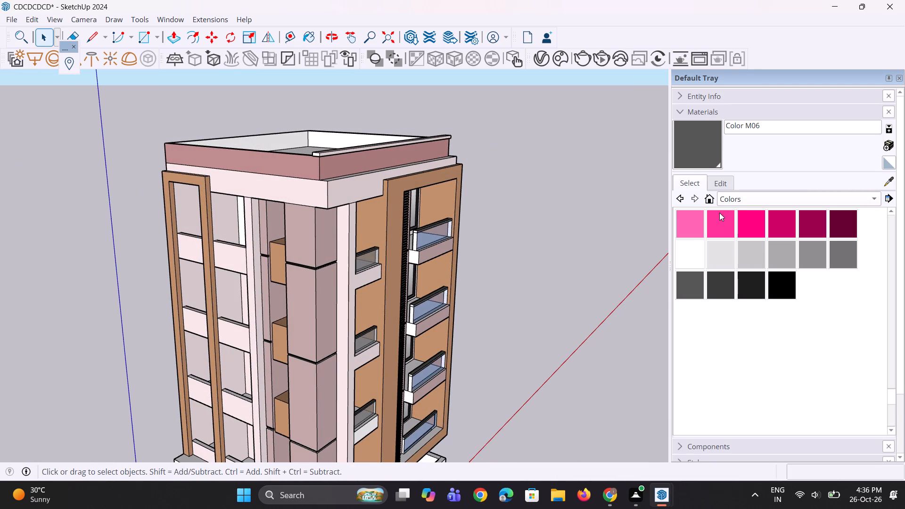
{"action": "left_click", "coordinate": [893, 177]}
{"action": "scroll", "coordinate": [421, 248], "scroll_direction": "up", "scroll_amount": 3}
{"action": "left_click", "coordinate": [328, 176]}
{"action": "middle_click_drag", "start_coordinate": [303, 315], "coordinate": [296, 312]}
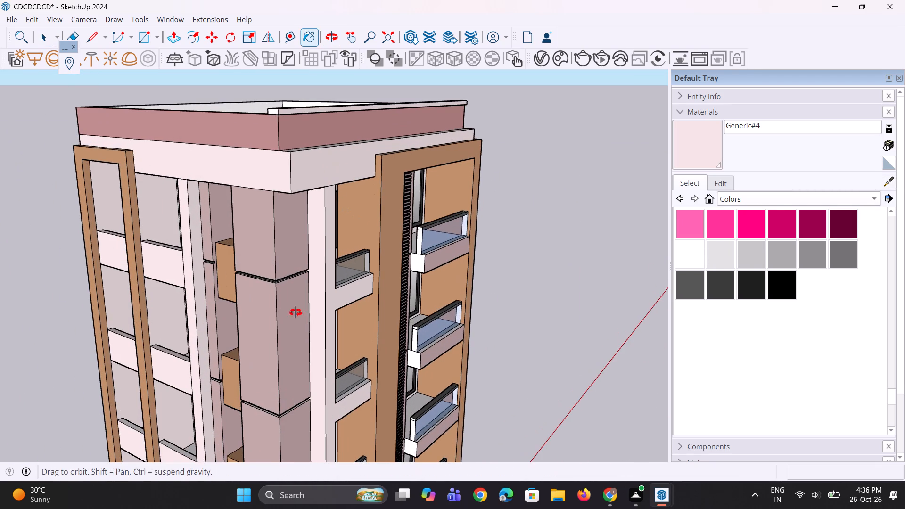
{"action": "middle_click_drag", "start_coordinate": [296, 312], "coordinate": [277, 302]}
{"action": "scroll", "coordinate": [277, 302], "scroll_direction": "up", "scroll_amount": 1}
{"action": "left_click", "coordinate": [216, 91]}
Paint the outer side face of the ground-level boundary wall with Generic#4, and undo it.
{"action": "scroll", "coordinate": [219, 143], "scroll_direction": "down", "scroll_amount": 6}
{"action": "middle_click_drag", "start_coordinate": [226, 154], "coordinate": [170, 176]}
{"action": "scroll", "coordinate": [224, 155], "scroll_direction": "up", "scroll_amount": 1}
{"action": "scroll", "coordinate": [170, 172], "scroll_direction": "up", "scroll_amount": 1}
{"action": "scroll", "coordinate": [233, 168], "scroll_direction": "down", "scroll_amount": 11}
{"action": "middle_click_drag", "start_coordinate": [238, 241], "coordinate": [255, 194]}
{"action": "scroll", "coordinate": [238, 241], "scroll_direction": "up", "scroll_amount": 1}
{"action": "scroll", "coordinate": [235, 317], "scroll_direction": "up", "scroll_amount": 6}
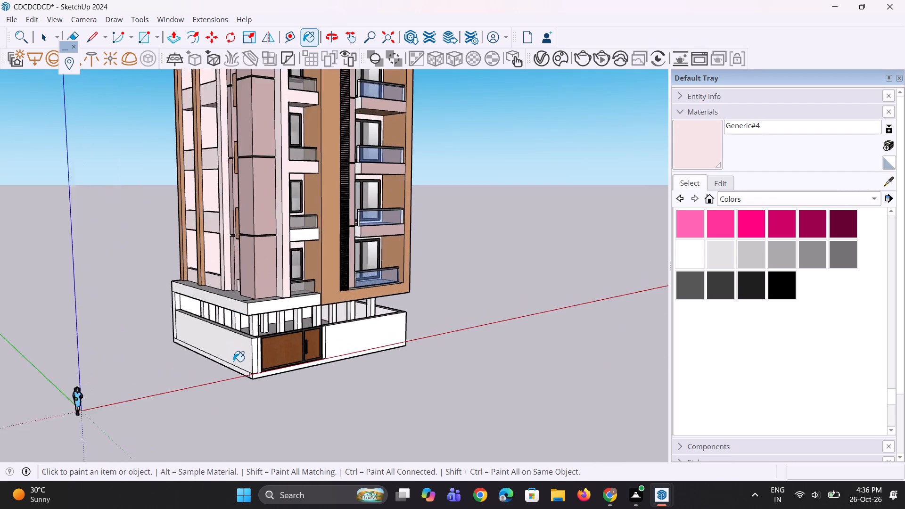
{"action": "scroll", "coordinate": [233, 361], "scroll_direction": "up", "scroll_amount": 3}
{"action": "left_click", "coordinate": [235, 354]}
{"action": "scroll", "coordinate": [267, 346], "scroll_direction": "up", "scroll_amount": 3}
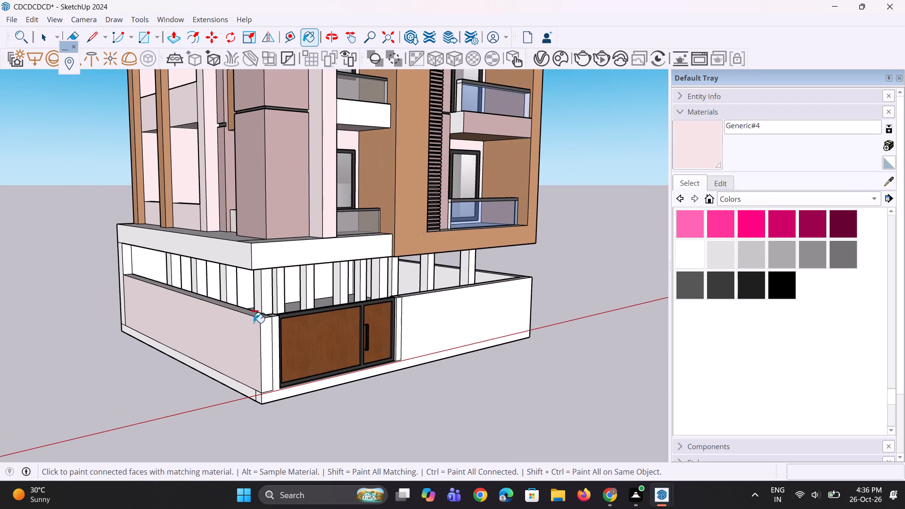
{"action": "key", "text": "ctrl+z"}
Paint the front edge, side edge and top surfaces of the slab above the parking level with pale pink Generic#4.
{"action": "scroll", "coordinate": [247, 283], "scroll_direction": "up", "scroll_amount": 2, "text": "ctrl"}
{"action": "left_click", "coordinate": [275, 259]}
{"action": "left_click", "coordinate": [230, 257]}
{"action": "middle_click_drag", "start_coordinate": [232, 239], "coordinate": [232, 304]}
{"action": "left_click", "coordinate": [231, 263]}
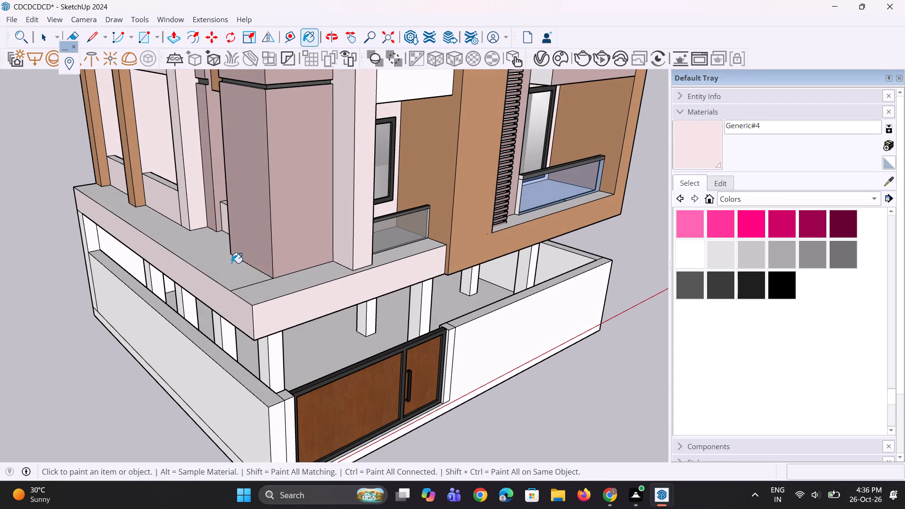
{"action": "left_click", "coordinate": [259, 300]}
Erase the edge line that divides the top of the parking-level slab near its front corner.
{"action": "scroll", "coordinate": [310, 270], "scroll_direction": "up", "scroll_amount": 3}
{"action": "key", "text": "e"}
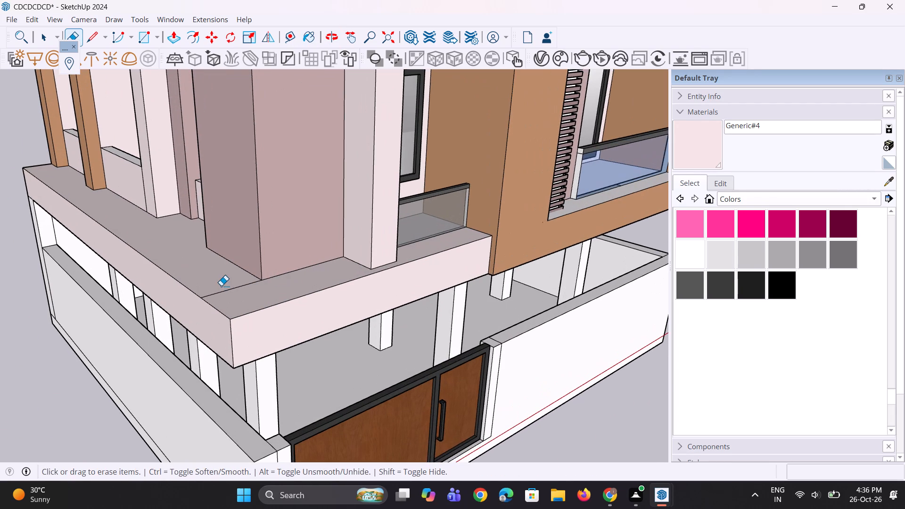
{"action": "left_click_drag", "start_coordinate": [221, 286], "coordinate": [230, 305]}
Paint the top of the parking-level slab around the lowest grey-glass balcony with white Color M00.
{"action": "scroll", "coordinate": [195, 213], "scroll_direction": "up", "scroll_amount": 2}
{"action": "scroll", "coordinate": [173, 341], "scroll_direction": "down", "scroll_amount": 4}
{"action": "scroll", "coordinate": [176, 337], "scroll_direction": "up", "scroll_amount": 1}
{"action": "middle_click_drag", "start_coordinate": [176, 318], "coordinate": [180, 284]}
{"action": "scroll", "coordinate": [189, 302], "scroll_direction": "down", "scroll_amount": 4}
{"action": "scroll", "coordinate": [357, 281], "scroll_direction": "up", "scroll_amount": 3}
{"action": "middle_click_drag", "start_coordinate": [360, 282], "coordinate": [335, 346]}
{"action": "scroll", "coordinate": [536, 205], "scroll_direction": "up", "scroll_amount": 1}
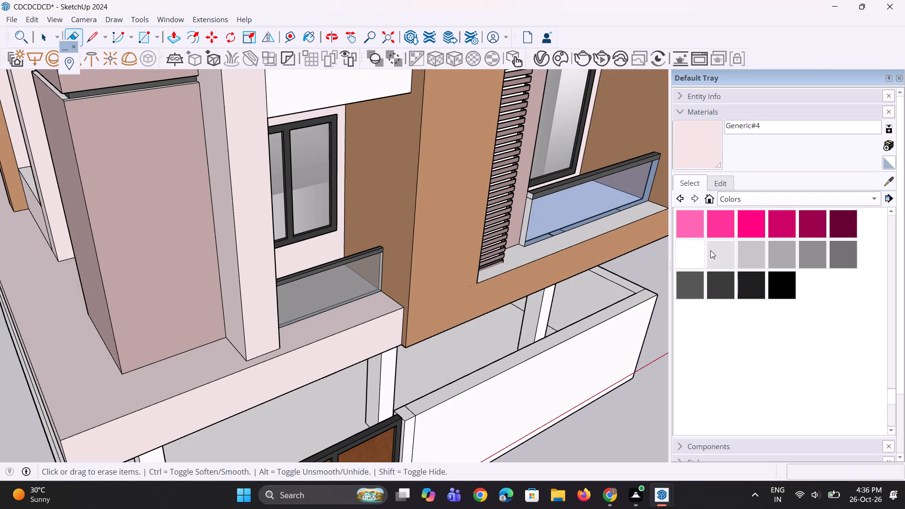
{"action": "left_click_drag", "start_coordinate": [704, 253], "coordinate": [699, 253]}
{"action": "middle_click_drag", "start_coordinate": [331, 254], "coordinate": [328, 318]}
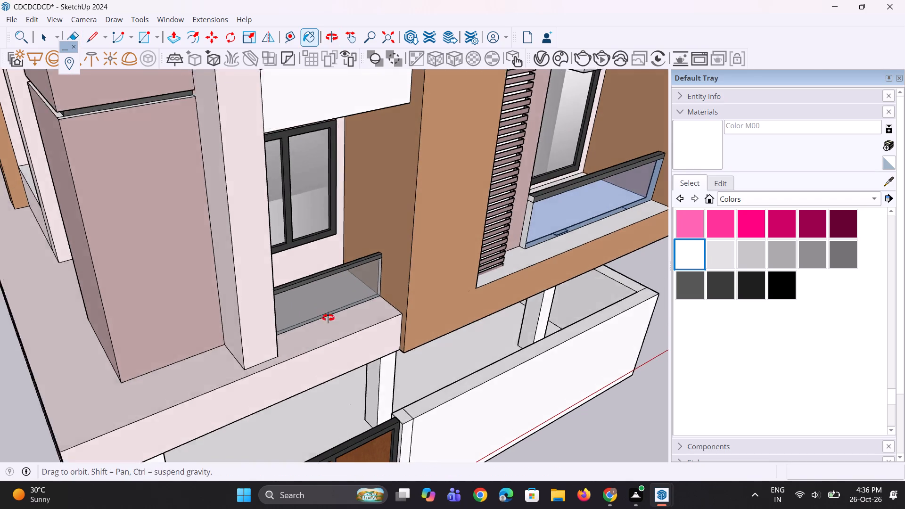
{"action": "middle_click_drag", "start_coordinate": [328, 318], "coordinate": [329, 336]}
{"action": "scroll", "coordinate": [327, 324], "scroll_direction": "up", "scroll_amount": 2}
{"action": "left_click", "coordinate": [326, 314]}
{"action": "left_click", "coordinate": [342, 374]}
Examine the painted facade, balconies, slab and louvre screen from several angles.
{"action": "middle_click_drag", "start_coordinate": [326, 403], "coordinate": [349, 273]}
{"action": "scroll", "coordinate": [357, 276], "scroll_direction": "down", "scroll_amount": 7}
{"action": "middle_click_drag", "start_coordinate": [347, 317], "coordinate": [325, 415]}
{"action": "scroll", "coordinate": [363, 406], "scroll_direction": "down", "scroll_amount": 12}
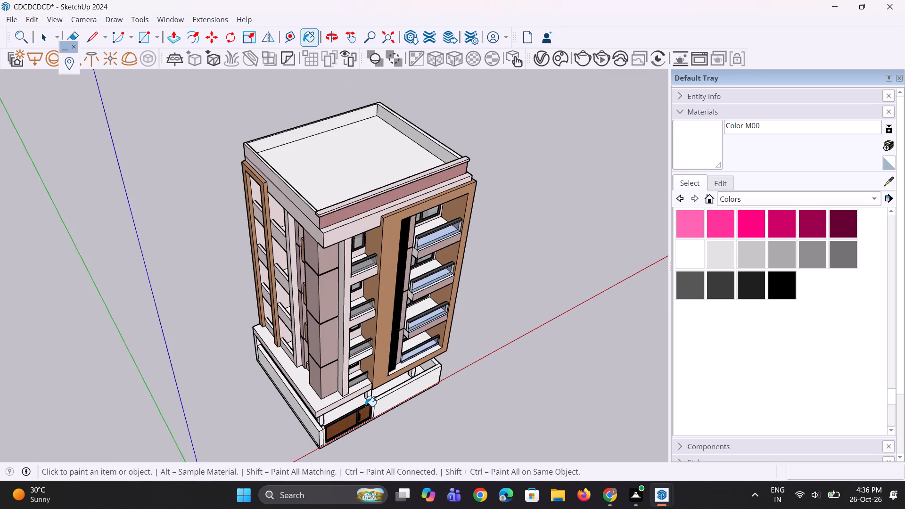
{"action": "middle_click_drag", "start_coordinate": [364, 407], "coordinate": [351, 361]}
{"action": "scroll", "coordinate": [313, 303], "scroll_direction": "down", "scroll_amount": 2}
{"action": "scroll", "coordinate": [312, 385], "scroll_direction": "up", "scroll_amount": 3}
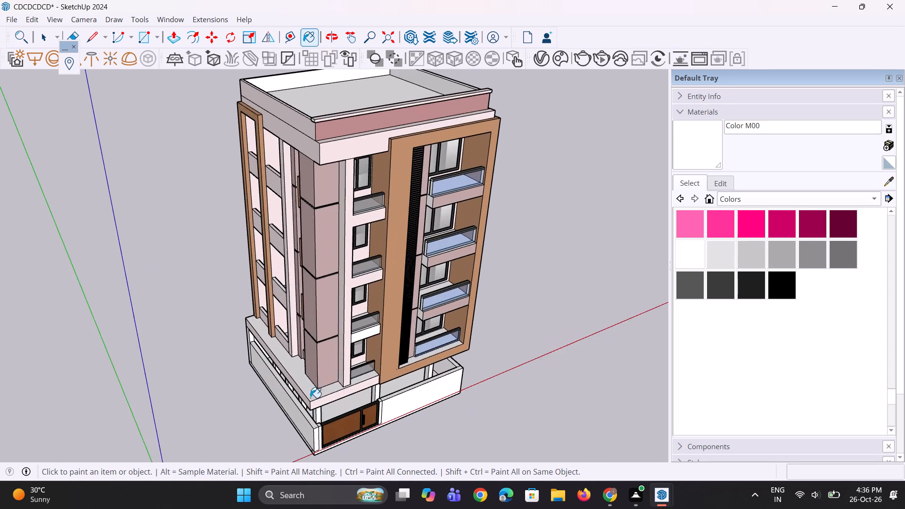
{"action": "scroll", "coordinate": [312, 423], "scroll_direction": "up", "scroll_amount": 1}
{"action": "middle_click_drag", "start_coordinate": [312, 423], "coordinate": [310, 412]}
{"action": "scroll", "coordinate": [310, 441], "scroll_direction": "down", "scroll_amount": 2}
{"action": "scroll", "coordinate": [316, 391], "scroll_direction": "up", "scroll_amount": 1}
{"action": "middle_click_drag", "start_coordinate": [316, 391], "coordinate": [314, 387]}
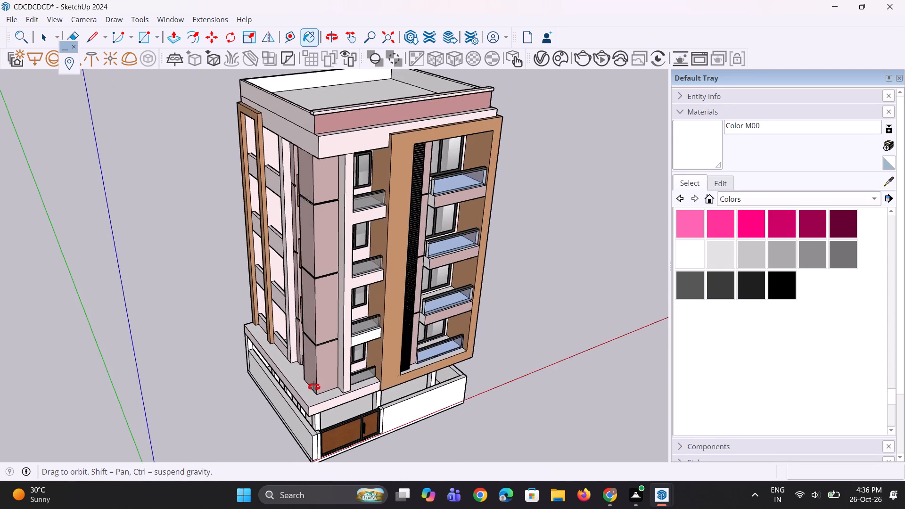
{"action": "middle_click_drag", "start_coordinate": [314, 387], "coordinate": [302, 381]}
{"action": "scroll", "coordinate": [471, 241], "scroll_direction": "up", "scroll_amount": 5}
{"action": "middle_click_drag", "start_coordinate": [469, 247], "coordinate": [416, 247]}
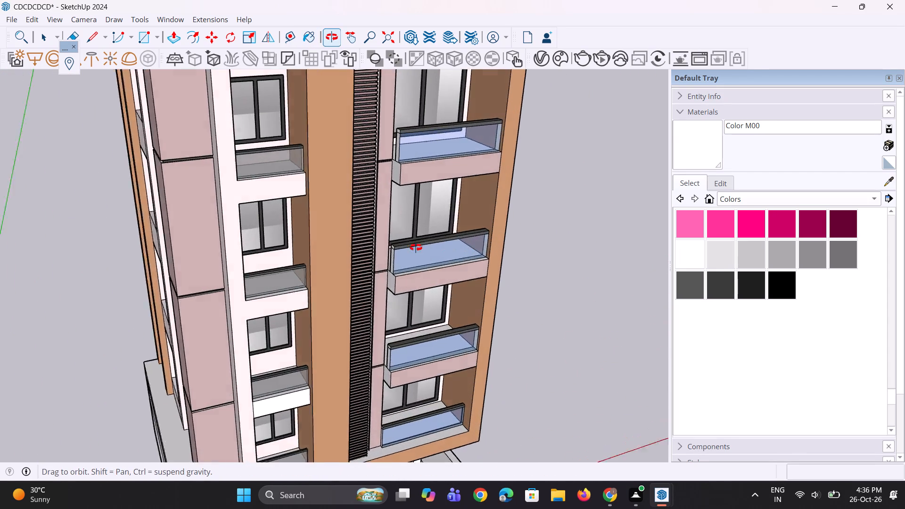
{"action": "middle_click_drag", "start_coordinate": [416, 247], "coordinate": [398, 248]}
{"action": "key", "text": "space"}
{"action": "key", "text": "space"}
{"action": "key", "text": "space"}
{"action": "key", "text": "space"}
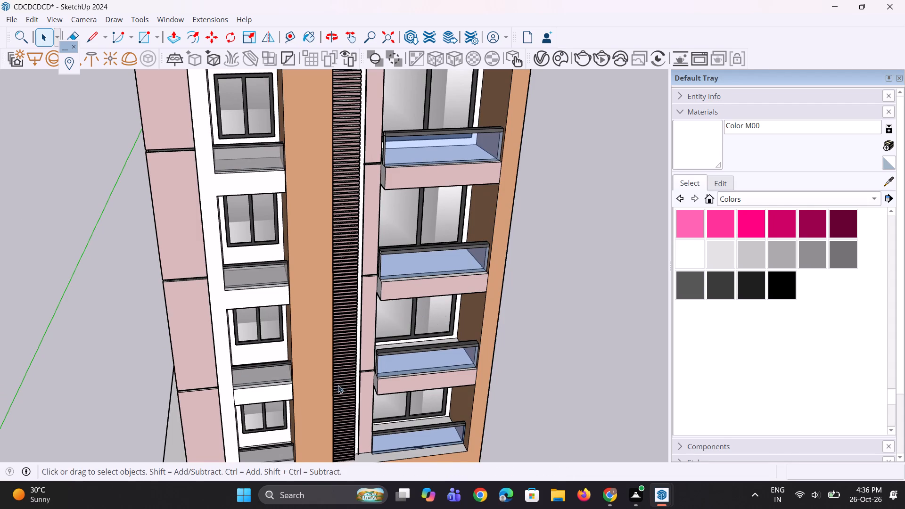
Paint the narrow vertical strip between the louvre screen and the pink panel with white Color M00.
{"action": "scroll", "coordinate": [327, 395], "scroll_direction": "down", "scroll_amount": 4}
{"action": "left_click", "coordinate": [698, 141]}
{"action": "middle_click_drag", "start_coordinate": [395, 269], "coordinate": [254, 232]}
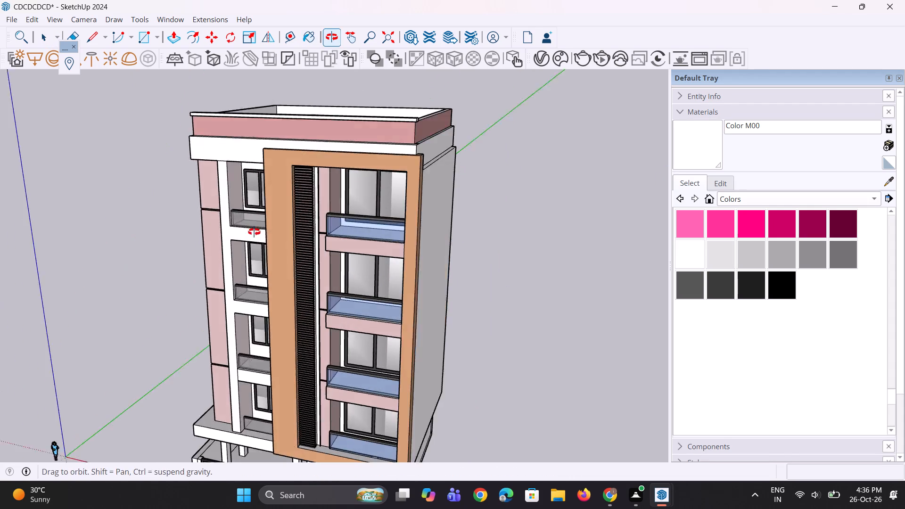
{"action": "middle_click_drag", "start_coordinate": [254, 232], "coordinate": [254, 231]}
{"action": "scroll", "coordinate": [313, 169], "scroll_direction": "up", "scroll_amount": 12}
{"action": "left_click", "coordinate": [322, 199]}
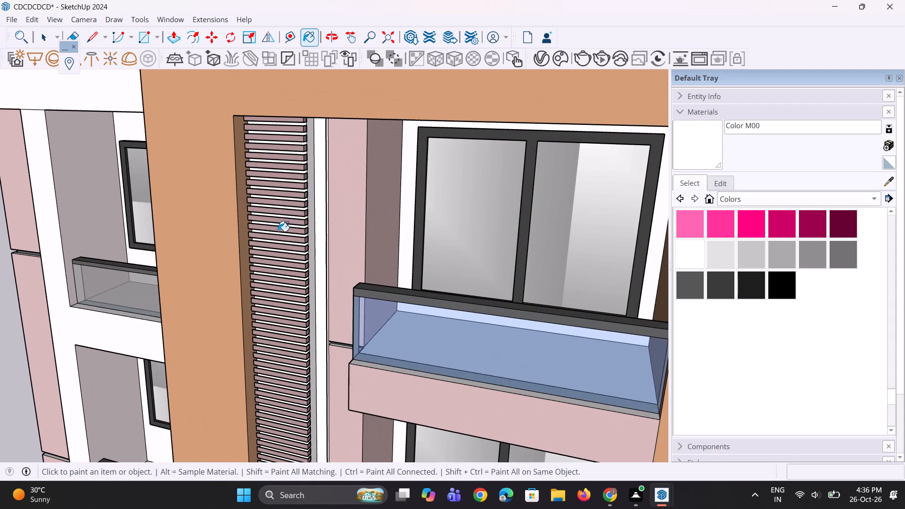
Paint the dark pink parapet face on the blank side wall of the building with Color M00.
{"action": "middle_click_drag", "start_coordinate": [272, 233], "coordinate": [251, 236]}
{"action": "scroll", "coordinate": [233, 246], "scroll_direction": "down", "scroll_amount": 11}
{"action": "middle_click_drag", "start_coordinate": [387, 159], "coordinate": [277, 159]}
{"action": "left_click", "coordinate": [320, 154]}
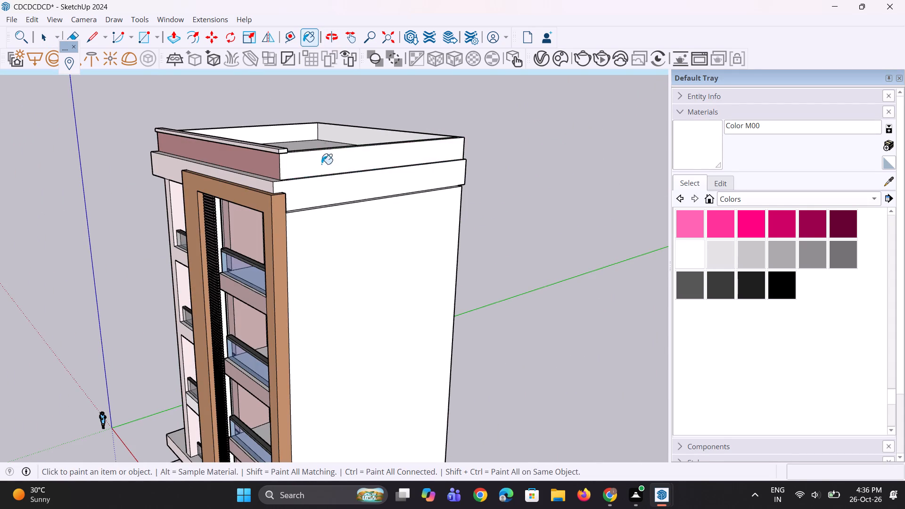
Push/Pull the top face of the roof parapet's blank side wall by about 7 3/4" to meet the front coping.
{"action": "middle_click_drag", "start_coordinate": [334, 191], "coordinate": [50, 254]}
{"action": "middle_click_drag", "start_coordinate": [363, 206], "coordinate": [251, 221]}
{"action": "scroll", "coordinate": [211, 186], "scroll_direction": "up", "scroll_amount": 1}
{"action": "middle_click_drag", "start_coordinate": [211, 186], "coordinate": [442, 231]}
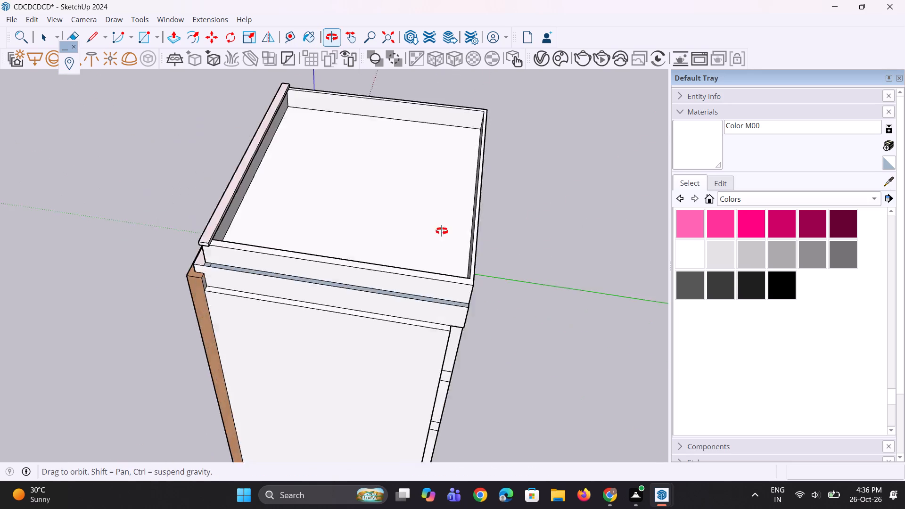
{"action": "middle_click_drag", "start_coordinate": [442, 231], "coordinate": [535, 190]}
{"action": "scroll", "coordinate": [419, 190], "scroll_direction": "up", "scroll_amount": 4}
{"action": "key", "text": "p"}
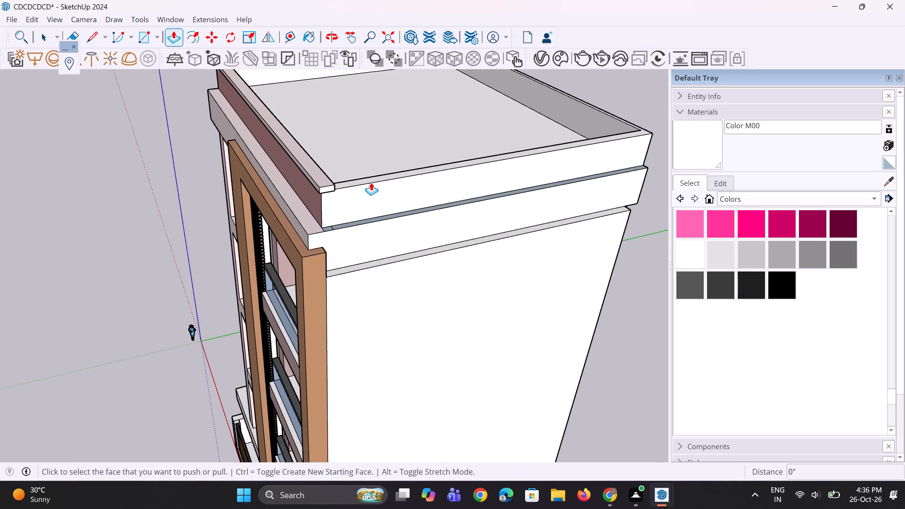
{"action": "left_click", "coordinate": [379, 176]}
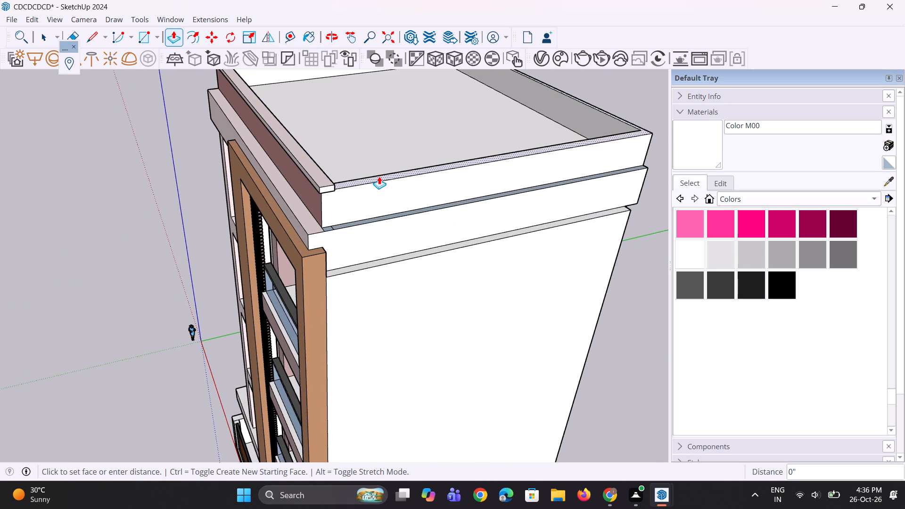
{"action": "left_click", "coordinate": [326, 171]}
{"action": "scroll", "coordinate": [336, 184], "scroll_direction": "up", "scroll_amount": 7}
{"action": "middle_click_drag", "start_coordinate": [346, 167], "coordinate": [283, 184]}
{"action": "scroll", "coordinate": [223, 205], "scroll_direction": "up", "scroll_amount": 1}
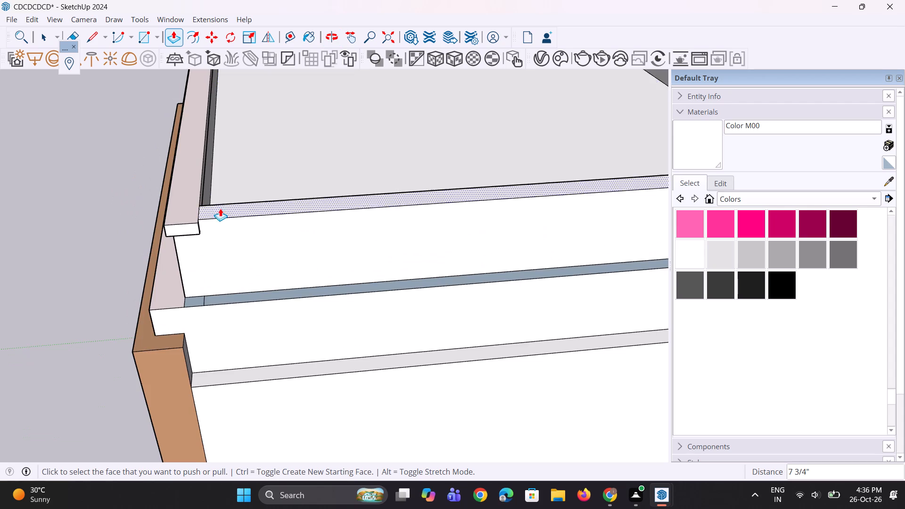
{"action": "scroll", "coordinate": [220, 208], "scroll_direction": "up", "scroll_amount": 1}
{"action": "left_click", "coordinate": [205, 207]}
{"action": "left_click", "coordinate": [182, 228]}
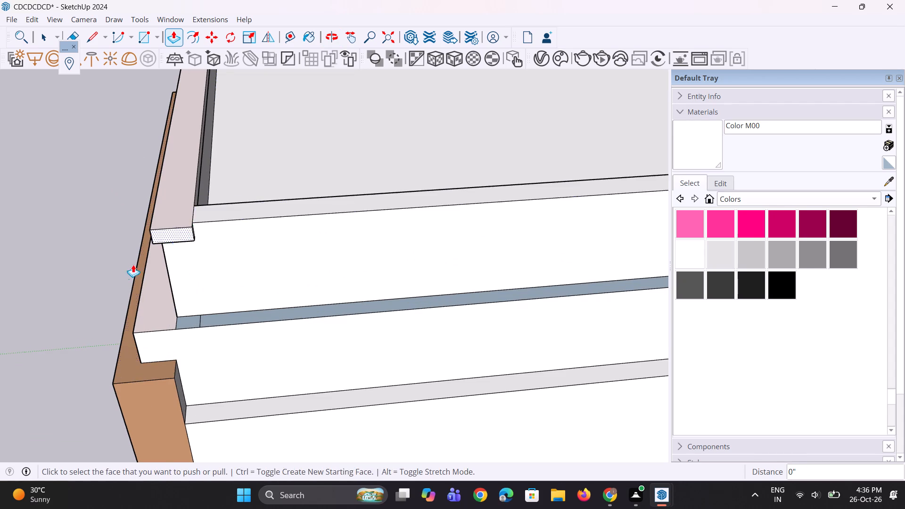
Paint the front and top of the roof parapet's front coping with white Color M00.
{"action": "middle_click_drag", "start_coordinate": [154, 271], "coordinate": [352, 278]}
{"action": "scroll", "coordinate": [346, 282], "scroll_direction": "down", "scroll_amount": 5}
{"action": "middle_click_drag", "start_coordinate": [430, 260], "coordinate": [395, 189]}
{"action": "scroll", "coordinate": [423, 238], "scroll_direction": "up", "scroll_amount": 1}
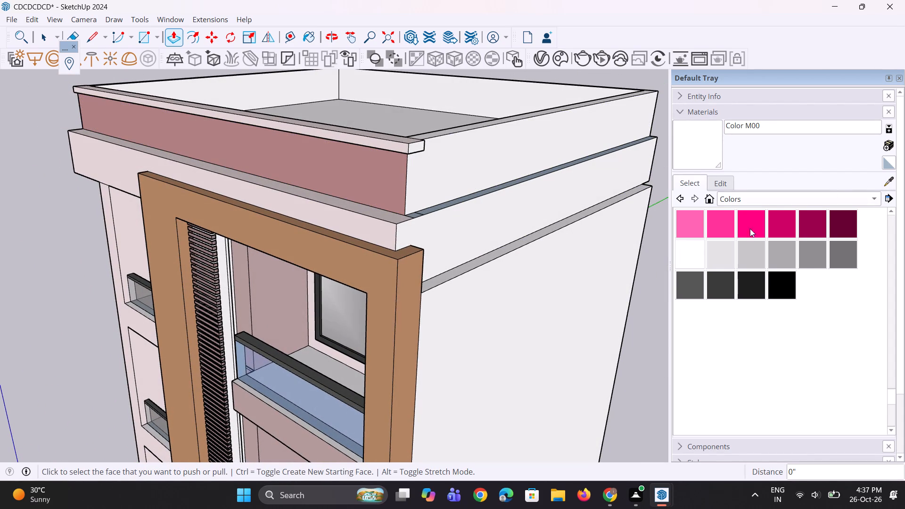
{"action": "left_click_drag", "start_coordinate": [692, 253], "coordinate": [687, 253]}
{"action": "scroll", "coordinate": [418, 145], "scroll_direction": "up", "scroll_amount": 3}
{"action": "left_click", "coordinate": [397, 148]}
{"action": "left_click", "coordinate": [396, 139]}
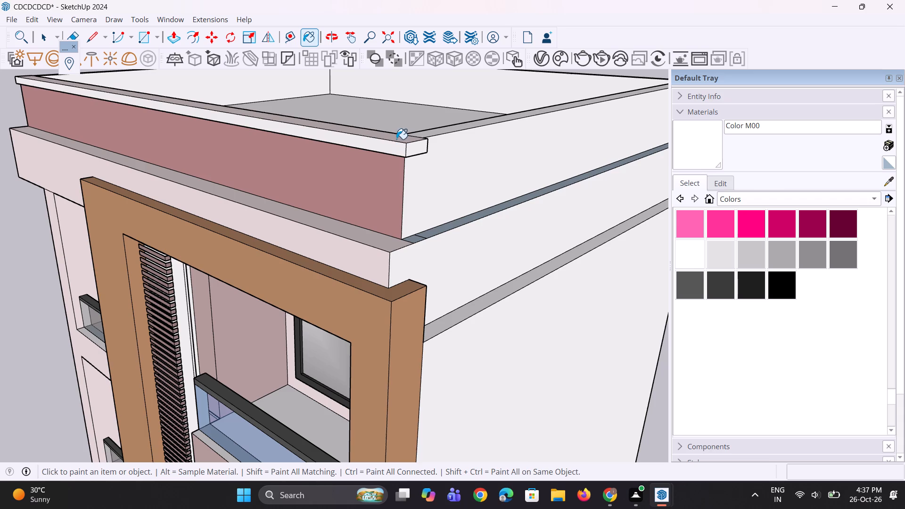
{"action": "left_click", "coordinate": [430, 169]}
{"action": "middle_click_drag", "start_coordinate": [322, 255], "coordinate": [364, 257]}
{"action": "scroll", "coordinate": [450, 276], "scroll_direction": "down", "scroll_amount": 6}
{"action": "scroll", "coordinate": [451, 301], "scroll_direction": "up", "scroll_amount": 1}
{"action": "middle_click_drag", "start_coordinate": [448, 301], "coordinate": [415, 279]}
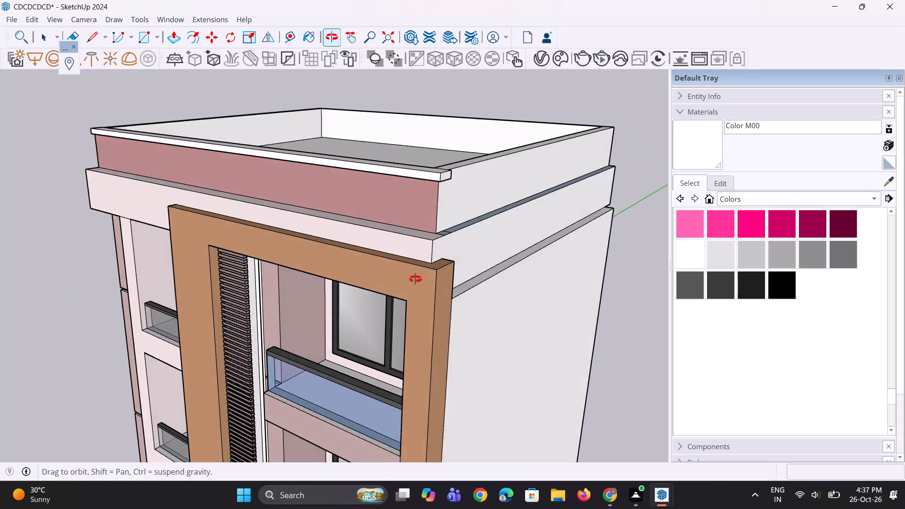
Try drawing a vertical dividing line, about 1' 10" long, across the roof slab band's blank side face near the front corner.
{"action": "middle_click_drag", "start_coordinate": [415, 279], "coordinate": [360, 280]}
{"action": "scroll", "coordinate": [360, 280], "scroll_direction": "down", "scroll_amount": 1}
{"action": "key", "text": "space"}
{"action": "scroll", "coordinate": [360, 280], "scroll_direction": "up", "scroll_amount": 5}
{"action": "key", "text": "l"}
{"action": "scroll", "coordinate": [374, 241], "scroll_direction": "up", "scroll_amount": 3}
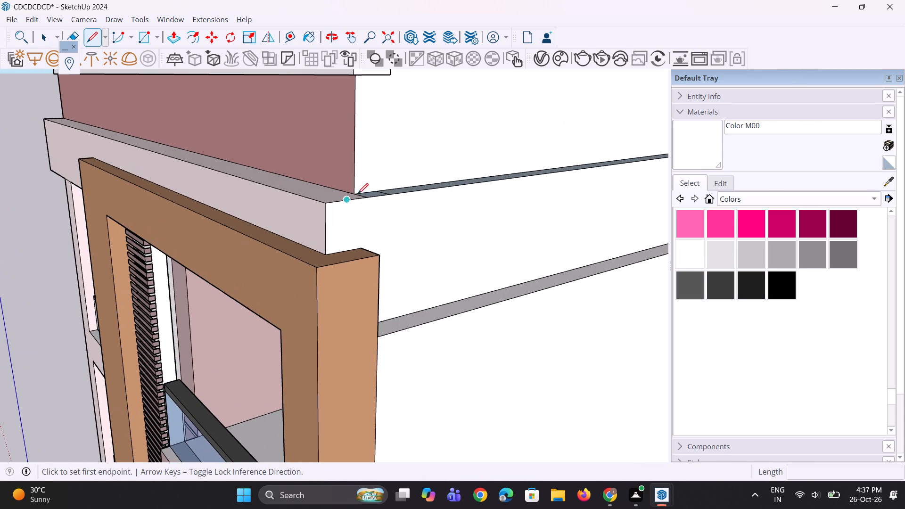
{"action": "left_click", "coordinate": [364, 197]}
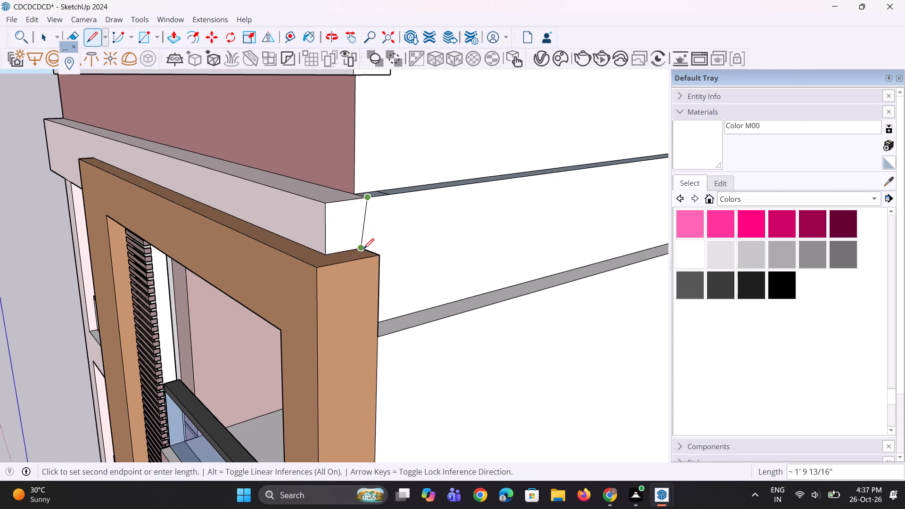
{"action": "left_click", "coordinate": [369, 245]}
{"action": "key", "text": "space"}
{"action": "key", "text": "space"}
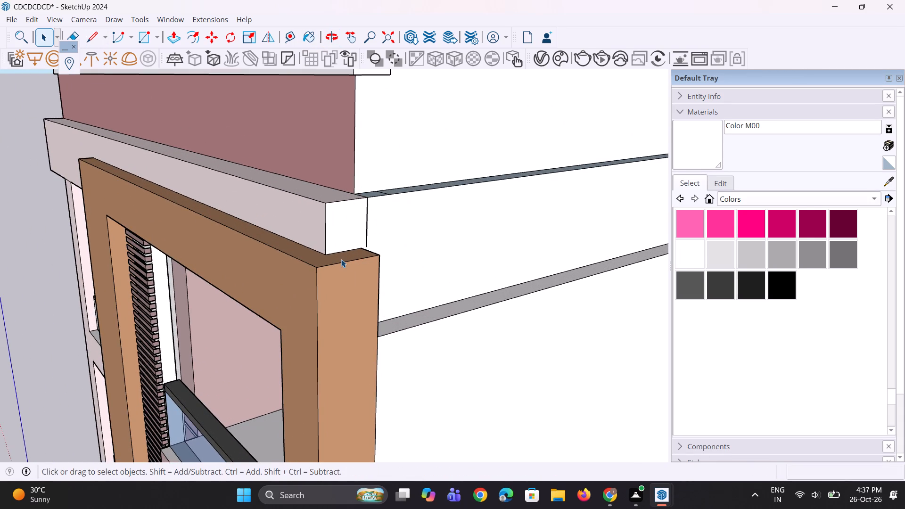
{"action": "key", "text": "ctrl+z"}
Paint the top and front faces of the projecting roof slab band below the pink parapet with white Color M00.
{"action": "middle_click_drag", "start_coordinate": [316, 230], "coordinate": [419, 298]}
{"action": "key", "text": "space"}
{"action": "key", "text": "space"}
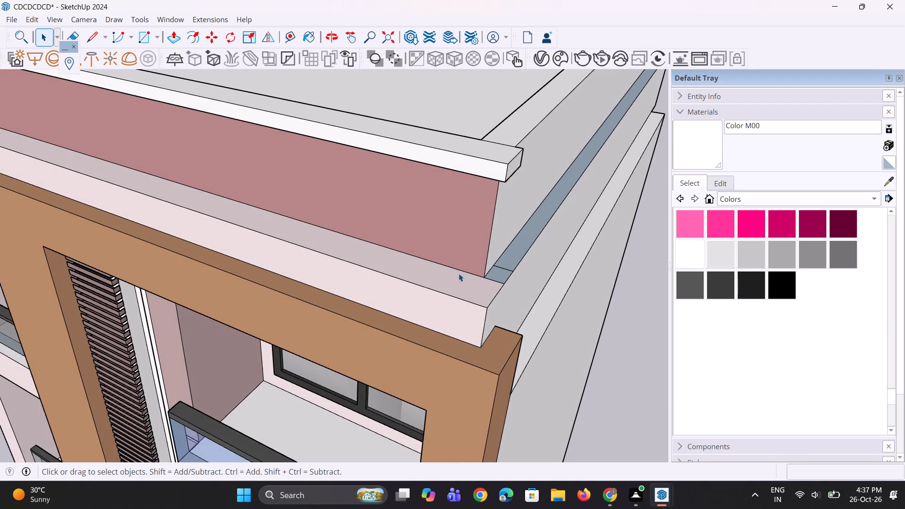
{"action": "left_click", "coordinate": [693, 246]}
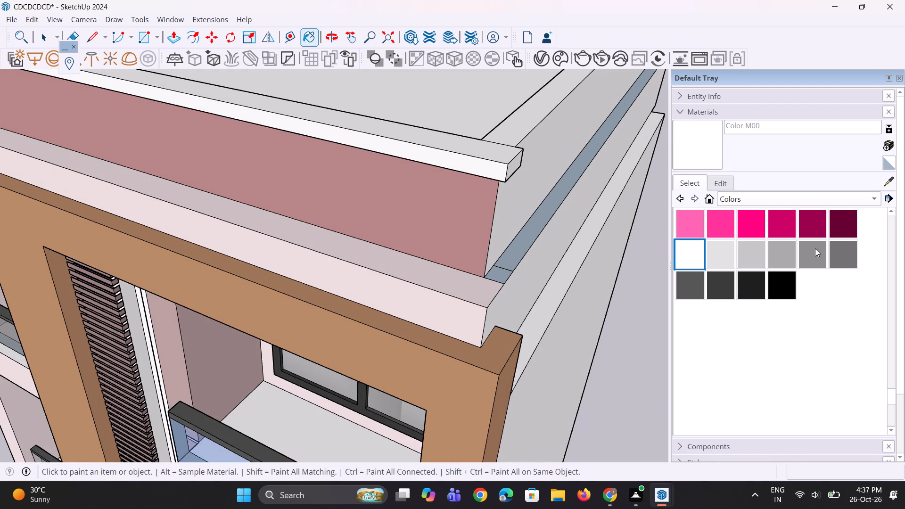
{"action": "left_click", "coordinate": [444, 286]}
{"action": "left_click", "coordinate": [440, 310]}
Examine the building's side walls, roof band and front facade for surfaces whose colour still needs correcting.
{"action": "middle_click_drag", "start_coordinate": [464, 358], "coordinate": [421, 315]}
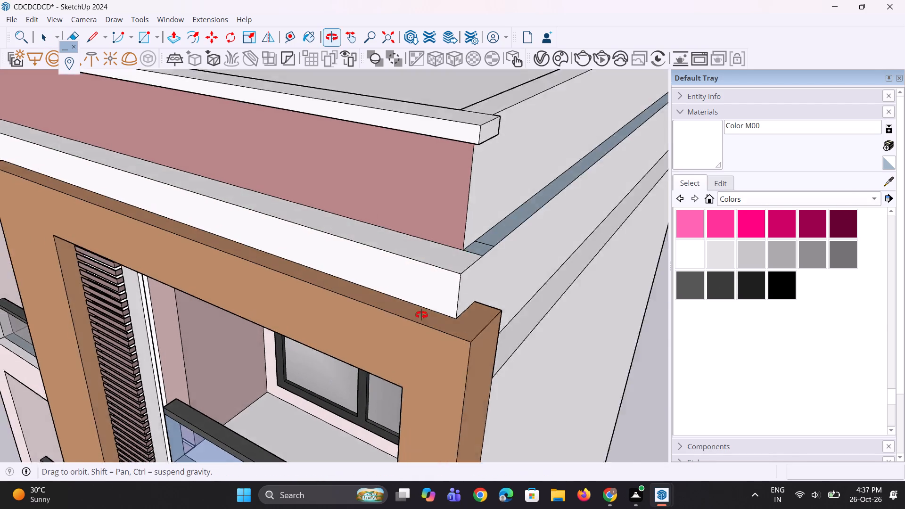
{"action": "middle_click_drag", "start_coordinate": [421, 315], "coordinate": [403, 304]}
{"action": "scroll", "coordinate": [426, 307], "scroll_direction": "down", "scroll_amount": 7}
{"action": "middle_click_drag", "start_coordinate": [356, 333], "coordinate": [163, 254]}
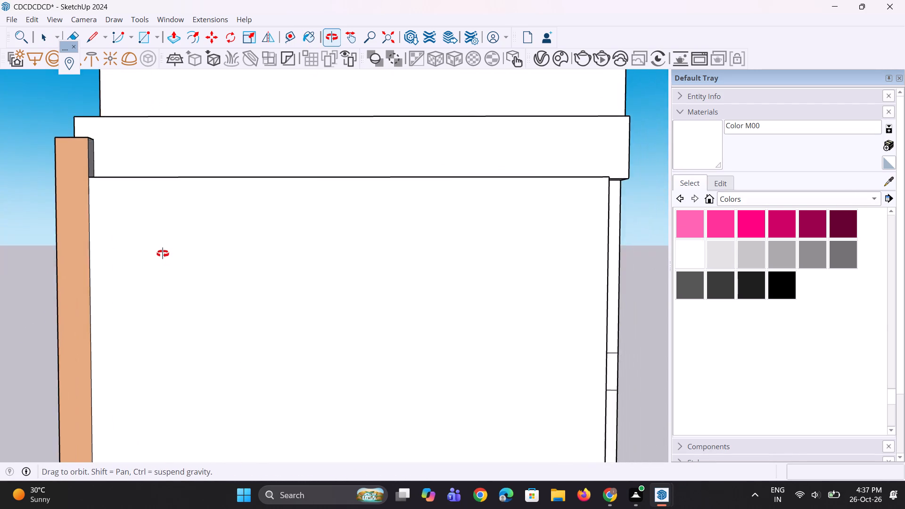
{"action": "middle_click_drag", "start_coordinate": [163, 254], "coordinate": [806, 277]}
{"action": "scroll", "coordinate": [253, 287], "scroll_direction": "up", "scroll_amount": 1}
{"action": "middle_click_drag", "start_coordinate": [253, 287], "coordinate": [383, 296]}
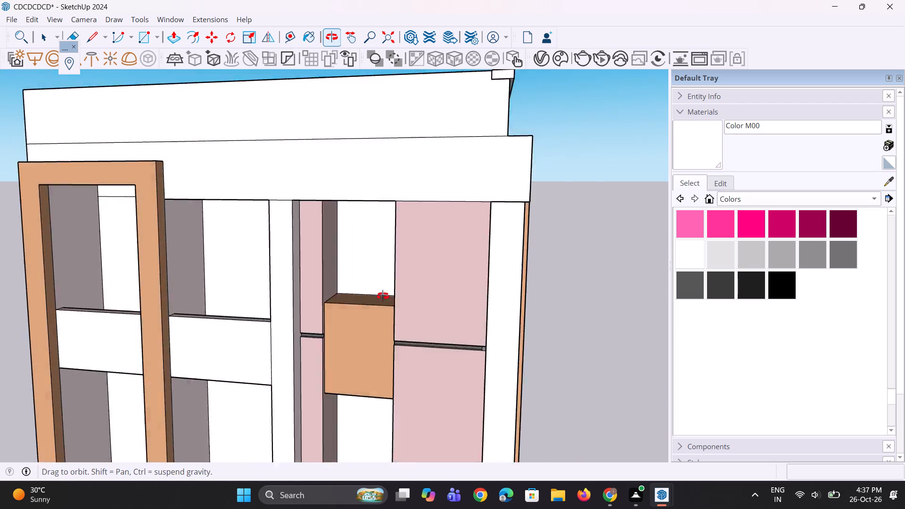
{"action": "middle_click_drag", "start_coordinate": [383, 296], "coordinate": [16, 334]}
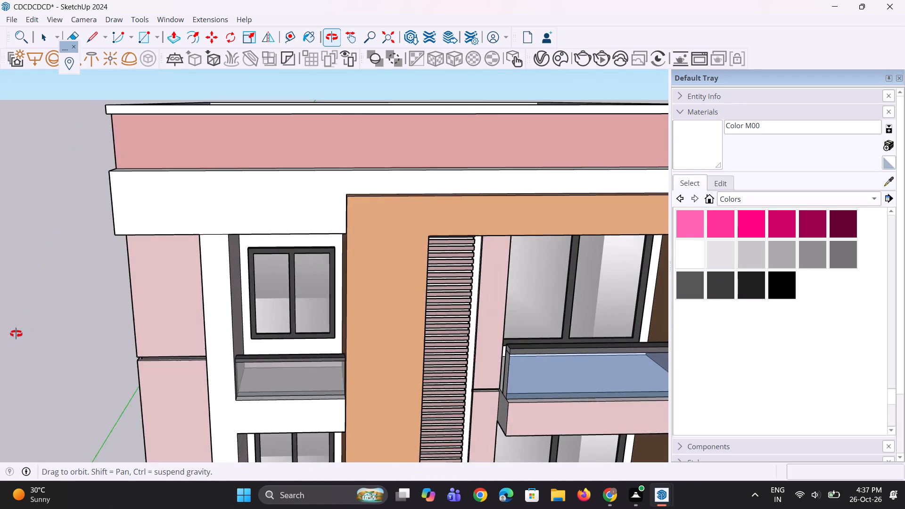
{"action": "middle_click_drag", "start_coordinate": [16, 334], "coordinate": [90, 243]}
{"action": "scroll", "coordinate": [410, 49], "scroll_direction": "down", "scroll_amount": 6}
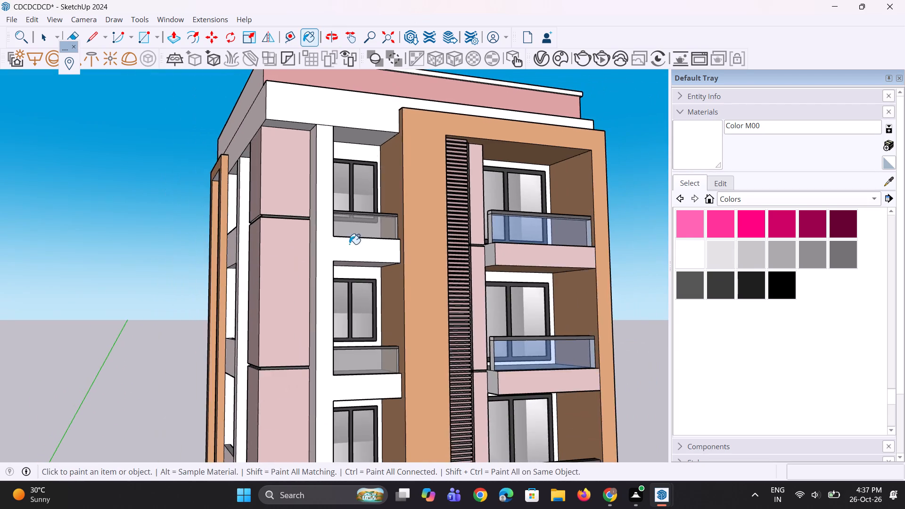
{"action": "middle_click_drag", "start_coordinate": [349, 244], "coordinate": [320, 242]}
{"action": "key", "text": "space"}
{"action": "scroll", "coordinate": [295, 289], "scroll_direction": "down", "scroll_amount": 5}
{"action": "key", "text": "space"}
{"action": "key", "text": "space"}
{"action": "scroll", "coordinate": [226, 320], "scroll_direction": "down", "scroll_amount": 1}
{"action": "middle_click_drag", "start_coordinate": [226, 320], "coordinate": [231, 340]}
{"action": "scroll", "coordinate": [234, 353], "scroll_direction": "up", "scroll_amount": 4}
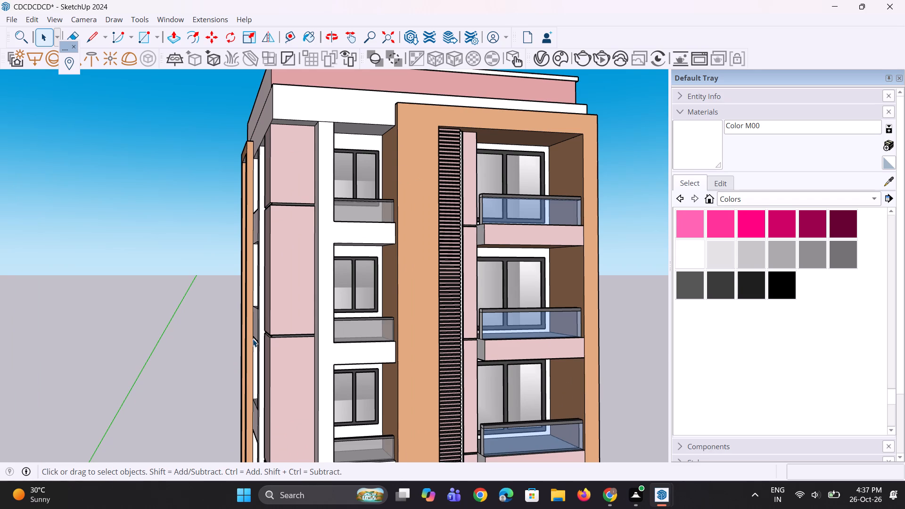
{"action": "scroll", "coordinate": [156, 345], "scroll_direction": "down", "scroll_amount": 5}
{"action": "middle_click_drag", "start_coordinate": [244, 361], "coordinate": [239, 449]}
{"action": "scroll", "coordinate": [280, 300], "scroll_direction": "down", "scroll_amount": 5}
{"action": "middle_click_drag", "start_coordinate": [241, 344], "coordinate": [309, 305]}
{"action": "scroll", "coordinate": [307, 307], "scroll_direction": "up", "scroll_amount": 1}
{"action": "middle_click_drag", "start_coordinate": [309, 305], "coordinate": [325, 292]}
{"action": "scroll", "coordinate": [303, 361], "scroll_direction": "up", "scroll_amount": 2}
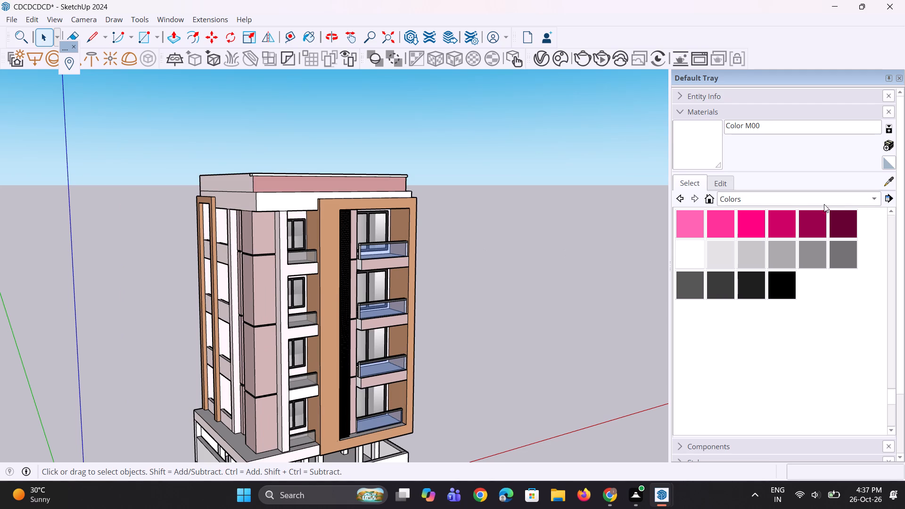
Sample pale pink Generic#4 from the roof slab band's side face and paint the podium slab's top face with it.
{"action": "left_click", "coordinate": [883, 176]}
{"action": "scroll", "coordinate": [271, 224], "scroll_direction": "up", "scroll_amount": 2}
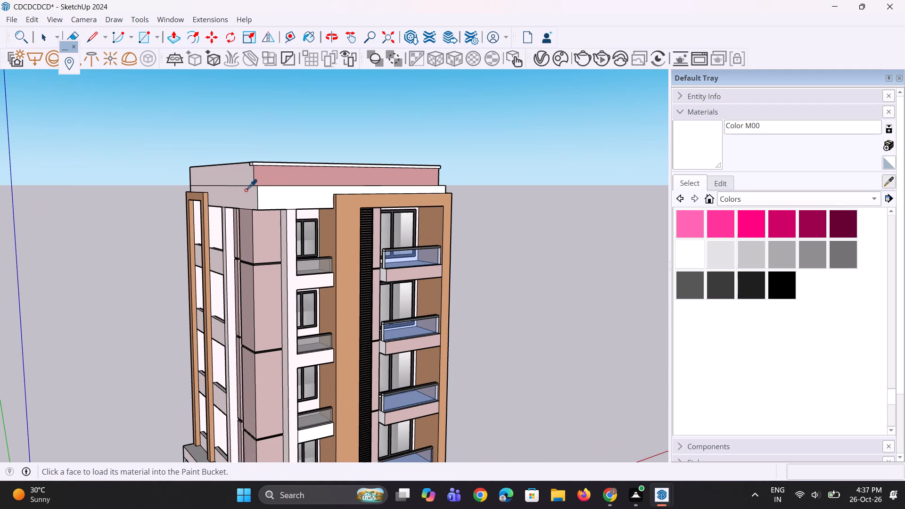
{"action": "left_click", "coordinate": [246, 190]}
{"action": "scroll", "coordinate": [308, 145], "scroll_direction": "down", "scroll_amount": 4}
{"action": "scroll", "coordinate": [222, 392], "scroll_direction": "up", "scroll_amount": 6}
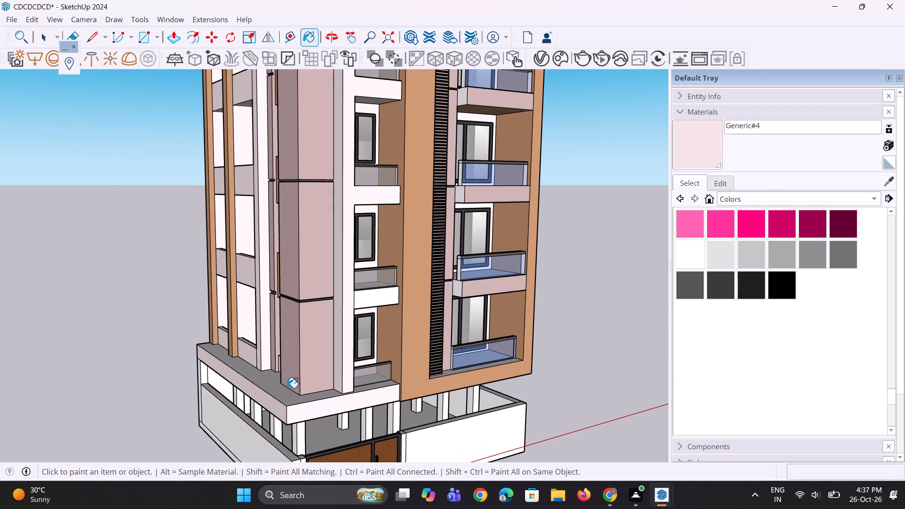
{"action": "left_click", "coordinate": [282, 390]}
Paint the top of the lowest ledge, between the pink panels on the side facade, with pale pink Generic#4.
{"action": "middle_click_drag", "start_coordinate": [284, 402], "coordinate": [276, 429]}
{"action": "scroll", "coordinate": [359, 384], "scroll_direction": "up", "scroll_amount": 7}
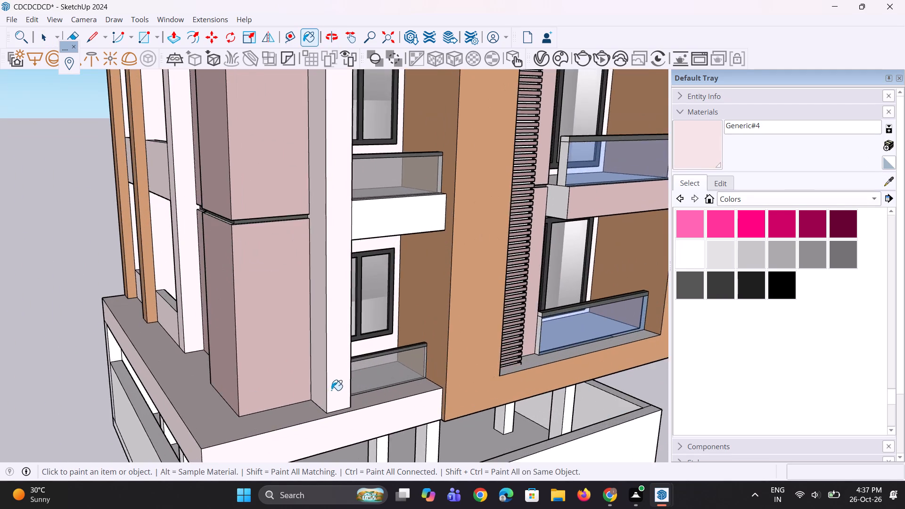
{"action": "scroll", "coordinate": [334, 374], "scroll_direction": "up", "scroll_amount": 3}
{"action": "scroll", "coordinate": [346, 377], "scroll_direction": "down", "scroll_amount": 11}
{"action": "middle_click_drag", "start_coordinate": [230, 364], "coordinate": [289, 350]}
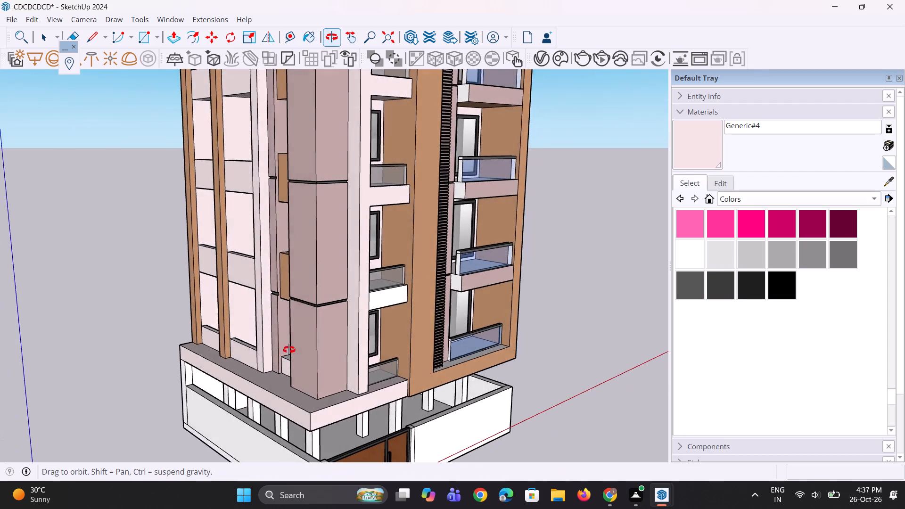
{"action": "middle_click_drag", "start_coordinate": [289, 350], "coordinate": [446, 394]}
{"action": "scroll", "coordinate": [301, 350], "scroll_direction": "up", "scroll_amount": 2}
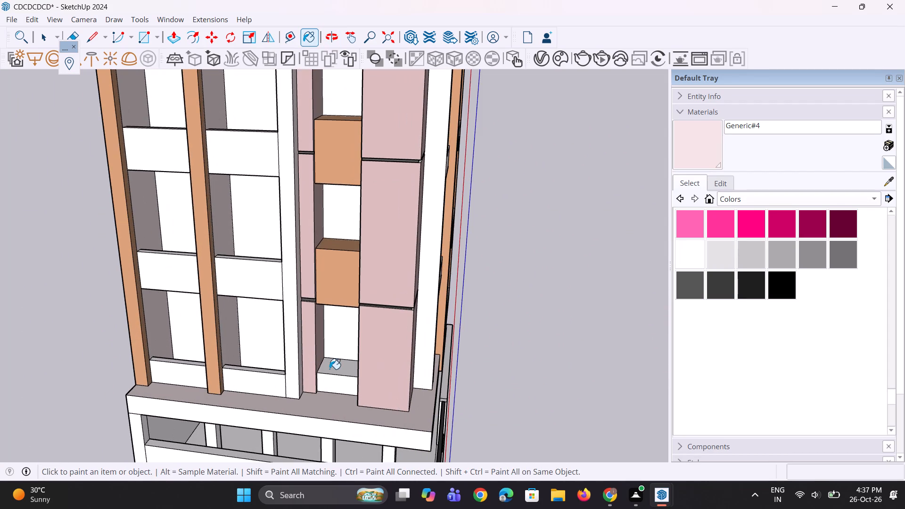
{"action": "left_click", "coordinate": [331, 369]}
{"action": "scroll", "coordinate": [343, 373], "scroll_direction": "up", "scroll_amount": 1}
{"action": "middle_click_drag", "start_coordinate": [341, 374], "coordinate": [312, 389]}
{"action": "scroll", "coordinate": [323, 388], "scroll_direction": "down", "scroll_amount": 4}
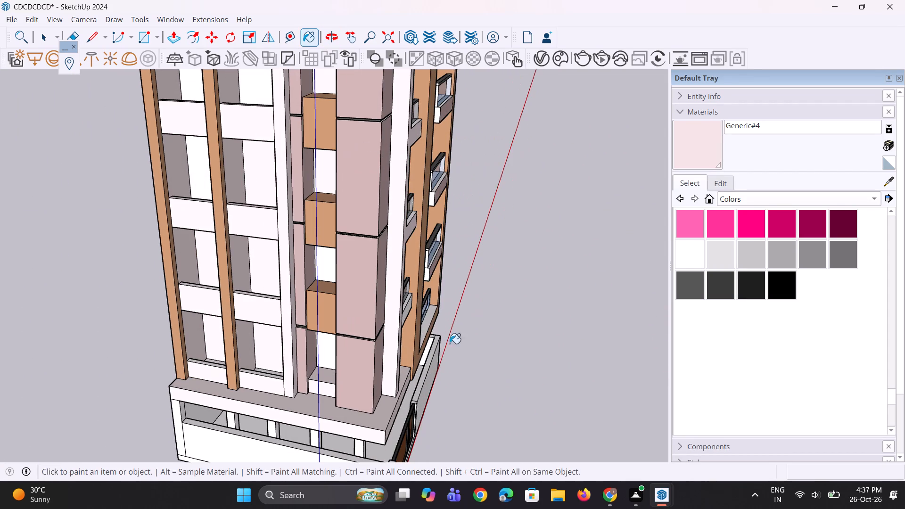
Sample orange-brown Generic#2 from a projecting box on the side facade and paint the lowest ledge's front and top with it.
{"action": "left_click", "coordinate": [889, 181]}
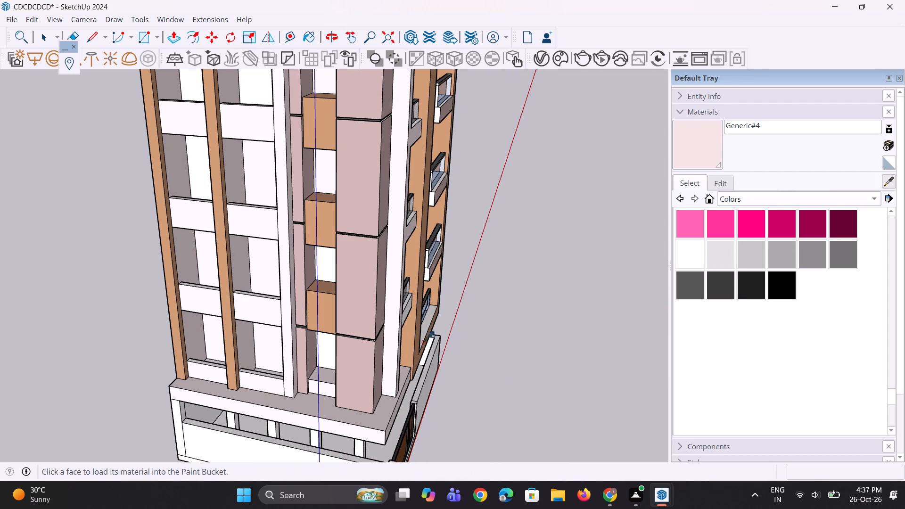
{"action": "scroll", "coordinate": [411, 341], "scroll_direction": "up", "scroll_amount": 3}
{"action": "left_click", "coordinate": [304, 305]}
{"action": "scroll", "coordinate": [292, 407], "scroll_direction": "up", "scroll_amount": 4}
{"action": "left_click", "coordinate": [292, 407]}
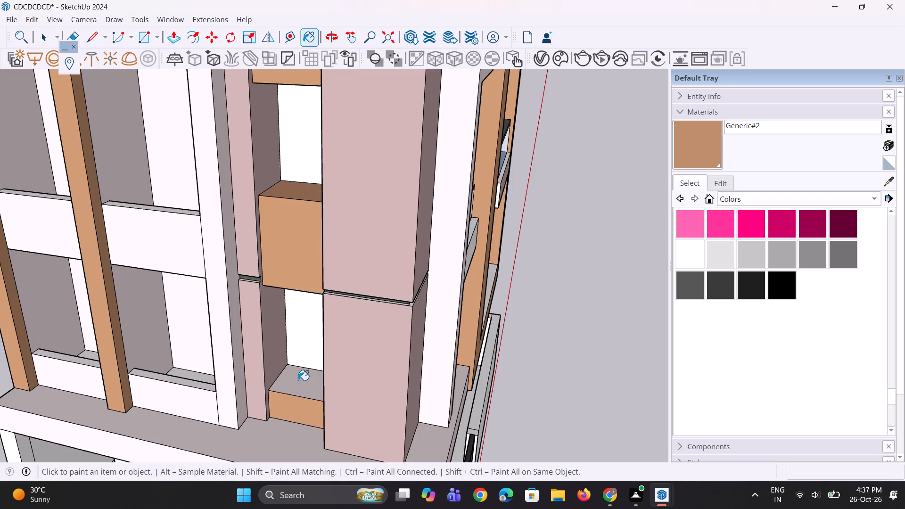
{"action": "left_click", "coordinate": [298, 380]}
Examine the coloured building from the front, side and corner, including the base, balconies and roof parapet.
{"action": "middle_click_drag", "start_coordinate": [282, 419], "coordinate": [380, 341]}
{"action": "scroll", "coordinate": [378, 346], "scroll_direction": "down", "scroll_amount": 7}
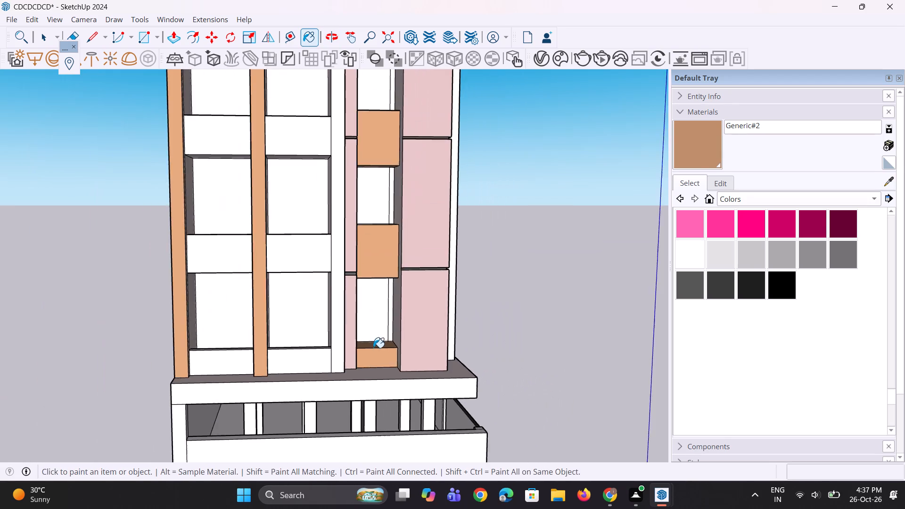
{"action": "scroll", "coordinate": [373, 348], "scroll_direction": "down", "scroll_amount": 5}
{"action": "middle_click_drag", "start_coordinate": [438, 360], "coordinate": [261, 346]}
{"action": "scroll", "coordinate": [261, 347], "scroll_direction": "up", "scroll_amount": 1}
{"action": "middle_click_drag", "start_coordinate": [263, 348], "coordinate": [116, 341]}
{"action": "scroll", "coordinate": [348, 378], "scroll_direction": "down", "scroll_amount": 4}
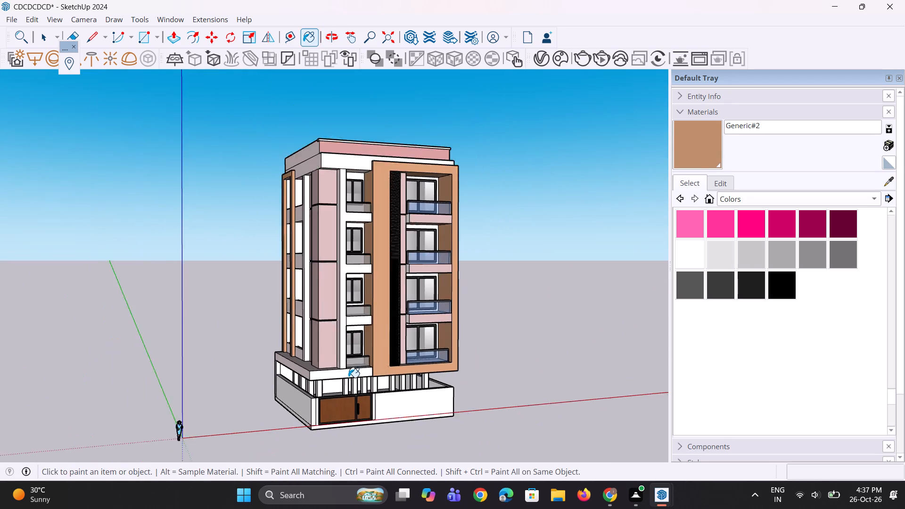
{"action": "scroll", "coordinate": [348, 378], "scroll_direction": "down", "scroll_amount": 1}
{"action": "middle_click_drag", "start_coordinate": [378, 397], "coordinate": [269, 370]}
{"action": "scroll", "coordinate": [363, 396], "scroll_direction": "up", "scroll_amount": 14}
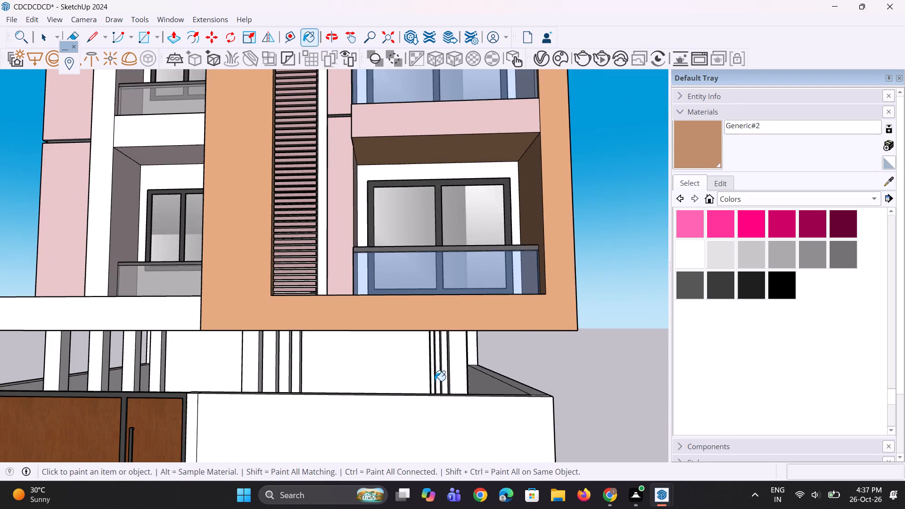
{"action": "middle_click_drag", "start_coordinate": [431, 381], "coordinate": [442, 373]}
{"action": "scroll", "coordinate": [442, 373], "scroll_direction": "down", "scroll_amount": 6}
{"action": "middle_click_drag", "start_coordinate": [438, 378], "coordinate": [430, 413]}
{"action": "scroll", "coordinate": [431, 415], "scroll_direction": "down", "scroll_amount": 5}
{"action": "middle_click_drag", "start_coordinate": [411, 410], "coordinate": [399, 405]}
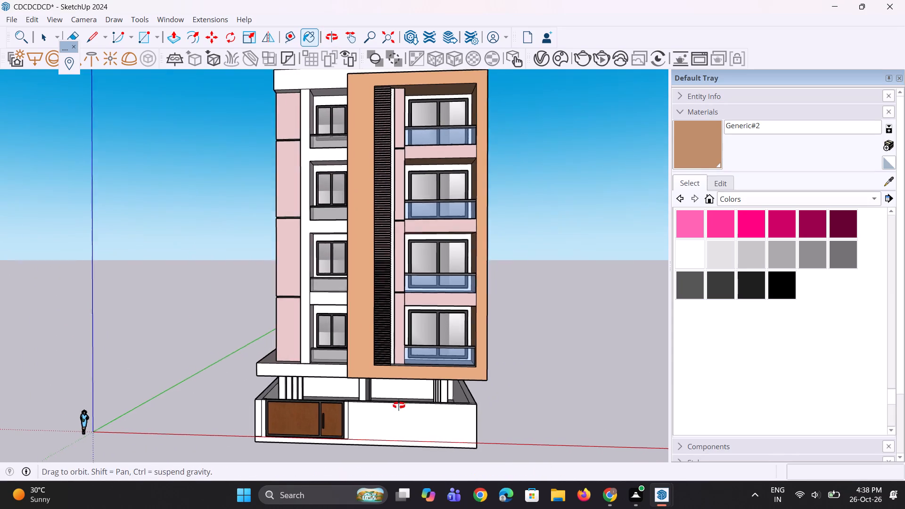
{"action": "middle_click_drag", "start_coordinate": [399, 405], "coordinate": [395, 404]}
{"action": "scroll", "coordinate": [390, 403], "scroll_direction": "up", "scroll_amount": 3}
{"action": "scroll", "coordinate": [390, 403], "scroll_direction": "down", "scroll_amount": 6}
{"action": "middle_click_drag", "start_coordinate": [349, 408], "coordinate": [520, 357]}
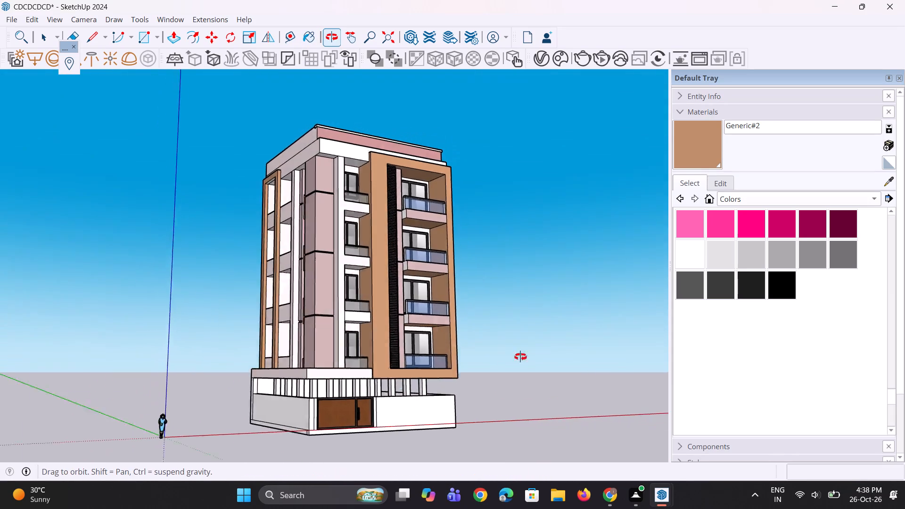
{"action": "middle_click_drag", "start_coordinate": [520, 357], "coordinate": [547, 368]}
{"action": "scroll", "coordinate": [293, 304], "scroll_direction": "up", "scroll_amount": 4}
{"action": "scroll", "coordinate": [290, 291], "scroll_direction": "down", "scroll_amount": 4}
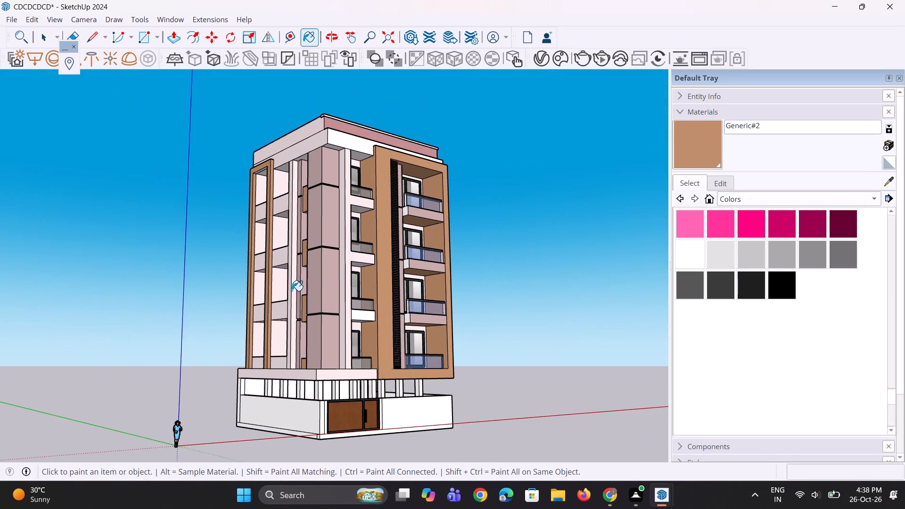
{"action": "middle_click_drag", "start_coordinate": [292, 291], "coordinate": [294, 328]}
{"action": "scroll", "coordinate": [278, 200], "scroll_direction": "up", "scroll_amount": 2}
{"action": "middle_click_drag", "start_coordinate": [288, 231], "coordinate": [297, 268]}
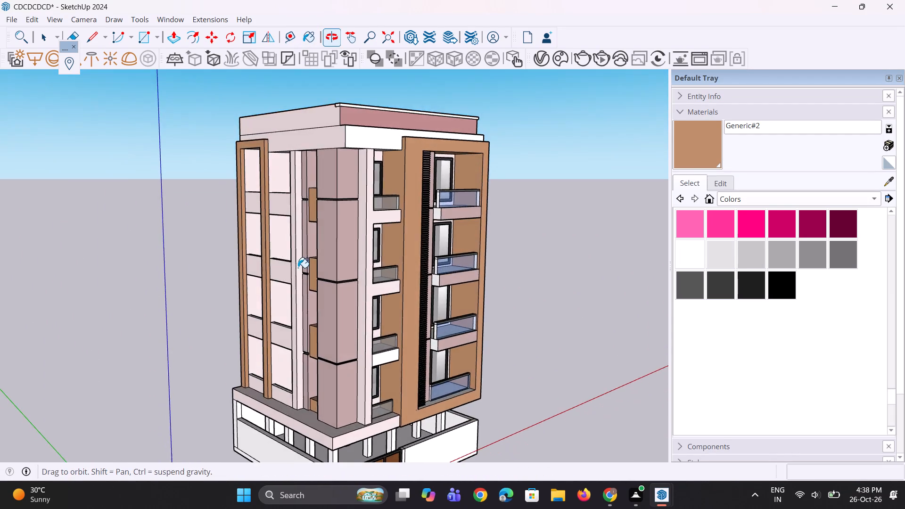
{"action": "scroll", "coordinate": [298, 250], "scroll_direction": "down", "scroll_amount": 4}
{"action": "middle_click_drag", "start_coordinate": [304, 293], "coordinate": [294, 222]}
{"action": "scroll", "coordinate": [285, 173], "scroll_direction": "up", "scroll_amount": 2}
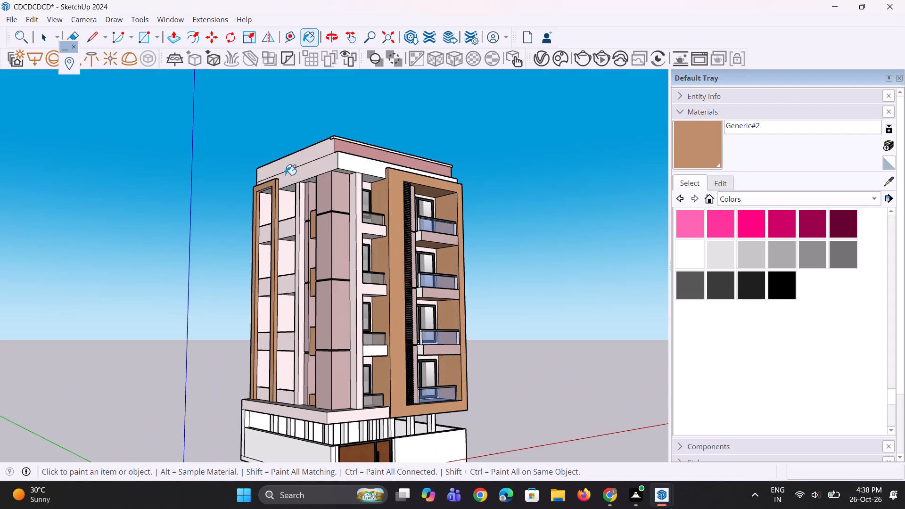
{"action": "scroll", "coordinate": [495, 279], "scroll_direction": "down", "scroll_amount": 1}
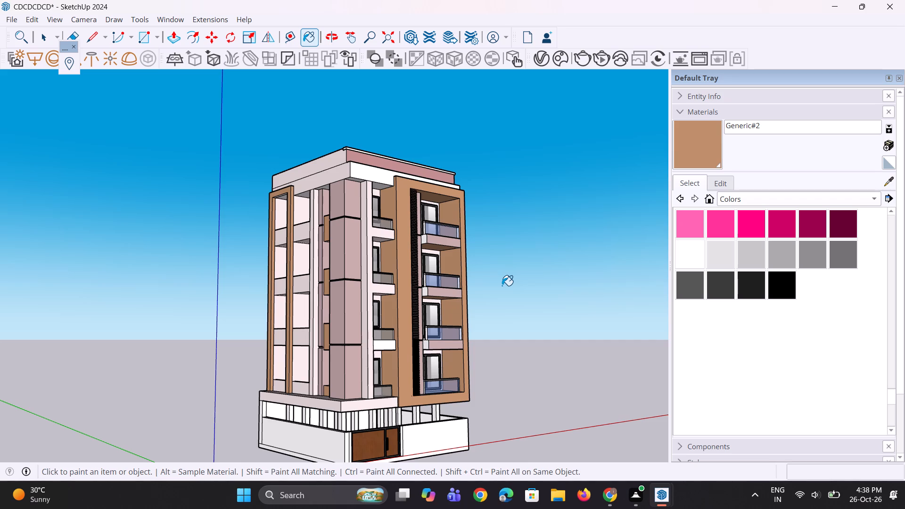
{"action": "scroll", "coordinate": [415, 304], "scroll_direction": "down", "scroll_amount": 4}
{"action": "middle_click_drag", "start_coordinate": [416, 343], "coordinate": [403, 340]}
Save the building model under its existing file name.
{"action": "key", "text": "space"}
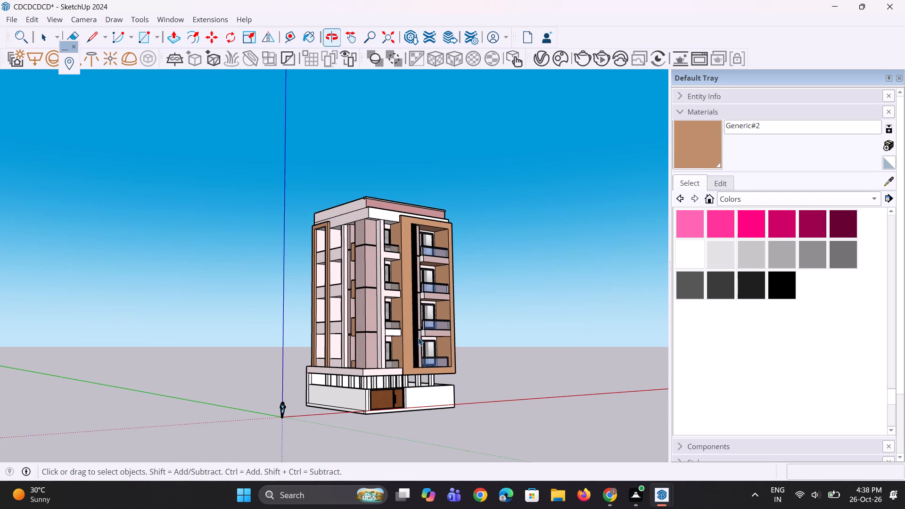
{"action": "key", "text": "space"}
{"action": "left_click", "coordinate": [495, 333]}
{"action": "key", "text": "space"}
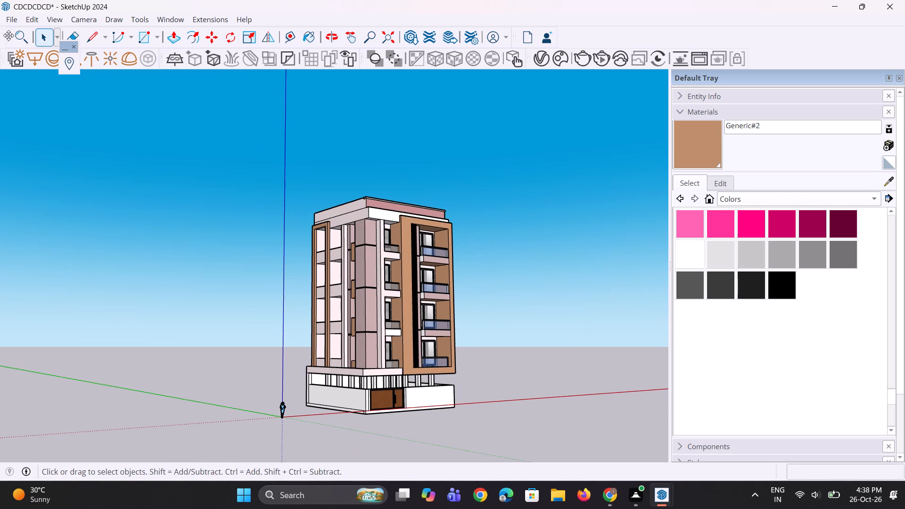
{"action": "key", "text": "ctrl+s"}
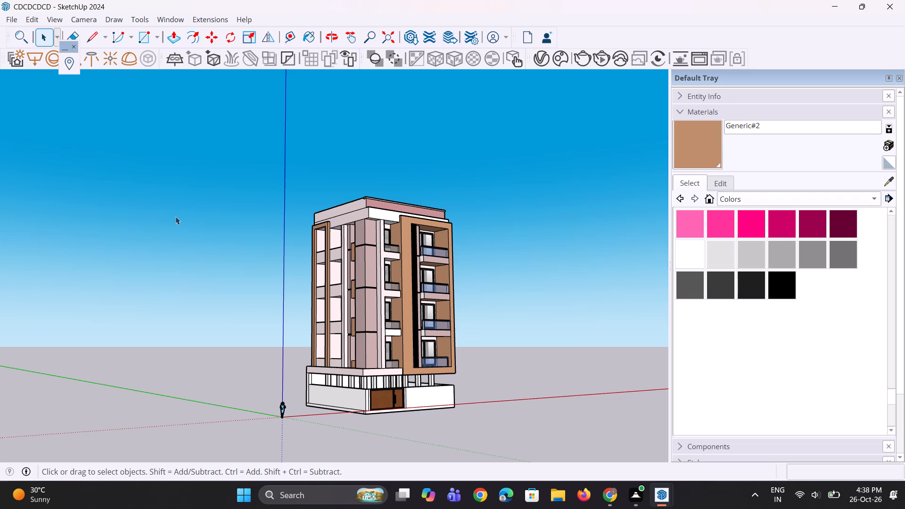
{"action": "key", "text": "ctrl+s"}
{"action": "key", "text": "space"}
{"action": "key", "text": "space"}
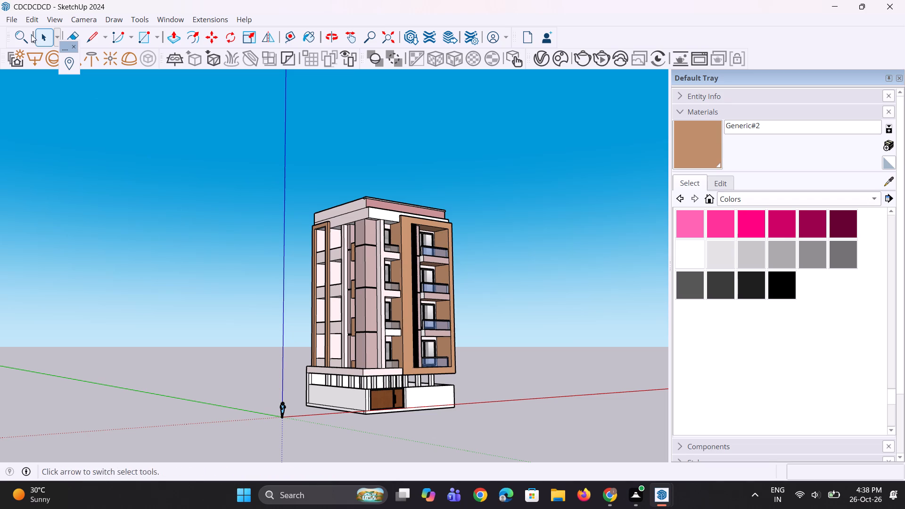
Export the current corner view of the building as a 2D PNG image named CDCDCDCD in the Documents folder.
{"action": "left_click", "coordinate": [8, 15]}
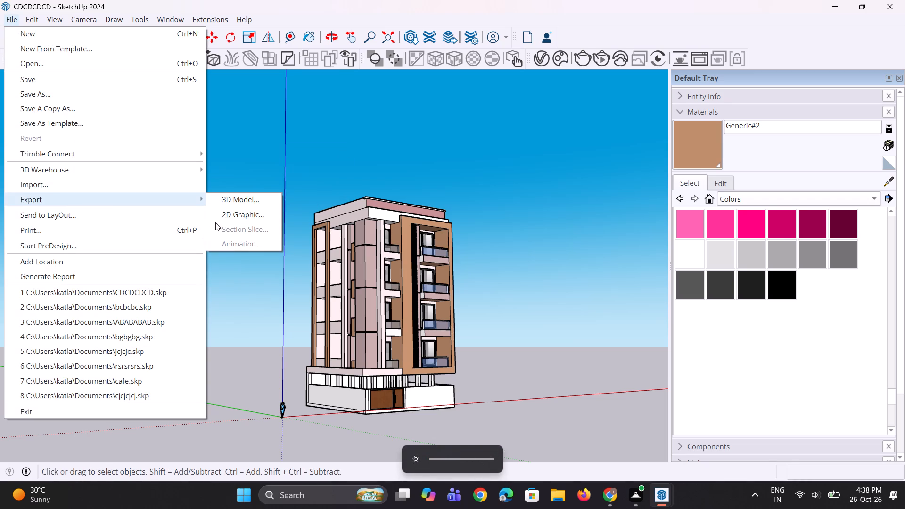
{"action": "left_click", "coordinate": [226, 218]}
{"action": "scroll", "coordinate": [154, 208], "scroll_direction": "up", "scroll_amount": 1}
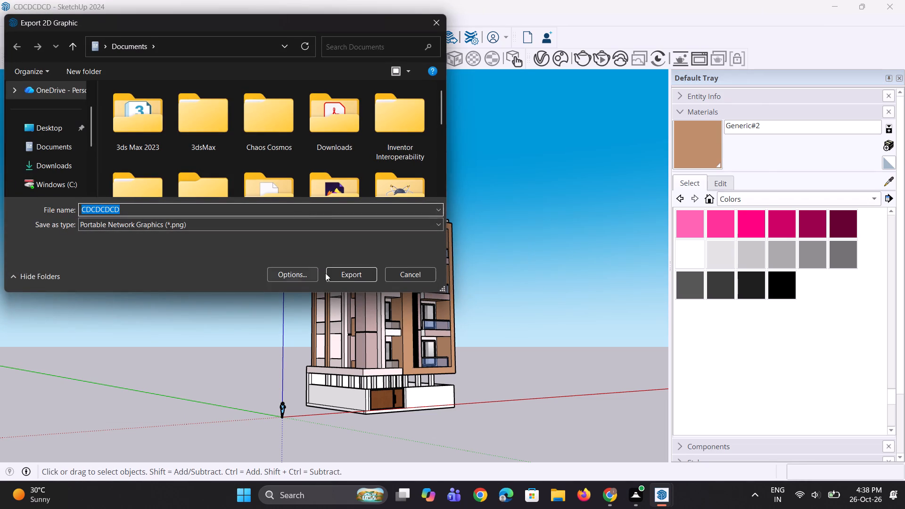
{"action": "left_click", "coordinate": [360, 281]}
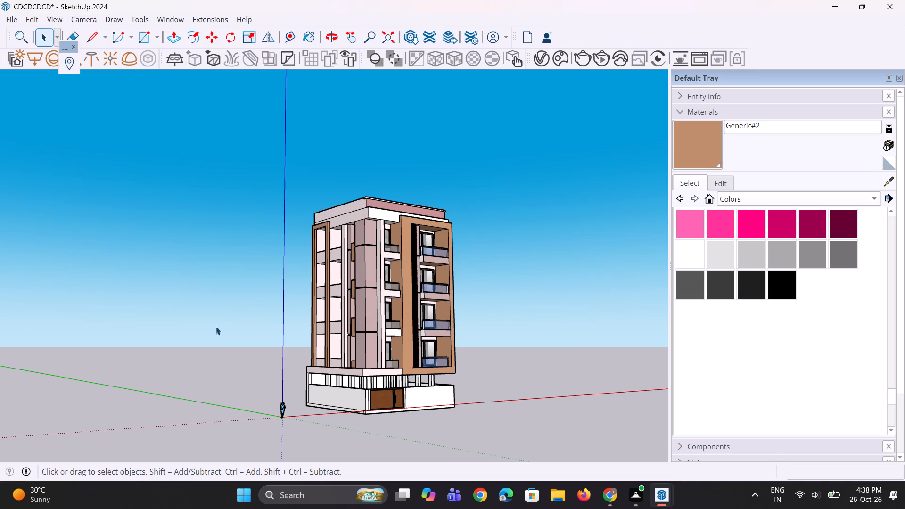
Examine the finished colours on the building's front and side facades up close.
{"action": "scroll", "coordinate": [370, 275], "scroll_direction": "up", "scroll_amount": 4}
{"action": "middle_click_drag", "start_coordinate": [416, 282], "coordinate": [407, 280]}
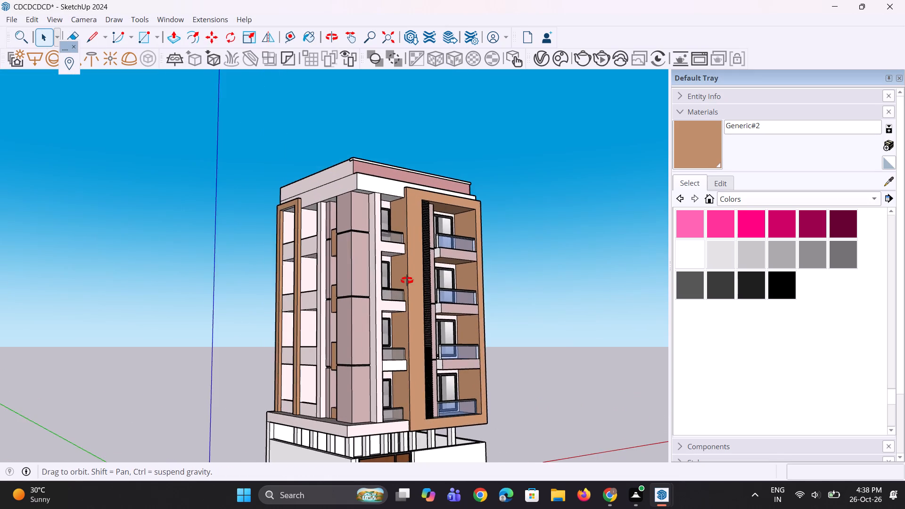
{"action": "middle_click_drag", "start_coordinate": [407, 280], "coordinate": [335, 283]}
{"action": "scroll", "coordinate": [164, 282], "scroll_direction": "down", "scroll_amount": 3}
{"action": "middle_click_drag", "start_coordinate": [248, 283], "coordinate": [331, 292]}
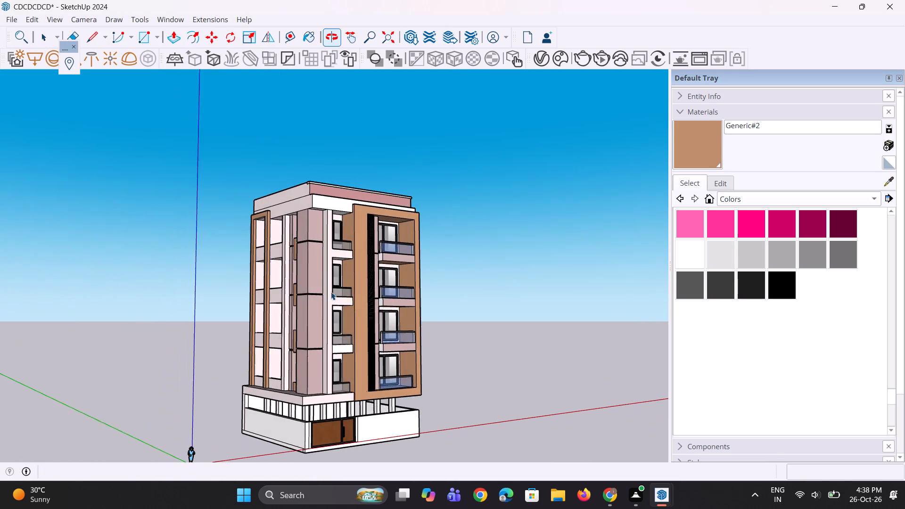
{"action": "scroll", "coordinate": [322, 278], "scroll_direction": "up", "scroll_amount": 2}
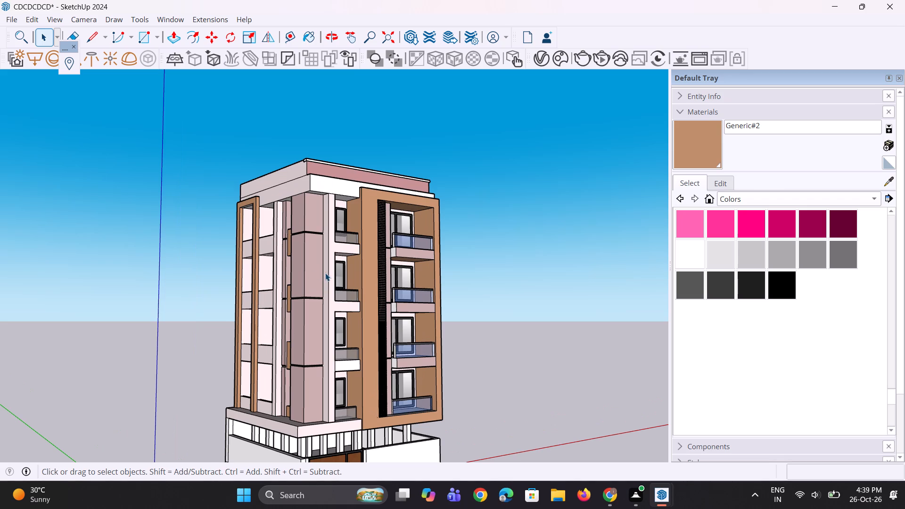
{"action": "scroll", "coordinate": [331, 288], "scroll_direction": "up", "scroll_amount": 2}
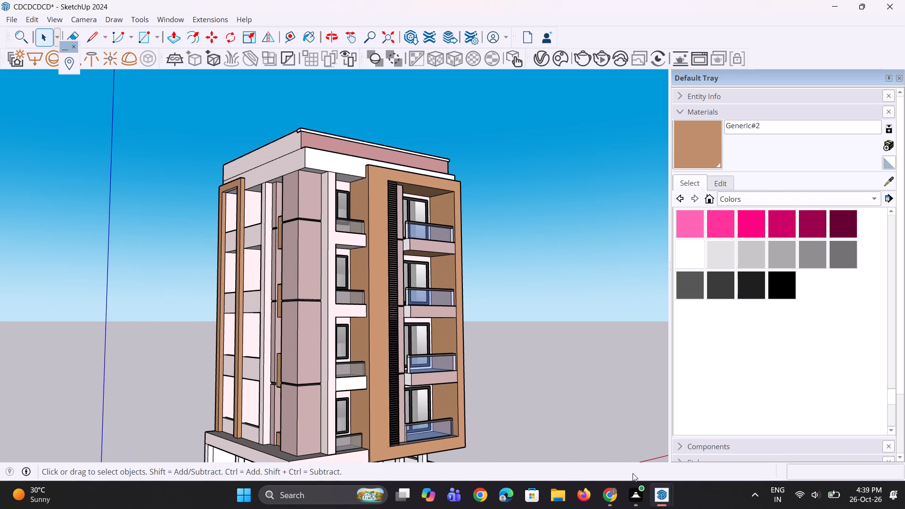
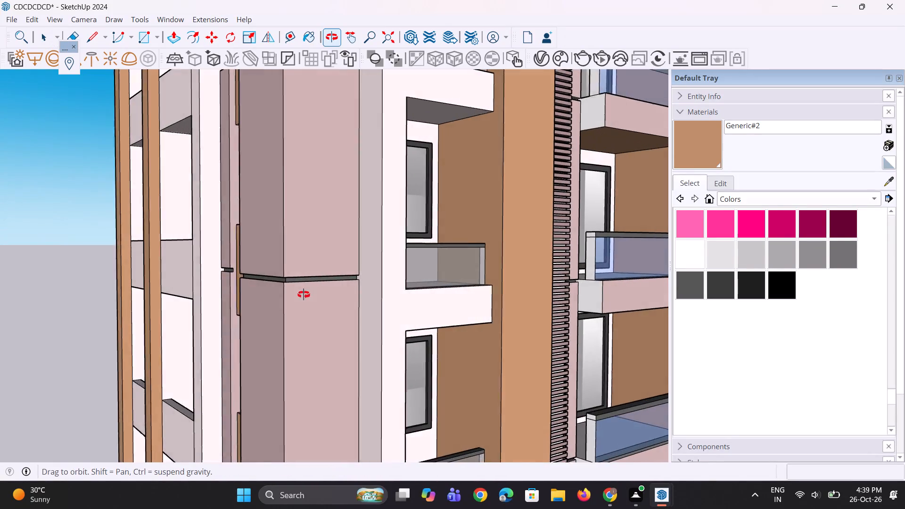
Push/Pull both recessed dark groove faces on the pink corner column outward by 3 11/16" at one floor level.
{"action": "scroll", "coordinate": [279, 301], "scroll_direction": "up", "scroll_amount": 8}
{"action": "key", "text": "p"}
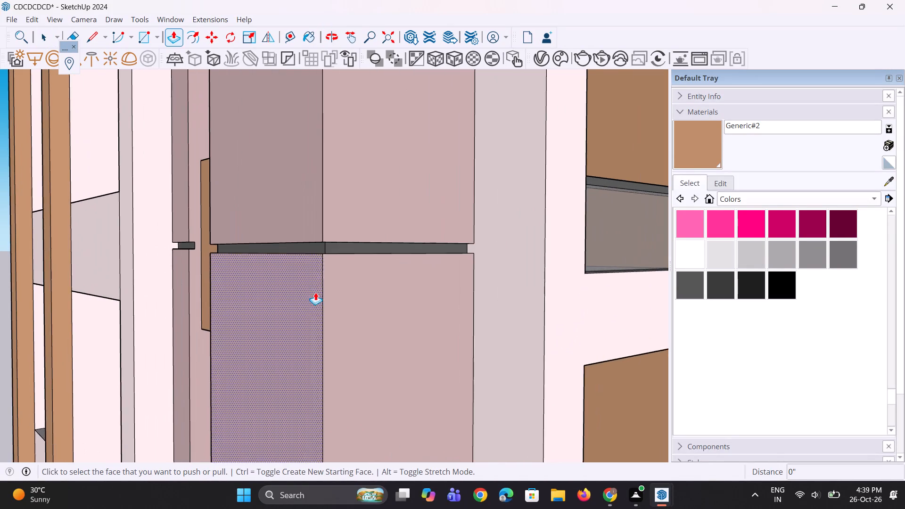
{"action": "scroll", "coordinate": [319, 288], "scroll_direction": "up", "scroll_amount": 2}
{"action": "left_click", "coordinate": [357, 244]}
{"action": "left_click", "coordinate": [377, 206]}
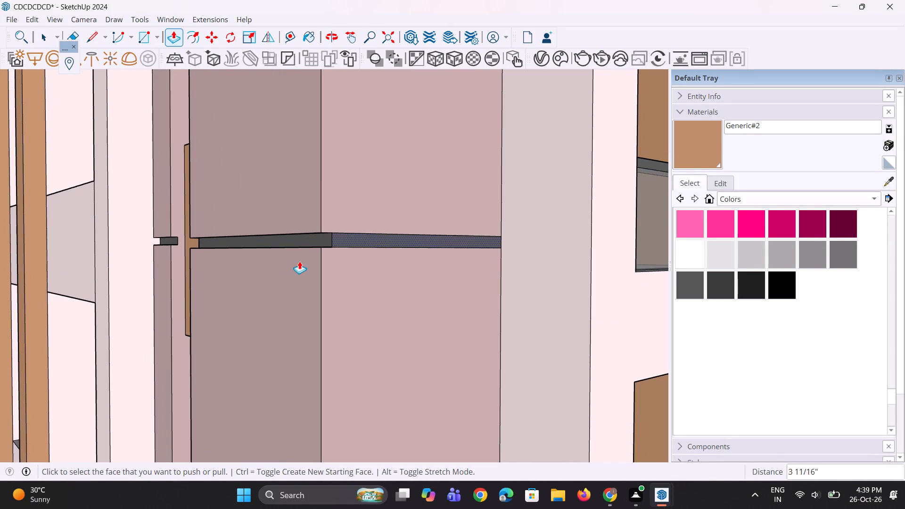
{"action": "middle_click_drag", "start_coordinate": [289, 272], "coordinate": [272, 312]}
{"action": "double_click", "coordinate": [291, 292]}
{"action": "scroll", "coordinate": [278, 299], "scroll_direction": "up", "scroll_amount": 2}
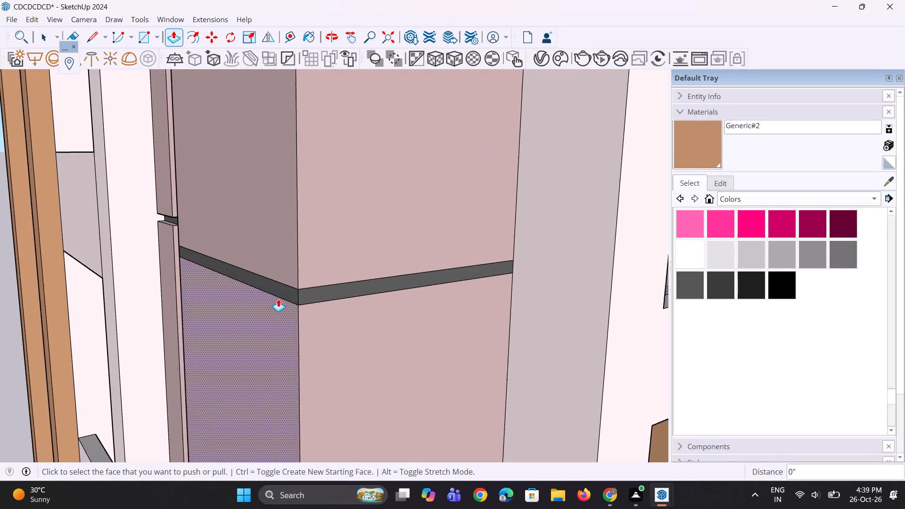
Repeat the same pull on both faces of the next dark groove around the pink corner column.
{"action": "scroll", "coordinate": [280, 315], "scroll_direction": "down", "scroll_amount": 13}
{"action": "scroll", "coordinate": [330, 390], "scroll_direction": "down", "scroll_amount": 5}
{"action": "scroll", "coordinate": [326, 140], "scroll_direction": "up", "scroll_amount": 4}
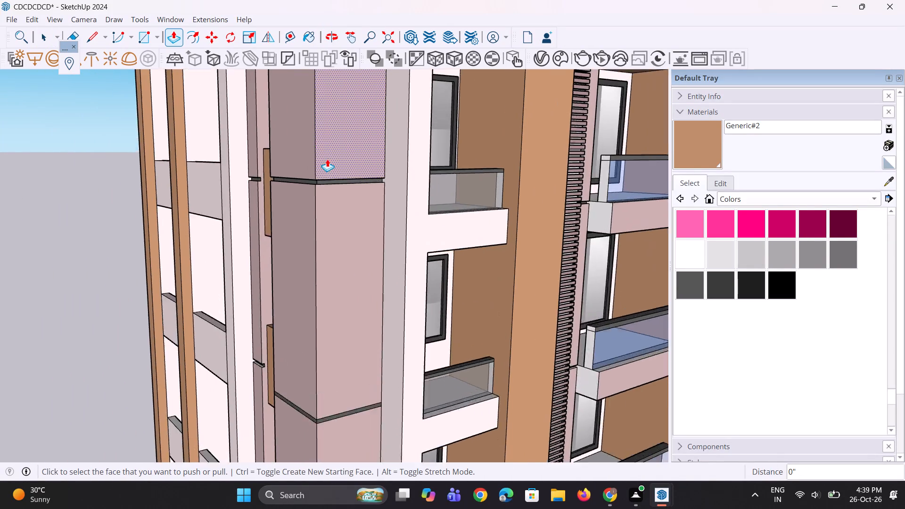
{"action": "scroll", "coordinate": [327, 159], "scroll_direction": "up", "scroll_amount": 6}
{"action": "double_click", "coordinate": [334, 193]}
{"action": "double_click", "coordinate": [296, 198]}
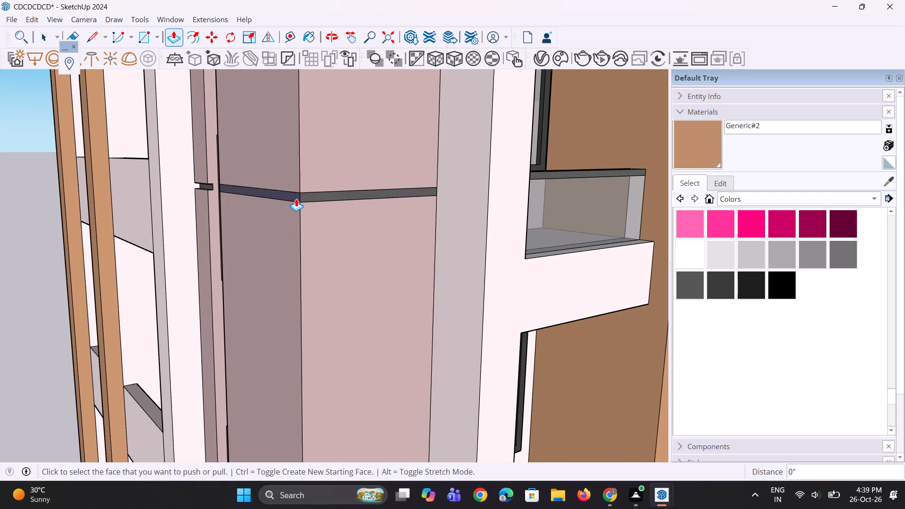
Repeat the pull on both faces of the remaining recessed groove around the pink corner column.
{"action": "middle_click_drag", "start_coordinate": [278, 233], "coordinate": [444, 176]}
{"action": "scroll", "coordinate": [399, 158], "scroll_direction": "down", "scroll_amount": 10}
{"action": "scroll", "coordinate": [336, 206], "scroll_direction": "up", "scroll_amount": 6}
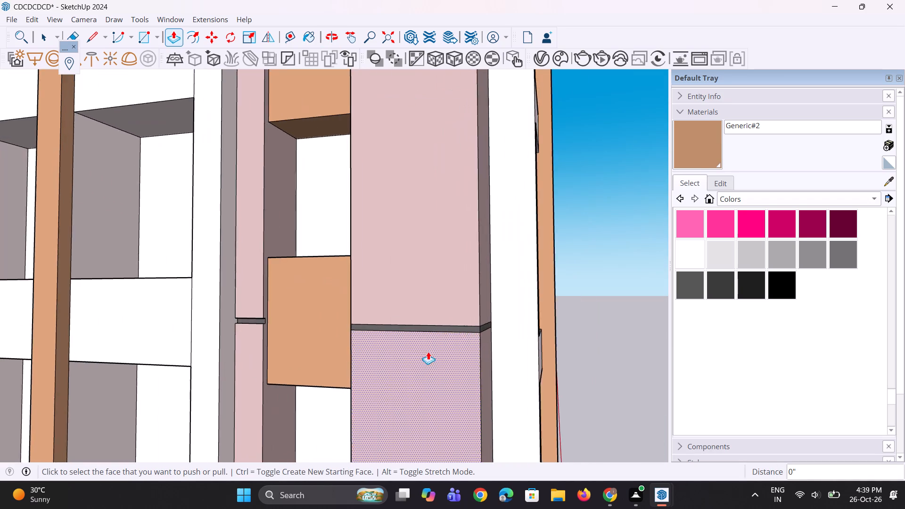
{"action": "scroll", "coordinate": [428, 352], "scroll_direction": "up", "scroll_amount": 3}
{"action": "scroll", "coordinate": [321, 213], "scroll_direction": "down", "scroll_amount": 15}
{"action": "scroll", "coordinate": [318, 359], "scroll_direction": "up", "scroll_amount": 9}
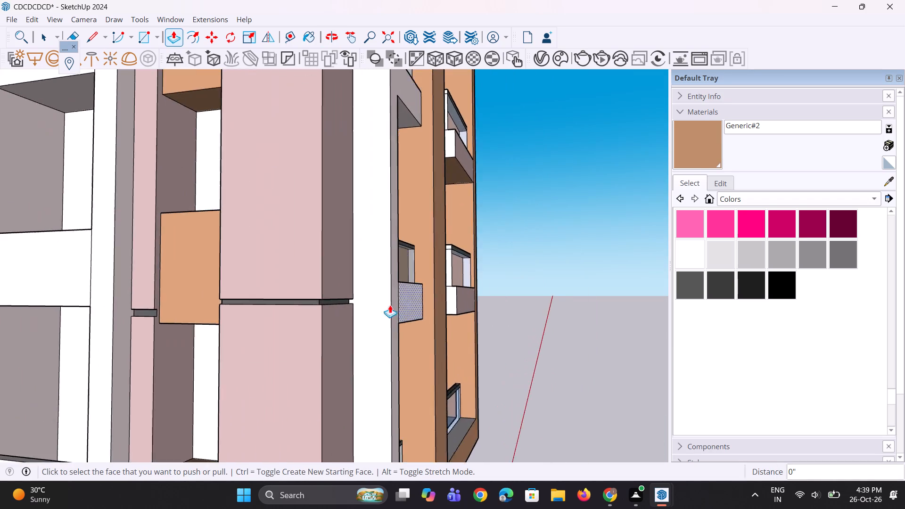
{"action": "scroll", "coordinate": [390, 305], "scroll_direction": "up", "scroll_amount": 4}
{"action": "double_click", "coordinate": [327, 299]}
{"action": "double_click", "coordinate": [281, 299]}
Repeat the pull on a recessed dark groove in the narrow pink strip between the front louvres and the balconies.
{"action": "scroll", "coordinate": [239, 323], "scroll_direction": "down", "scroll_amount": 11}
{"action": "middle_click_drag", "start_coordinate": [276, 327], "coordinate": [196, 336]}
{"action": "scroll", "coordinate": [195, 334], "scroll_direction": "down", "scroll_amount": 5}
{"action": "middle_click_drag", "start_coordinate": [286, 335], "coordinate": [150, 335]}
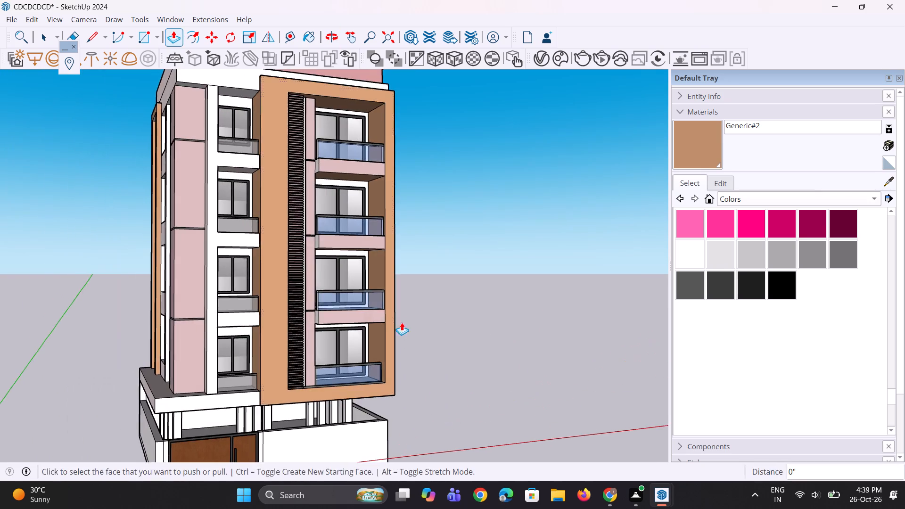
{"action": "middle_click_drag", "start_coordinate": [399, 322], "coordinate": [285, 322]}
{"action": "middle_click_drag", "start_coordinate": [409, 306], "coordinate": [394, 324]}
{"action": "scroll", "coordinate": [306, 271], "scroll_direction": "up", "scroll_amount": 8}
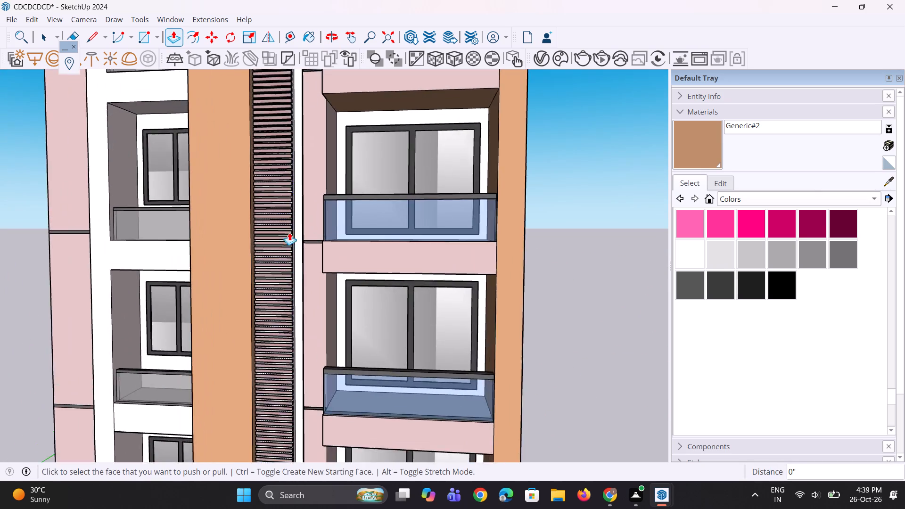
{"action": "scroll", "coordinate": [289, 232], "scroll_direction": "up", "scroll_amount": 8}
{"action": "double_click", "coordinate": [313, 243]}
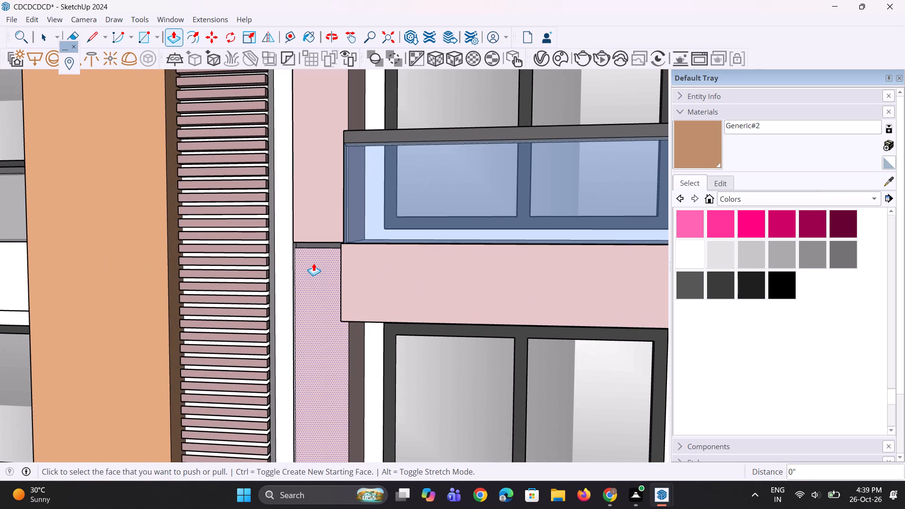
{"action": "key", "text": "ctrl+z"}
{"action": "scroll", "coordinate": [318, 231], "scroll_direction": "up", "scroll_amount": 7}
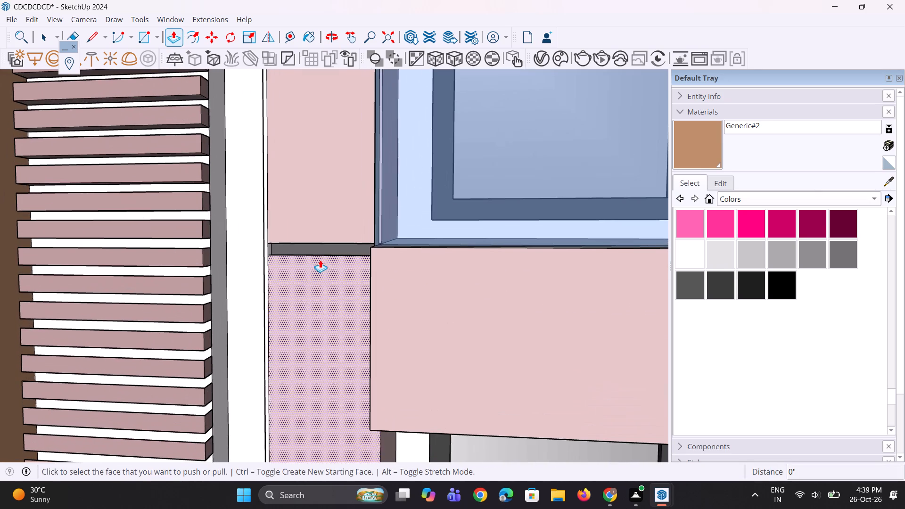
{"action": "double_click", "coordinate": [321, 253]}
Repeat the pull on the next dark groove in the front pink strip beside the balconies.
{"action": "middle_click_drag", "start_coordinate": [299, 285], "coordinate": [373, 311]}
{"action": "scroll", "coordinate": [362, 344], "scroll_direction": "down", "scroll_amount": 9}
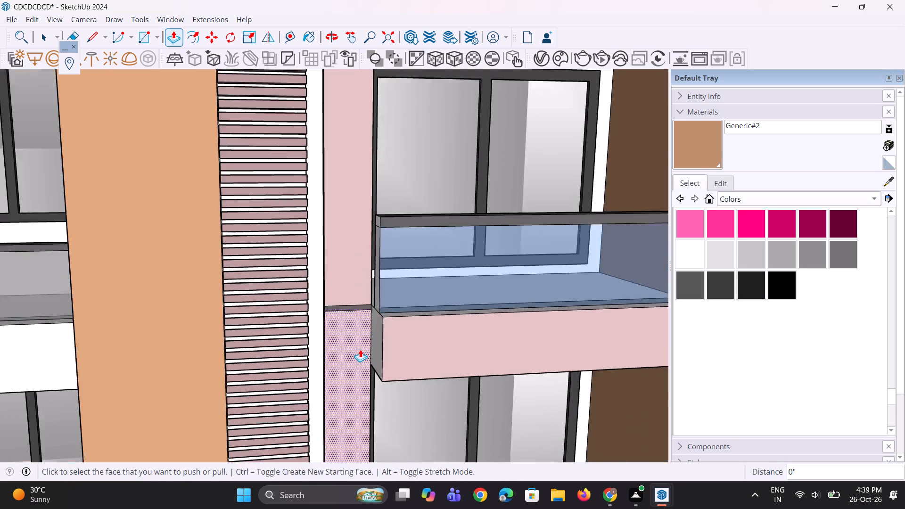
{"action": "scroll", "coordinate": [360, 349], "scroll_direction": "down", "scroll_amount": 8}
{"action": "scroll", "coordinate": [317, 133], "scroll_direction": "up", "scroll_amount": 12}
{"action": "double_click", "coordinate": [369, 175]}
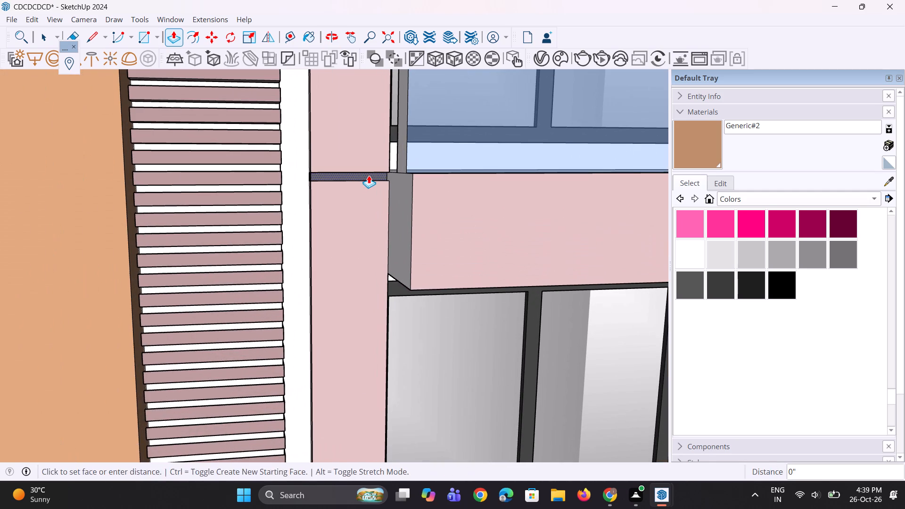
{"action": "key", "text": "ctrl+z"}
{"action": "scroll", "coordinate": [369, 185], "scroll_direction": "up", "scroll_amount": 8, "text": "ctrl"}
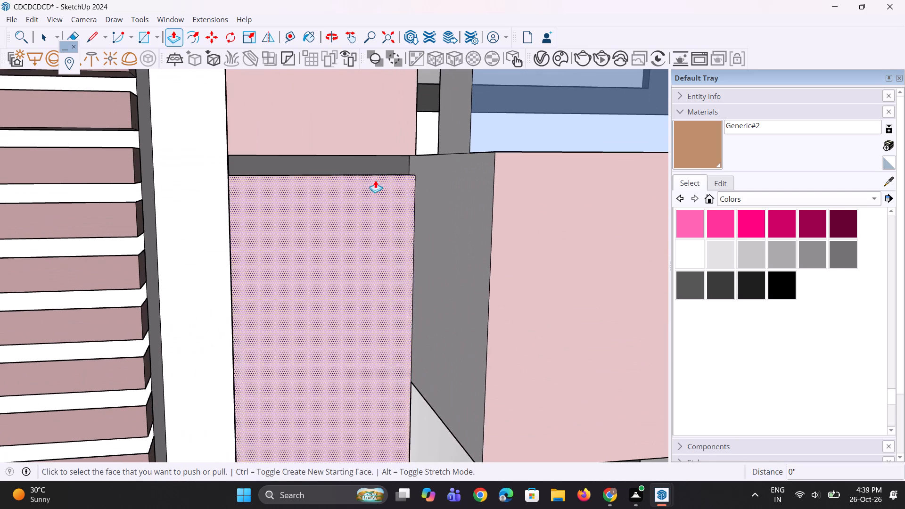
{"action": "double_click", "coordinate": [383, 173]}
Repeat the pull on the groove beside a lower balcony in the same front pink strip.
{"action": "scroll", "coordinate": [359, 215], "scroll_direction": "down", "scroll_amount": 20}
{"action": "middle_click", "coordinate": [322, 172]}
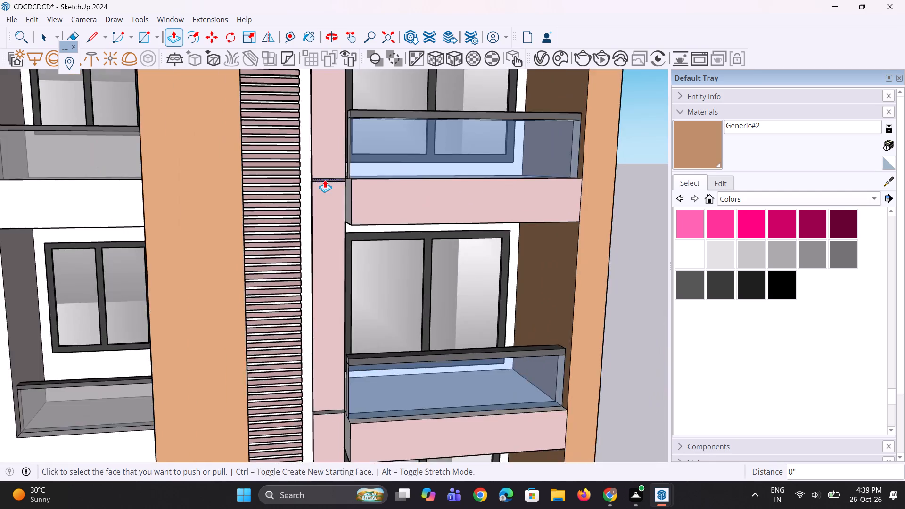
{"action": "scroll", "coordinate": [325, 180], "scroll_direction": "down", "scroll_amount": 3}
{"action": "scroll", "coordinate": [353, 393], "scroll_direction": "up", "scroll_amount": 5}
{"action": "scroll", "coordinate": [310, 286], "scroll_direction": "down", "scroll_amount": 11}
{"action": "scroll", "coordinate": [328, 407], "scroll_direction": "up", "scroll_amount": 7}
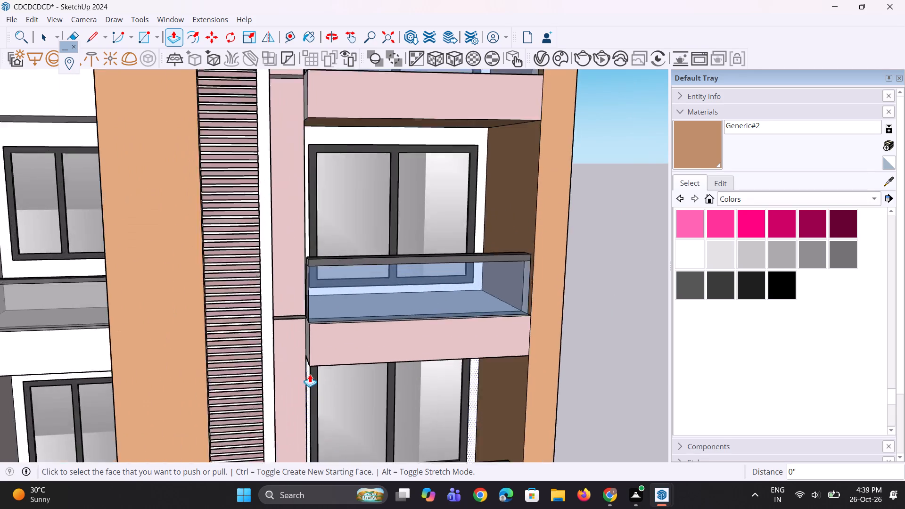
{"action": "scroll", "coordinate": [310, 374], "scroll_direction": "up", "scroll_amount": 10}
{"action": "double_click", "coordinate": [288, 288]}
Repeat the pull on two recessed dark grooves in the narrow pink strip beside the side facade's orange-brown boxes.
{"action": "scroll", "coordinate": [352, 373], "scroll_direction": "down", "scroll_amount": 5}
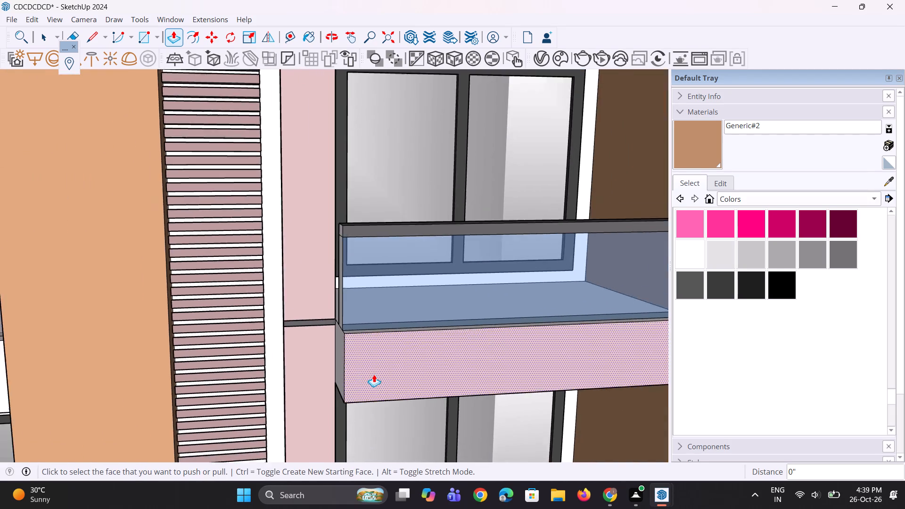
{"action": "scroll", "coordinate": [374, 374], "scroll_direction": "down", "scroll_amount": 12}
{"action": "middle_click_drag", "start_coordinate": [183, 348], "coordinate": [247, 341]}
{"action": "scroll", "coordinate": [247, 341], "scroll_direction": "up", "scroll_amount": 1}
{"action": "scroll", "coordinate": [255, 355], "scroll_direction": "down", "scroll_amount": 5}
{"action": "middle_click_drag", "start_coordinate": [103, 348], "coordinate": [270, 353]}
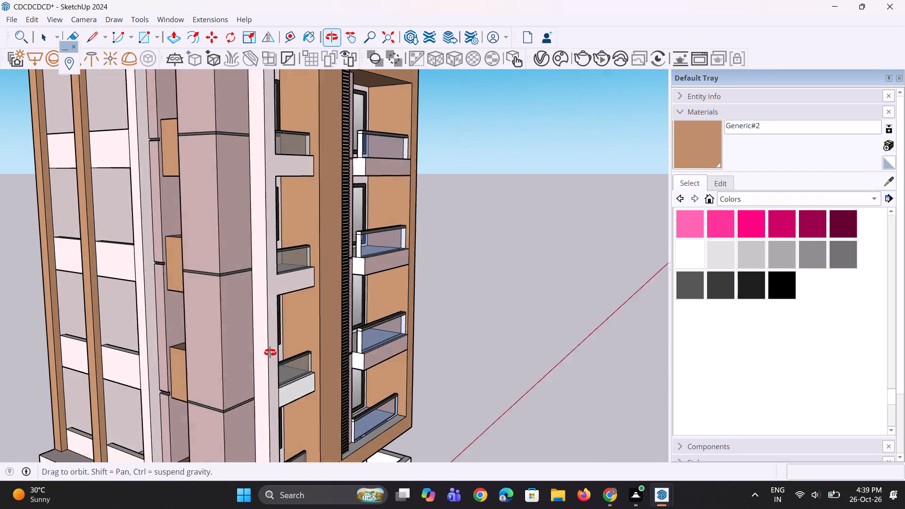
{"action": "middle_click_drag", "start_coordinate": [270, 353], "coordinate": [271, 353]}
{"action": "scroll", "coordinate": [151, 273], "scroll_direction": "up", "scroll_amount": 12}
{"action": "double_click", "coordinate": [176, 268]}
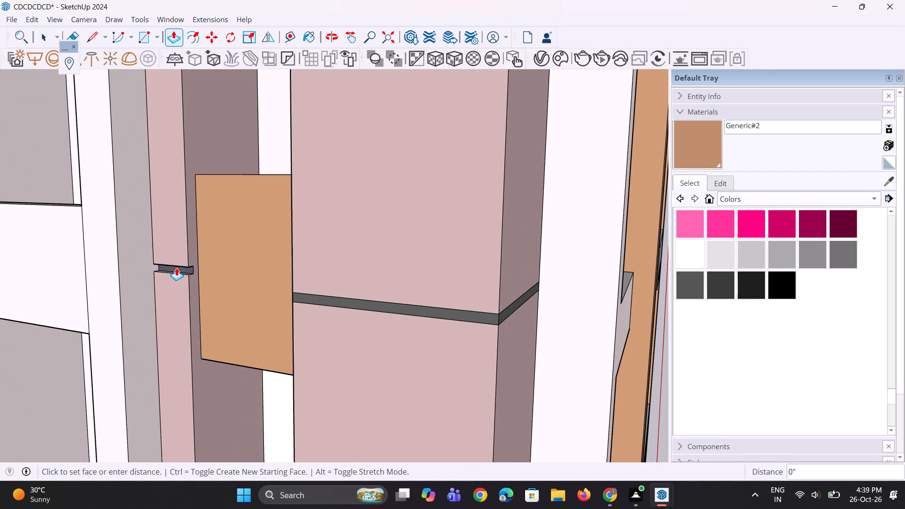
{"action": "scroll", "coordinate": [193, 311], "scroll_direction": "down", "scroll_amount": 10}
{"action": "scroll", "coordinate": [174, 131], "scroll_direction": "up", "scroll_amount": 2}
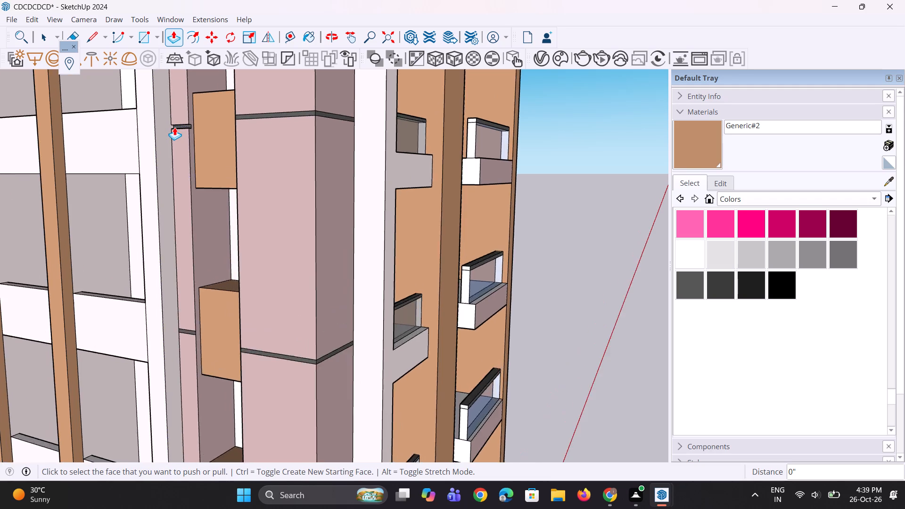
{"action": "scroll", "coordinate": [174, 127], "scroll_direction": "up", "scroll_amount": 4}
{"action": "double_click", "coordinate": [175, 127]}
{"action": "scroll", "coordinate": [219, 220], "scroll_direction": "down", "scroll_amount": 12}
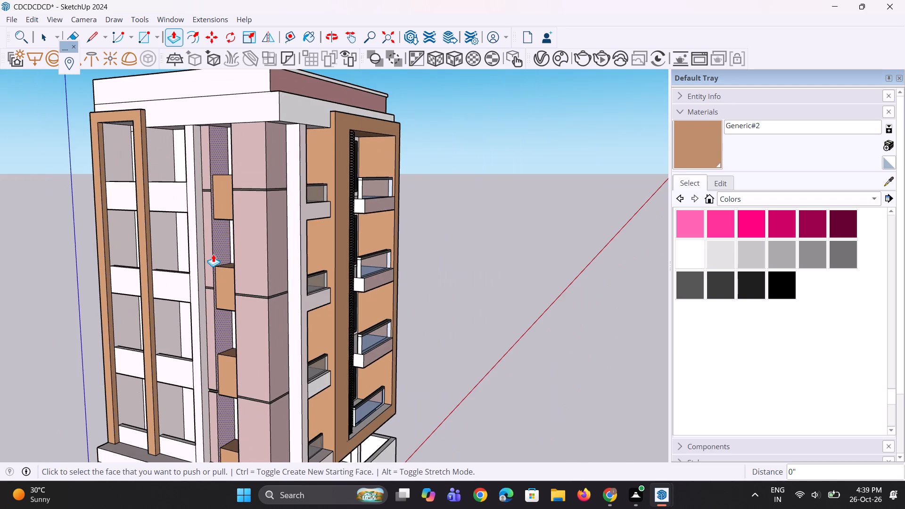
Repeat the pull on the remaining recessed groove in the side facade's narrow pink strip.
{"action": "scroll", "coordinate": [213, 254], "scroll_direction": "down", "scroll_amount": 5}
{"action": "scroll", "coordinate": [210, 351], "scroll_direction": "up", "scroll_amount": 10}
{"action": "scroll", "coordinate": [237, 312], "scroll_direction": "up", "scroll_amount": 7}
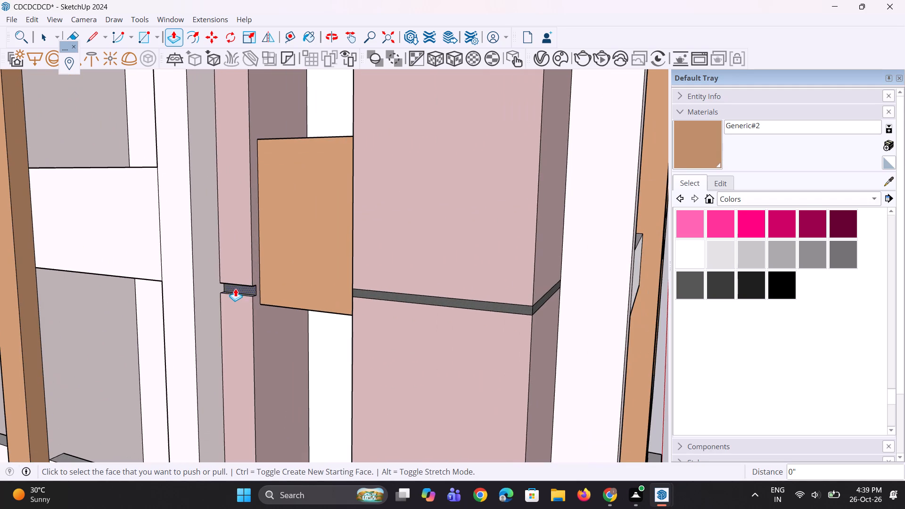
{"action": "double_click", "coordinate": [237, 285]}
{"action": "key", "text": "ctrl+z"}
{"action": "scroll", "coordinate": [237, 285], "scroll_direction": "up", "scroll_amount": 3, "text": "ctrl"}
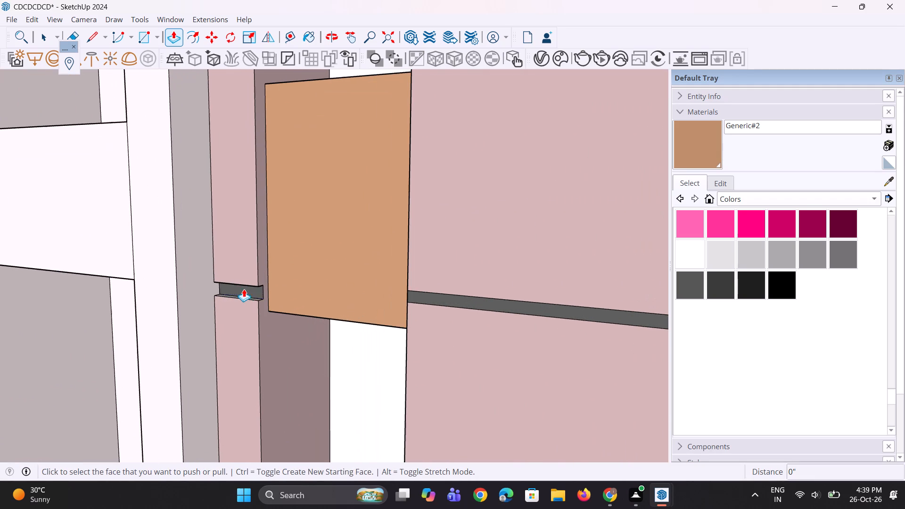
{"action": "double_click", "coordinate": [247, 294]}
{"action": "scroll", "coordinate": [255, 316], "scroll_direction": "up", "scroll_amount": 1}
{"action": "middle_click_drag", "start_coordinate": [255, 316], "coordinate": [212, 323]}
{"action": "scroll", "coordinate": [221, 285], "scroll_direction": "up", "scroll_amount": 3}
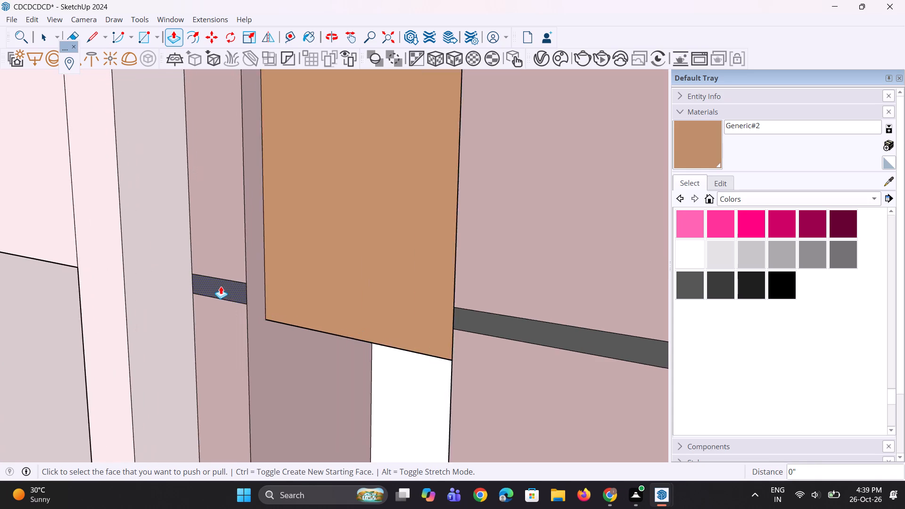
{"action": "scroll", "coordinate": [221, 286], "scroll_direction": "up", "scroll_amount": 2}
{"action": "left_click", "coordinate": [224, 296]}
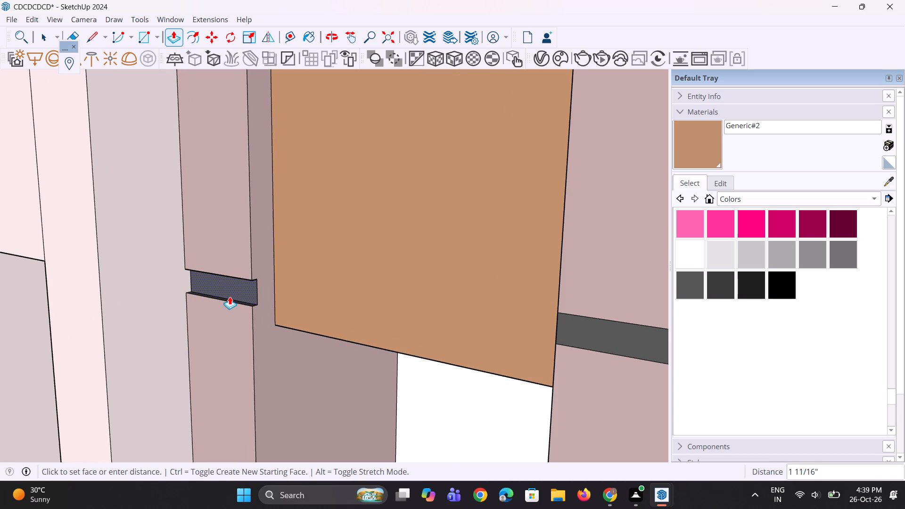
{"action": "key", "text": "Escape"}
Push/Pull the top face of the lowest orange-brown box beside the corner column by about 4 1/16".
{"action": "scroll", "coordinate": [240, 260], "scroll_direction": "down", "scroll_amount": 10}
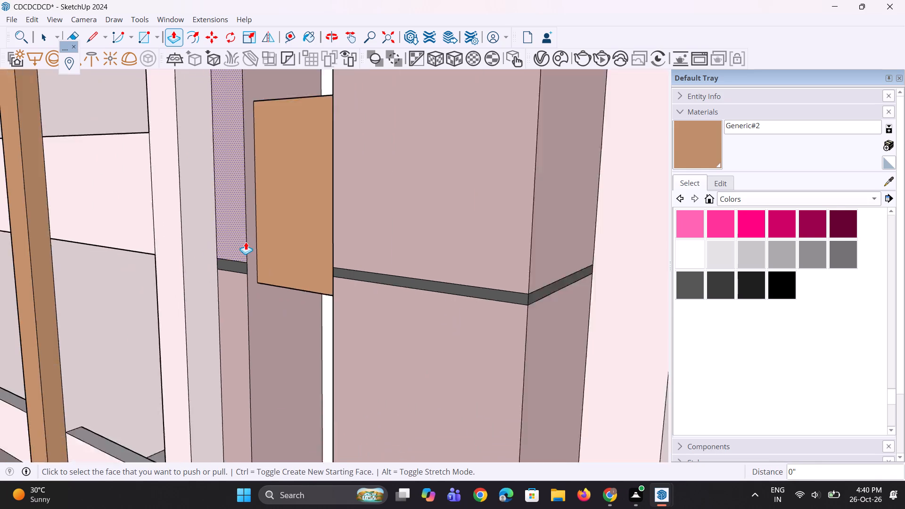
{"action": "scroll", "coordinate": [246, 242], "scroll_direction": "down", "scroll_amount": 1}
{"action": "middle_click_drag", "start_coordinate": [239, 257], "coordinate": [267, 237]}
{"action": "scroll", "coordinate": [257, 208], "scroll_direction": "down", "scroll_amount": 11}
{"action": "middle_click_drag", "start_coordinate": [246, 271], "coordinate": [228, 328]}
{"action": "scroll", "coordinate": [244, 319], "scroll_direction": "up", "scroll_amount": 2}
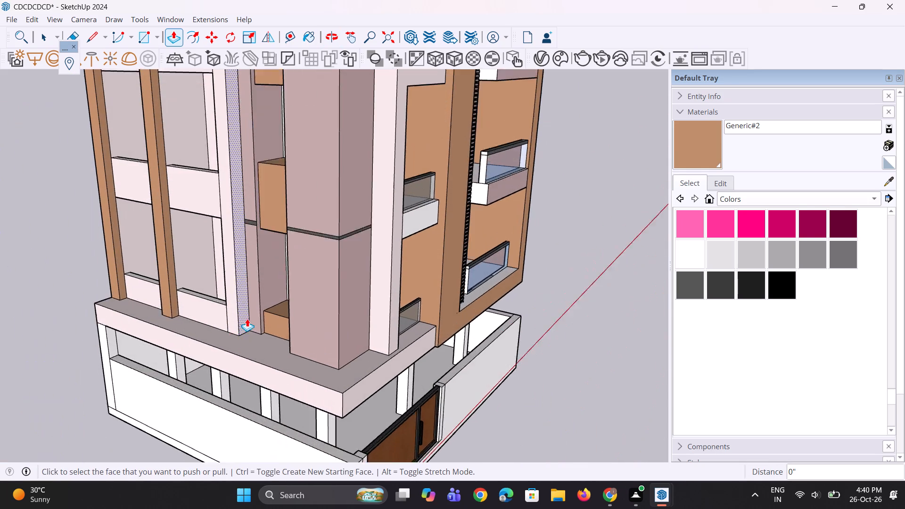
{"action": "scroll", "coordinate": [247, 319], "scroll_direction": "up", "scroll_amount": 6}
{"action": "left_click", "coordinate": [299, 306]}
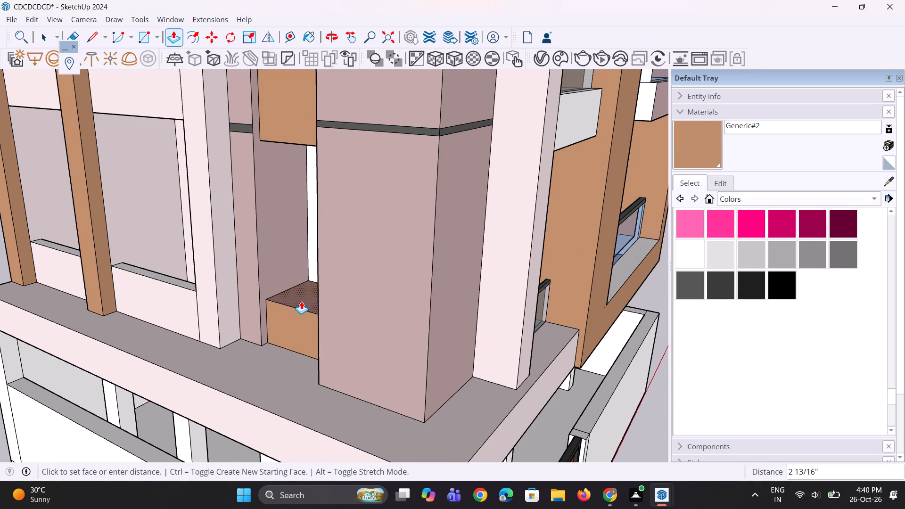
{"action": "left_click", "coordinate": [301, 301]}
Pull the dark groove face in the front pink strip beside the top balcony outward by about 4 11/16".
{"action": "middle_click_drag", "start_coordinate": [253, 334], "coordinate": [296, 319]}
{"action": "scroll", "coordinate": [218, 347], "scroll_direction": "down", "scroll_amount": 6}
{"action": "middle_click_drag", "start_coordinate": [325, 323], "coordinate": [228, 312]}
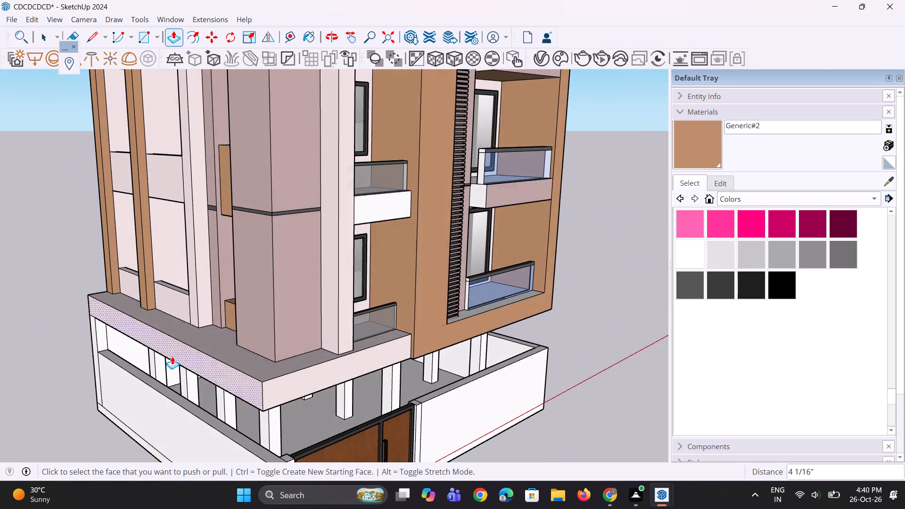
{"action": "scroll", "coordinate": [156, 379], "scroll_direction": "down", "scroll_amount": 5}
{"action": "middle_click_drag", "start_coordinate": [371, 291], "coordinate": [304, 291]}
{"action": "scroll", "coordinate": [280, 302], "scroll_direction": "up", "scroll_amount": 1}
{"action": "scroll", "coordinate": [179, 377], "scroll_direction": "down", "scroll_amount": 7}
{"action": "middle_click_drag", "start_coordinate": [273, 339], "coordinate": [257, 263]}
{"action": "scroll", "coordinate": [281, 162], "scroll_direction": "up", "scroll_amount": 3}
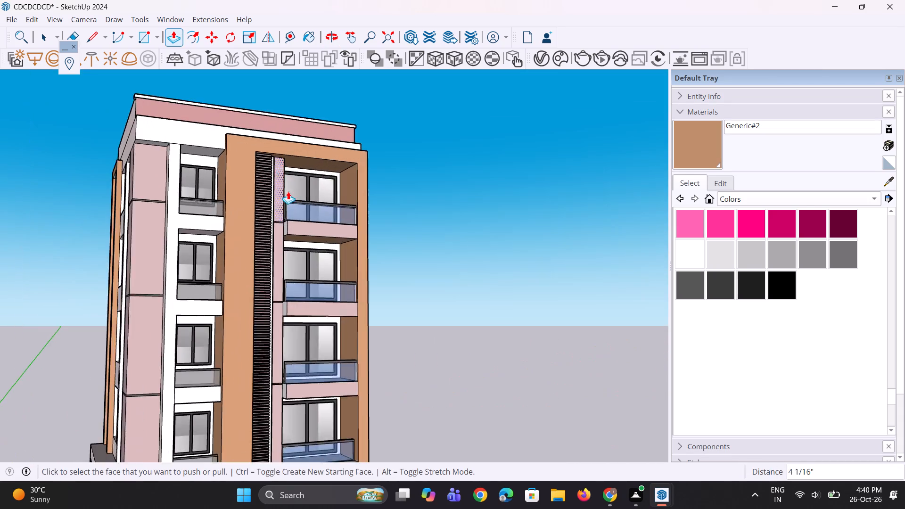
{"action": "scroll", "coordinate": [288, 191], "scroll_direction": "up", "scroll_amount": 11}
{"action": "middle_click_drag", "start_coordinate": [271, 227], "coordinate": [245, 273]}
{"action": "scroll", "coordinate": [265, 234], "scroll_direction": "up", "scroll_amount": 8}
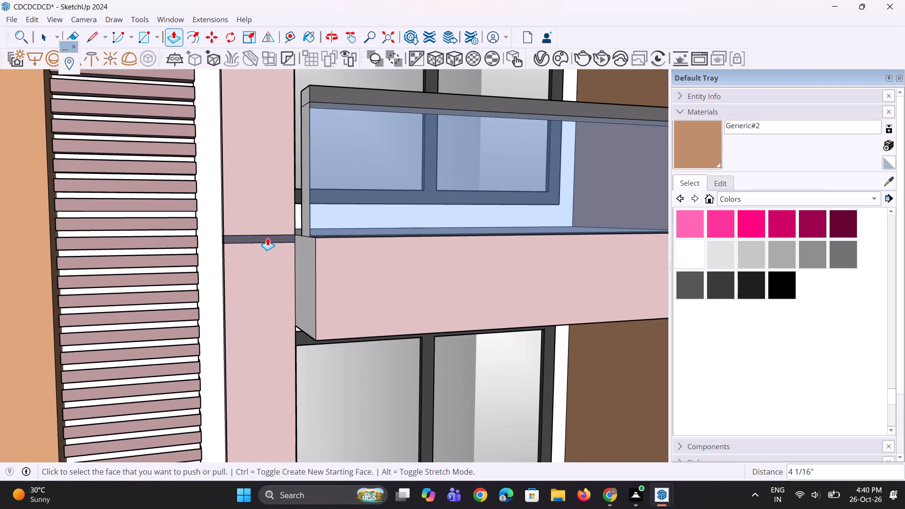
{"action": "left_click", "coordinate": [267, 238]}
{"action": "middle_click_drag", "start_coordinate": [265, 238], "coordinate": [256, 307]}
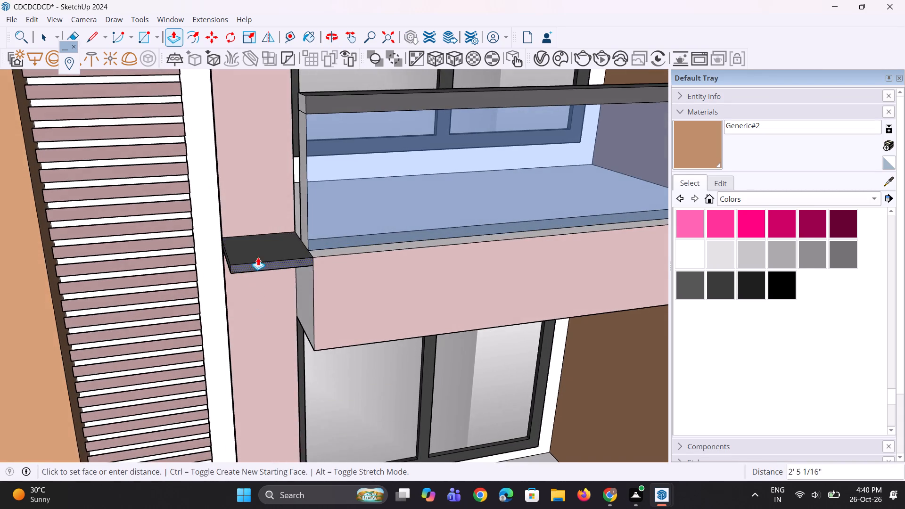
{"action": "scroll", "coordinate": [258, 252], "scroll_direction": "up", "scroll_amount": 3}
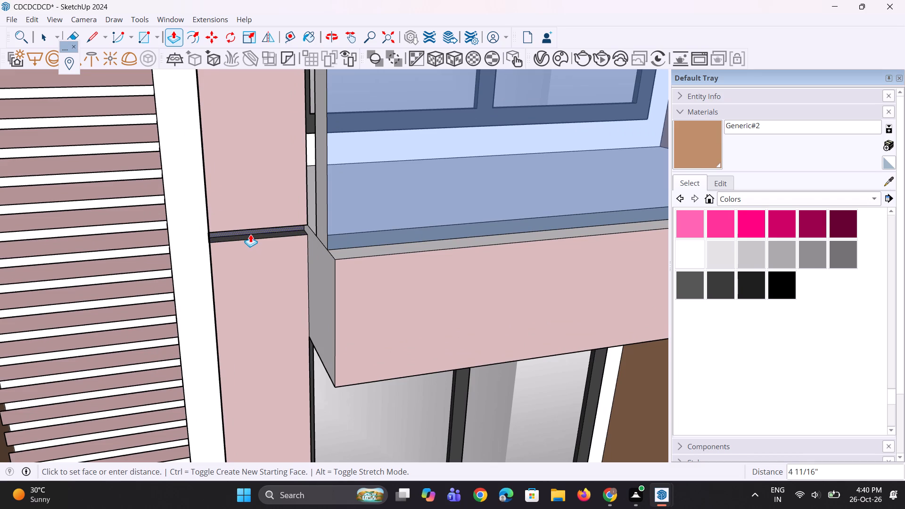
{"action": "left_click", "coordinate": [250, 234]}
Repeat the 4 11/16" pull on another dark groove face in the front pink strip beside the balconies.
{"action": "middle_click_drag", "start_coordinate": [250, 282], "coordinate": [222, 227]}
{"action": "scroll", "coordinate": [209, 204], "scroll_direction": "down", "scroll_amount": 17}
{"action": "scroll", "coordinate": [215, 376], "scroll_direction": "up", "scroll_amount": 18}
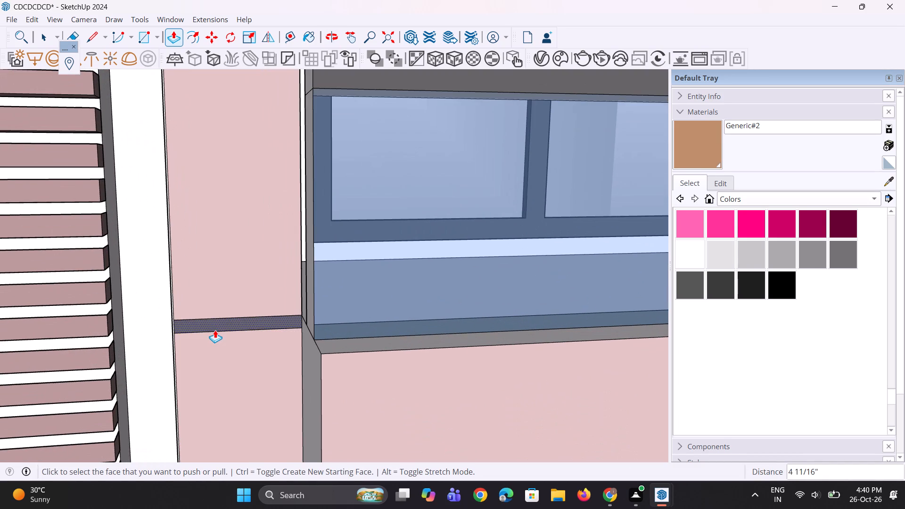
{"action": "double_click", "coordinate": [215, 330]}
{"action": "scroll", "coordinate": [222, 230], "scroll_direction": "down", "scroll_amount": 20}
{"action": "scroll", "coordinate": [222, 230], "scroll_direction": "down", "scroll_amount": 2}
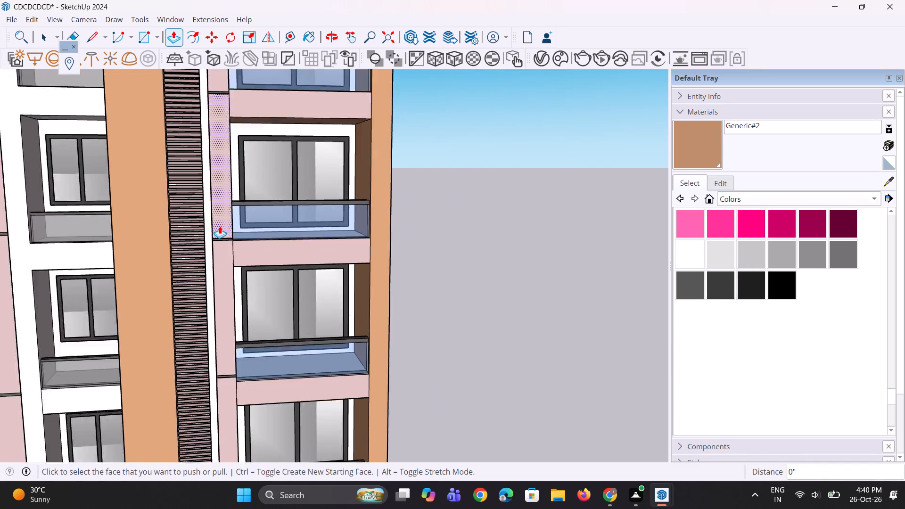
Repeat the last Push/Pull on the remaining dark groove face in the narrow pink strip beside the glass balconies.
{"action": "scroll", "coordinate": [220, 226], "scroll_direction": "down", "scroll_amount": 6}
{"action": "scroll", "coordinate": [217, 294], "scroll_direction": "up", "scroll_amount": 20}
{"action": "scroll", "coordinate": [217, 294], "scroll_direction": "up", "scroll_amount": 3}
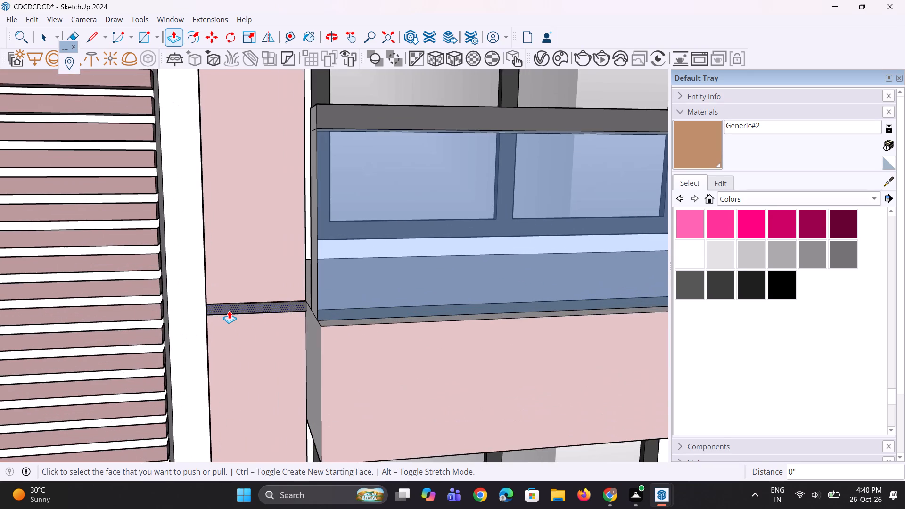
{"action": "double_click", "coordinate": [229, 311]}
Repeat the last Push/Pull on the lowest dark groove face on the front side of the wide pink corner column.
{"action": "scroll", "coordinate": [276, 335], "scroll_direction": "down", "scroll_amount": 20}
{"action": "scroll", "coordinate": [298, 330], "scroll_direction": "down", "scroll_amount": 6}
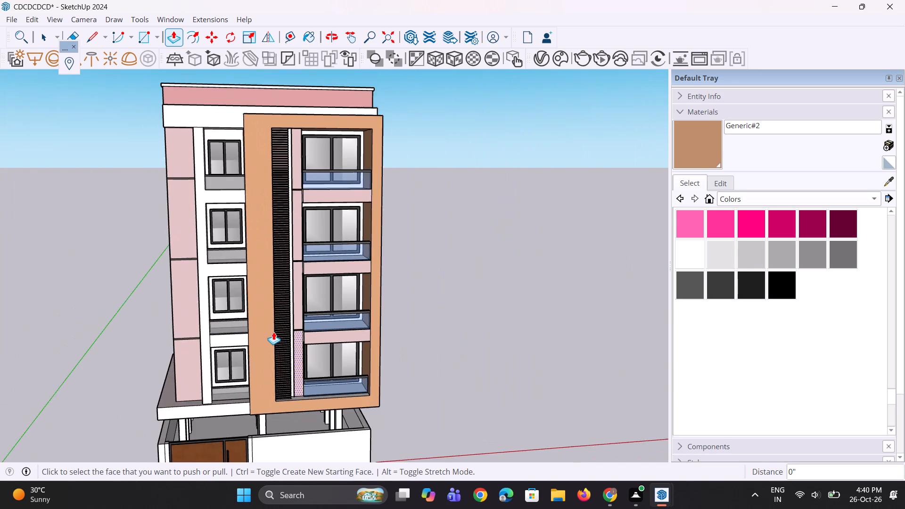
{"action": "scroll", "coordinate": [181, 325], "scroll_direction": "up", "scroll_amount": 1}
{"action": "middle_click_drag", "start_coordinate": [181, 326], "coordinate": [246, 326]}
{"action": "scroll", "coordinate": [183, 356], "scroll_direction": "up", "scroll_amount": 17}
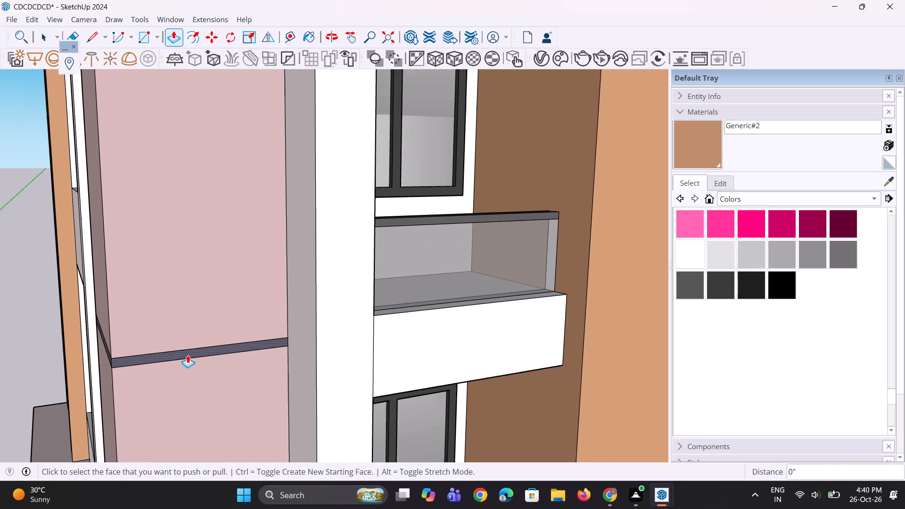
{"action": "middle_click_drag", "start_coordinate": [166, 353], "coordinate": [222, 345]}
{"action": "double_click", "coordinate": [209, 366]}
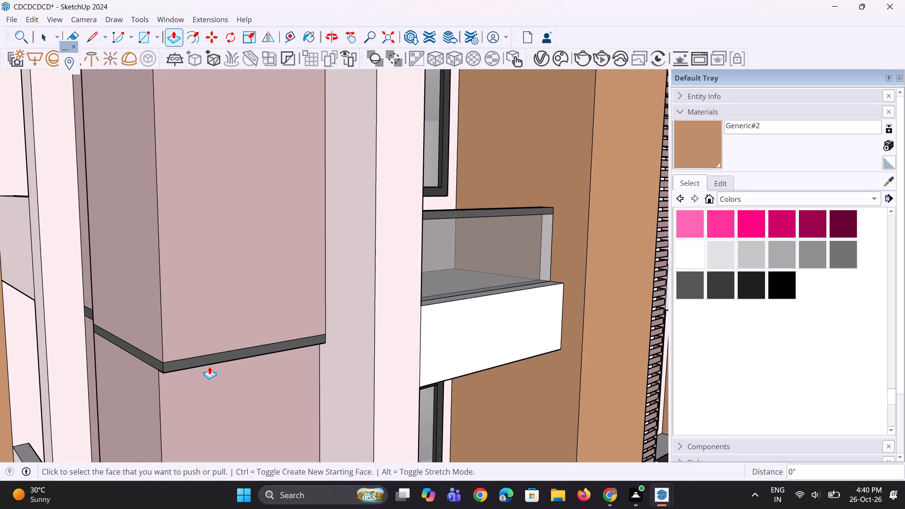
{"action": "key", "text": "ctrl+z"}
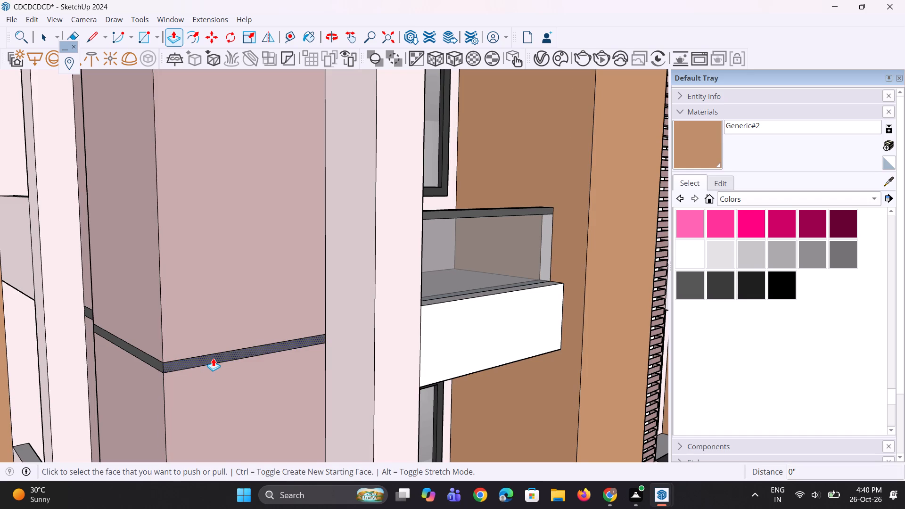
{"action": "double_click", "coordinate": [213, 358]}
Repeat the last Push/Pull on the middle and top dark groove faces on the pink corner column's front side.
{"action": "scroll", "coordinate": [267, 395], "scroll_direction": "down", "scroll_amount": 18}
{"action": "scroll", "coordinate": [275, 235], "scroll_direction": "up", "scroll_amount": 2}
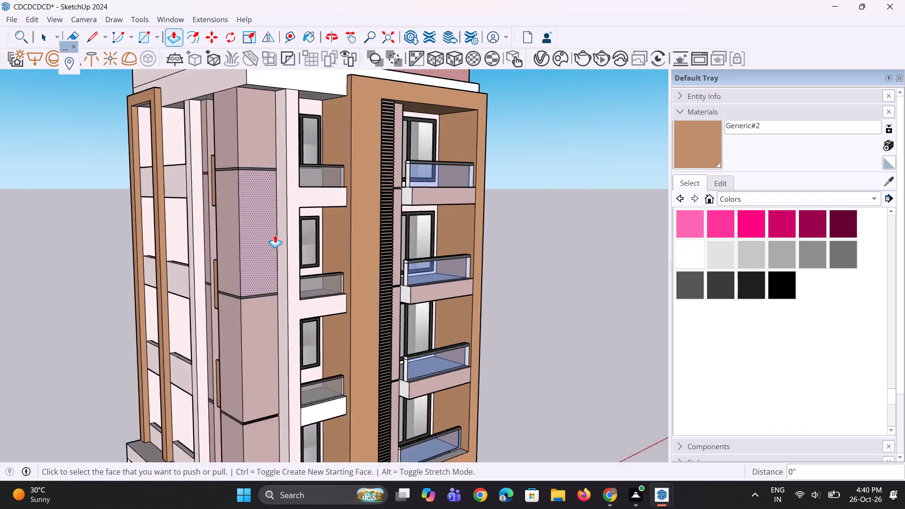
{"action": "scroll", "coordinate": [275, 235], "scroll_direction": "up", "scroll_amount": 12}
{"action": "double_click", "coordinate": [247, 325]}
{"action": "scroll", "coordinate": [280, 386], "scroll_direction": "down", "scroll_amount": 12}
{"action": "scroll", "coordinate": [288, 227], "scroll_direction": "up", "scroll_amount": 11}
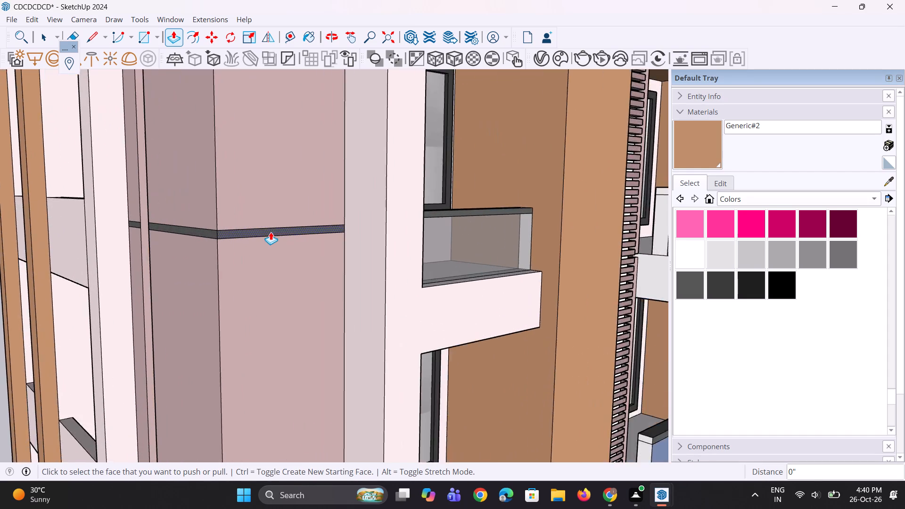
{"action": "scroll", "coordinate": [271, 232], "scroll_direction": "up", "scroll_amount": 5}
{"action": "double_click", "coordinate": [271, 232]}
Repeat the last Push/Pull on the three dark groove faces on the adjoining side of the pink corner column.
{"action": "scroll", "coordinate": [161, 233], "scroll_direction": "up", "scroll_amount": 7}
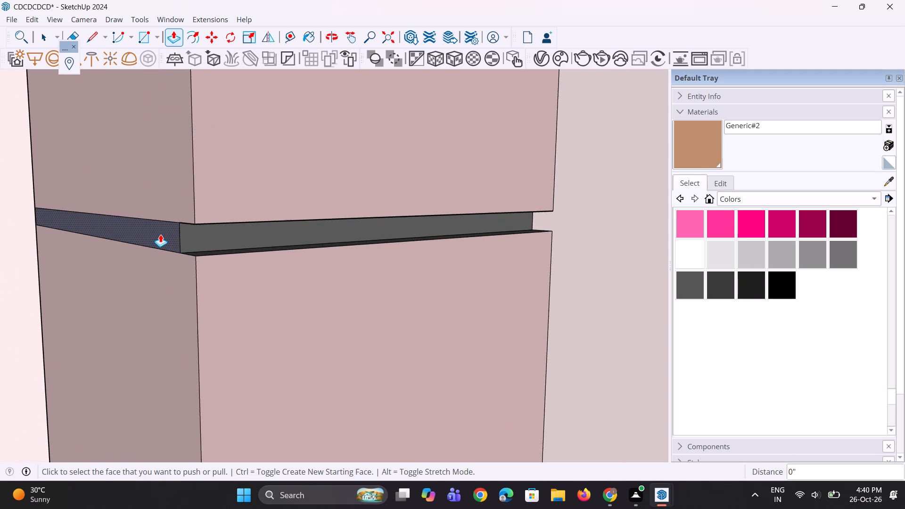
{"action": "double_click", "coordinate": [160, 234]}
{"action": "scroll", "coordinate": [199, 205], "scroll_direction": "down", "scroll_amount": 20}
{"action": "scroll", "coordinate": [199, 205], "scroll_direction": "down", "scroll_amount": 1}
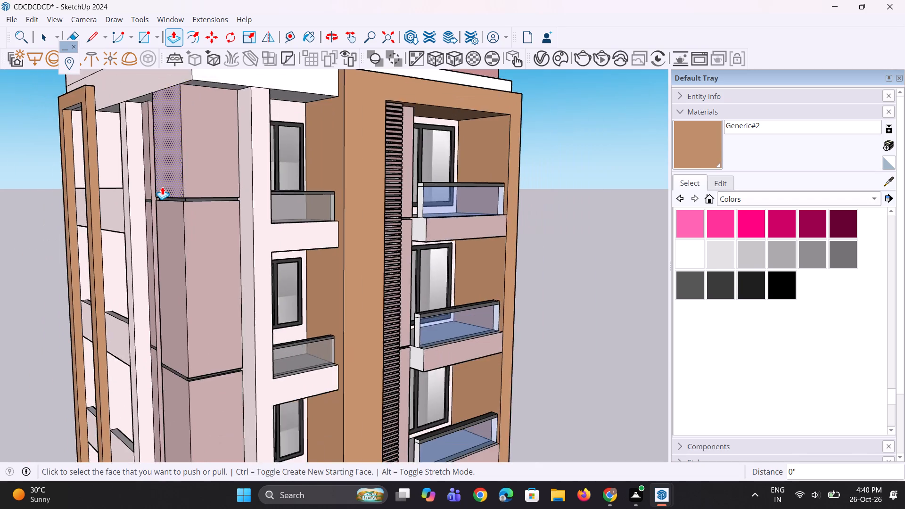
{"action": "scroll", "coordinate": [162, 187], "scroll_direction": "down", "scroll_amount": 6}
{"action": "scroll", "coordinate": [174, 341], "scroll_direction": "up", "scroll_amount": 14}
{"action": "double_click", "coordinate": [173, 326]}
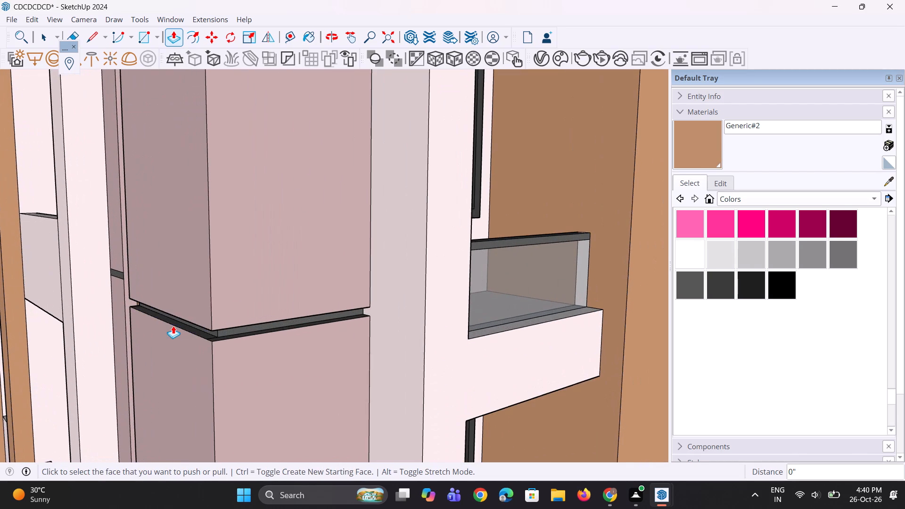
{"action": "scroll", "coordinate": [192, 254], "scroll_direction": "down", "scroll_amount": 17}
{"action": "scroll", "coordinate": [156, 375], "scroll_direction": "up", "scroll_amount": 8}
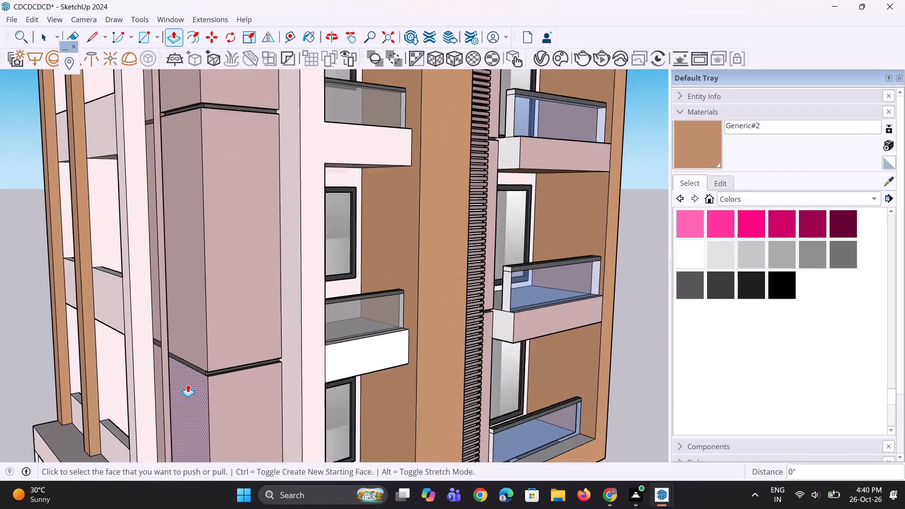
{"action": "scroll", "coordinate": [188, 384], "scroll_direction": "up", "scroll_amount": 7}
{"action": "double_click", "coordinate": [211, 365]}
Repeat the last Push/Pull on the lowest dark groove face in the narrow pink strip beside the orange-brown boxes.
{"action": "scroll", "coordinate": [228, 395], "scroll_direction": "down", "scroll_amount": 2}
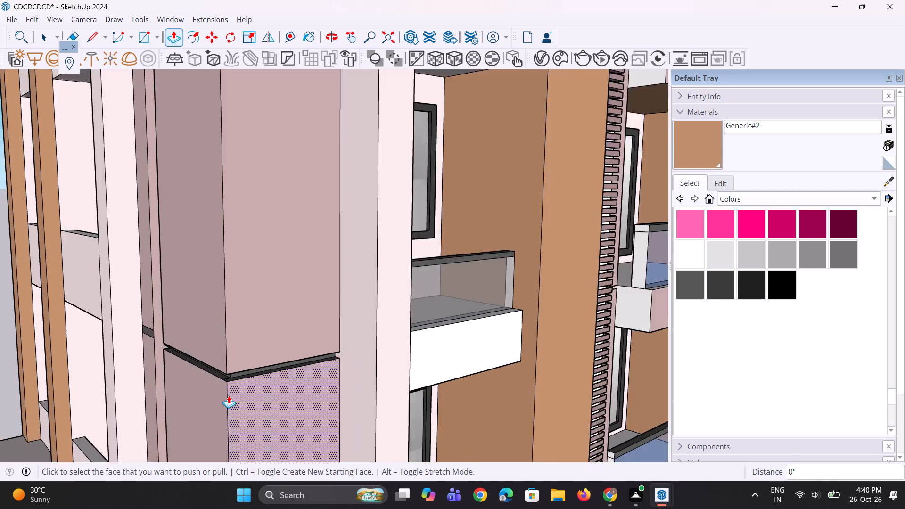
{"action": "scroll", "coordinate": [229, 395], "scroll_direction": "down", "scroll_amount": 5}
{"action": "middle_click_drag", "start_coordinate": [237, 393], "coordinate": [317, 393]}
{"action": "scroll", "coordinate": [318, 389], "scroll_direction": "down", "scroll_amount": 5}
{"action": "scroll", "coordinate": [231, 384], "scroll_direction": "up", "scroll_amount": 13}
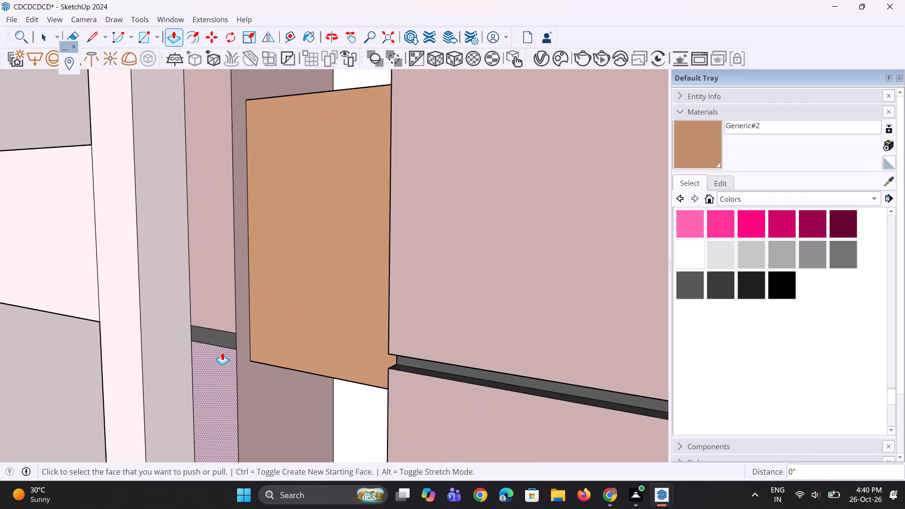
{"action": "scroll", "coordinate": [222, 352], "scroll_direction": "up", "scroll_amount": 3}
{"action": "double_click", "coordinate": [225, 337]}
Repeat the last Push/Pull on the two upper dark groove faces in the narrow pink strip beside the orange-brown boxes.
{"action": "scroll", "coordinate": [248, 394], "scroll_direction": "down", "scroll_amount": 15}
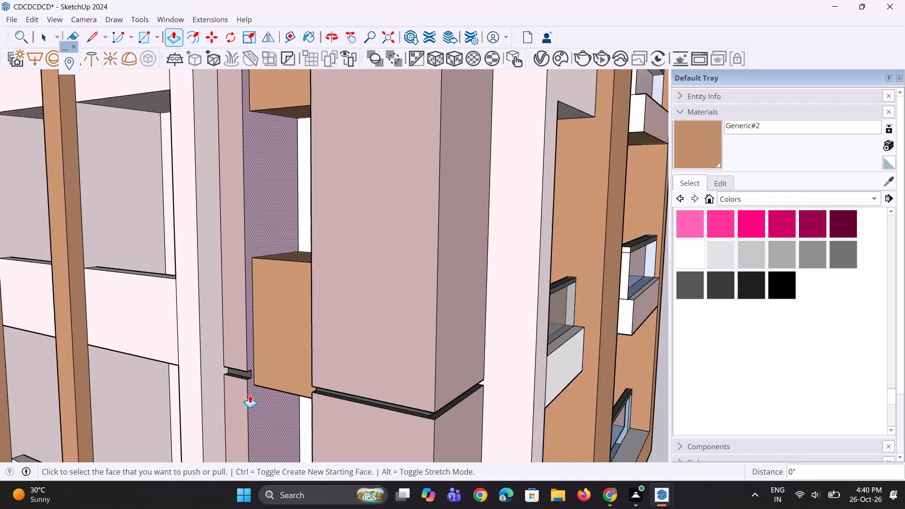
{"action": "scroll", "coordinate": [250, 395], "scroll_direction": "down", "scroll_amount": 10}
{"action": "scroll", "coordinate": [238, 360], "scroll_direction": "up", "scroll_amount": 1}
{"action": "middle_click_drag", "start_coordinate": [238, 359], "coordinate": [251, 384]}
{"action": "scroll", "coordinate": [230, 308], "scroll_direction": "up", "scroll_amount": 9}
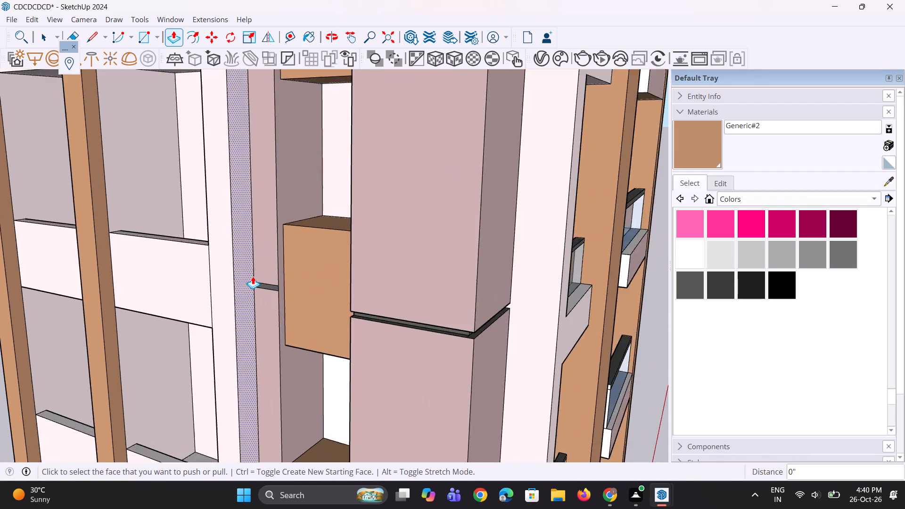
{"action": "scroll", "coordinate": [253, 276], "scroll_direction": "up", "scroll_amount": 8}
{"action": "double_click", "coordinate": [263, 288]}
{"action": "scroll", "coordinate": [264, 382], "scroll_direction": "down", "scroll_amount": 10}
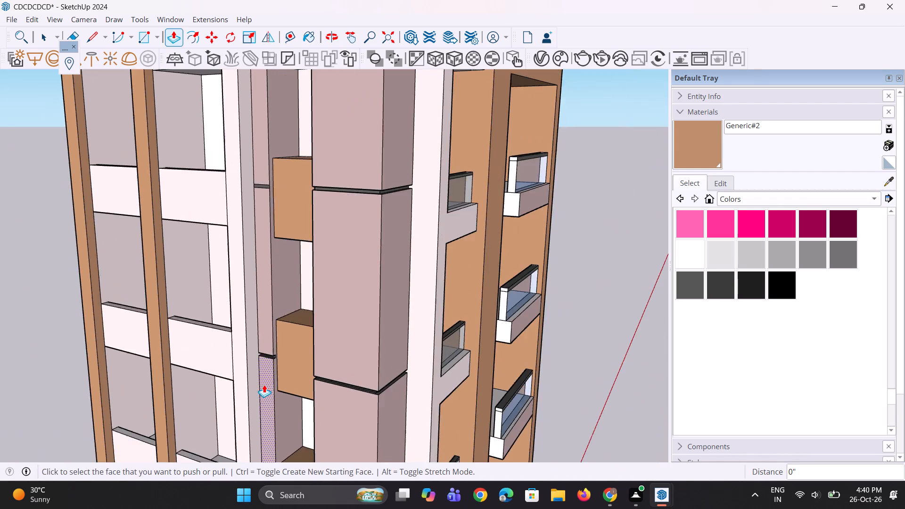
{"action": "scroll", "coordinate": [264, 385], "scroll_direction": "down", "scroll_amount": 12}
{"action": "scroll", "coordinate": [254, 286], "scroll_direction": "up", "scroll_amount": 15}
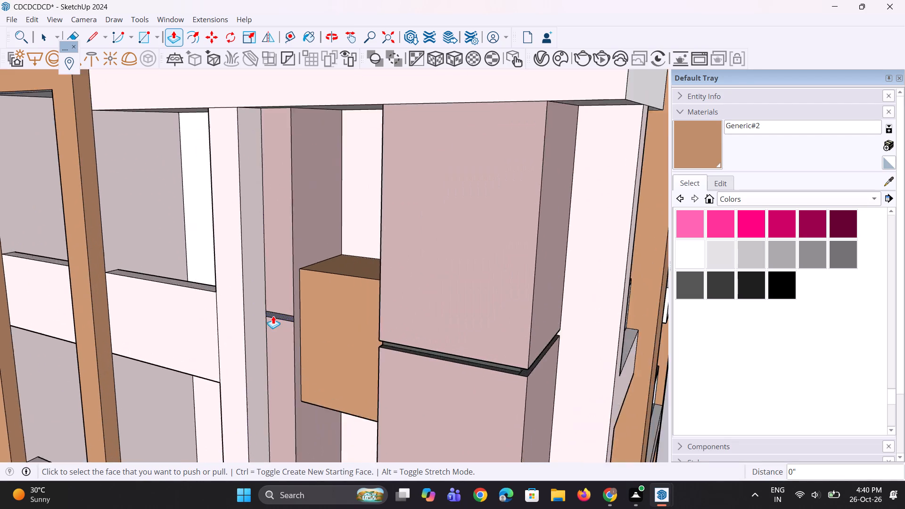
{"action": "scroll", "coordinate": [273, 316], "scroll_direction": "up", "scroll_amount": 3}
{"action": "double_click", "coordinate": [278, 317]}
Erase the stray vertical edge in the top white recess above the uppermost orange-brown box on the side facade.
{"action": "middle_click_drag", "start_coordinate": [237, 339], "coordinate": [300, 341]}
{"action": "scroll", "coordinate": [281, 332], "scroll_direction": "down", "scroll_amount": 6}
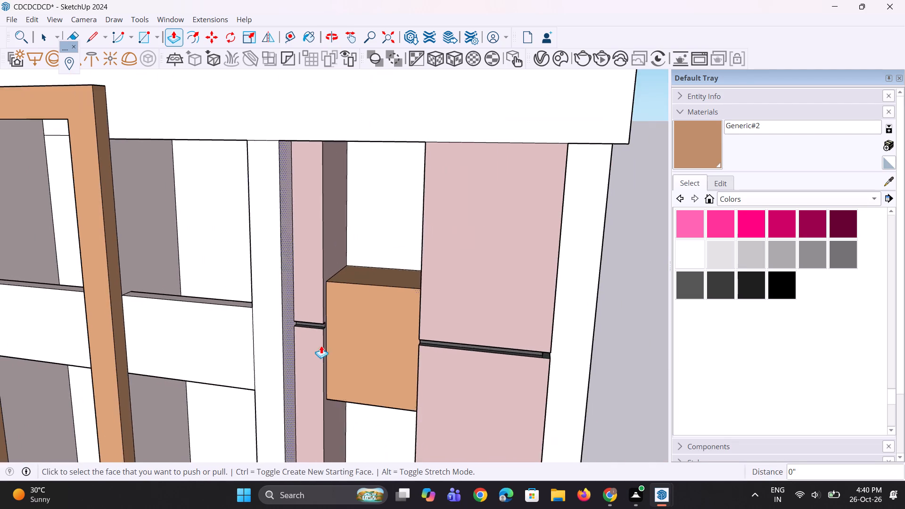
{"action": "middle_click_drag", "start_coordinate": [342, 348], "coordinate": [418, 308]}
{"action": "scroll", "coordinate": [418, 308], "scroll_direction": "up", "scroll_amount": 1}
{"action": "scroll", "coordinate": [356, 318], "scroll_direction": "down", "scroll_amount": 5}
{"action": "middle_click_drag", "start_coordinate": [363, 310], "coordinate": [350, 271]}
{"action": "scroll", "coordinate": [360, 293], "scroll_direction": "up", "scroll_amount": 1}
{"action": "scroll", "coordinate": [344, 267], "scroll_direction": "down", "scroll_amount": 5}
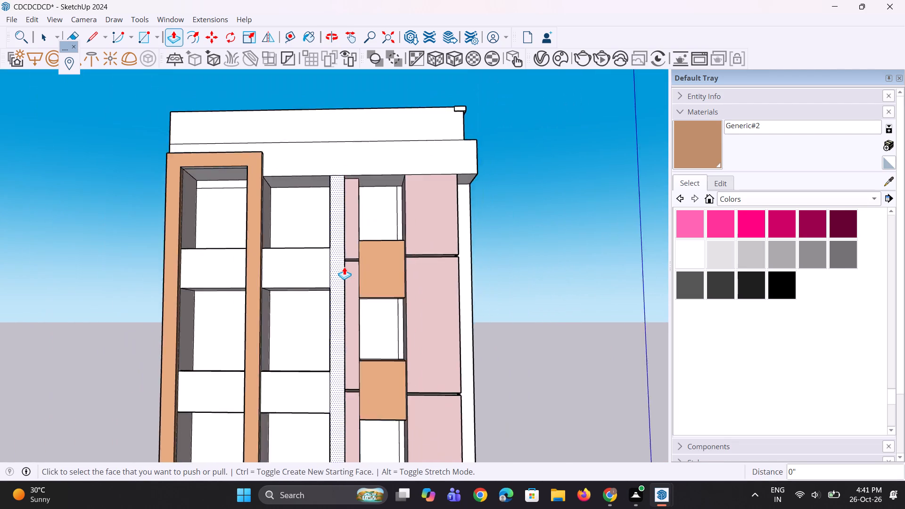
{"action": "scroll", "coordinate": [344, 267], "scroll_direction": "down", "scroll_amount": 4}
{"action": "middle_click_drag", "start_coordinate": [346, 286], "coordinate": [351, 272]}
{"action": "scroll", "coordinate": [346, 286], "scroll_direction": "up", "scroll_amount": 2}
{"action": "scroll", "coordinate": [346, 278], "scroll_direction": "down", "scroll_amount": 4}
{"action": "middle_click_drag", "start_coordinate": [360, 291], "coordinate": [378, 326]}
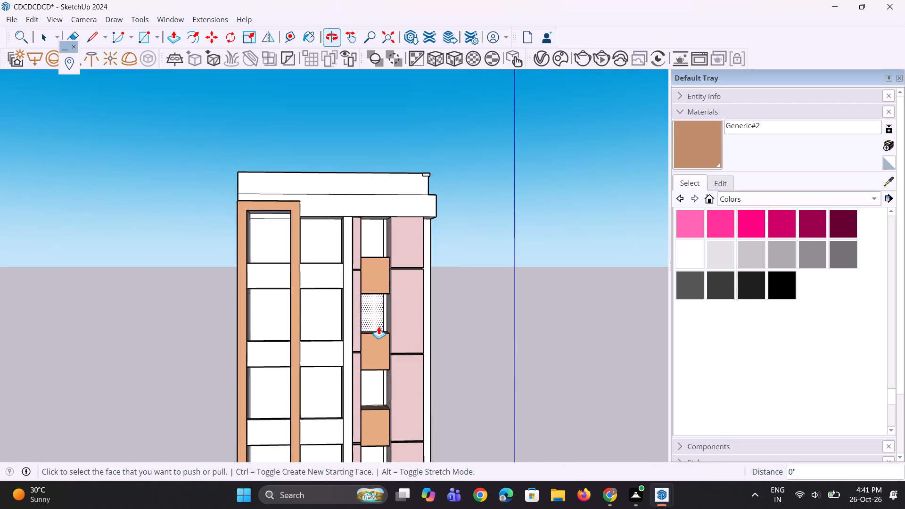
{"action": "middle_click_drag", "start_coordinate": [378, 326], "coordinate": [378, 326]}
{"action": "scroll", "coordinate": [395, 253], "scroll_direction": "up", "scroll_amount": 10}
{"action": "key", "text": "e"}
{"action": "left_click", "coordinate": [369, 203]}
{"action": "left_click", "coordinate": [362, 208]}
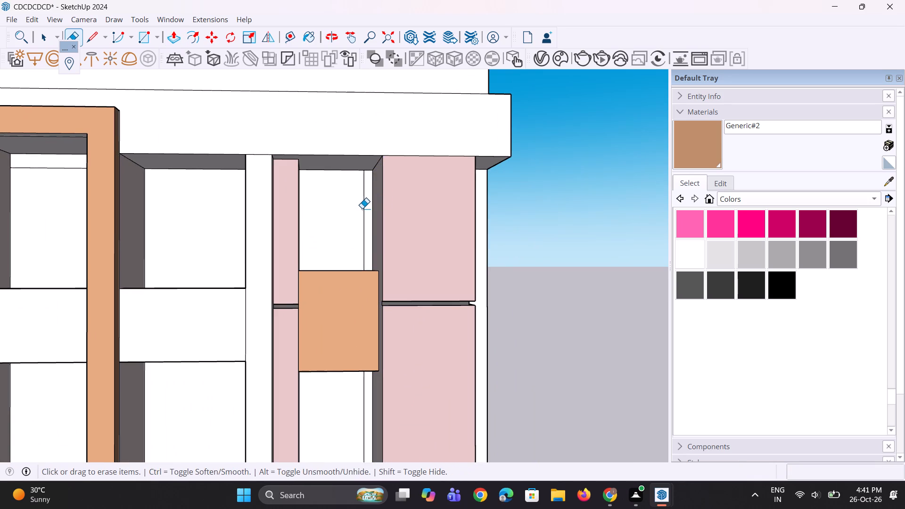
{"action": "left_click_drag", "start_coordinate": [362, 212], "coordinate": [367, 216]}
Erase the stray vertical edges in the next two white recesses between the orange-brown boxes.
{"action": "scroll", "coordinate": [348, 209], "scroll_direction": "down", "scroll_amount": 5}
{"action": "scroll", "coordinate": [330, 337], "scroll_direction": "up", "scroll_amount": 8}
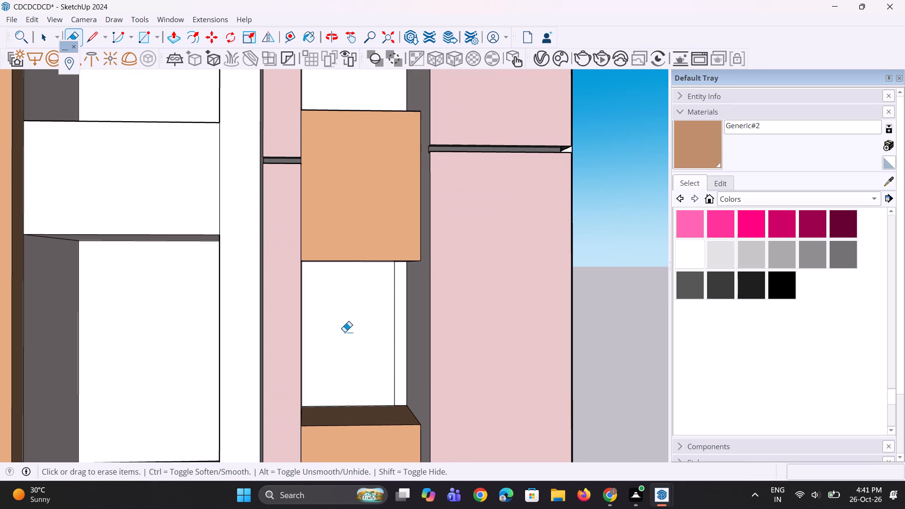
{"action": "triple_click", "coordinate": [393, 336]}
{"action": "left_click", "coordinate": [397, 337]}
{"action": "scroll", "coordinate": [377, 311], "scroll_direction": "down", "scroll_amount": 11}
{"action": "scroll", "coordinate": [360, 424], "scroll_direction": "up", "scroll_amount": 7}
{"action": "left_click_drag", "start_coordinate": [382, 397], "coordinate": [387, 398]}
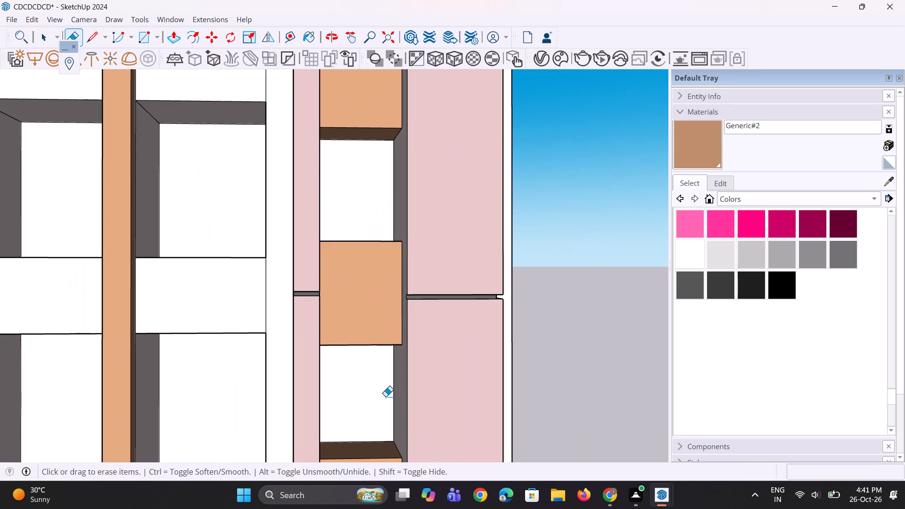
Erase the stray vertical edge in the lowest white recess between the orange-brown boxes.
{"action": "scroll", "coordinate": [338, 352], "scroll_direction": "down", "scroll_amount": 6}
{"action": "middle_click_drag", "start_coordinate": [325, 349], "coordinate": [320, 304]}
{"action": "scroll", "coordinate": [286, 296], "scroll_direction": "down", "scroll_amount": 5}
{"action": "scroll", "coordinate": [443, 426], "scroll_direction": "up", "scroll_amount": 1}
{"action": "middle_click_drag", "start_coordinate": [441, 427], "coordinate": [436, 420]}
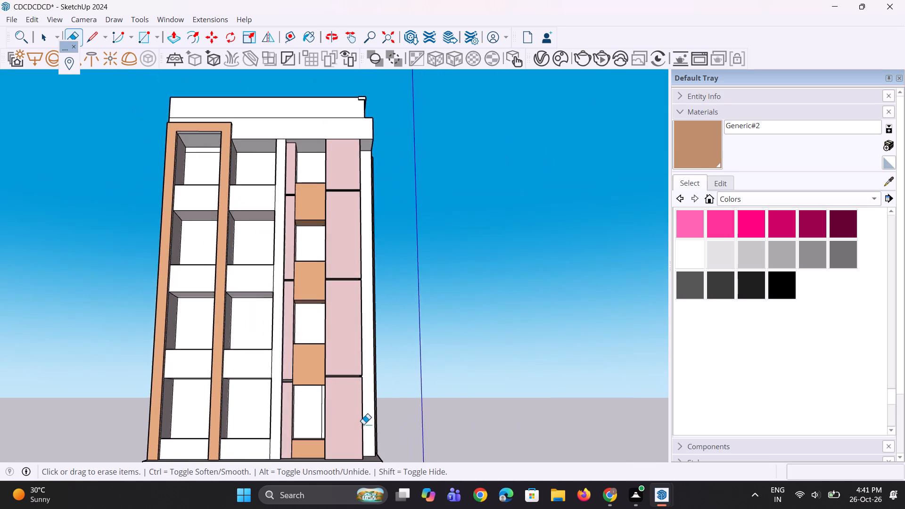
{"action": "scroll", "coordinate": [355, 428], "scroll_direction": "up", "scroll_amount": 10}
{"action": "middle_click_drag", "start_coordinate": [292, 416], "coordinate": [346, 430]}
{"action": "left_click_drag", "start_coordinate": [353, 408], "coordinate": [358, 409]}
Erase the short stray vertical edge between the horizontal lines on the building's blank white wall.
{"action": "scroll", "coordinate": [293, 319], "scroll_direction": "down", "scroll_amount": 6}
{"action": "middle_click_drag", "start_coordinate": [230, 309], "coordinate": [295, 360]}
{"action": "scroll", "coordinate": [291, 353], "scroll_direction": "down", "scroll_amount": 5}
{"action": "middle_click_drag", "start_coordinate": [267, 307], "coordinate": [263, 384]}
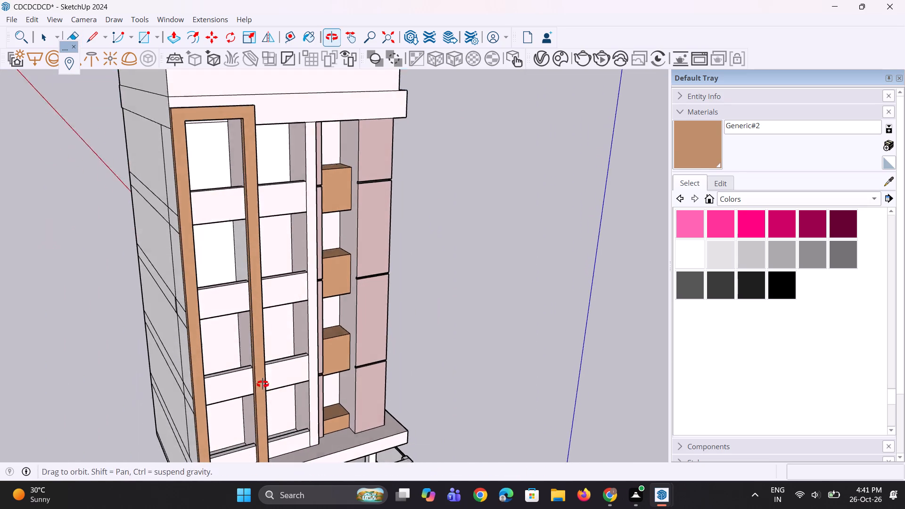
{"action": "middle_click_drag", "start_coordinate": [263, 384], "coordinate": [262, 385]}
{"action": "middle_click_drag", "start_coordinate": [254, 357], "coordinate": [373, 333]}
{"action": "scroll", "coordinate": [303, 311], "scroll_direction": "up", "scroll_amount": 4}
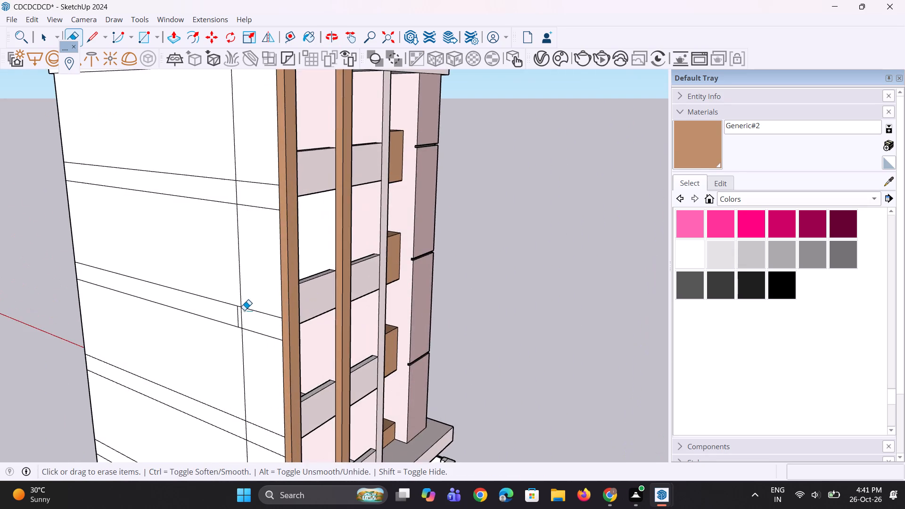
{"action": "scroll", "coordinate": [244, 310], "scroll_direction": "up", "scroll_amount": 6}
{"action": "left_click", "coordinate": [233, 321]}
Try to erase the stray edge at the bottom corner of the white compound wall beside the gate.
{"action": "middle_click_drag", "start_coordinate": [292, 346], "coordinate": [168, 334]}
{"action": "scroll", "coordinate": [192, 305], "scroll_direction": "down", "scroll_amount": 5}
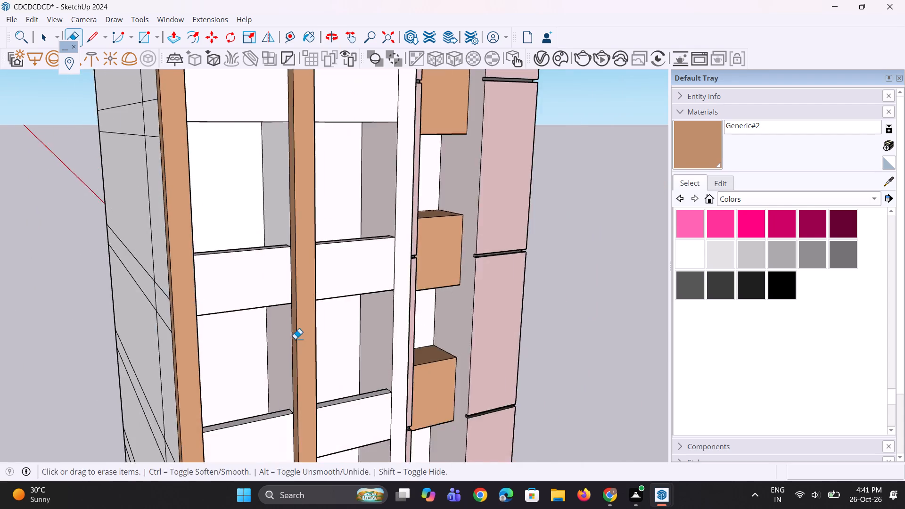
{"action": "scroll", "coordinate": [295, 339], "scroll_direction": "up", "scroll_amount": 2}
{"action": "middle_click_drag", "start_coordinate": [295, 339], "coordinate": [68, 311]}
{"action": "scroll", "coordinate": [228, 363], "scroll_direction": "down", "scroll_amount": 6}
{"action": "scroll", "coordinate": [197, 395], "scroll_direction": "up", "scroll_amount": 1}
{"action": "middle_click_drag", "start_coordinate": [197, 395], "coordinate": [243, 313]}
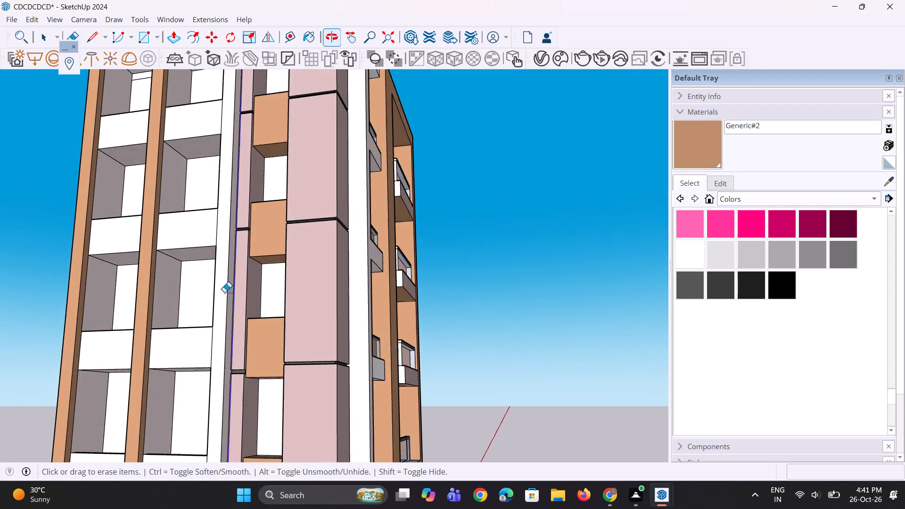
{"action": "scroll", "coordinate": [222, 284], "scroll_direction": "down", "scroll_amount": 11}
{"action": "middle_click_drag", "start_coordinate": [229, 327], "coordinate": [251, 362]}
{"action": "scroll", "coordinate": [229, 327], "scroll_direction": "up", "scroll_amount": 1}
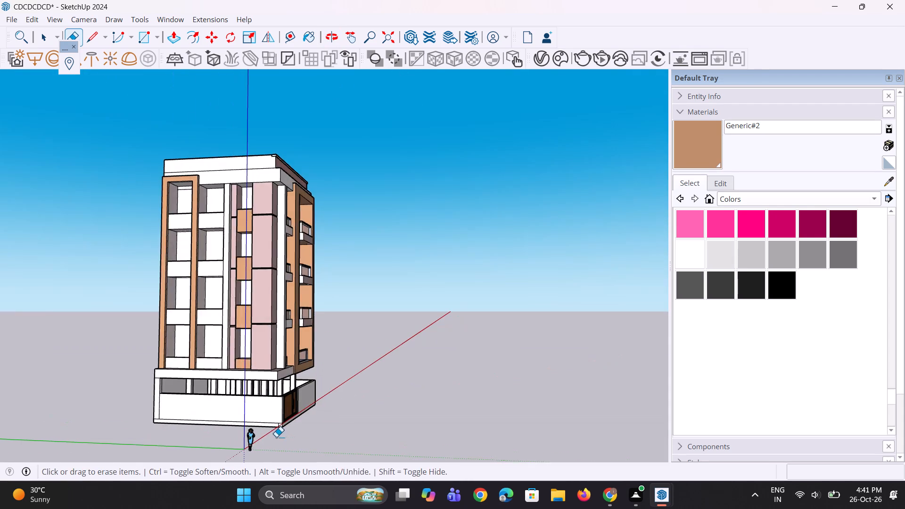
{"action": "scroll", "coordinate": [276, 437], "scroll_direction": "up", "scroll_amount": 18}
{"action": "left_click", "coordinate": [282, 425]}
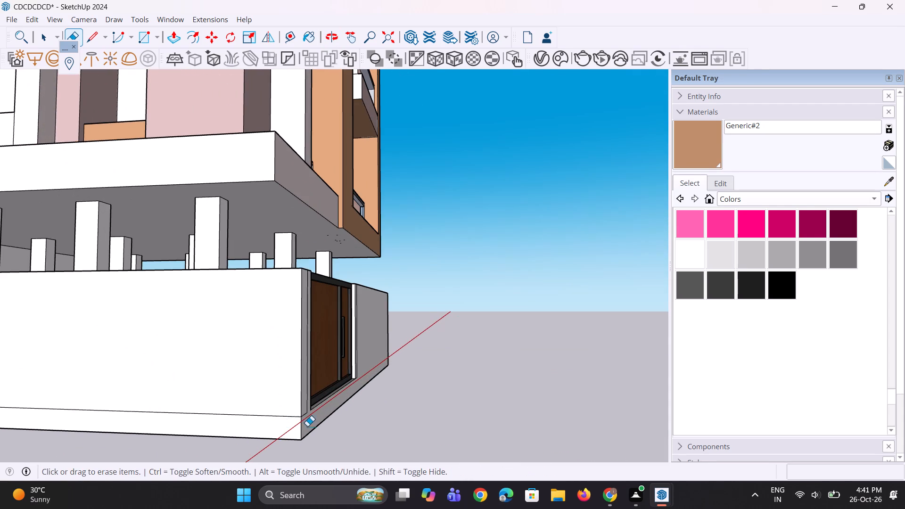
Draw a vertical line about 6" tall up from the middle of the white gate pillar's top face.
{"action": "middle_click_drag", "start_coordinate": [332, 421], "coordinate": [224, 403]}
{"action": "middle_click_drag", "start_coordinate": [274, 402], "coordinate": [175, 412]}
{"action": "scroll", "coordinate": [265, 341], "scroll_direction": "up", "scroll_amount": 6}
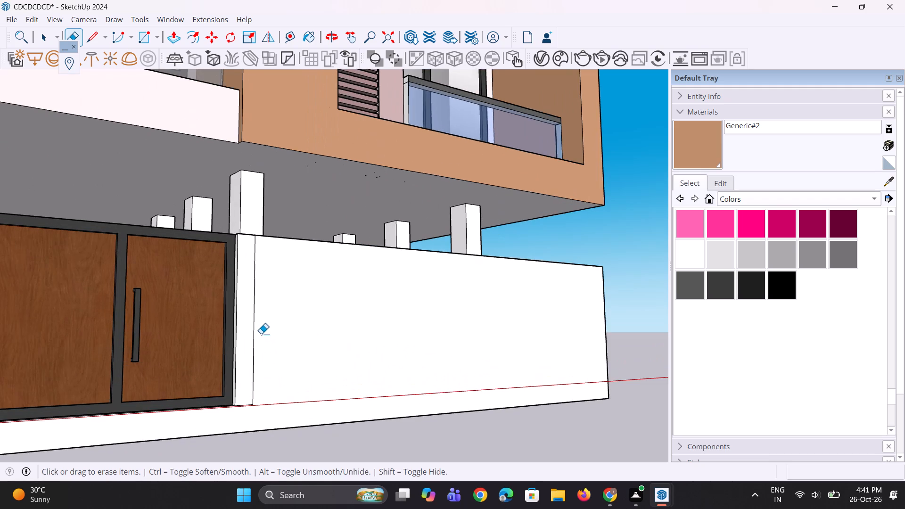
{"action": "middle_click_drag", "start_coordinate": [255, 336], "coordinate": [249, 422]}
{"action": "scroll", "coordinate": [237, 296], "scroll_direction": "up", "scroll_amount": 8}
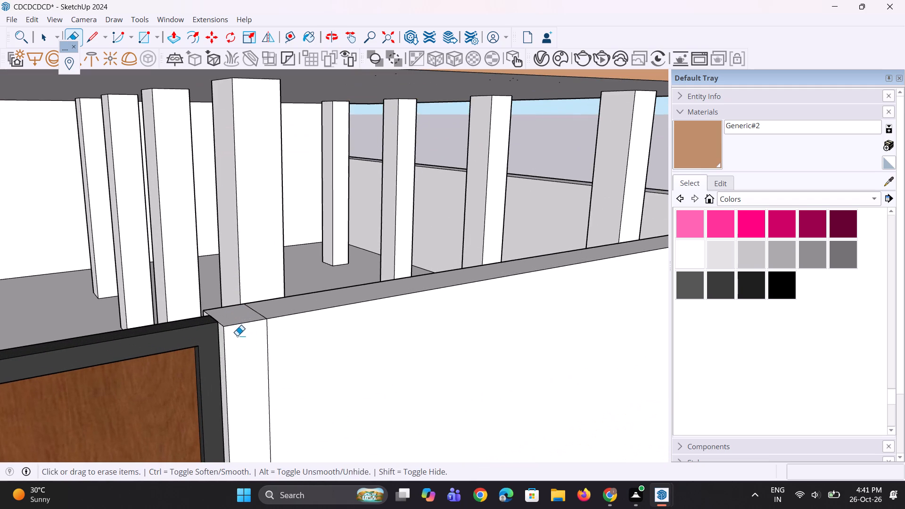
{"action": "scroll", "coordinate": [229, 346], "scroll_direction": "up", "scroll_amount": 1}
{"action": "middle_click_drag", "start_coordinate": [228, 347], "coordinate": [226, 369]}
{"action": "scroll", "coordinate": [224, 362], "scroll_direction": "up", "scroll_amount": 2}
{"action": "key", "text": "l"}
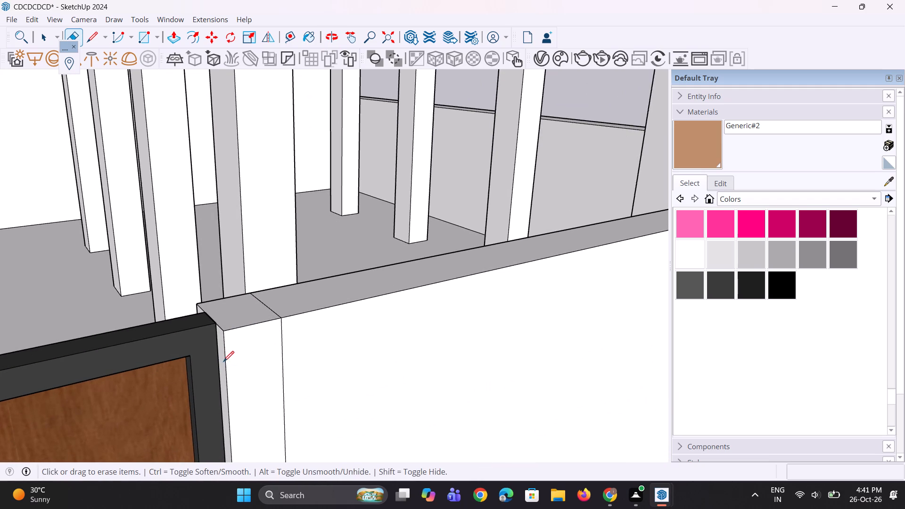
{"action": "scroll", "coordinate": [223, 361], "scroll_direction": "up", "scroll_amount": 5}
{"action": "left_click", "coordinate": [242, 293]}
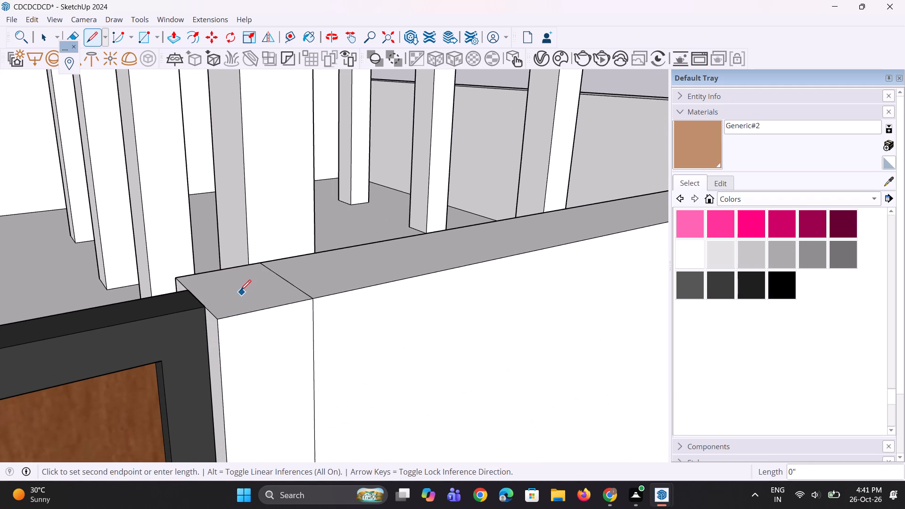
{"action": "left_click", "coordinate": [241, 244]}
{"action": "key", "text": "space"}
{"action": "key", "text": "space"}
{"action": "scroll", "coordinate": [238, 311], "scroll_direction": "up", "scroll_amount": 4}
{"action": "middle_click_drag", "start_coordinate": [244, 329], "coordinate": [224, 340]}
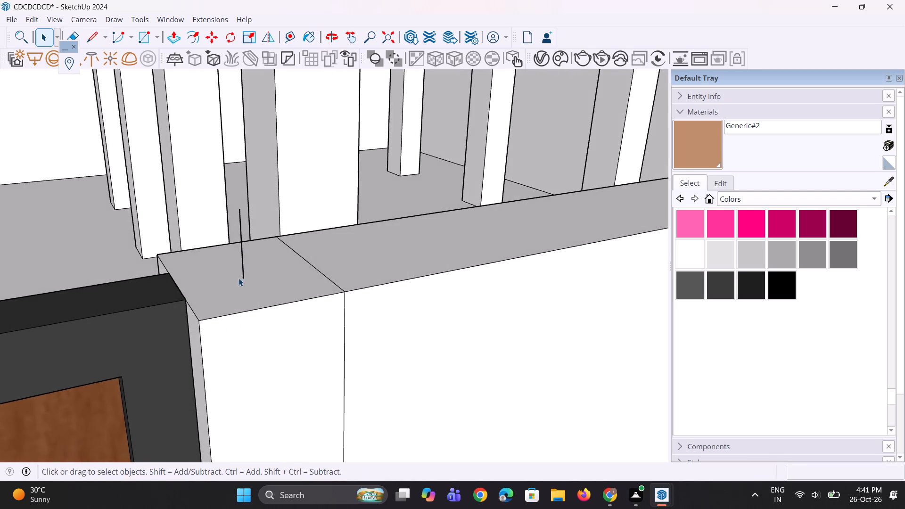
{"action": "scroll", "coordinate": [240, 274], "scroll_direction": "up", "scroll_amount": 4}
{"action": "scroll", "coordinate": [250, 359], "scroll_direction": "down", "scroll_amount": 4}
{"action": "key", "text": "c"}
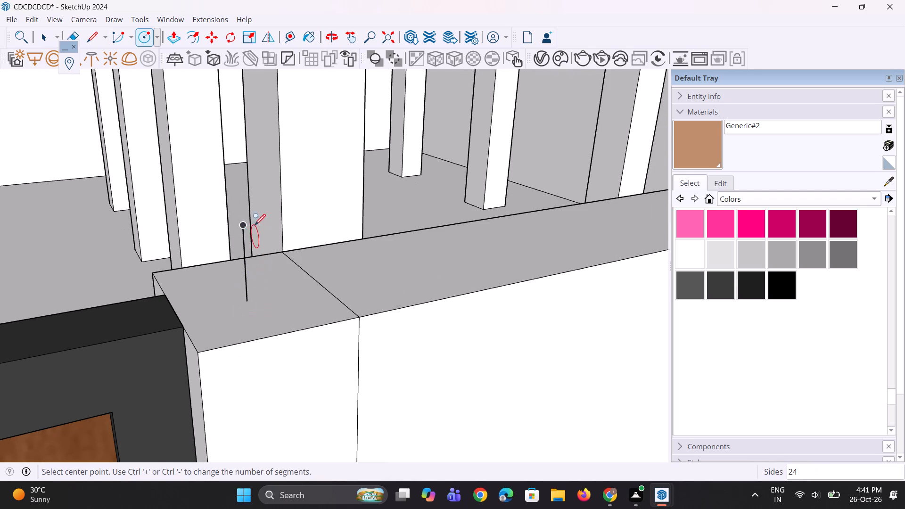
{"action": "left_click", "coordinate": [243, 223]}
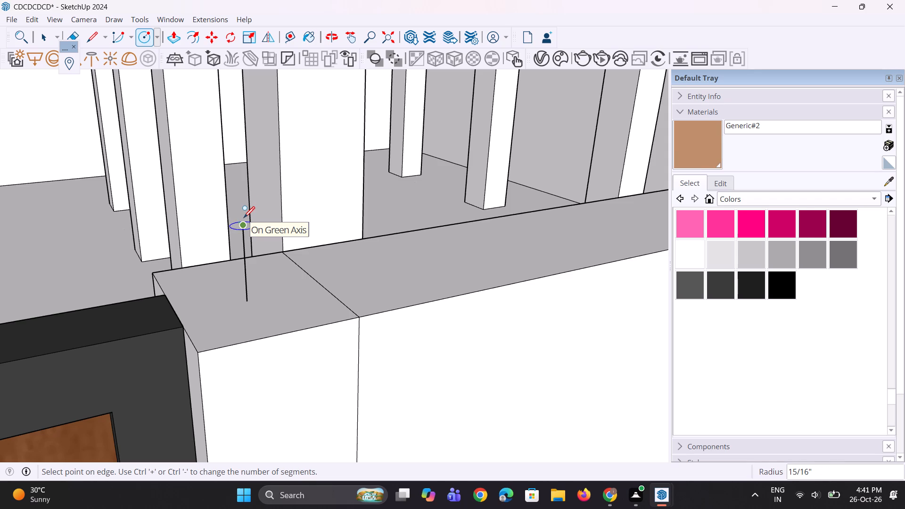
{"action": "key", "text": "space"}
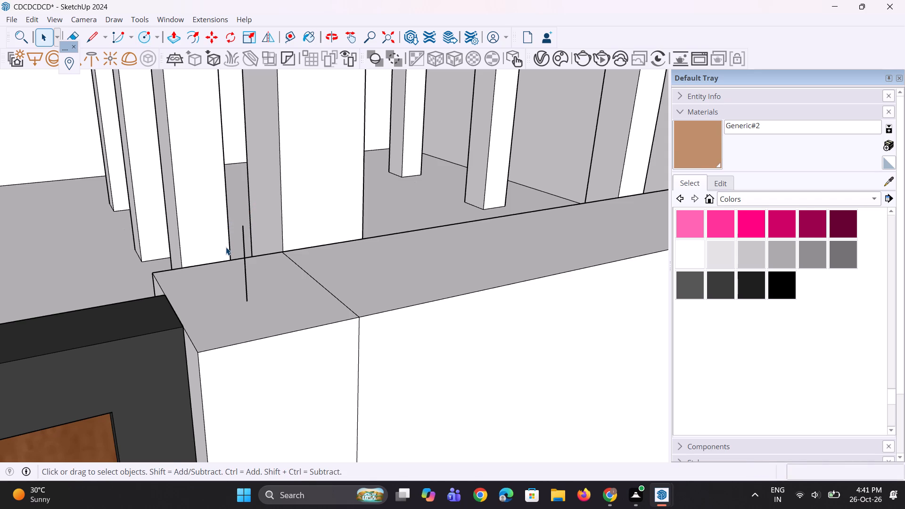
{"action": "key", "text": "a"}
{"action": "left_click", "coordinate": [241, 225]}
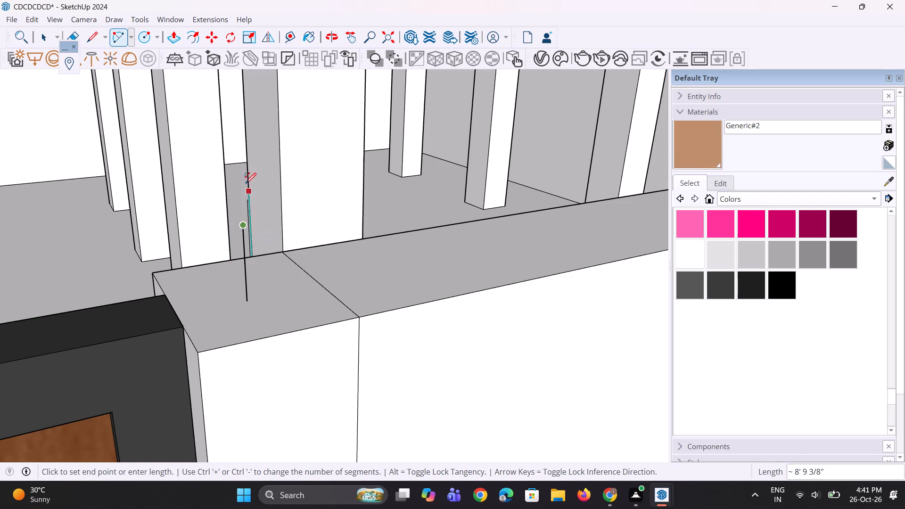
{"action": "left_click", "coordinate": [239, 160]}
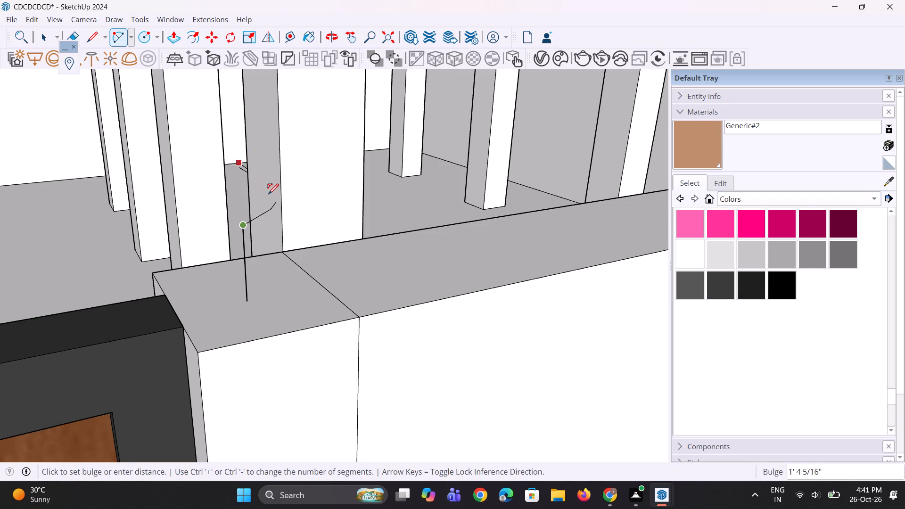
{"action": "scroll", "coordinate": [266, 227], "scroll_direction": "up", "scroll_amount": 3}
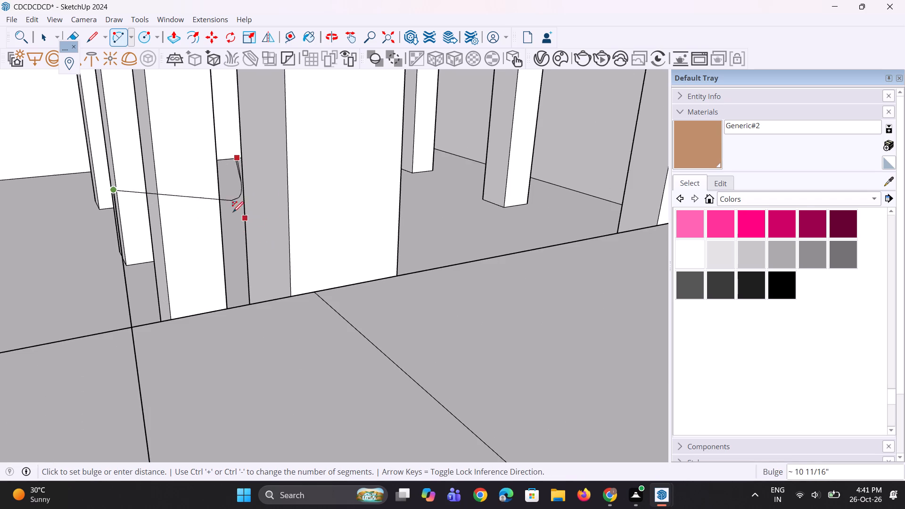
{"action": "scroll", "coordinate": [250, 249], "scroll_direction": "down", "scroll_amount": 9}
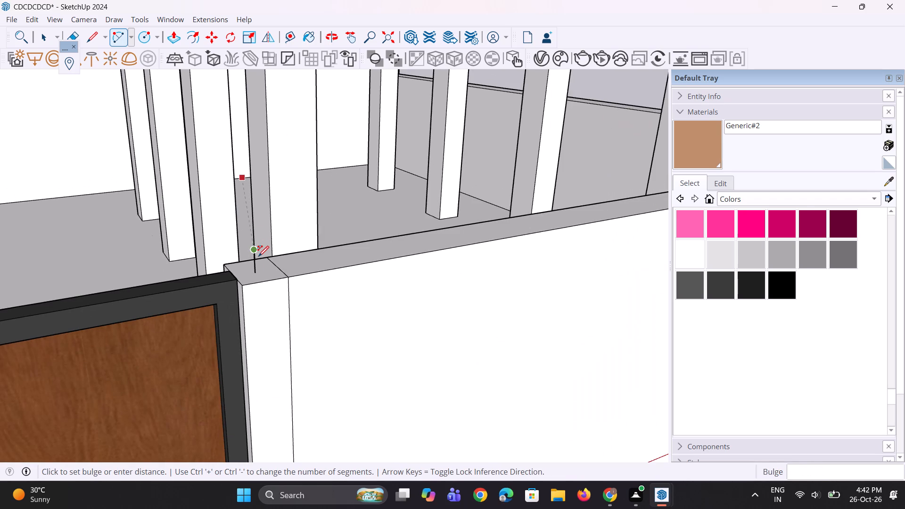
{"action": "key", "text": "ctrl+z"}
Draw an upright half-circle arc about 5 1/2" tall, starting at the top of the vertical line on the gate pillar.
{"action": "scroll", "coordinate": [257, 225], "scroll_direction": "up", "scroll_amount": 1}
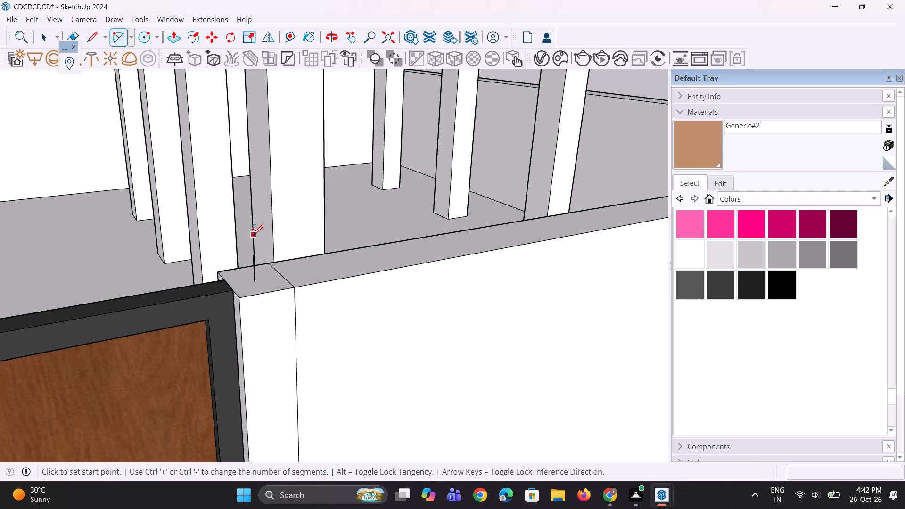
{"action": "left_click", "coordinate": [256, 254]}
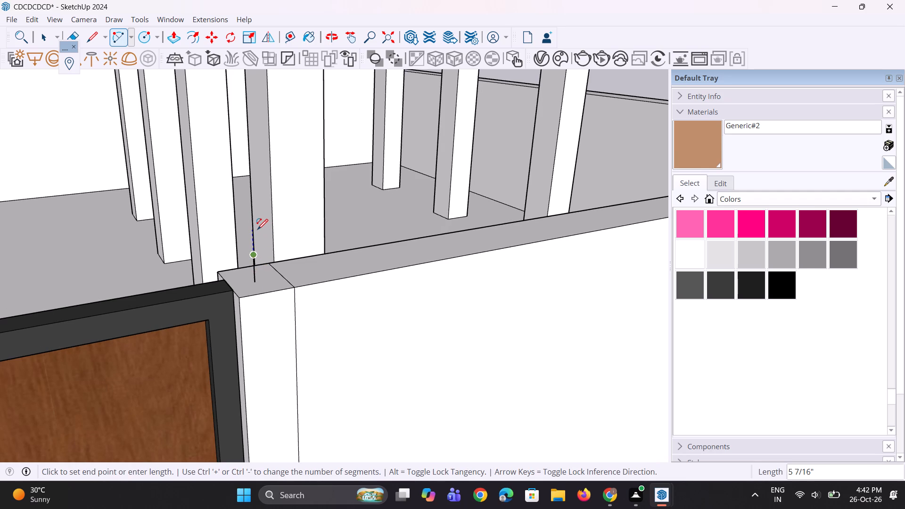
{"action": "left_click", "coordinate": [257, 230]}
{"action": "middle_click_drag", "start_coordinate": [262, 231], "coordinate": [225, 241]}
{"action": "scroll", "coordinate": [234, 262], "scroll_direction": "down", "scroll_amount": 2}
{"action": "scroll", "coordinate": [199, 264], "scroll_direction": "up", "scroll_amount": 1}
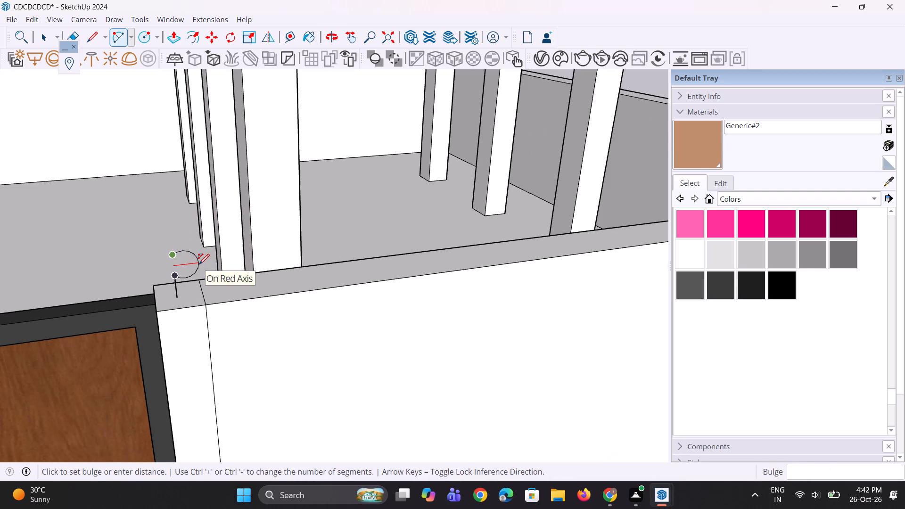
{"action": "scroll", "coordinate": [192, 268], "scroll_direction": "up", "scroll_amount": 1}
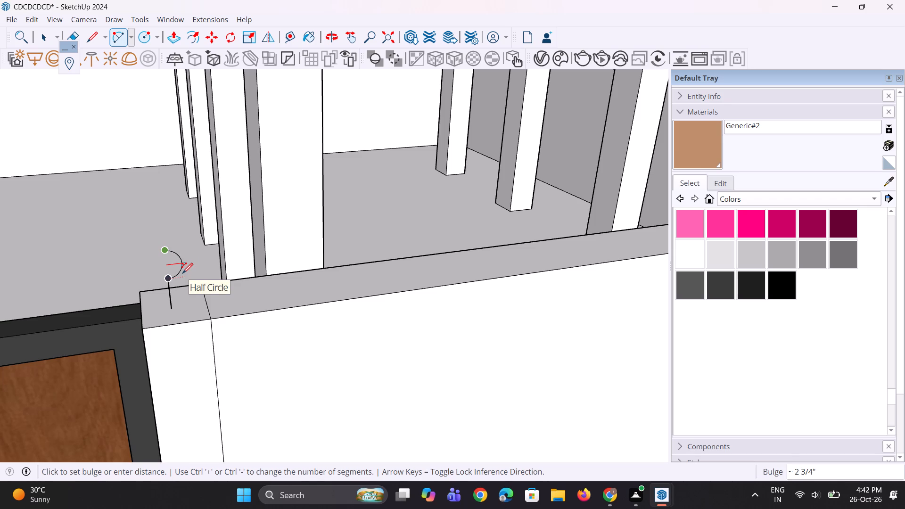
{"action": "left_click", "coordinate": [182, 273]}
{"action": "key", "text": "space"}
{"action": "scroll", "coordinate": [163, 279], "scroll_direction": "up", "scroll_amount": 1}
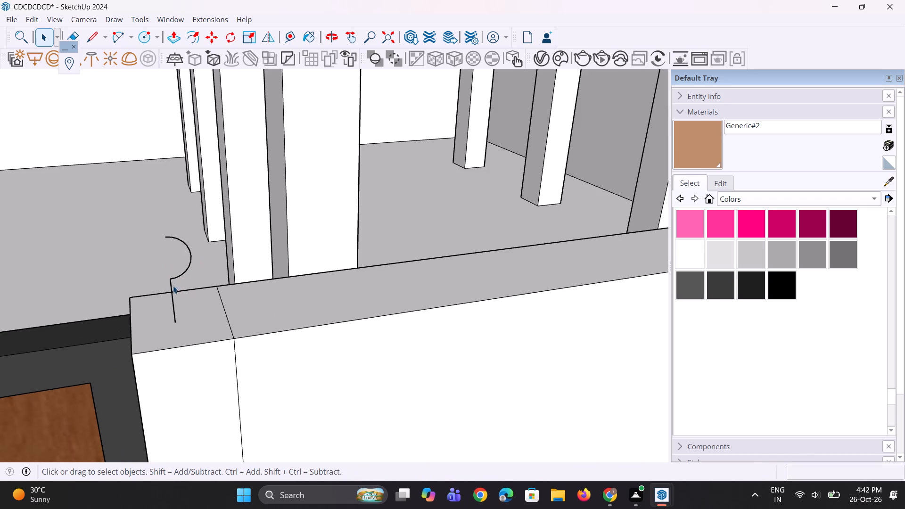
Close the upright circle above the gate pillar with a mirrored half-circle arc between the first arc's endpoints.
{"action": "key", "text": "a"}
{"action": "scroll", "coordinate": [172, 301], "scroll_direction": "up", "scroll_amount": 3}
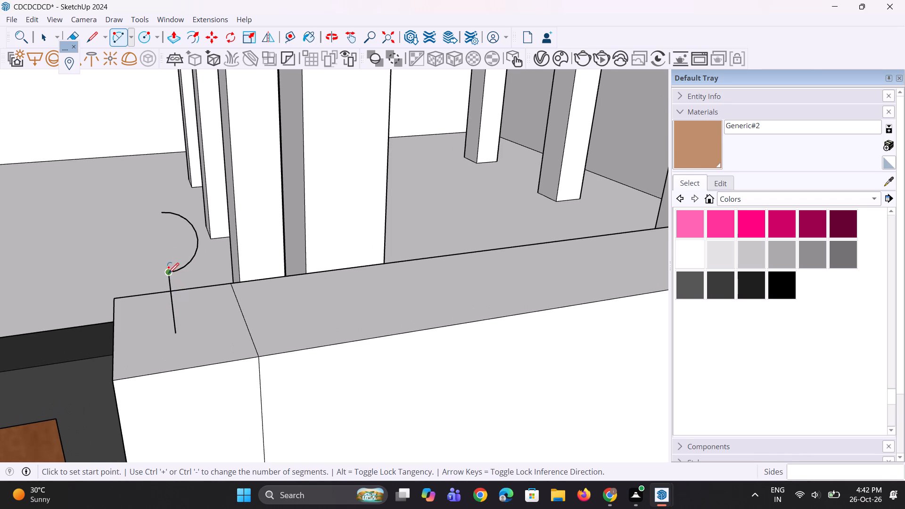
{"action": "left_click", "coordinate": [168, 273]}
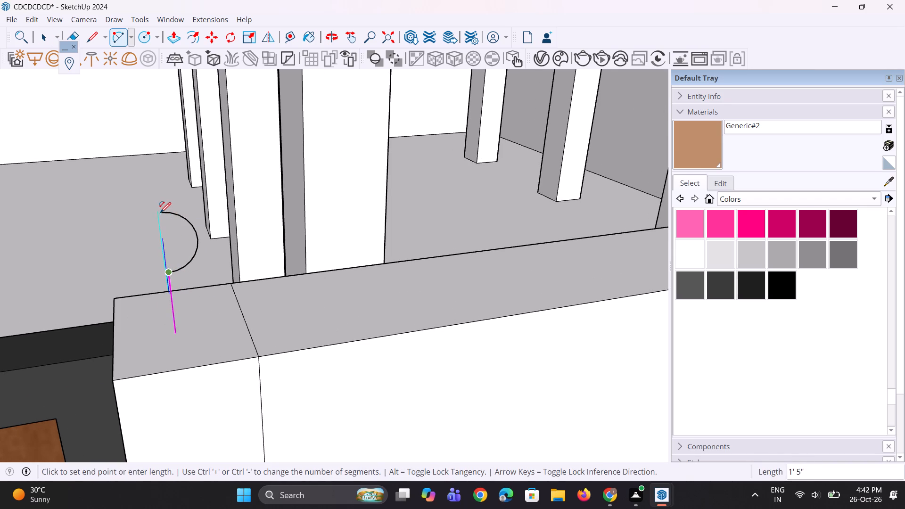
{"action": "left_click", "coordinate": [163, 213]}
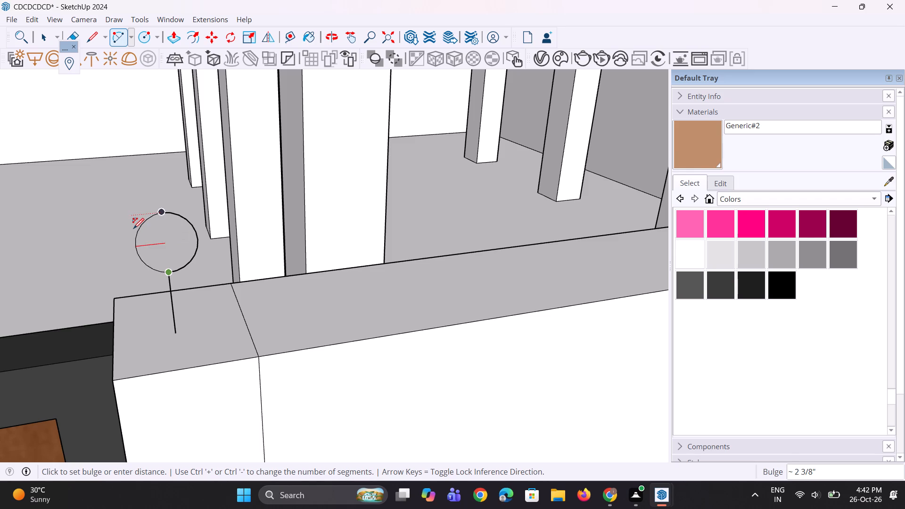
{"action": "left_click", "coordinate": [133, 229]}
{"action": "middle_click_drag", "start_coordinate": [148, 262], "coordinate": [159, 266]}
{"action": "key", "text": "space"}
{"action": "key", "text": "space"}
{"action": "scroll", "coordinate": [162, 281], "scroll_direction": "up", "scroll_amount": 2}
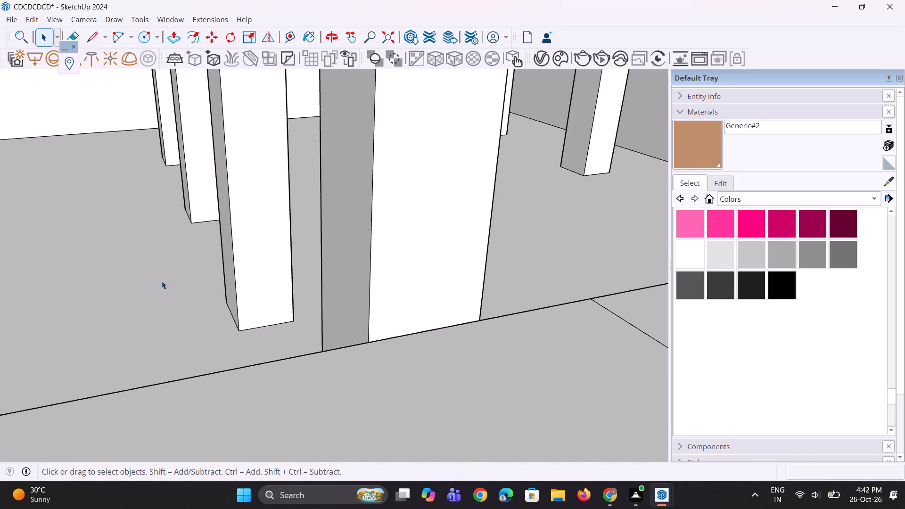
{"action": "scroll", "coordinate": [162, 283], "scroll_direction": "down", "scroll_amount": 4}
{"action": "middle_click_drag", "start_coordinate": [165, 282], "coordinate": [172, 282]}
{"action": "scroll", "coordinate": [170, 310], "scroll_direction": "up", "scroll_amount": 4}
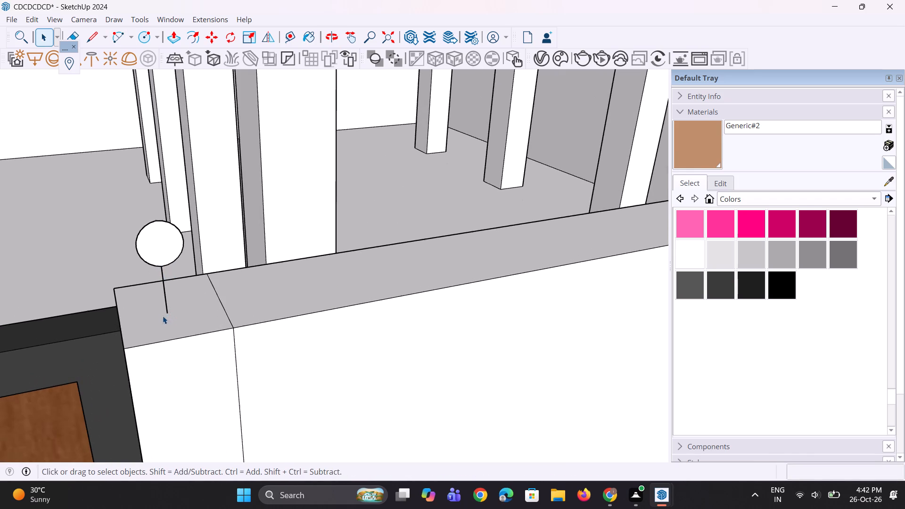
{"action": "scroll", "coordinate": [147, 328], "scroll_direction": "up", "scroll_amount": 3}
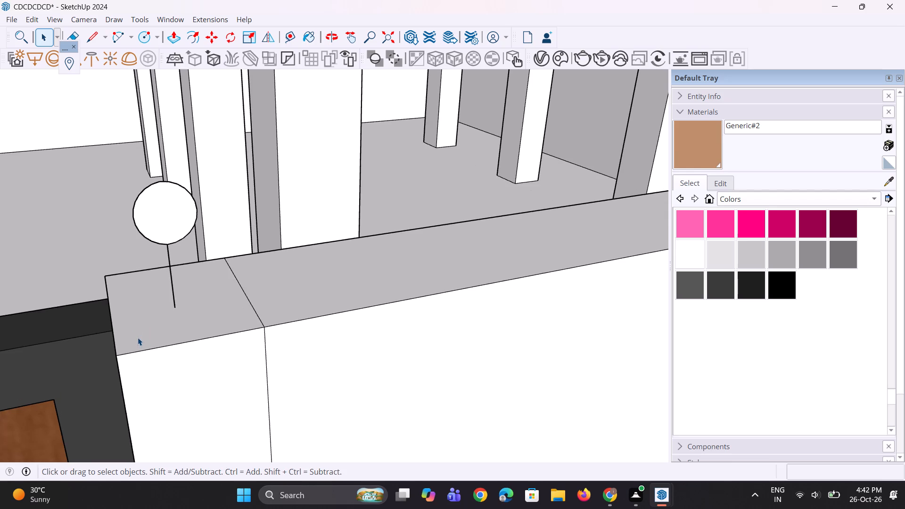
Draw a small rectangle about 2 7/16" by 4" around the vertical line's base on the pillar top.
{"action": "key", "text": "r"}
{"action": "scroll", "coordinate": [135, 349], "scroll_direction": "up", "scroll_amount": 2}
{"action": "scroll", "coordinate": [154, 311], "scroll_direction": "up", "scroll_amount": 3}
{"action": "left_click_drag", "start_coordinate": [165, 285], "coordinate": [166, 289]}
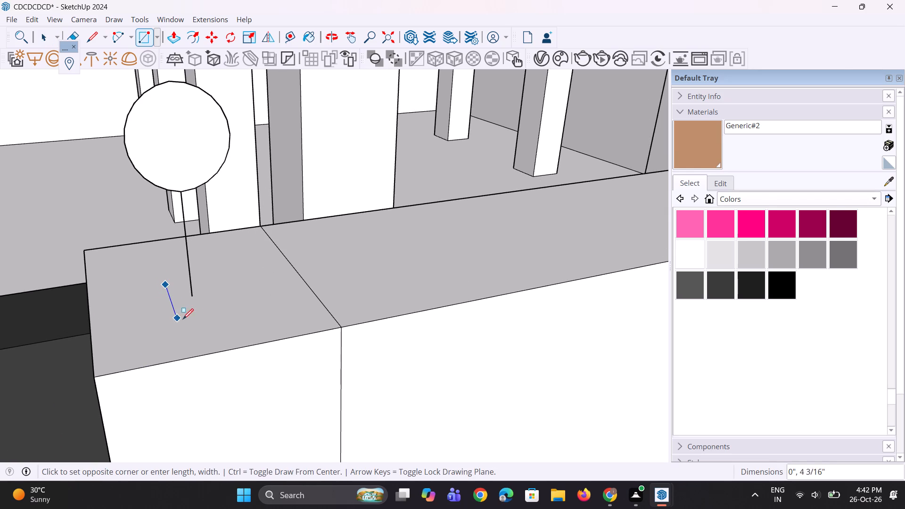
{"action": "left_click", "coordinate": [223, 307]}
{"action": "key", "text": "v"}
{"action": "key", "text": "space"}
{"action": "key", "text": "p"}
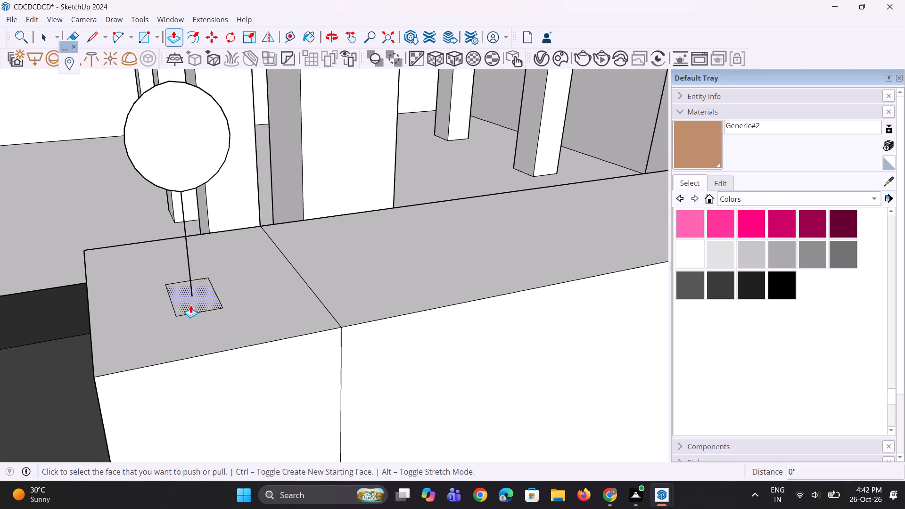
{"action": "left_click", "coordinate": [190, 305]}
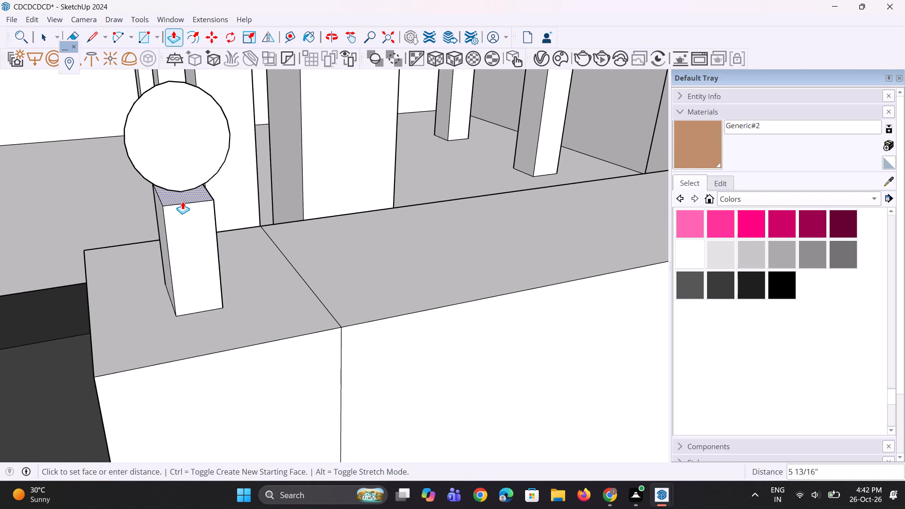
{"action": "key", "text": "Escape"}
Move the front edge of the small rectangle on the pillar top slightly inward, towards the vertical line.
{"action": "middle_click_drag", "start_coordinate": [192, 280], "coordinate": [225, 312]}
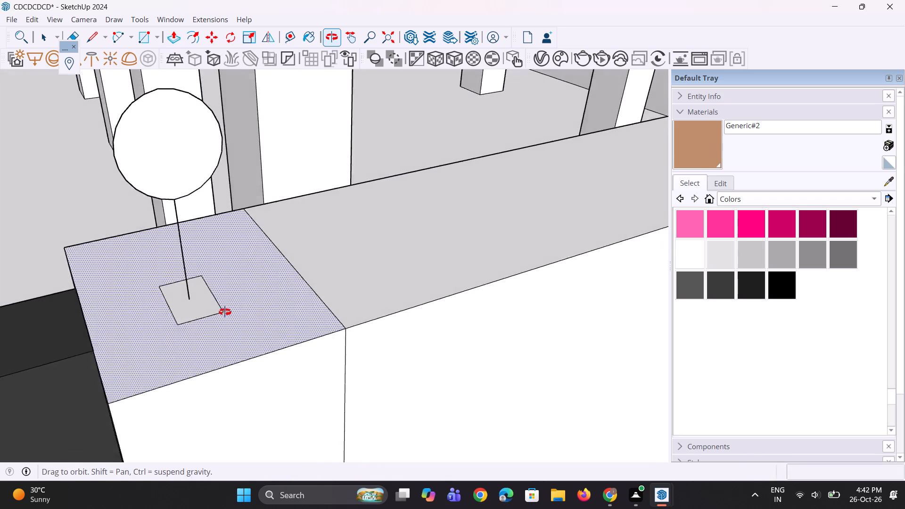
{"action": "middle_click_drag", "start_coordinate": [225, 312], "coordinate": [232, 310]}
{"action": "key", "text": "space"}
{"action": "scroll", "coordinate": [181, 329], "scroll_direction": "up", "scroll_amount": 2}
{"action": "key", "text": "space"}
{"action": "left_click", "coordinate": [189, 326]}
{"action": "scroll", "coordinate": [178, 333], "scroll_direction": "up", "scroll_amount": 5}
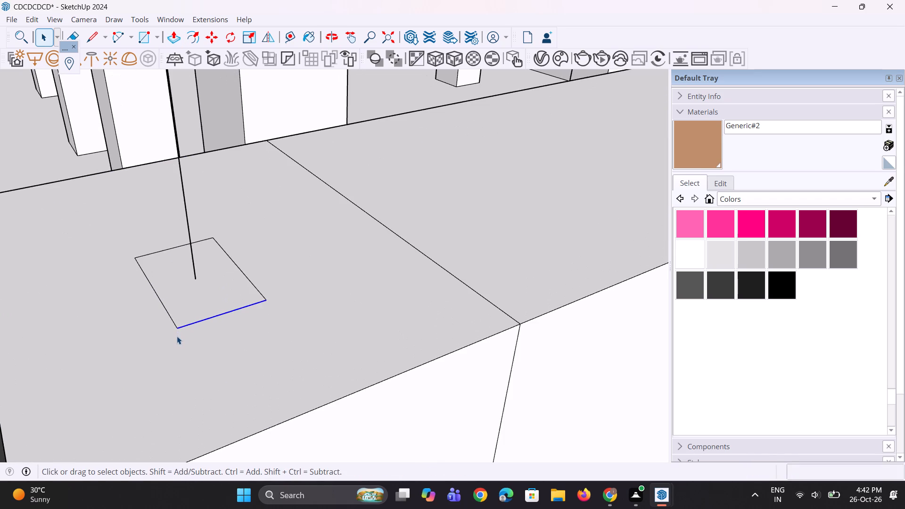
{"action": "key", "text": "m"}
{"action": "left_click", "coordinate": [178, 333]}
{"action": "left_click", "coordinate": [172, 321]}
{"action": "key", "text": "space"}
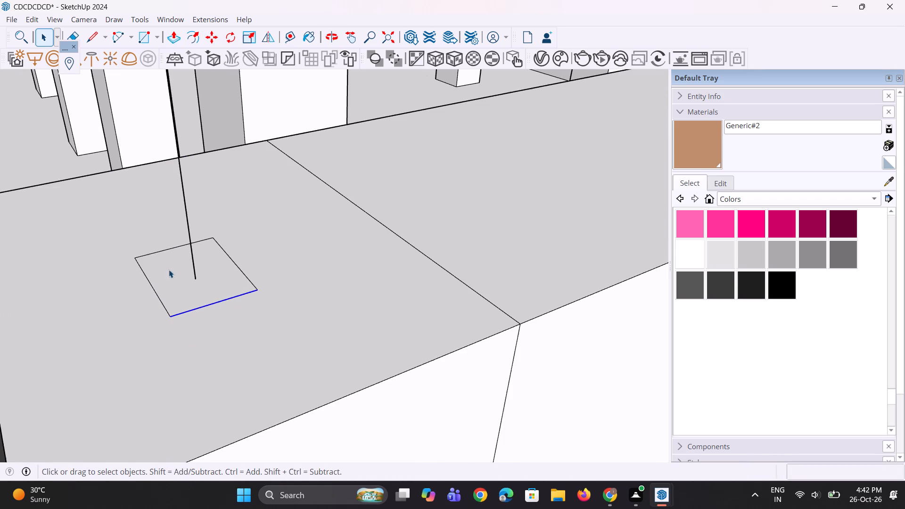
Move the back edge of the small rectangle about 7/8" inward, towards the vertical line.
{"action": "left_click", "coordinate": [166, 252]}
{"action": "key", "text": "m"}
{"action": "scroll", "coordinate": [150, 250], "scroll_direction": "up", "scroll_amount": 1}
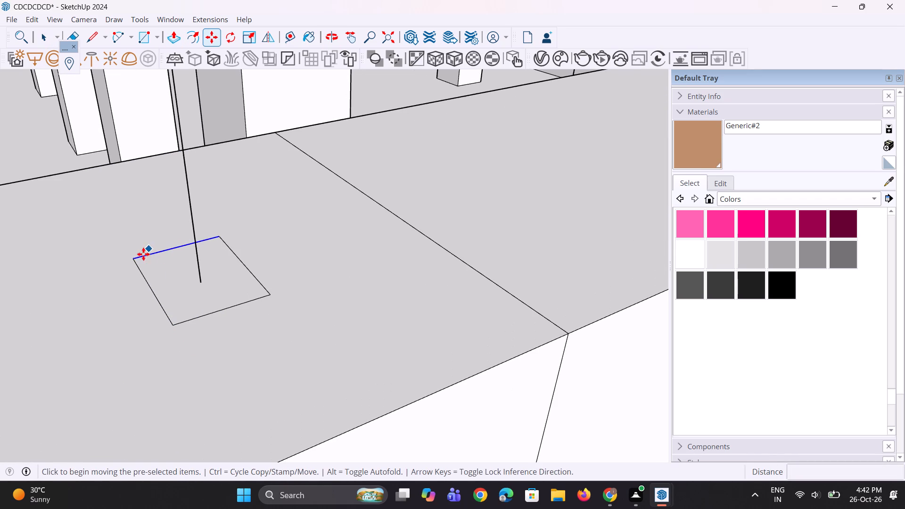
{"action": "left_click", "coordinate": [136, 257]}
{"action": "left_click", "coordinate": [140, 275]}
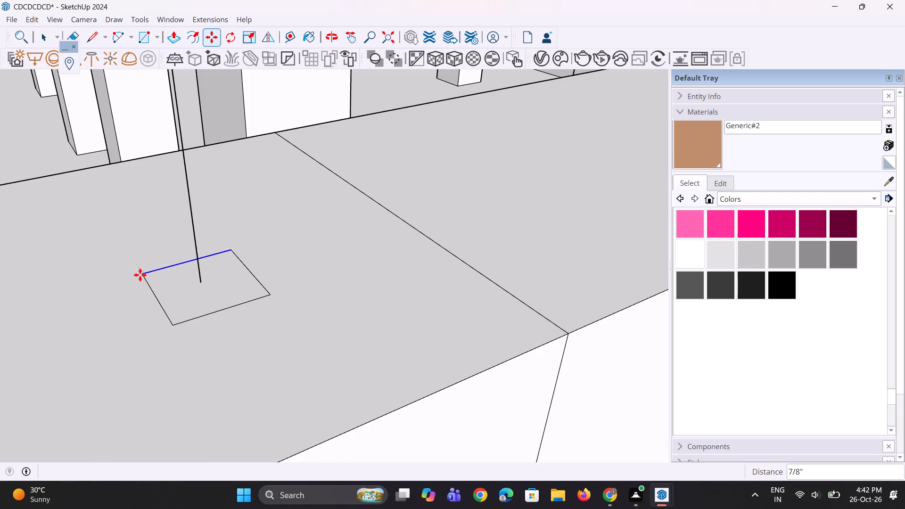
Push/Pull the small rectangle 6" upward into a post that meets the bottom of the circle.
{"action": "key", "text": "p"}
{"action": "left_click", "coordinate": [179, 290]}
{"action": "scroll", "coordinate": [206, 296], "scroll_direction": "down", "scroll_amount": 4}
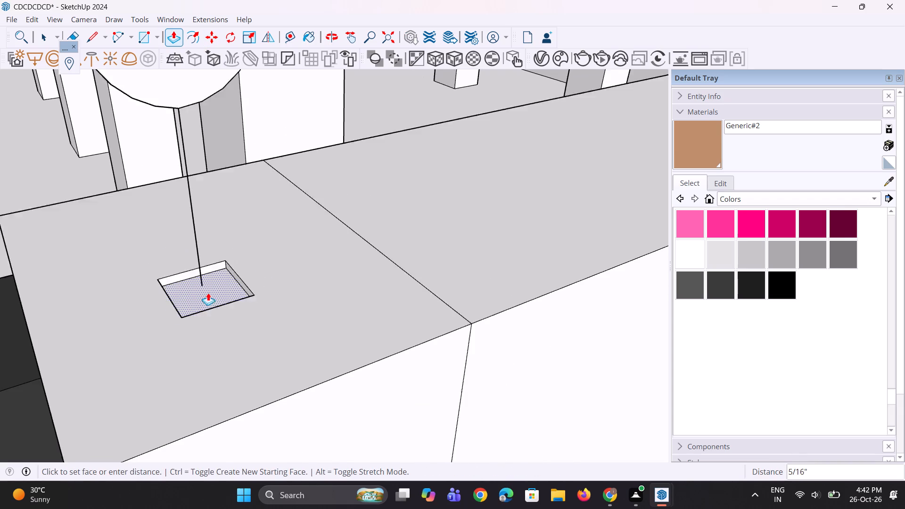
{"action": "scroll", "coordinate": [199, 247], "scroll_direction": "down", "scroll_amount": 2}
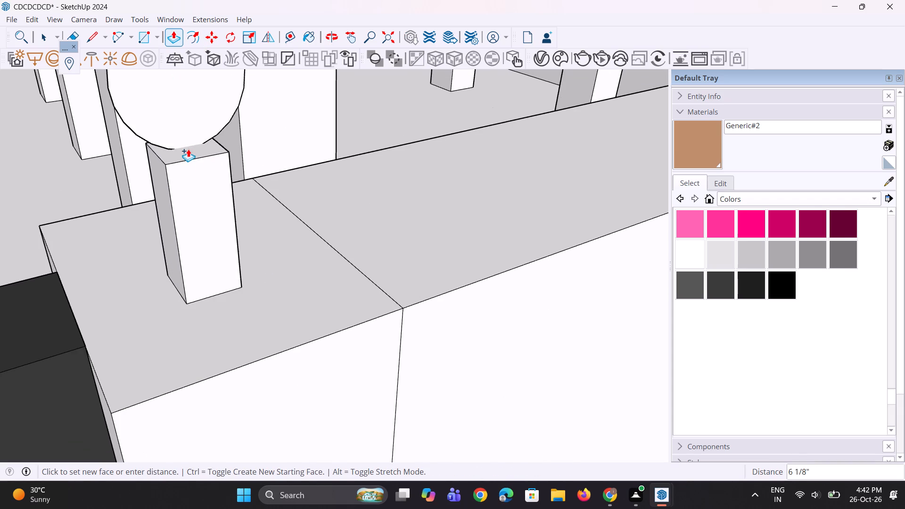
{"action": "left_click", "coordinate": [188, 152]}
{"action": "scroll", "coordinate": [181, 311], "scroll_direction": "down", "scroll_amount": 5}
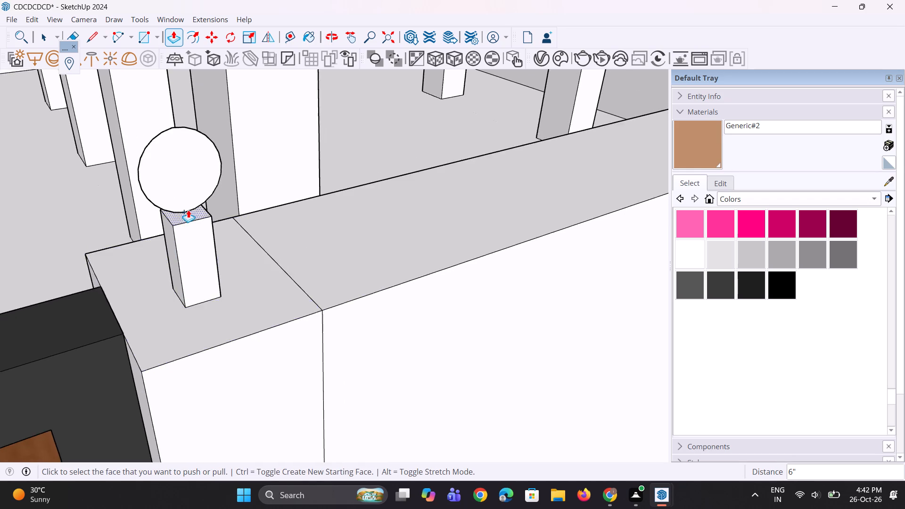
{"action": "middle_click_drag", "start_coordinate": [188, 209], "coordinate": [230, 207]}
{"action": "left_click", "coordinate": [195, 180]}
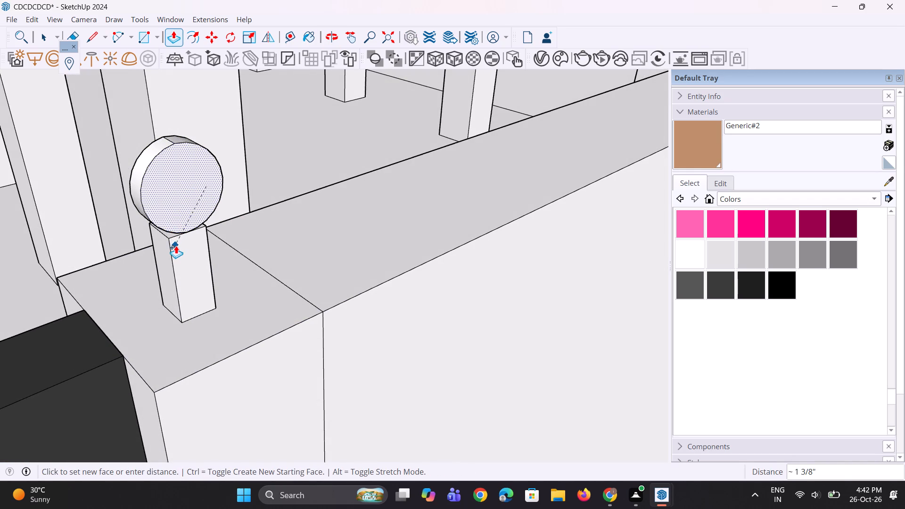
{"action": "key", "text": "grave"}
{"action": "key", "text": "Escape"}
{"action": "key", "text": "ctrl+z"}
Set the arc forming the right half of the lamp circle above the post to 54 segments.
{"action": "middle_click_drag", "start_coordinate": [180, 256], "coordinate": [146, 265]}
{"action": "scroll", "coordinate": [203, 318], "scroll_direction": "down", "scroll_amount": 2}
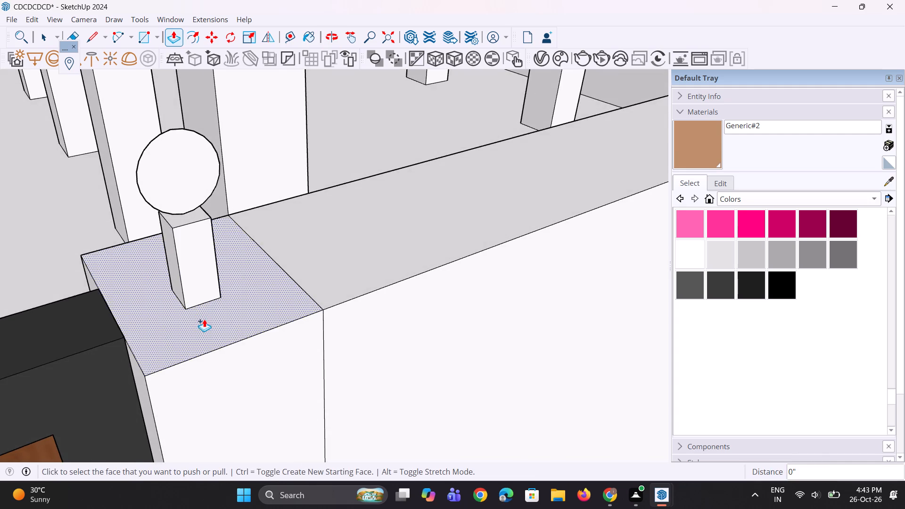
{"action": "scroll", "coordinate": [204, 319], "scroll_direction": "down", "scroll_amount": 4}
{"action": "middle_click_drag", "start_coordinate": [214, 282], "coordinate": [202, 243]}
{"action": "scroll", "coordinate": [197, 245], "scroll_direction": "up", "scroll_amount": 10}
{"action": "key", "text": "space"}
{"action": "key", "text": "space"}
{"action": "scroll", "coordinate": [200, 265], "scroll_direction": "up", "scroll_amount": 1}
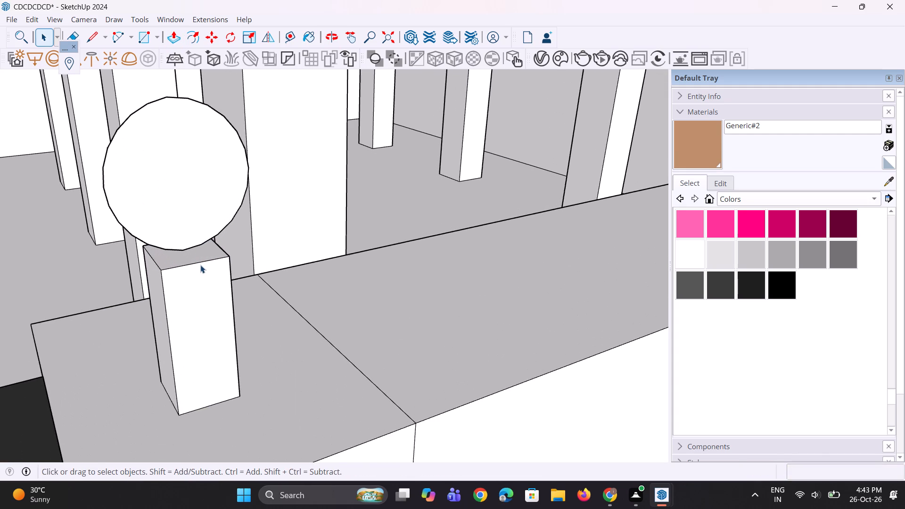
{"action": "scroll", "coordinate": [197, 283], "scroll_direction": "up", "scroll_amount": 2}
{"action": "scroll", "coordinate": [208, 343], "scroll_direction": "down", "scroll_amount": 3}
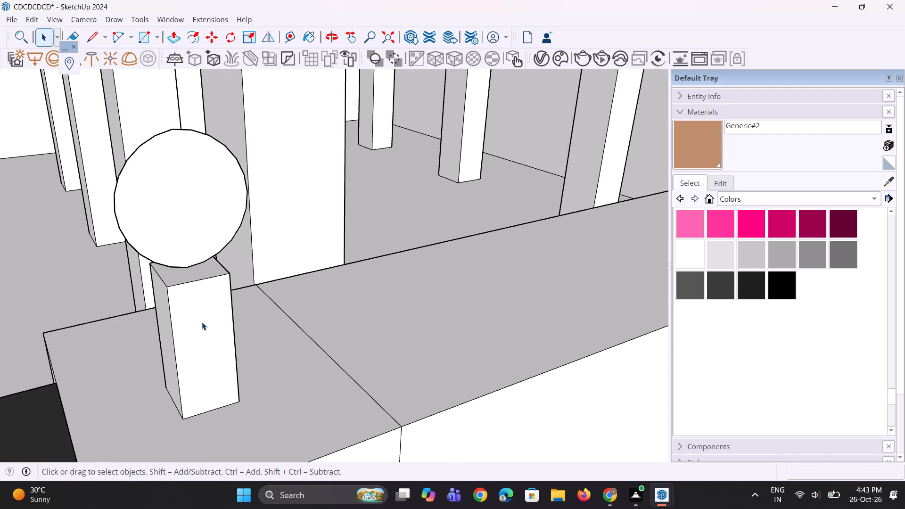
{"action": "key", "text": "a"}
{"action": "scroll", "coordinate": [201, 281], "scroll_direction": "up", "scroll_amount": 3}
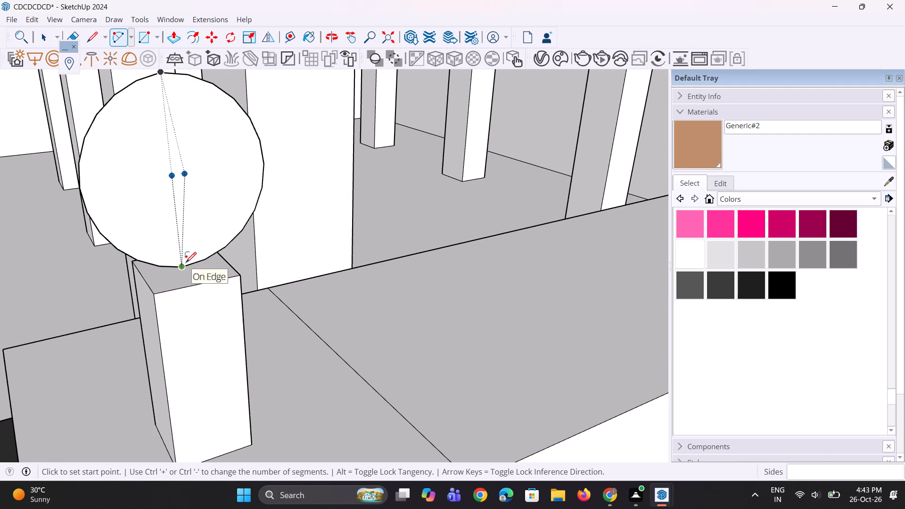
{"action": "key", "text": "space"}
{"action": "left_click", "coordinate": [207, 259]}
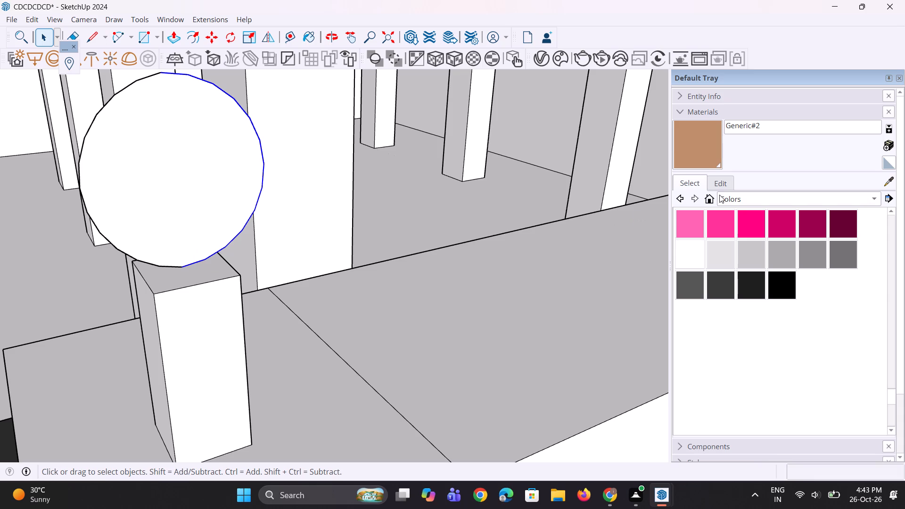
{"action": "scroll", "coordinate": [704, 223], "scroll_direction": "up", "scroll_amount": 9}
{"action": "scroll", "coordinate": [716, 114], "scroll_direction": "up", "scroll_amount": 3}
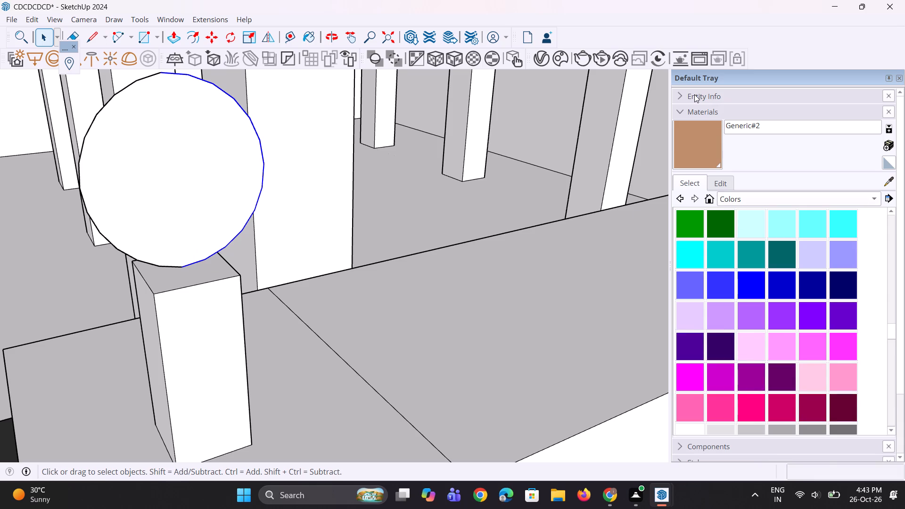
{"action": "left_click", "coordinate": [694, 94]}
{"action": "scroll", "coordinate": [723, 138], "scroll_direction": "up", "scroll_amount": 7}
{"action": "left_click_drag", "start_coordinate": [769, 168], "coordinate": [740, 166]}
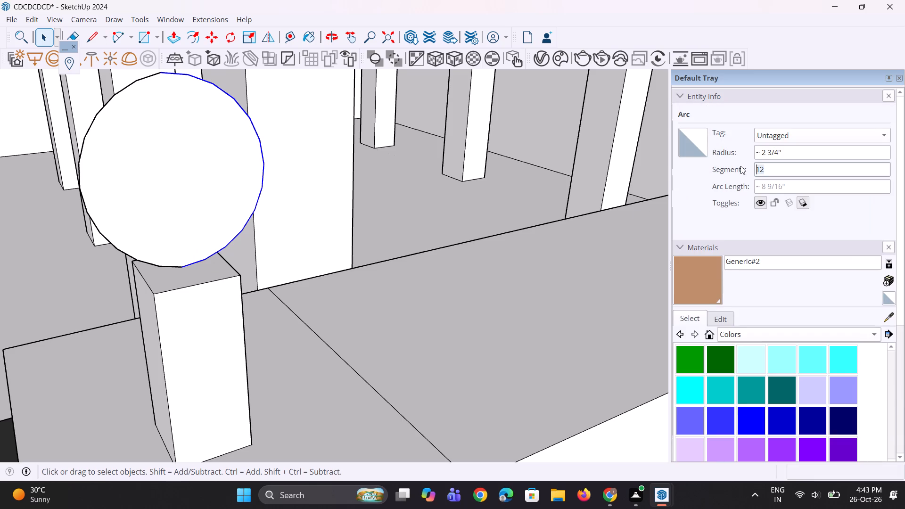
{"action": "key", "text": "2"}
{"action": "key", "text": "BackSpace"}
{"action": "type", "text": "54"}
{"action": "key", "text": "Return"}
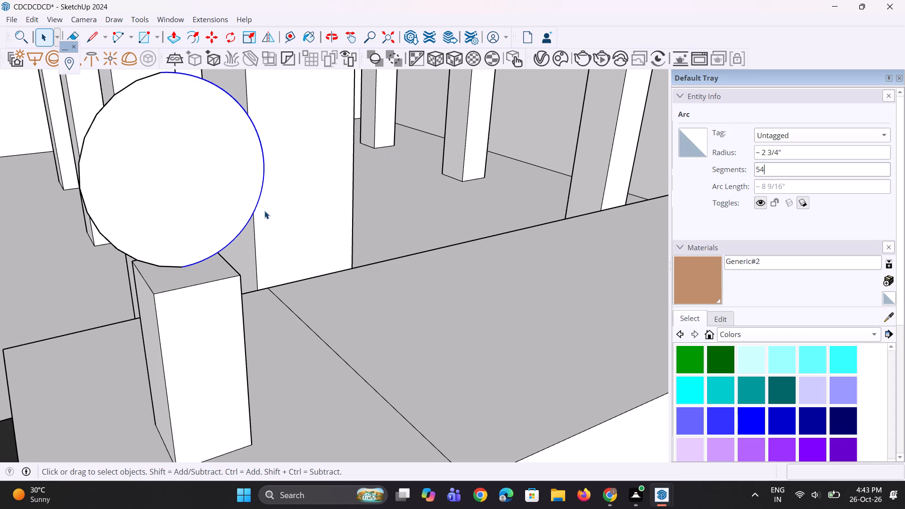
Set the arc forming the left half of the lamp circle to 55 segments.
{"action": "left_click", "coordinate": [99, 233]}
{"action": "left_click_drag", "start_coordinate": [782, 170], "coordinate": [729, 166]}
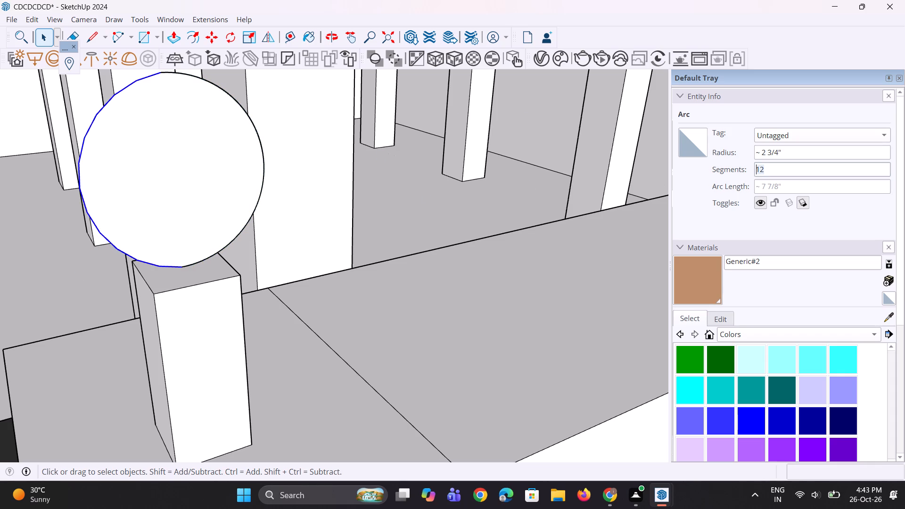
{"action": "left_click_drag", "start_coordinate": [729, 166], "coordinate": [719, 169]}
{"action": "type", "text": "55"}
{"action": "key", "text": "Return"}
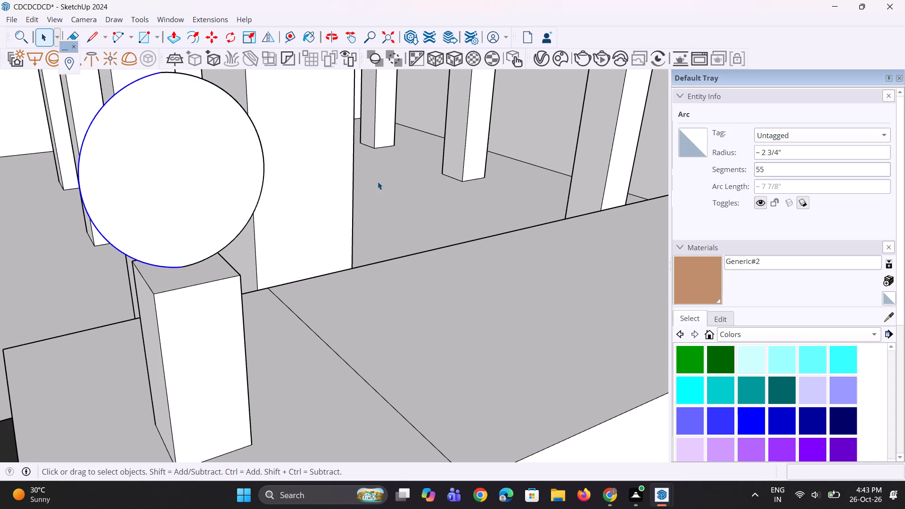
Draw a small arc perpendicular to the lamp circle from its top vertex, spanning 3/16" with a 1/8" bulge.
{"action": "scroll", "coordinate": [329, 252], "scroll_direction": "down", "scroll_amount": 5}
{"action": "middle_click_drag", "start_coordinate": [297, 266], "coordinate": [313, 271]}
{"action": "scroll", "coordinate": [297, 249], "scroll_direction": "up", "scroll_amount": 10}
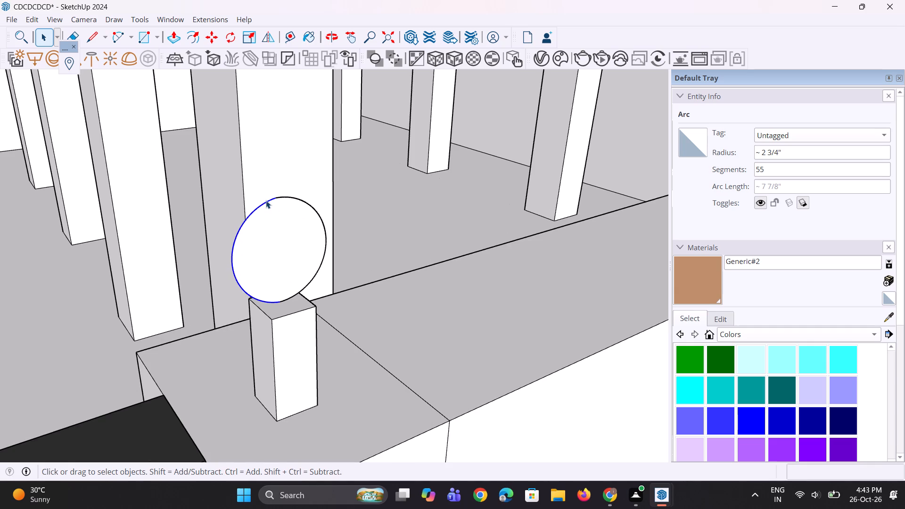
{"action": "key", "text": "a"}
{"action": "scroll", "coordinate": [247, 185], "scroll_direction": "up", "scroll_amount": 2}
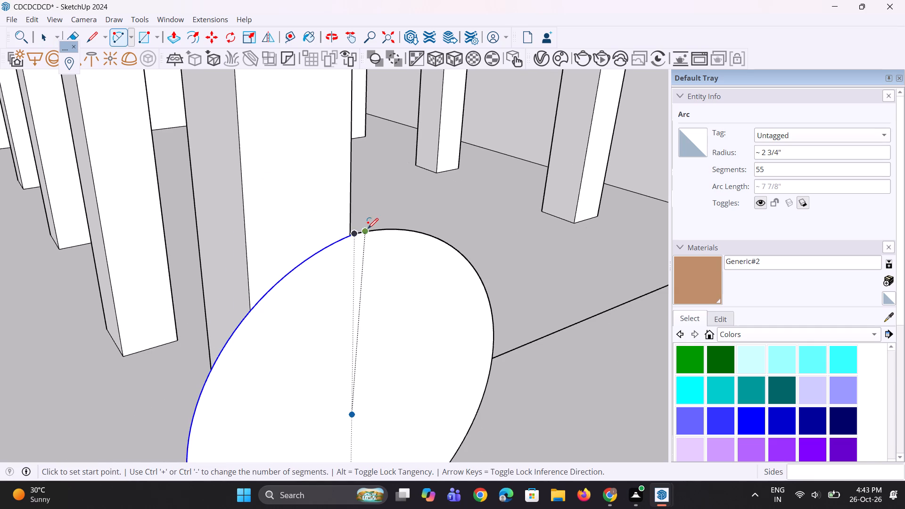
{"action": "left_click", "coordinate": [357, 231]}
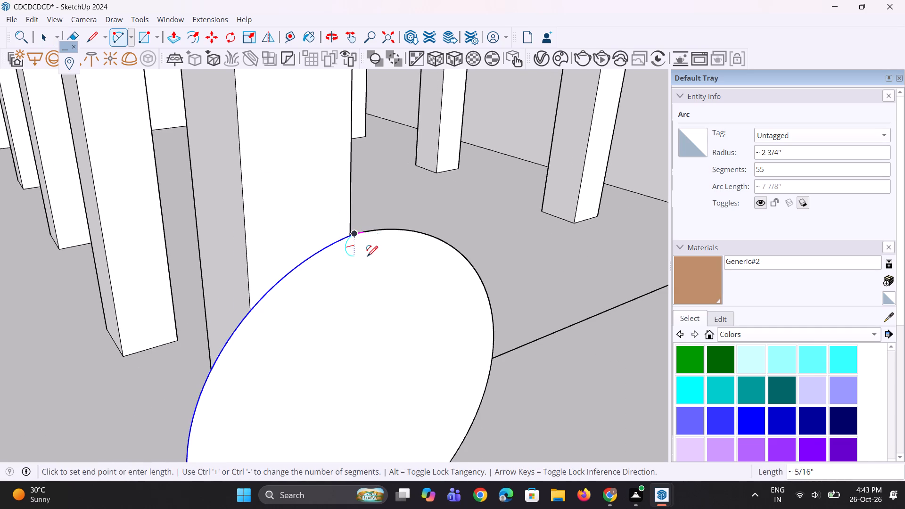
{"action": "scroll", "coordinate": [369, 255], "scroll_direction": "up", "scroll_amount": 4}
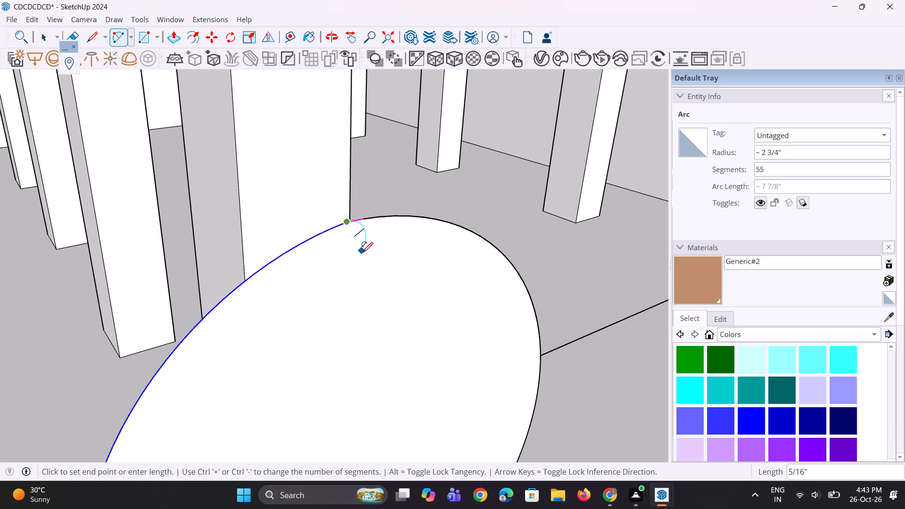
{"action": "scroll", "coordinate": [349, 255], "scroll_direction": "up", "scroll_amount": 6}
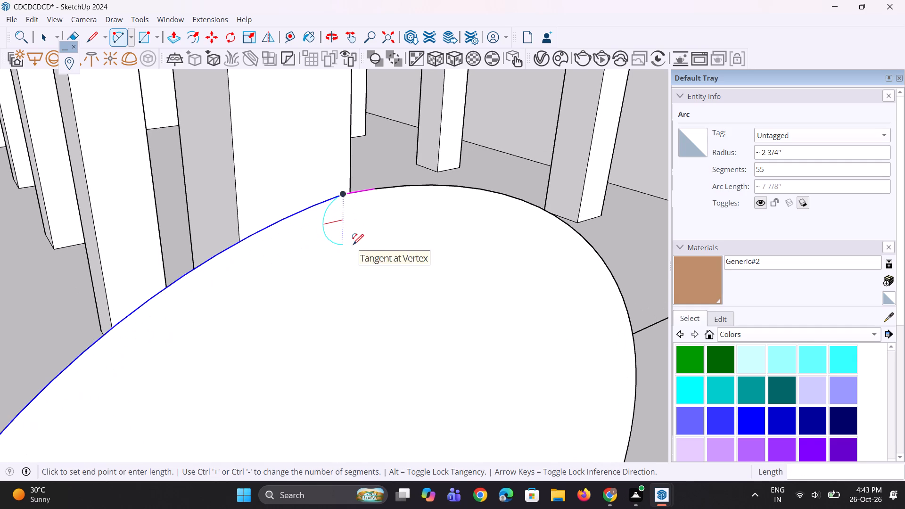
{"action": "left_click", "coordinate": [348, 230]}
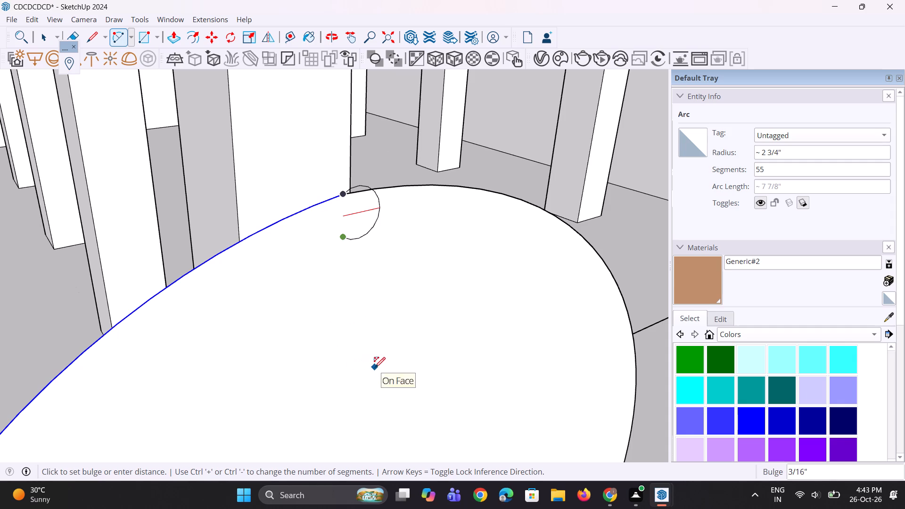
{"action": "middle_click_drag", "start_coordinate": [337, 317], "coordinate": [444, 356]}
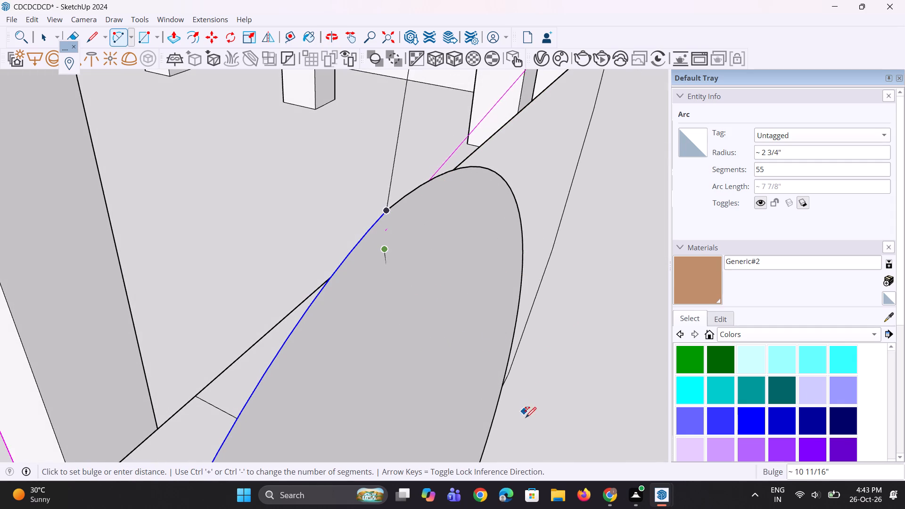
{"action": "left_click", "coordinate": [419, 244]}
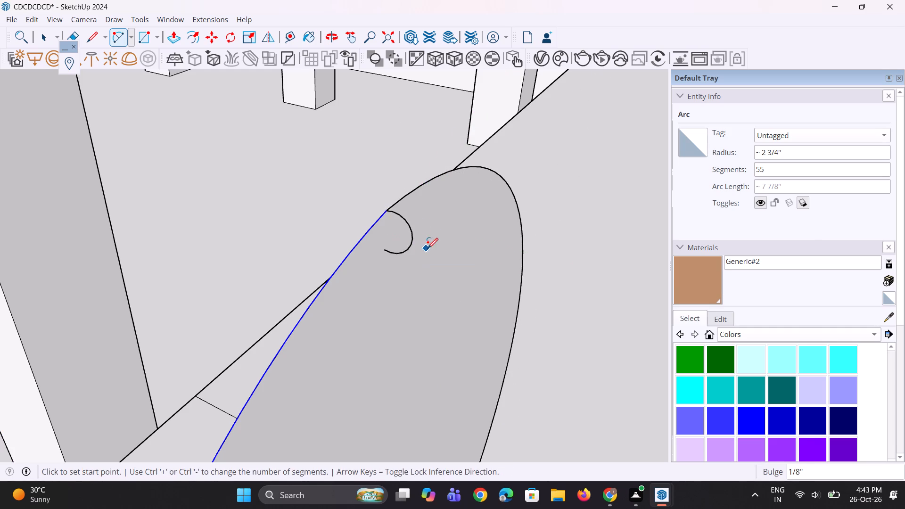
Close the small arc at the circle's top with a 3/16" vertical line to form a half-round profile face.
{"action": "middle_click_drag", "start_coordinate": [419, 227], "coordinate": [331, 138]}
{"action": "scroll", "coordinate": [357, 172], "scroll_direction": "up", "scroll_amount": 2}
{"action": "key", "text": "space"}
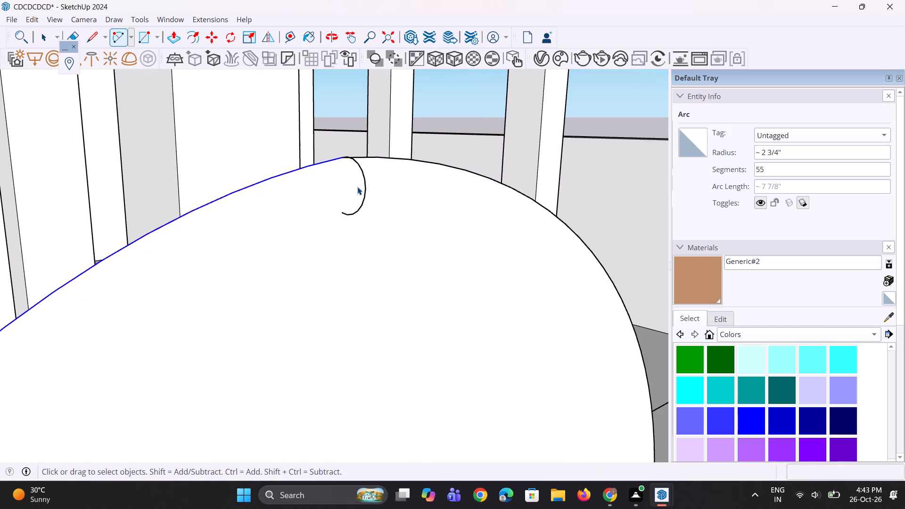
{"action": "key", "text": "space"}
{"action": "scroll", "coordinate": [339, 214], "scroll_direction": "up", "scroll_amount": 3}
{"action": "key", "text": "l"}
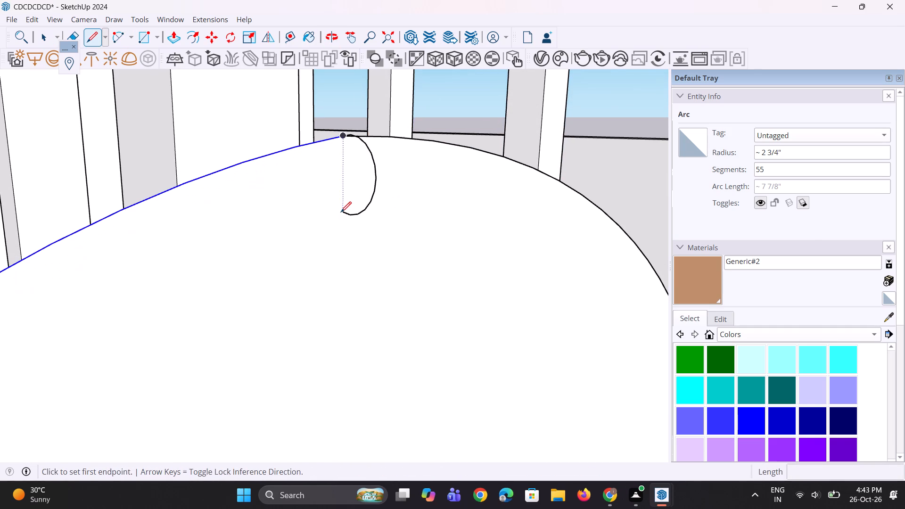
{"action": "left_click_drag", "start_coordinate": [342, 215], "coordinate": [343, 207]}
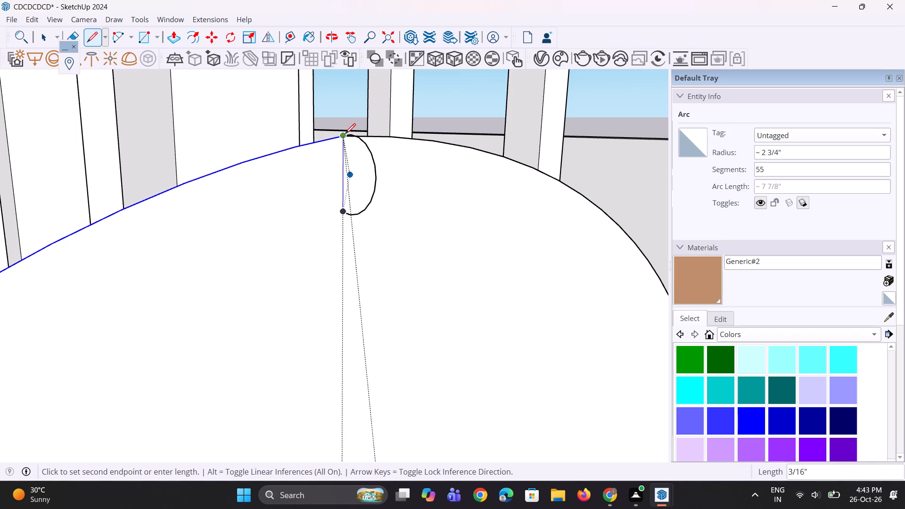
{"action": "left_click", "coordinate": [344, 135]}
{"action": "key", "text": "space"}
{"action": "key", "text": "space"}
Sweep the half-round profile around both arcs of the lamp circle with Follow Me to form a rim.
{"action": "scroll", "coordinate": [368, 153], "scroll_direction": "down", "scroll_amount": 5}
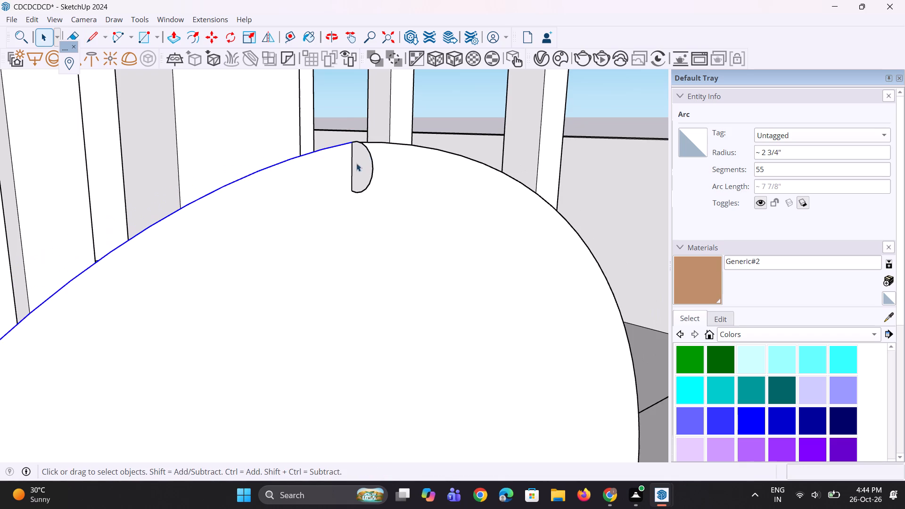
{"action": "left_click", "coordinate": [391, 142], "text": "ctrl"}
{"action": "left_click", "coordinate": [26, 34]}
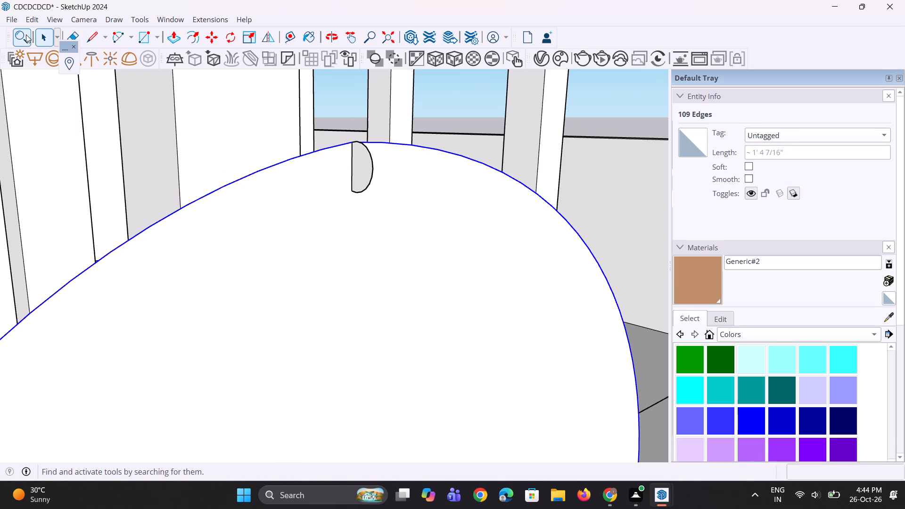
{"action": "key", "text": "f"}
{"action": "key", "text": "o"}
{"action": "key", "text": "l"}
{"action": "key", "text": "l"}
{"action": "left_click", "coordinate": [97, 162]}
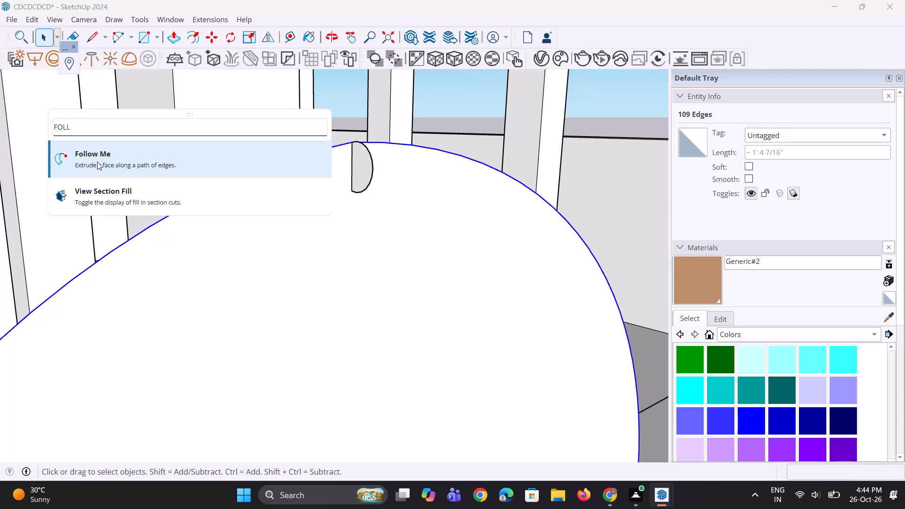
{"action": "left_click", "coordinate": [359, 164]}
{"action": "scroll", "coordinate": [320, 160], "scroll_direction": "down", "scroll_amount": 5}
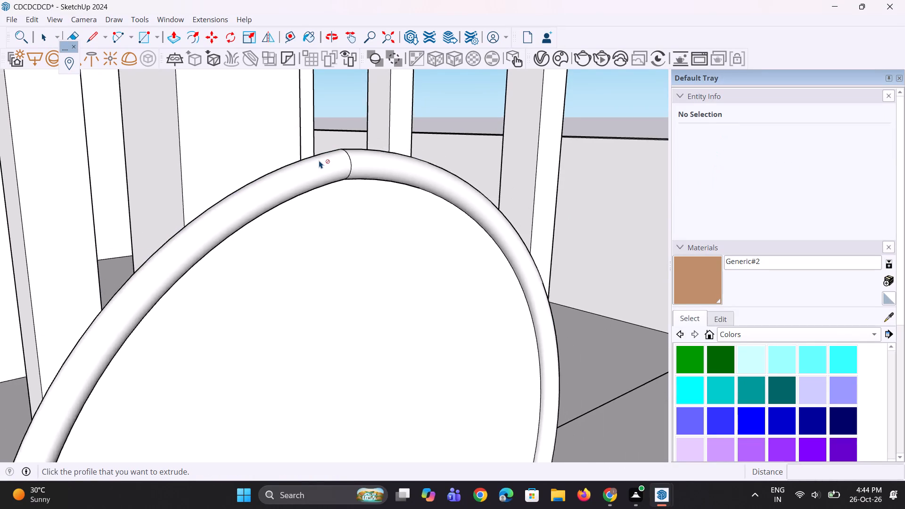
Examine the rounded rim and the lamp disc from both sides.
{"action": "scroll", "coordinate": [319, 160], "scroll_direction": "down", "scroll_amount": 7}
{"action": "middle_click_drag", "start_coordinate": [256, 226], "coordinate": [169, 189]}
{"action": "scroll", "coordinate": [170, 189], "scroll_direction": "up", "scroll_amount": 1}
{"action": "scroll", "coordinate": [166, 185], "scroll_direction": "down", "scroll_amount": 17}
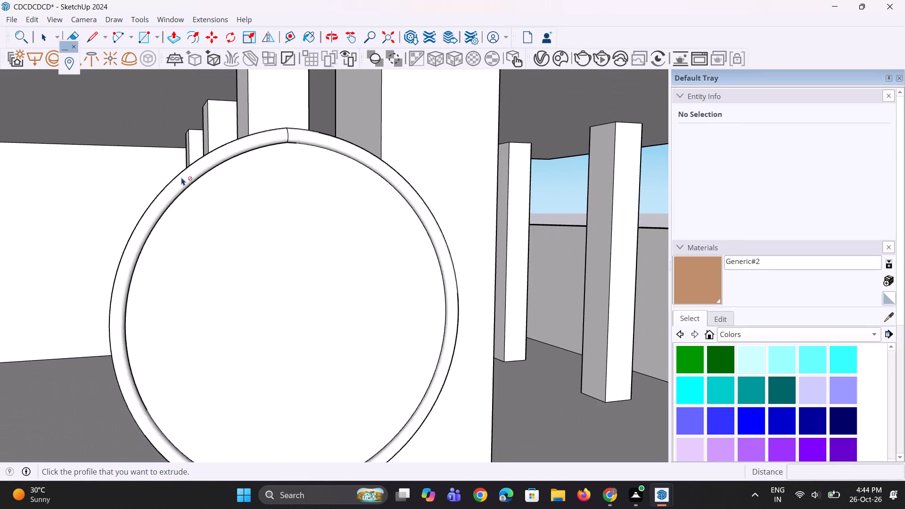
{"action": "scroll", "coordinate": [181, 177], "scroll_direction": "down", "scroll_amount": 7}
{"action": "middle_click_drag", "start_coordinate": [180, 227], "coordinate": [170, 242]}
{"action": "scroll", "coordinate": [174, 231], "scroll_direction": "down", "scroll_amount": 6}
{"action": "scroll", "coordinate": [177, 253], "scroll_direction": "up", "scroll_amount": 1}
{"action": "middle_click_drag", "start_coordinate": [174, 259], "coordinate": [188, 254]}
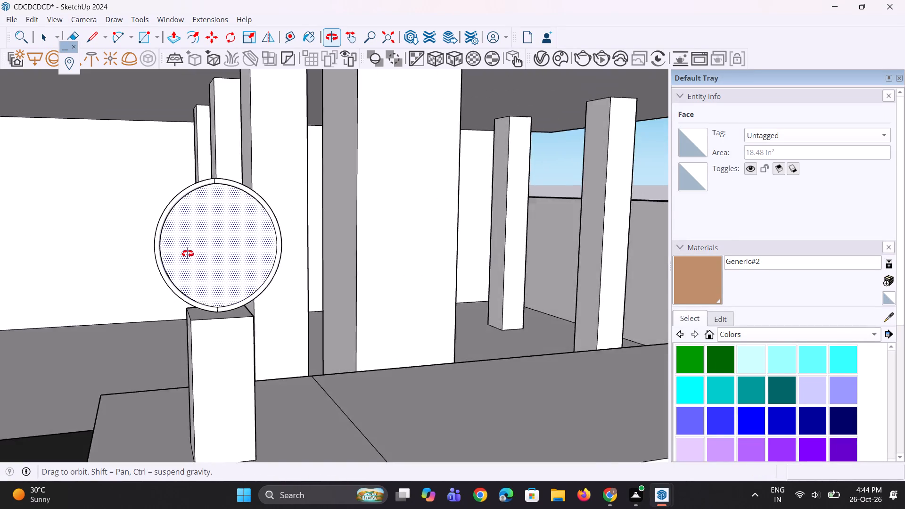
{"action": "middle_click_drag", "start_coordinate": [188, 254], "coordinate": [413, 256]}
{"action": "scroll", "coordinate": [284, 230], "scroll_direction": "up", "scroll_amount": 3}
{"action": "scroll", "coordinate": [242, 232], "scroll_direction": "up", "scroll_amount": 2}
{"action": "scroll", "coordinate": [186, 228], "scroll_direction": "up", "scroll_amount": 6}
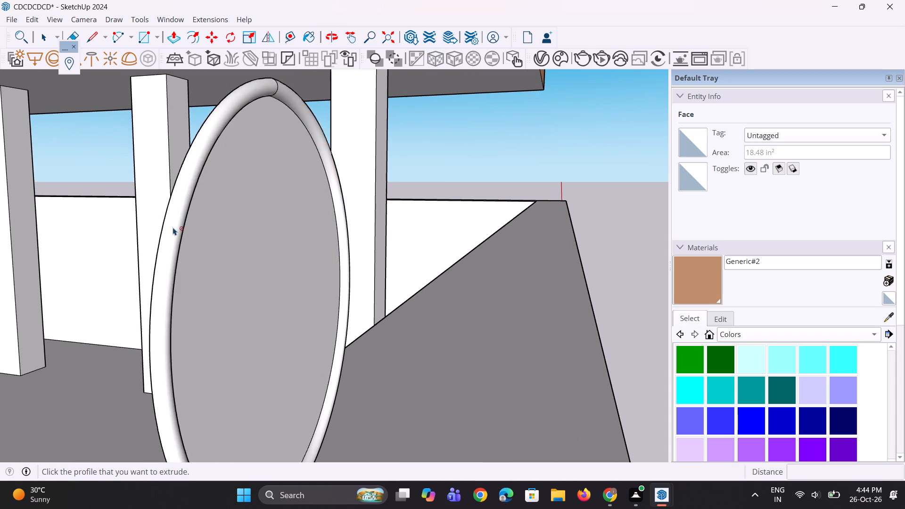
{"action": "middle_click_drag", "start_coordinate": [165, 231], "coordinate": [86, 234]}
{"action": "scroll", "coordinate": [346, 214], "scroll_direction": "down", "scroll_amount": 12}
{"action": "middle_click_drag", "start_coordinate": [288, 263], "coordinate": [210, 264]}
{"action": "scroll", "coordinate": [210, 264], "scroll_direction": "up", "scroll_amount": 1}
{"action": "scroll", "coordinate": [210, 263], "scroll_direction": "down", "scroll_amount": 12}
{"action": "middle_click_drag", "start_coordinate": [208, 316], "coordinate": [182, 333]}
{"action": "scroll", "coordinate": [222, 258], "scroll_direction": "up", "scroll_amount": 6}
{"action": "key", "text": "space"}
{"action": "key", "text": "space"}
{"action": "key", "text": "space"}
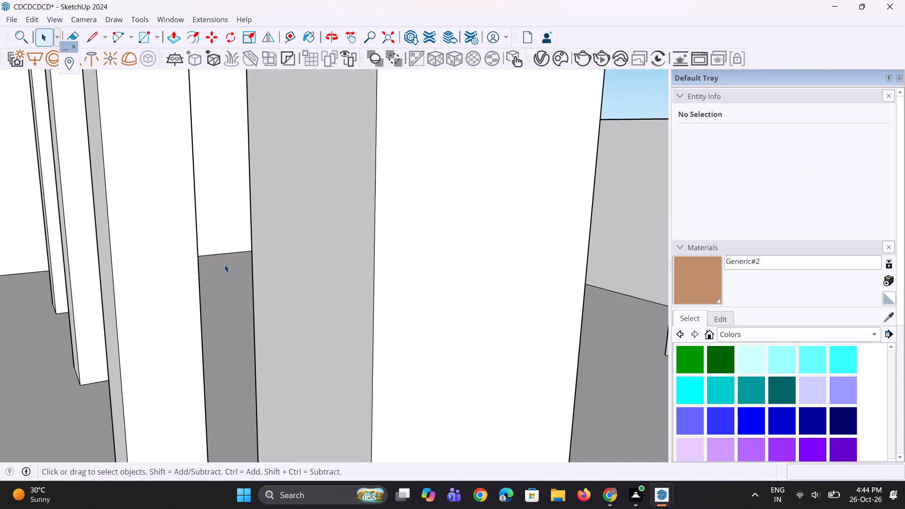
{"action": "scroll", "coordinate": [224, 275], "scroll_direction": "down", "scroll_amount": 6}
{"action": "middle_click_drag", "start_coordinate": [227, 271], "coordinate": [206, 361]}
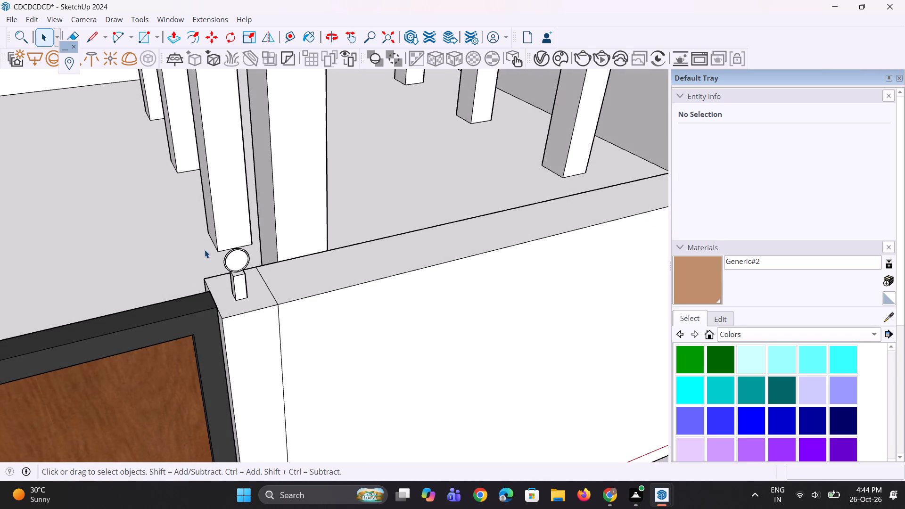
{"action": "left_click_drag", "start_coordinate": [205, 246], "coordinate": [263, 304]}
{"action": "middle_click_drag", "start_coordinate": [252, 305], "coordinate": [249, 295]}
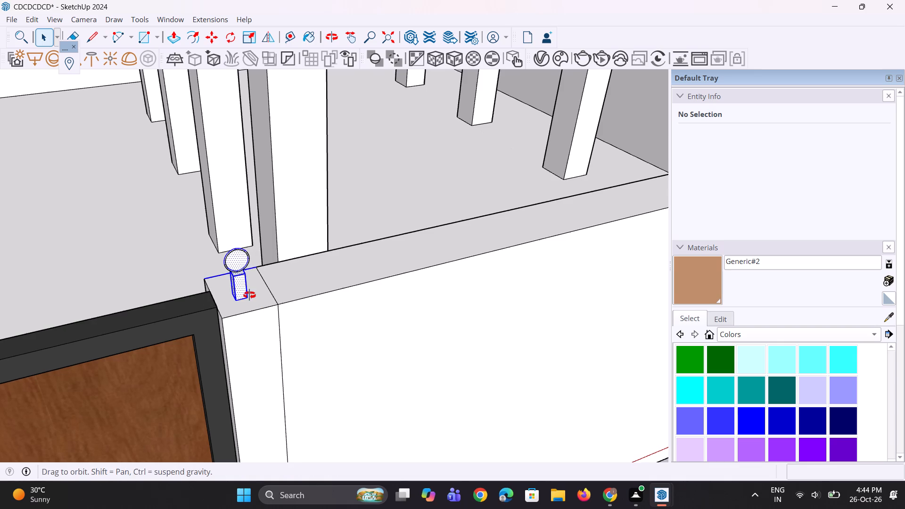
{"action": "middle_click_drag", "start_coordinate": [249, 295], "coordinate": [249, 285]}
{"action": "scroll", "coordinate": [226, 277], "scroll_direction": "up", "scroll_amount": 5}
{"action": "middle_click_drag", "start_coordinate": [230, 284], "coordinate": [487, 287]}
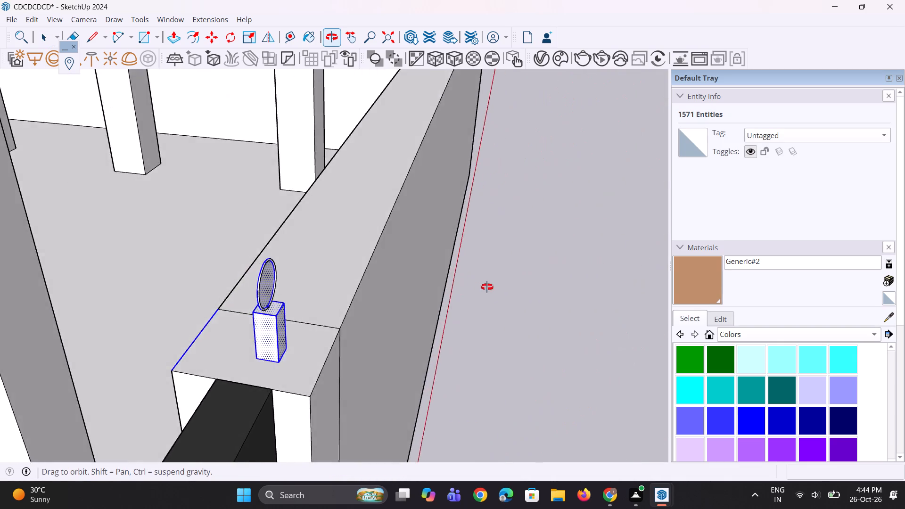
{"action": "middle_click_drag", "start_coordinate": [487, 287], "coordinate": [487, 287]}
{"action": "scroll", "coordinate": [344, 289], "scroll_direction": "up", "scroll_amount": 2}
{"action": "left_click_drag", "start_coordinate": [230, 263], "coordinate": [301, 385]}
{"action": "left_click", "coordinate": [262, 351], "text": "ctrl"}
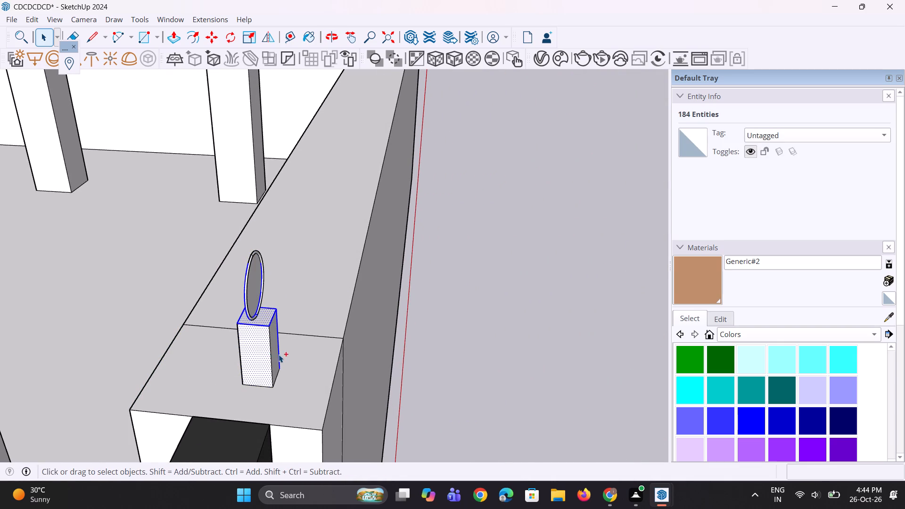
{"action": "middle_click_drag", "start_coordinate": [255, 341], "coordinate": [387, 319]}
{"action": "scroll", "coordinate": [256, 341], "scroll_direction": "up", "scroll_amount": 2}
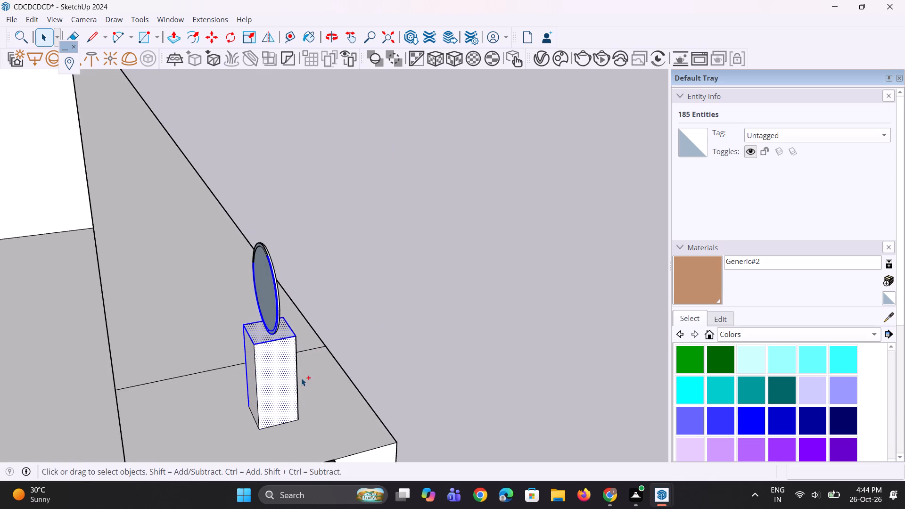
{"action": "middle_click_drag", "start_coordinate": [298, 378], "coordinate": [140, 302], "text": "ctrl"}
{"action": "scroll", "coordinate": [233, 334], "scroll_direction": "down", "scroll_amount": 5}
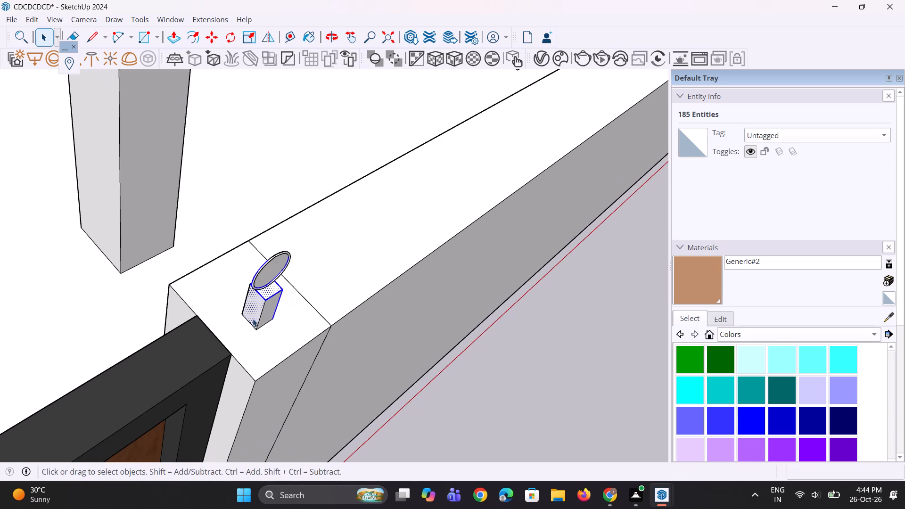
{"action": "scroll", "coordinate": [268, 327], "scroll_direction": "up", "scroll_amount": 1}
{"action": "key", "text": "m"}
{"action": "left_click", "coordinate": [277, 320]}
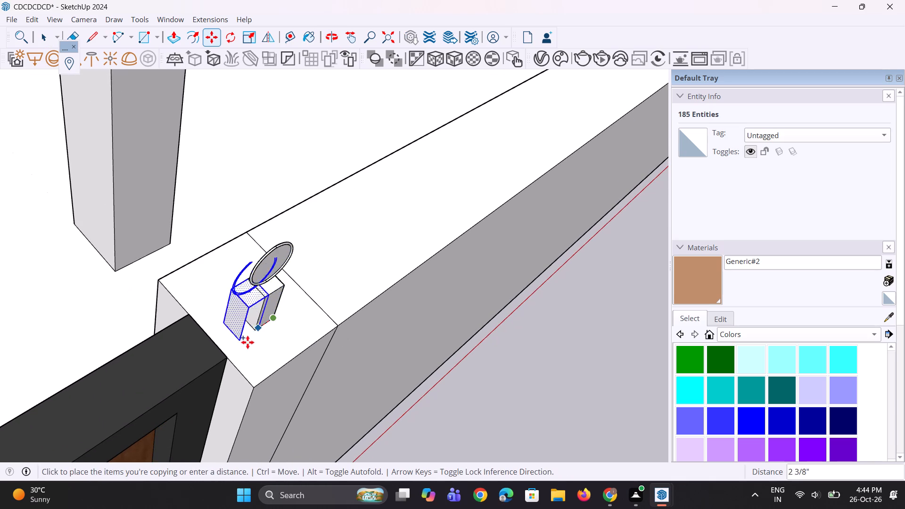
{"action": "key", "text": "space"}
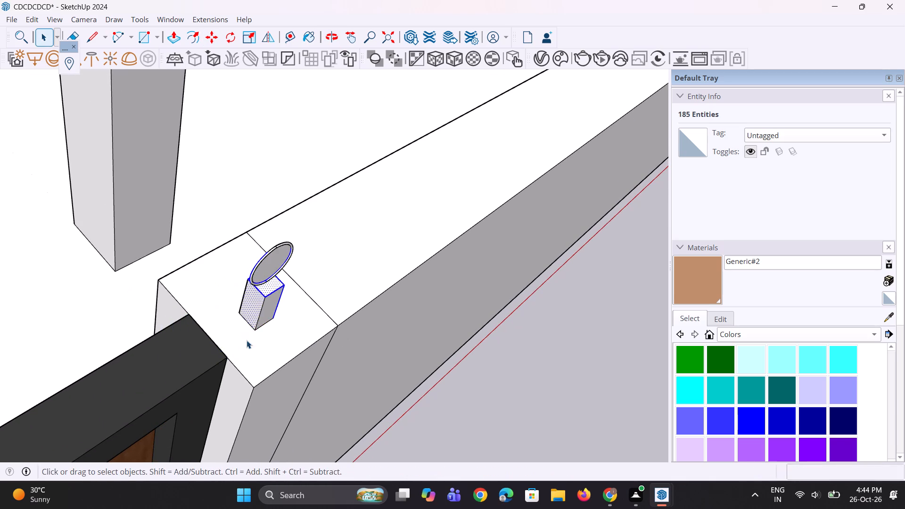
Copy the rimmed round lamp and its post from its gate pillar to the pillar at the gate's other end, about 19' 6" away.
{"action": "middle_click_drag", "start_coordinate": [241, 312], "coordinate": [567, 370]}
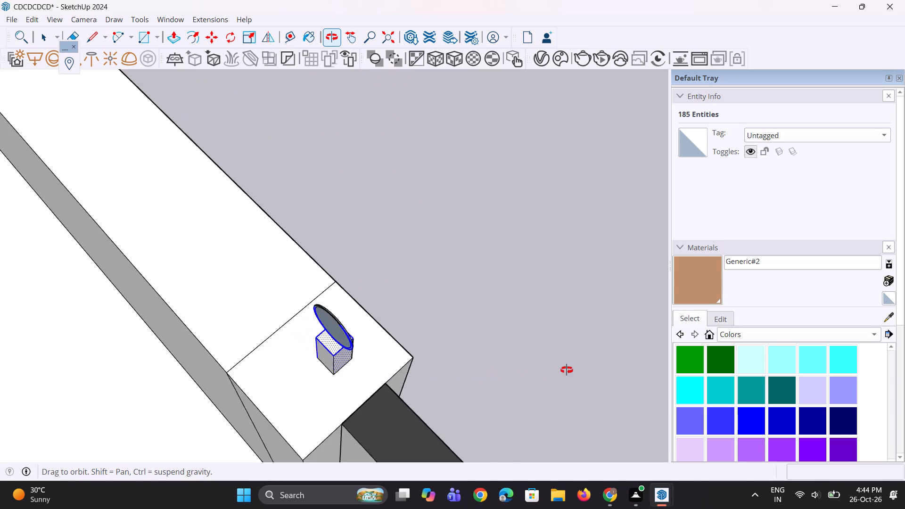
{"action": "middle_click_drag", "start_coordinate": [567, 370], "coordinate": [582, 355]}
{"action": "middle_click_drag", "start_coordinate": [294, 341], "coordinate": [385, 354]}
{"action": "key", "text": "space"}
{"action": "key", "text": "space"}
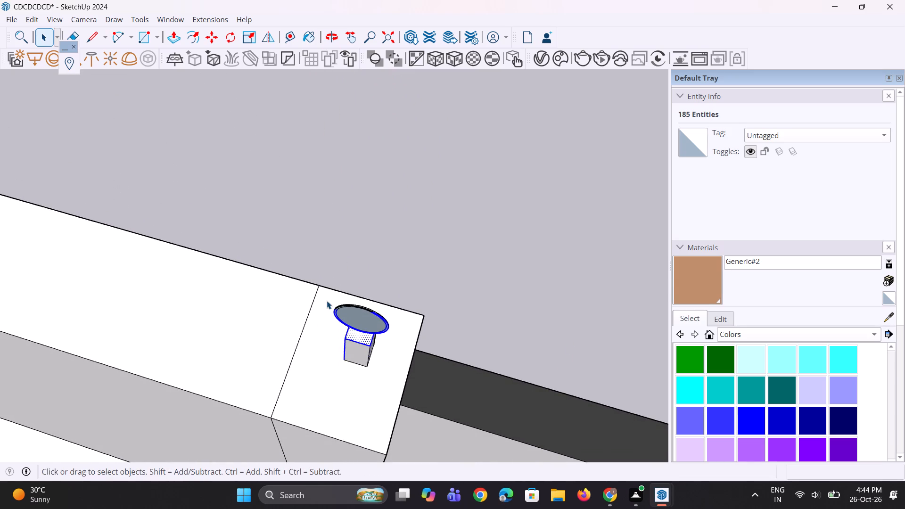
{"action": "left_click_drag", "start_coordinate": [324, 296], "coordinate": [395, 379]}
{"action": "middle_click_drag", "start_coordinate": [377, 369], "coordinate": [0, 194]}
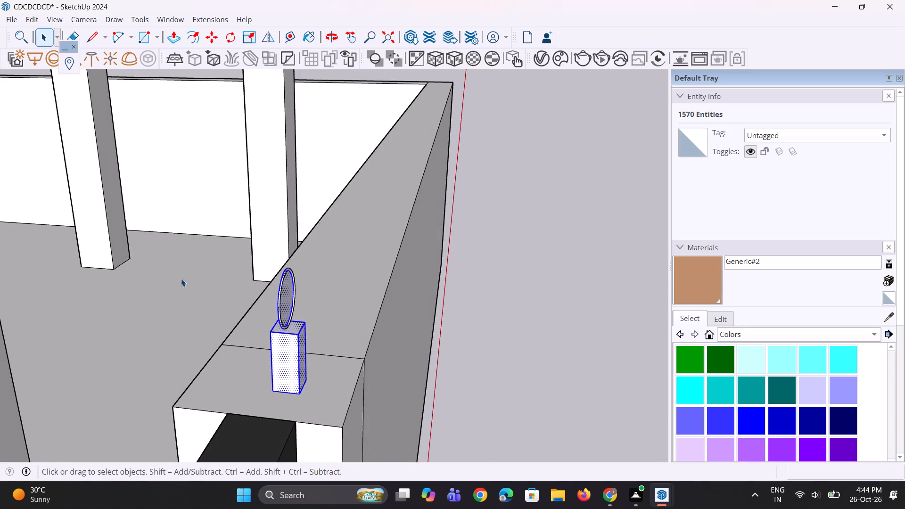
{"action": "scroll", "coordinate": [182, 279], "scroll_direction": "down", "scroll_amount": 5}
{"action": "middle_click_drag", "start_coordinate": [290, 267], "coordinate": [36, 282]}
{"action": "scroll", "coordinate": [271, 219], "scroll_direction": "down", "scroll_amount": 10}
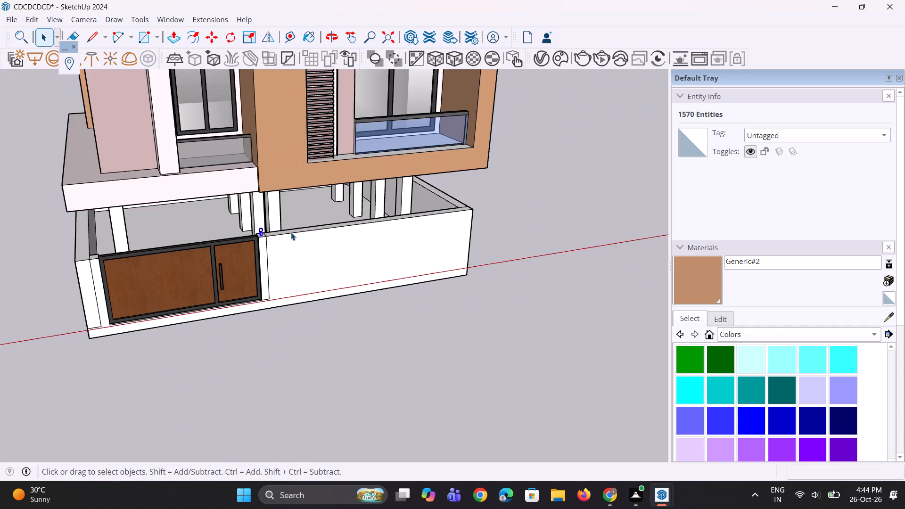
{"action": "scroll", "coordinate": [219, 164], "scroll_direction": "up", "scroll_amount": 7}
{"action": "key", "text": "m"}
{"action": "scroll", "coordinate": [288, 254], "scroll_direction": "up", "scroll_amount": 6}
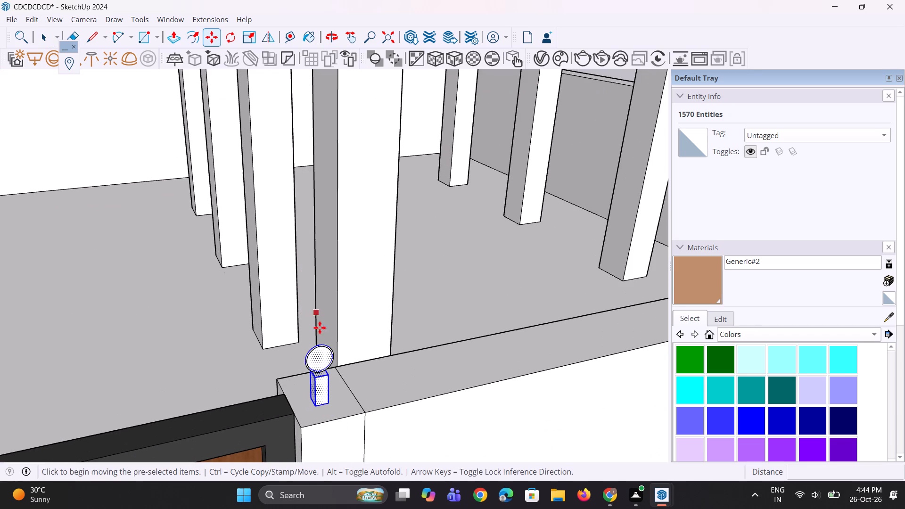
{"action": "left_click", "coordinate": [331, 404]}
{"action": "scroll", "coordinate": [376, 372], "scroll_direction": "down", "scroll_amount": 2}
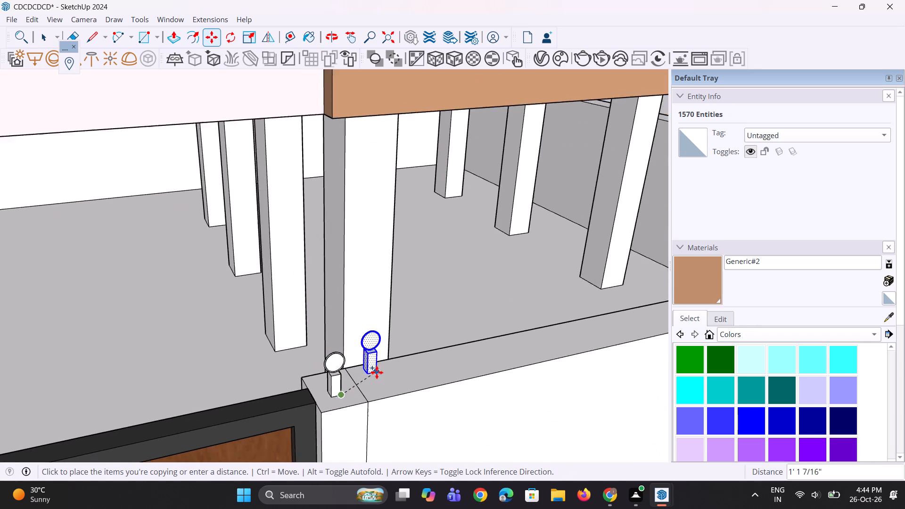
{"action": "scroll", "coordinate": [377, 372], "scroll_direction": "down", "scroll_amount": 14}
{"action": "scroll", "coordinate": [123, 385], "scroll_direction": "up", "scroll_amount": 1}
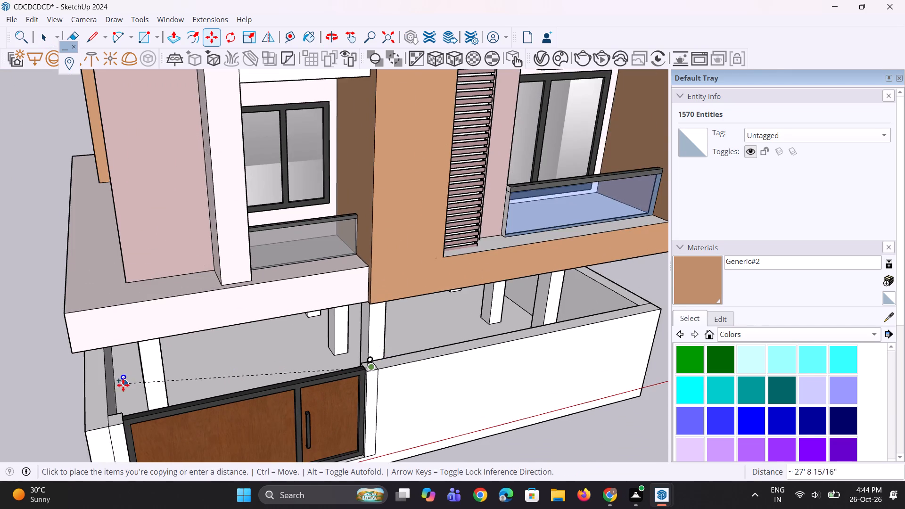
{"action": "scroll", "coordinate": [123, 385], "scroll_direction": "up", "scroll_amount": 2}
{"action": "scroll", "coordinate": [114, 437], "scroll_direction": "up", "scroll_amount": 6}
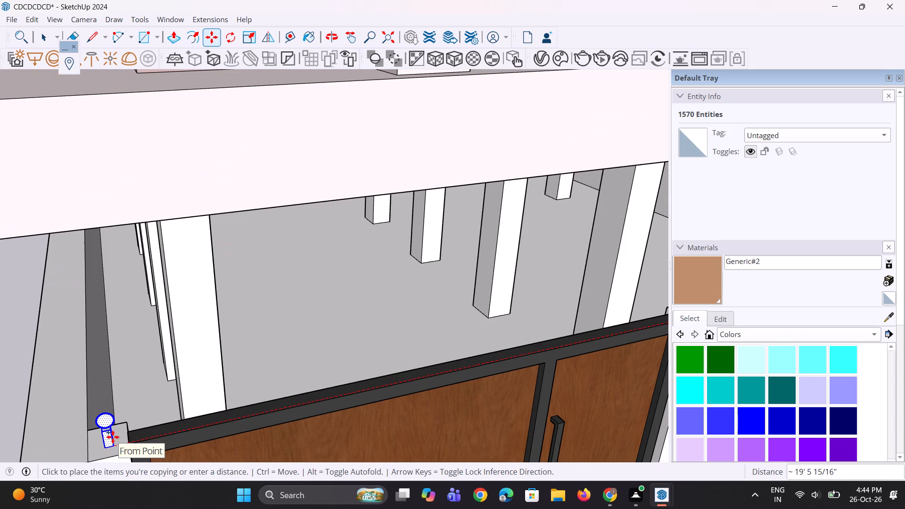
{"action": "left_click", "coordinate": [113, 437]}
{"action": "key", "text": "space"}
{"action": "key", "text": "space"}
{"action": "scroll", "coordinate": [158, 407], "scroll_direction": "down", "scroll_amount": 11}
{"action": "key", "text": "space"}
{"action": "left_click", "coordinate": [31, 419]}
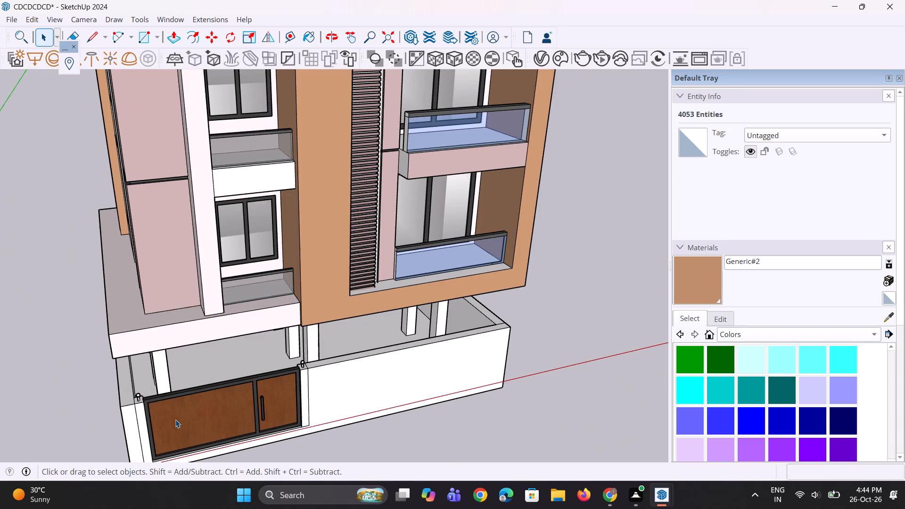
Examine the lamps on both gate pillars up close and against the whole building front.
{"action": "middle_click_drag", "start_coordinate": [183, 393], "coordinate": [174, 358]}
{"action": "scroll", "coordinate": [197, 355], "scroll_direction": "down", "scroll_amount": 4}
{"action": "scroll", "coordinate": [266, 395], "scroll_direction": "up", "scroll_amount": 13}
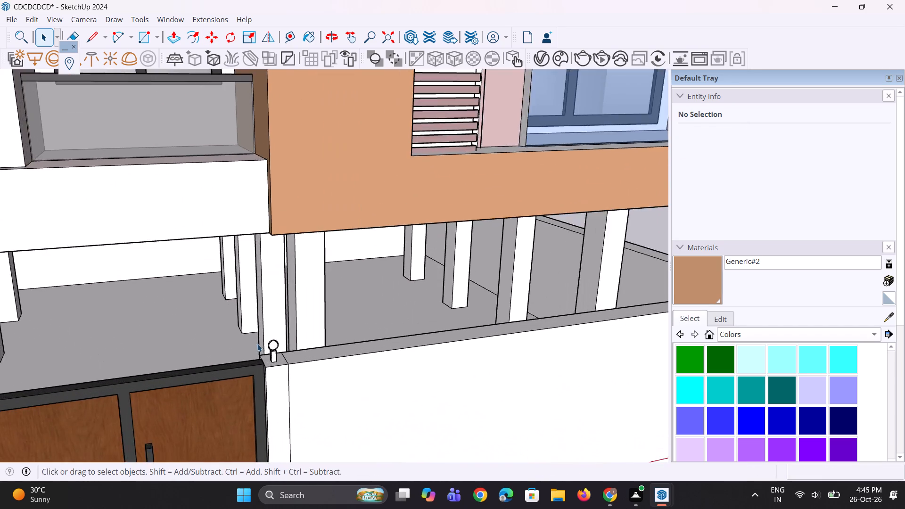
{"action": "scroll", "coordinate": [257, 344], "scroll_direction": "up", "scroll_amount": 6}
{"action": "scroll", "coordinate": [341, 372], "scroll_direction": "up", "scroll_amount": 1}
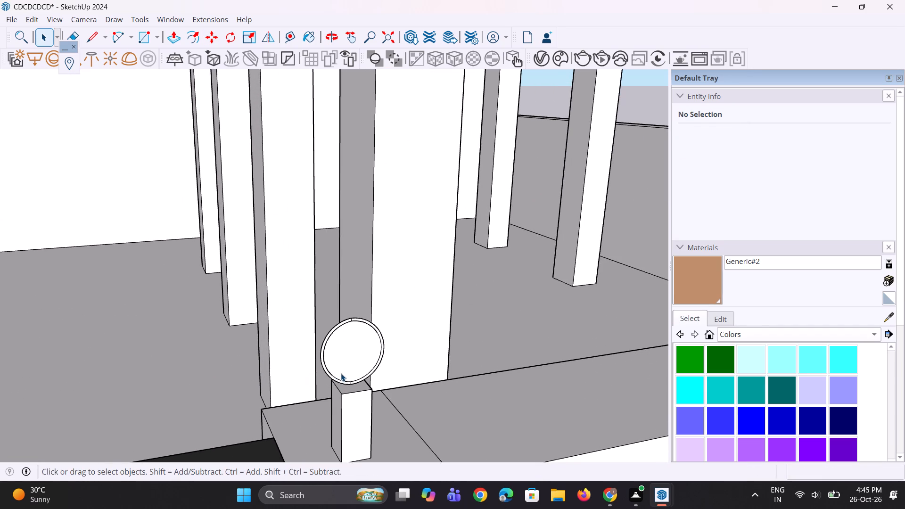
{"action": "scroll", "coordinate": [341, 373], "scroll_direction": "down", "scroll_amount": 8}
{"action": "scroll", "coordinate": [336, 394], "scroll_direction": "up", "scroll_amount": 1}
{"action": "scroll", "coordinate": [336, 394], "scroll_direction": "down", "scroll_amount": 12}
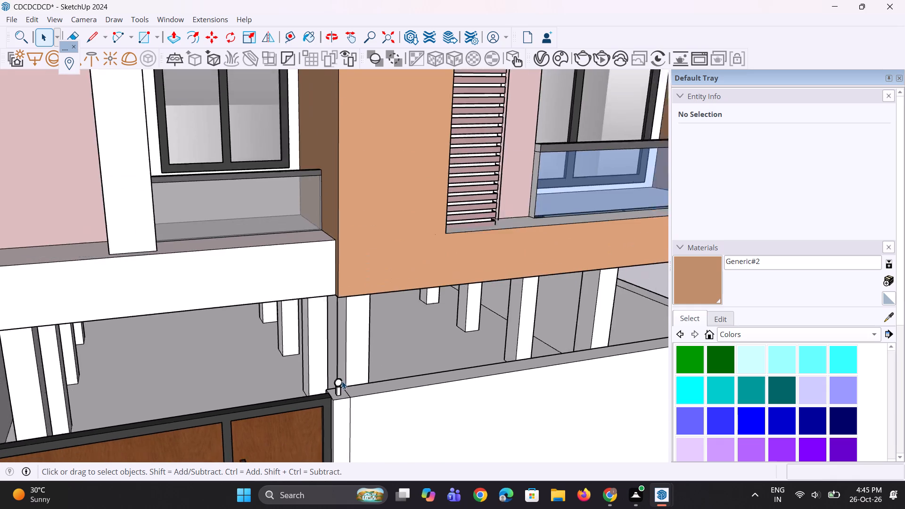
{"action": "scroll", "coordinate": [342, 381], "scroll_direction": "down", "scroll_amount": 11}
{"action": "middle_click_drag", "start_coordinate": [315, 365], "coordinate": [300, 330]}
{"action": "scroll", "coordinate": [294, 373], "scroll_direction": "down", "scroll_amount": 6}
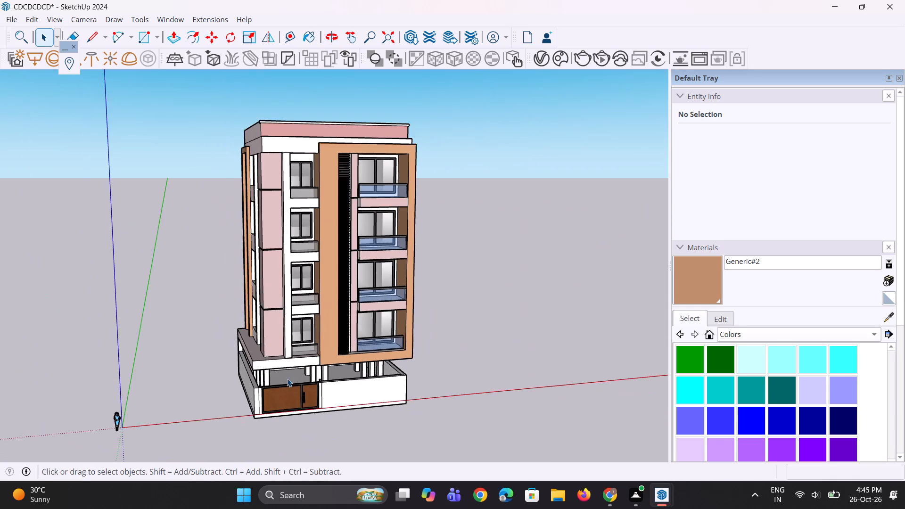
{"action": "middle_click_drag", "start_coordinate": [284, 378], "coordinate": [283, 359]}
{"action": "scroll", "coordinate": [284, 378], "scroll_direction": "up", "scroll_amount": 5}
{"action": "scroll", "coordinate": [407, 380], "scroll_direction": "up", "scroll_amount": 4}
{"action": "scroll", "coordinate": [357, 375], "scroll_direction": "up", "scroll_amount": 3}
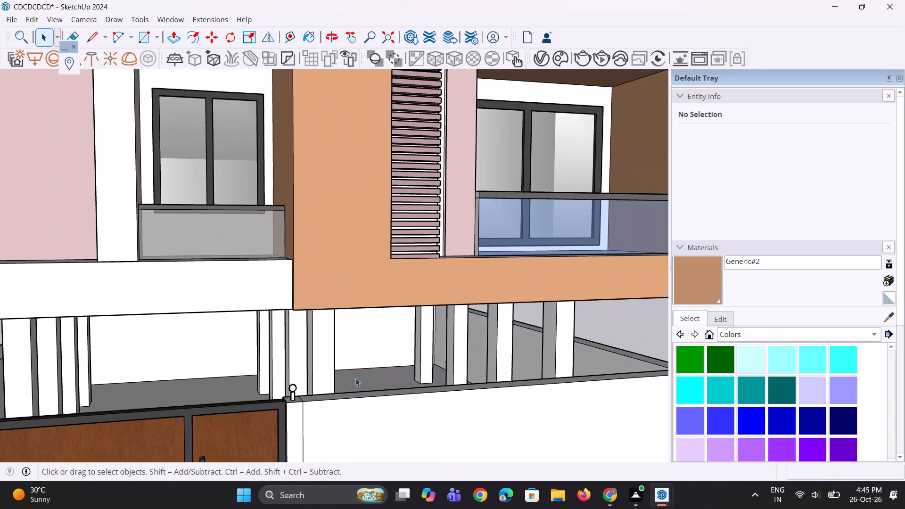
{"action": "scroll", "coordinate": [342, 340], "scroll_direction": "down", "scroll_amount": 4}
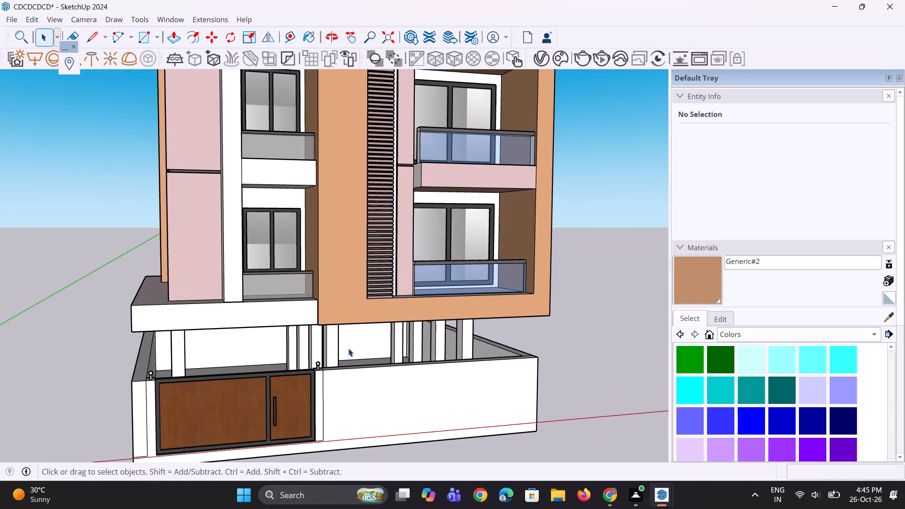
{"action": "middle_click_drag", "start_coordinate": [343, 351], "coordinate": [492, 352]}
{"action": "scroll", "coordinate": [269, 427], "scroll_direction": "up", "scroll_amount": 2}
{"action": "scroll", "coordinate": [230, 429], "scroll_direction": "up", "scroll_amount": 3}
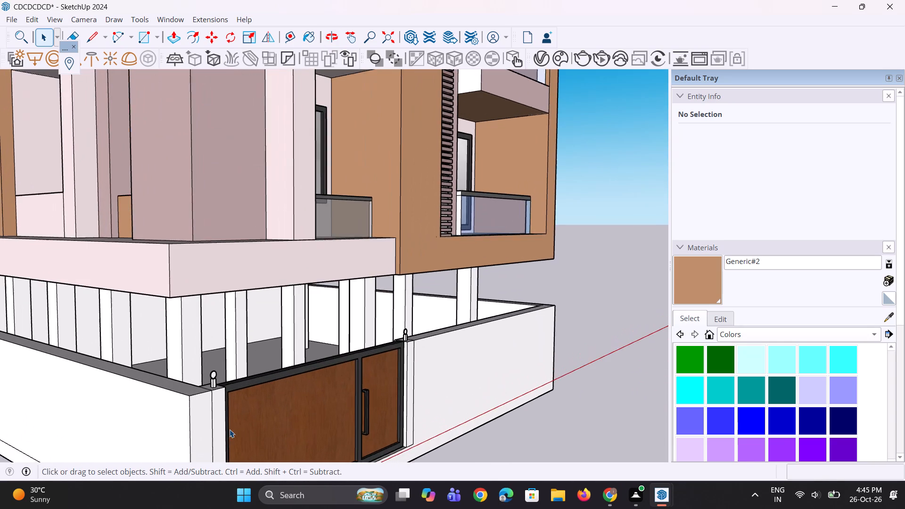
{"action": "middle_click_drag", "start_coordinate": [230, 429], "coordinate": [158, 425]}
{"action": "scroll", "coordinate": [200, 415], "scroll_direction": "down", "scroll_amount": 6}
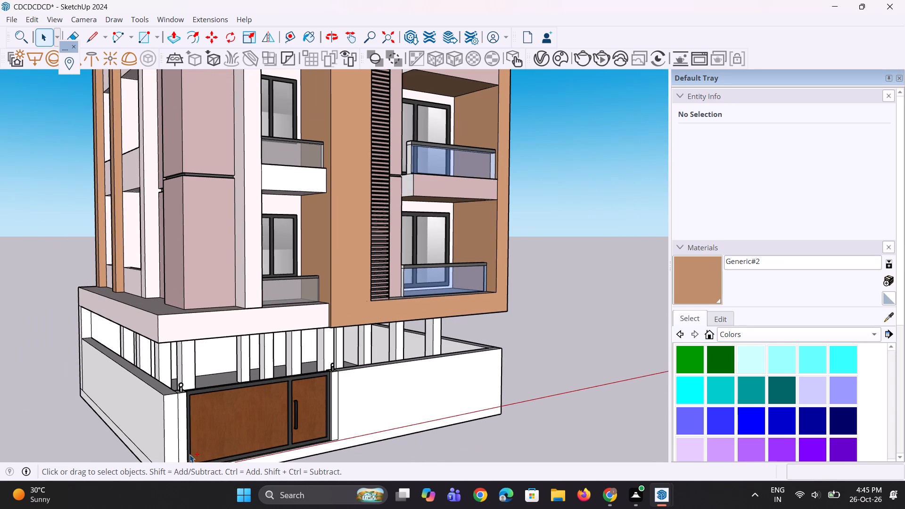
Save the model.
{"action": "key", "text": "ctrl+s"}
{"action": "scroll", "coordinate": [232, 387], "scroll_direction": "down", "scroll_amount": 8}
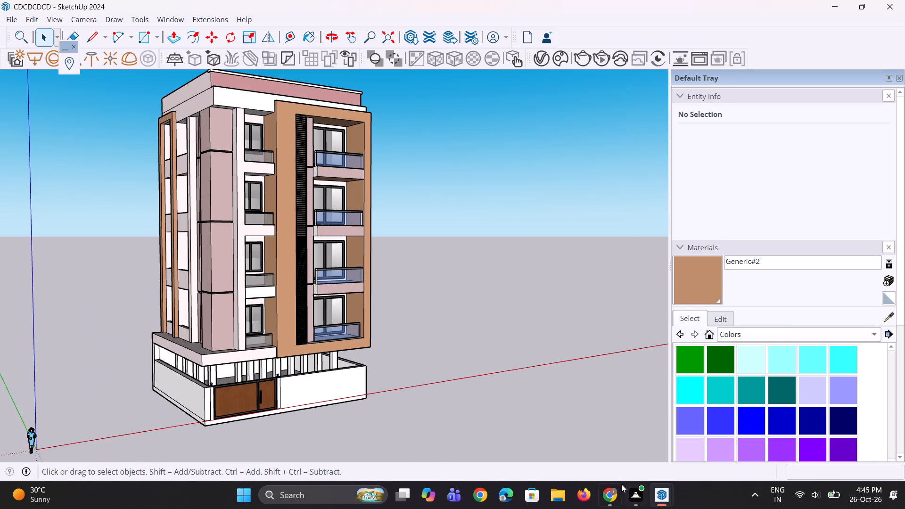
Export a close corner view of the gate with both pillar lamps as PNG CDCDCDCD in Documents, replacing the existing file.
{"action": "scroll", "coordinate": [375, 424], "scroll_direction": "up", "scroll_amount": 4}
{"action": "scroll", "coordinate": [130, 346], "scroll_direction": "up", "scroll_amount": 4}
{"action": "middle_click_drag", "start_coordinate": [122, 364], "coordinate": [128, 387]}
{"action": "scroll", "coordinate": [142, 406], "scroll_direction": "up", "scroll_amount": 3}
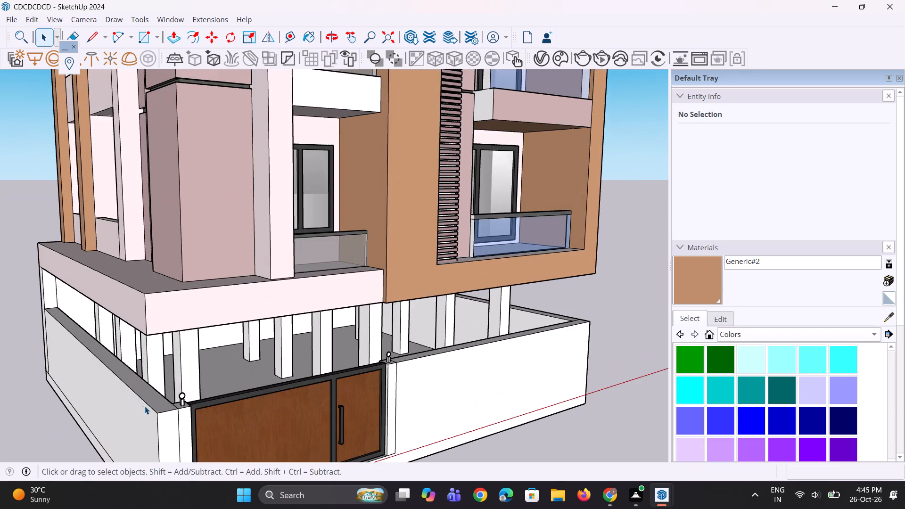
{"action": "scroll", "coordinate": [145, 406], "scroll_direction": "up", "scroll_amount": 8}
{"action": "middle_click_drag", "start_coordinate": [181, 397], "coordinate": [184, 417]}
{"action": "scroll", "coordinate": [197, 400], "scroll_direction": "up", "scroll_amount": 6}
{"action": "key", "text": "e"}
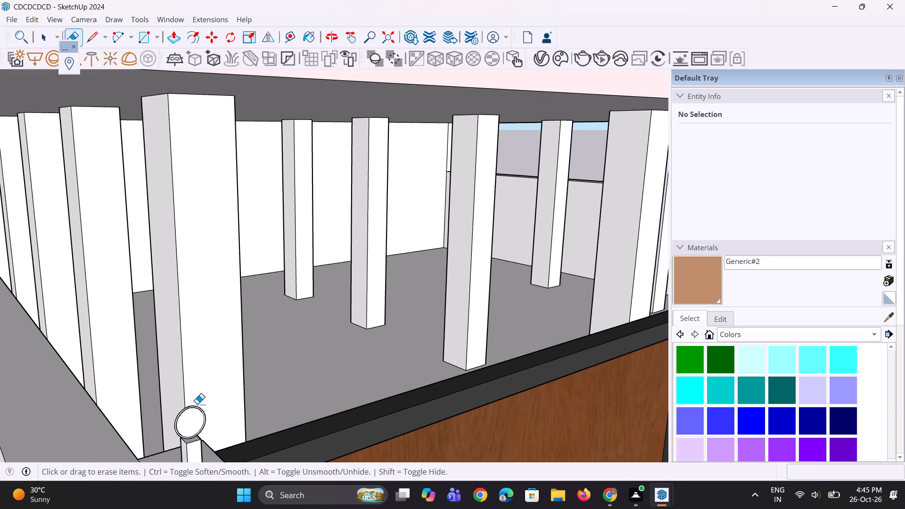
{"action": "scroll", "coordinate": [195, 408], "scroll_direction": "down", "scroll_amount": 7}
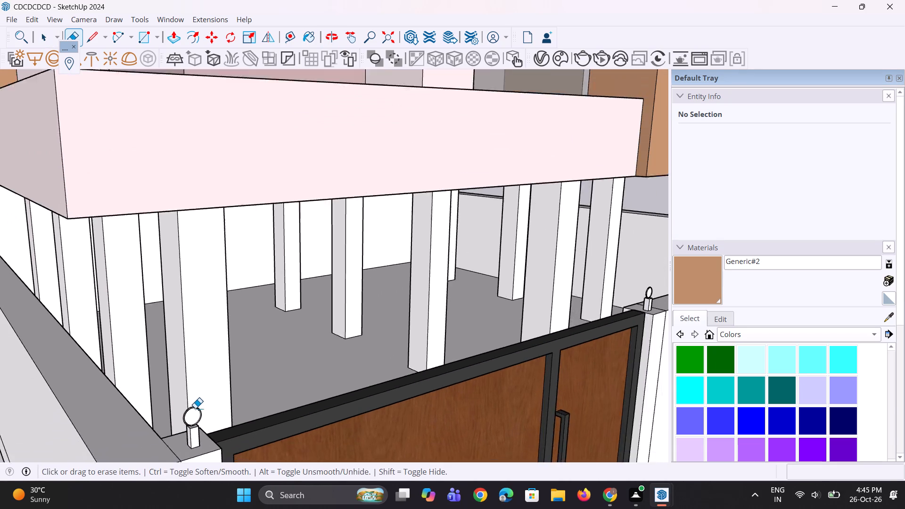
{"action": "scroll", "coordinate": [195, 408], "scroll_direction": "down", "scroll_amount": 2}
{"action": "left_click", "coordinate": [16, 20]}
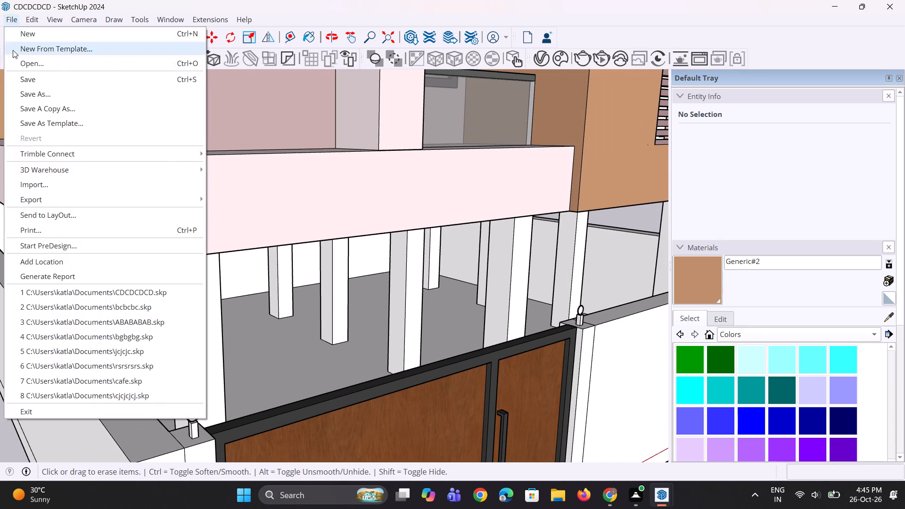
{"action": "left_click", "coordinate": [46, 199]}
{"action": "left_click", "coordinate": [234, 215]}
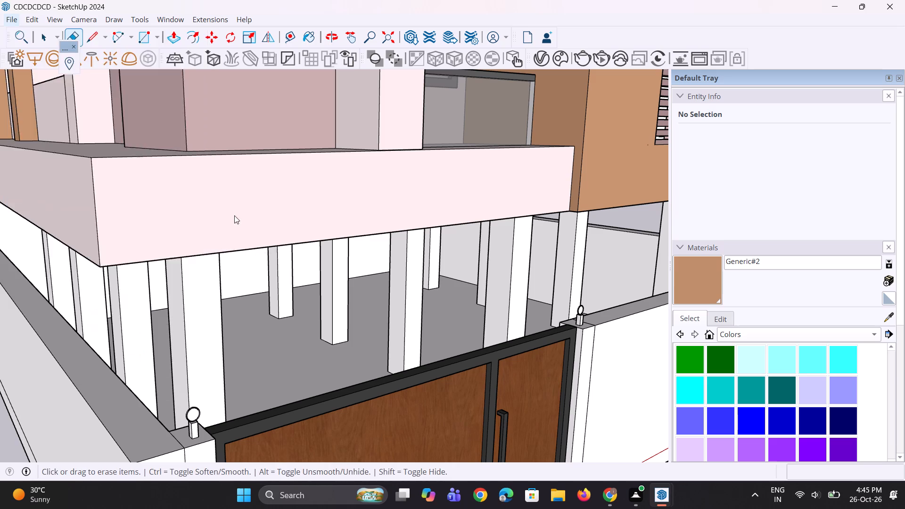
{"action": "scroll", "coordinate": [217, 209], "scroll_direction": "down", "scroll_amount": 1}
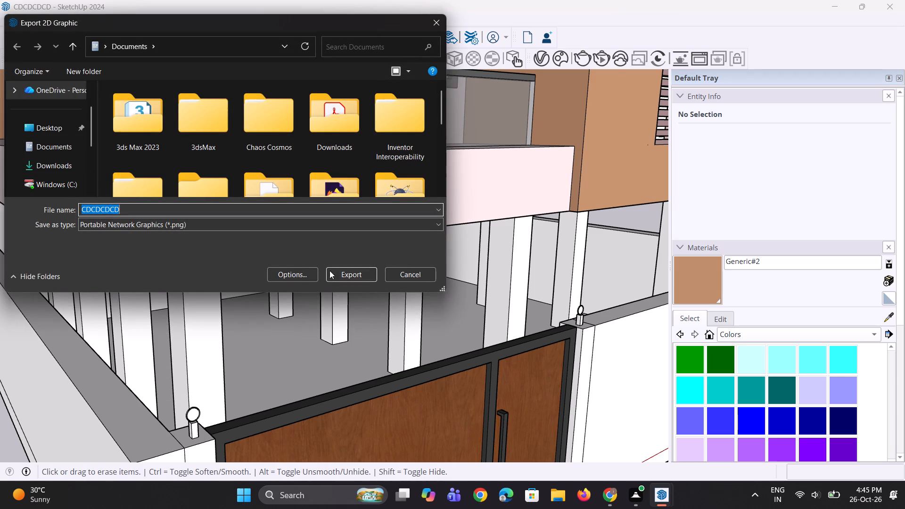
{"action": "left_click", "coordinate": [337, 279]}
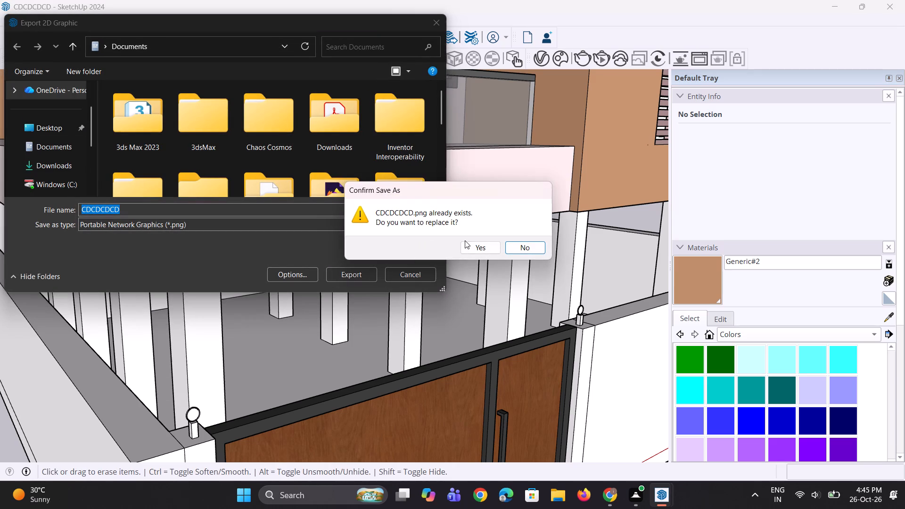
{"action": "left_click", "coordinate": [471, 246]}
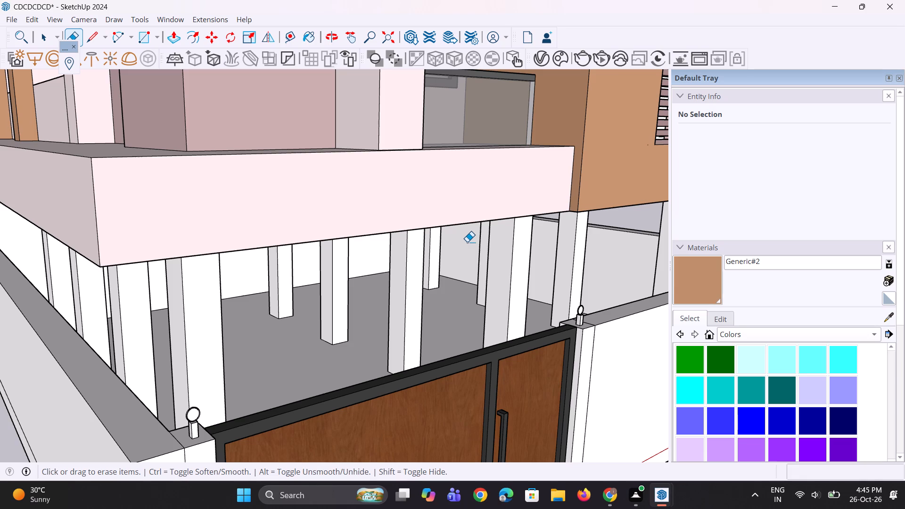
Erase the vertical edge at the ground-floor back wall's gate-side end, beneath the overhanging slab.
{"action": "scroll", "coordinate": [440, 294], "scroll_direction": "down", "scroll_amount": 9}
{"action": "middle_click_drag", "start_coordinate": [441, 348], "coordinate": [435, 320]}
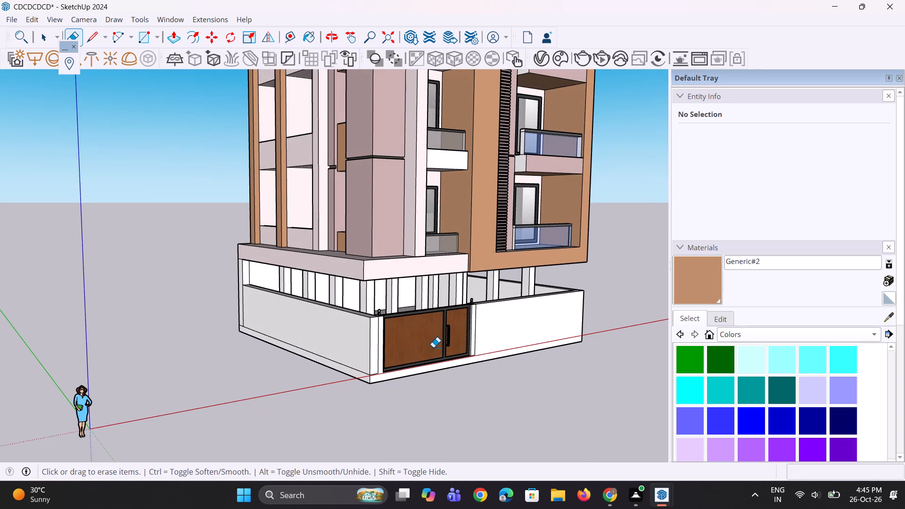
{"action": "scroll", "coordinate": [279, 244], "scroll_direction": "up", "scroll_amount": 6}
{"action": "left_click_drag", "start_coordinate": [243, 287], "coordinate": [260, 292]}
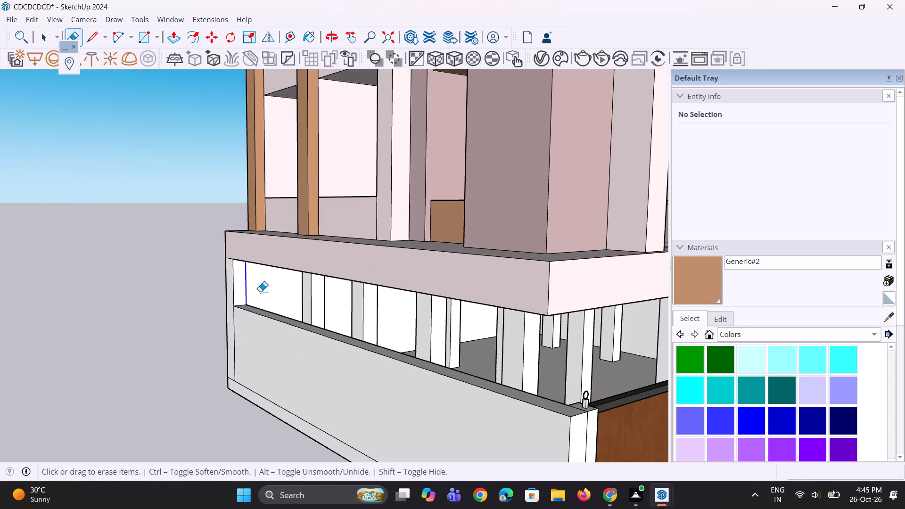
Erase the vertical edge at the opposite end of the ground-floor back wall, beneath the orange frame.
{"action": "middle_click_drag", "start_coordinate": [151, 313], "coordinate": [88, 242]}
{"action": "scroll", "coordinate": [81, 276], "scroll_direction": "down", "scroll_amount": 10}
{"action": "middle_click_drag", "start_coordinate": [472, 341], "coordinate": [344, 452]}
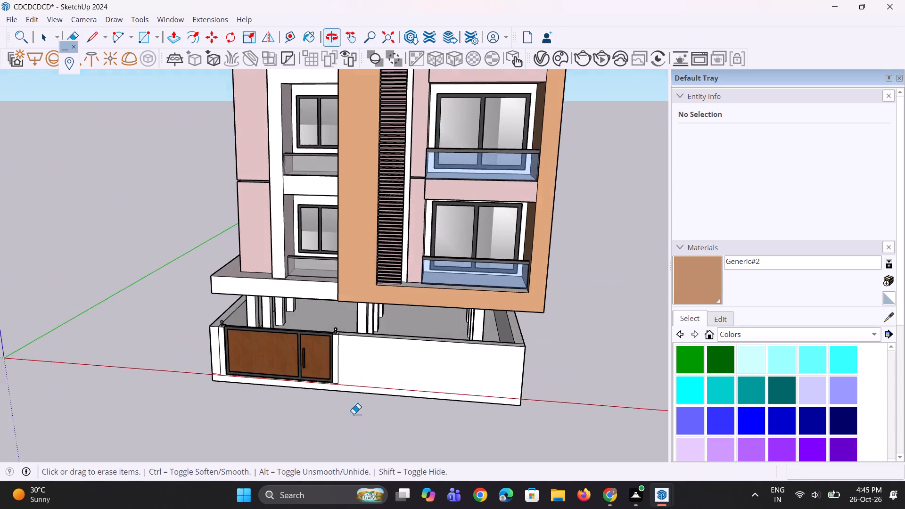
{"action": "scroll", "coordinate": [603, 274], "scroll_direction": "up", "scroll_amount": 4}
{"action": "middle_click_drag", "start_coordinate": [559, 340], "coordinate": [518, 272]}
{"action": "scroll", "coordinate": [526, 313], "scroll_direction": "up", "scroll_amount": 7}
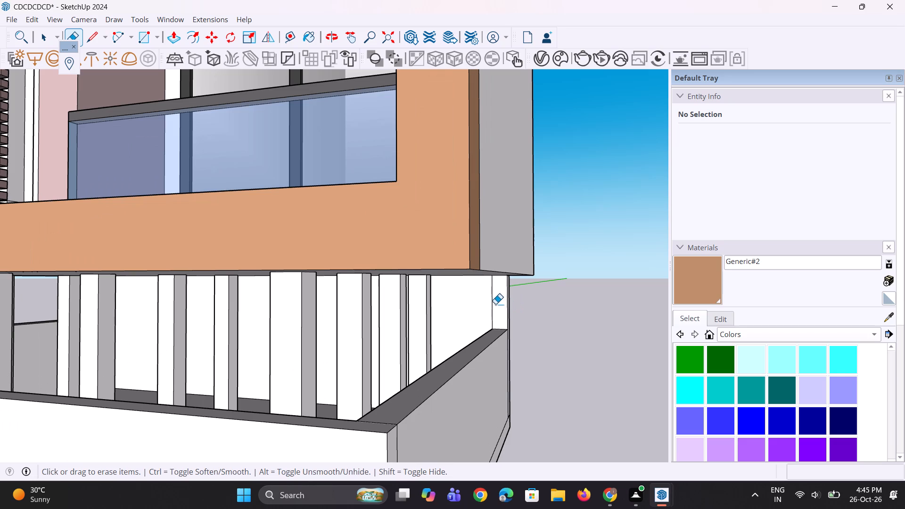
{"action": "left_click_drag", "start_coordinate": [495, 304], "coordinate": [491, 304]}
{"action": "scroll", "coordinate": [487, 303], "scroll_direction": "down", "scroll_amount": 6}
{"action": "middle_click_drag", "start_coordinate": [321, 365], "coordinate": [419, 359]}
{"action": "key", "text": "space"}
{"action": "key", "text": "space"}
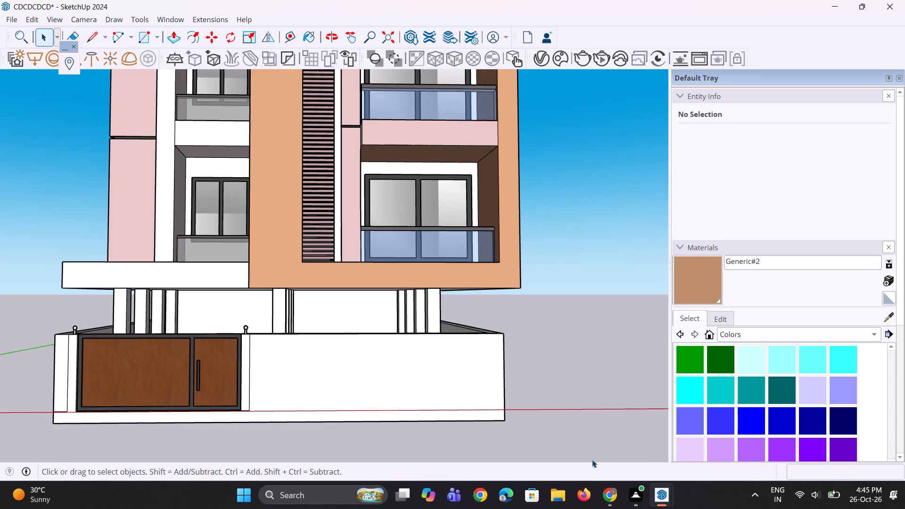